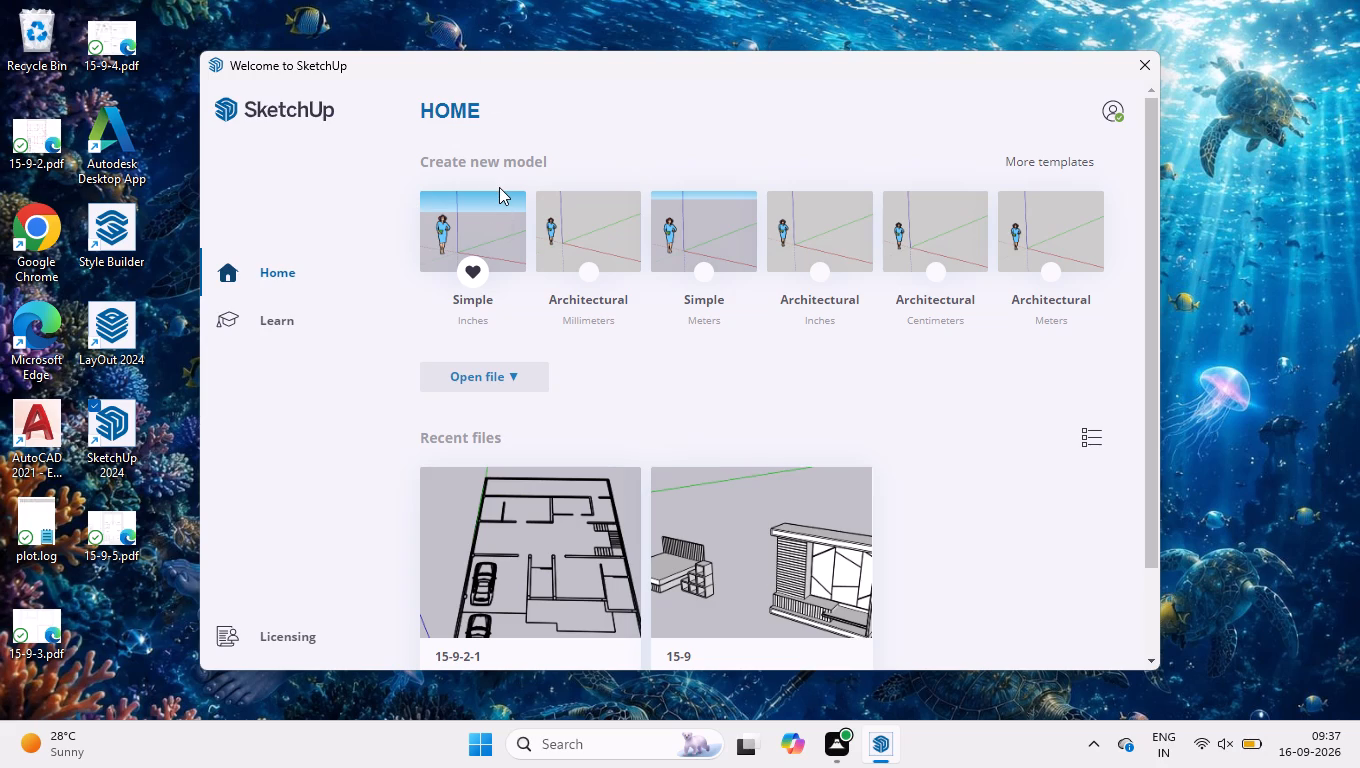
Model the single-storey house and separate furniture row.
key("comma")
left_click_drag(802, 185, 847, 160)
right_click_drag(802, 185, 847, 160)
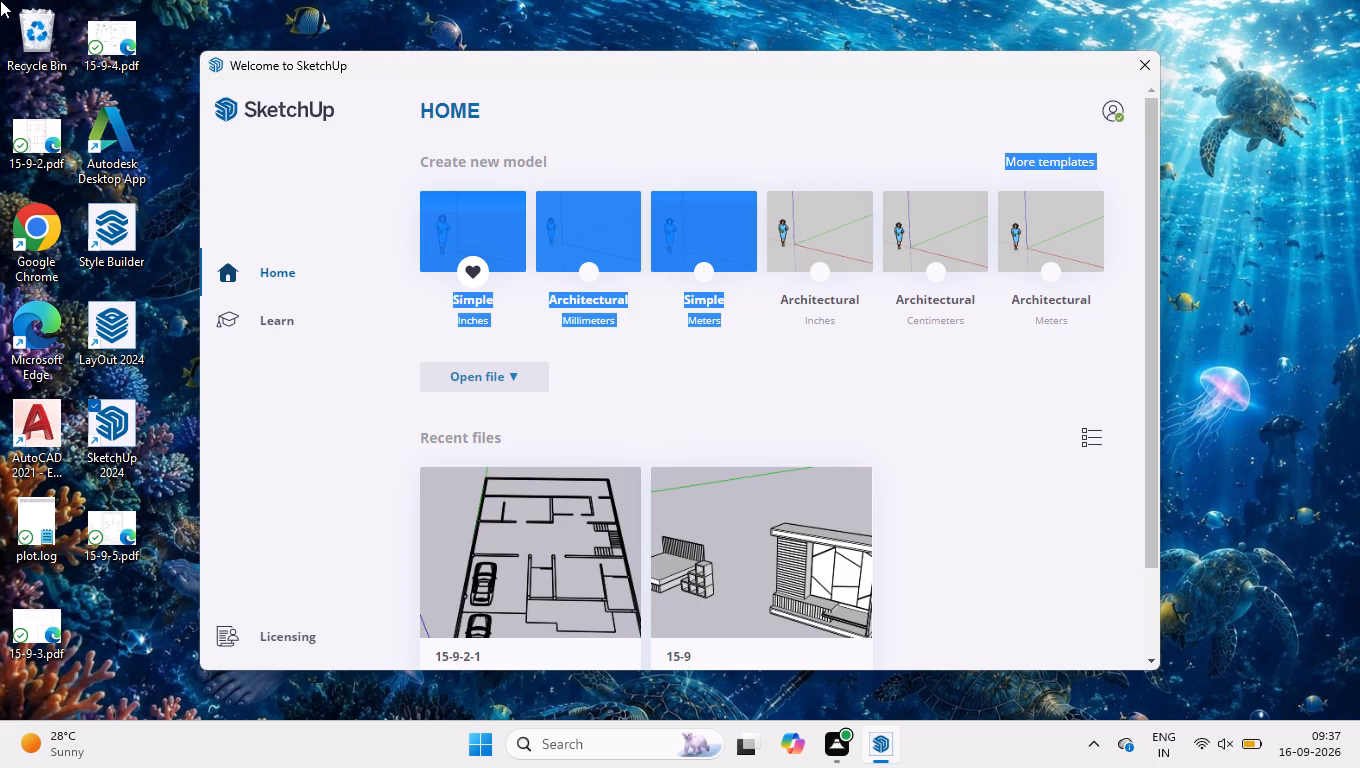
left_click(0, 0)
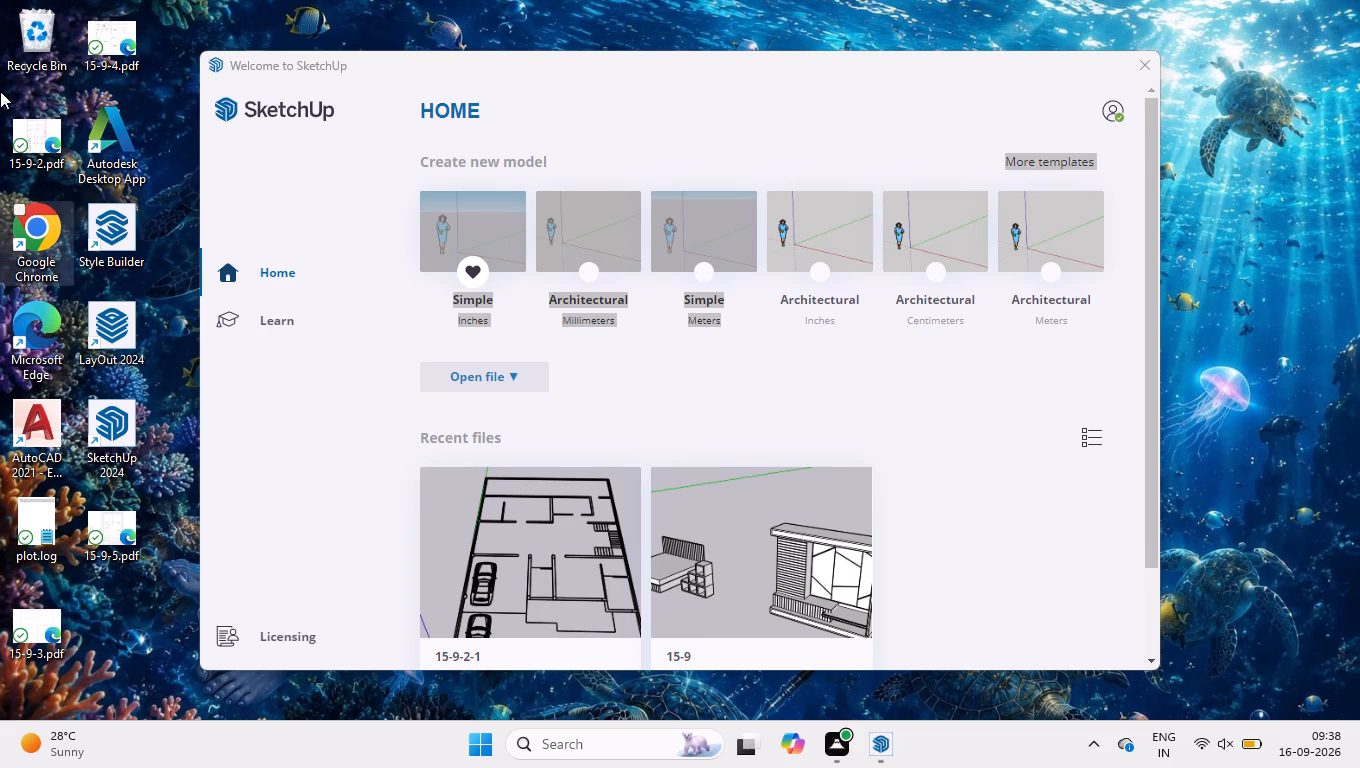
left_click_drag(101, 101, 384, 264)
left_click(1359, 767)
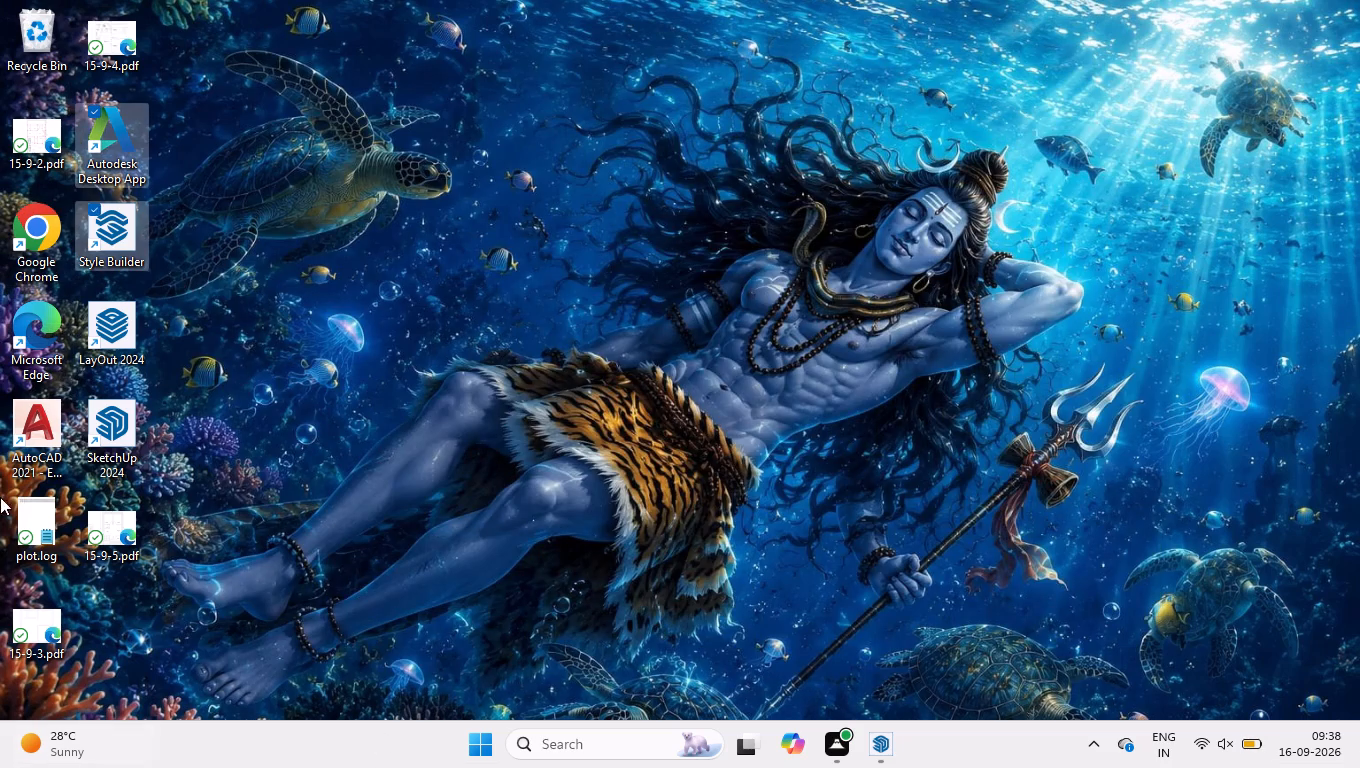
Launch SketchUp 2024 from the desktop.
double_click(121, 429)
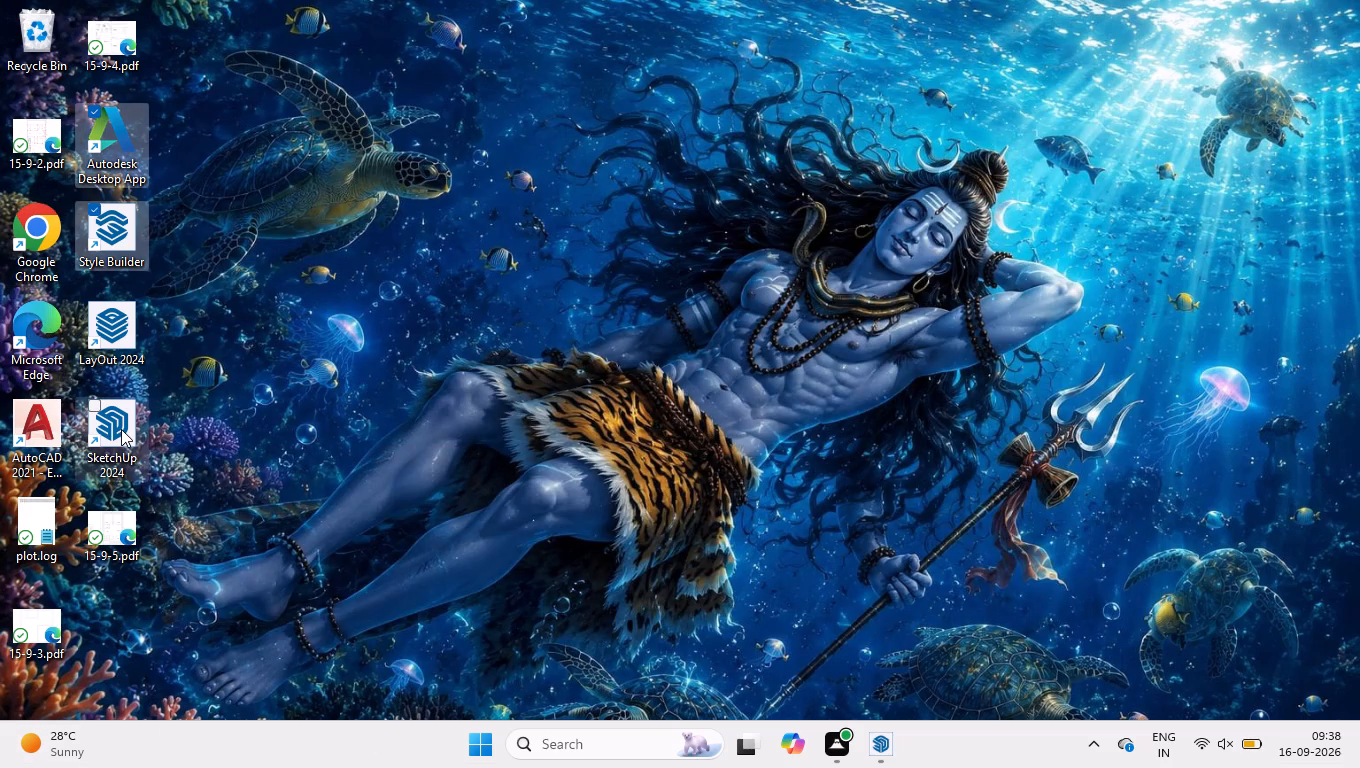
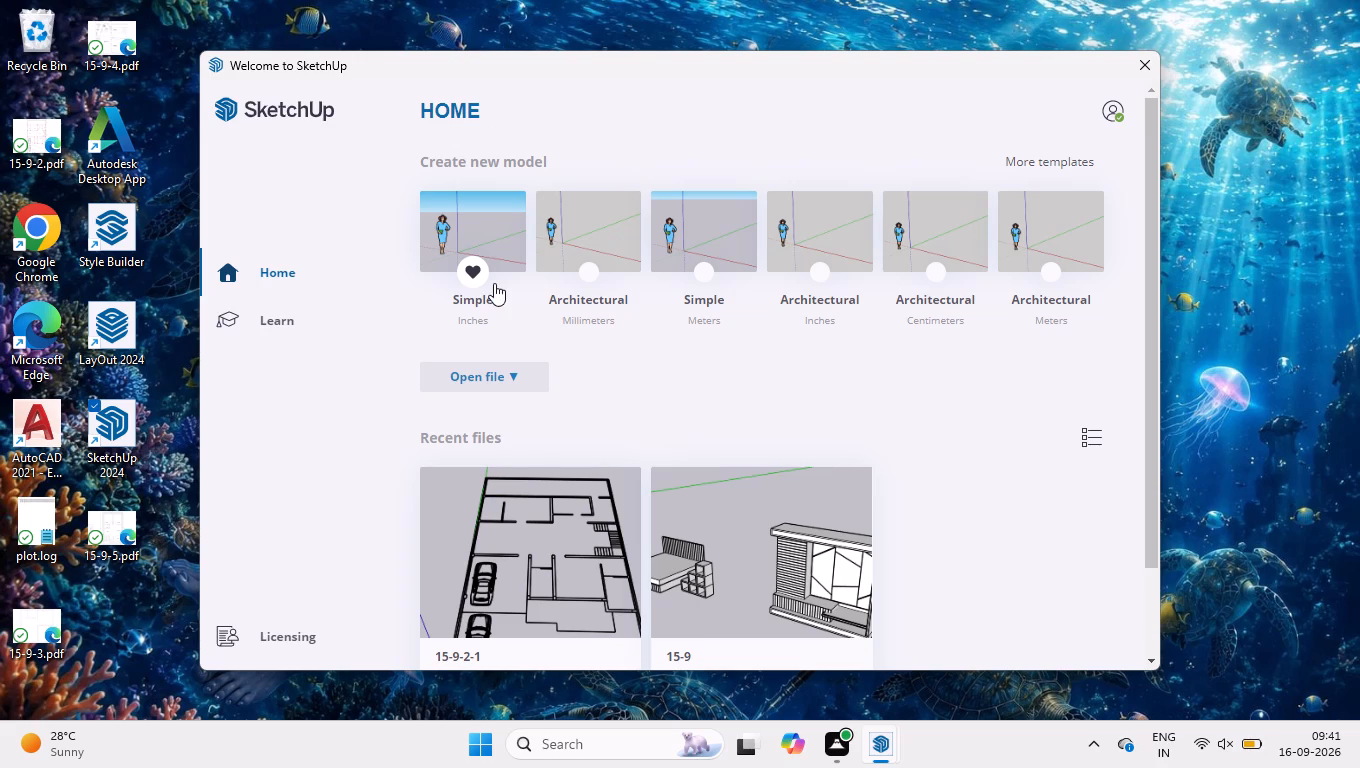
Create a new model from the Simple (Inches) template.
left_click(491, 237)
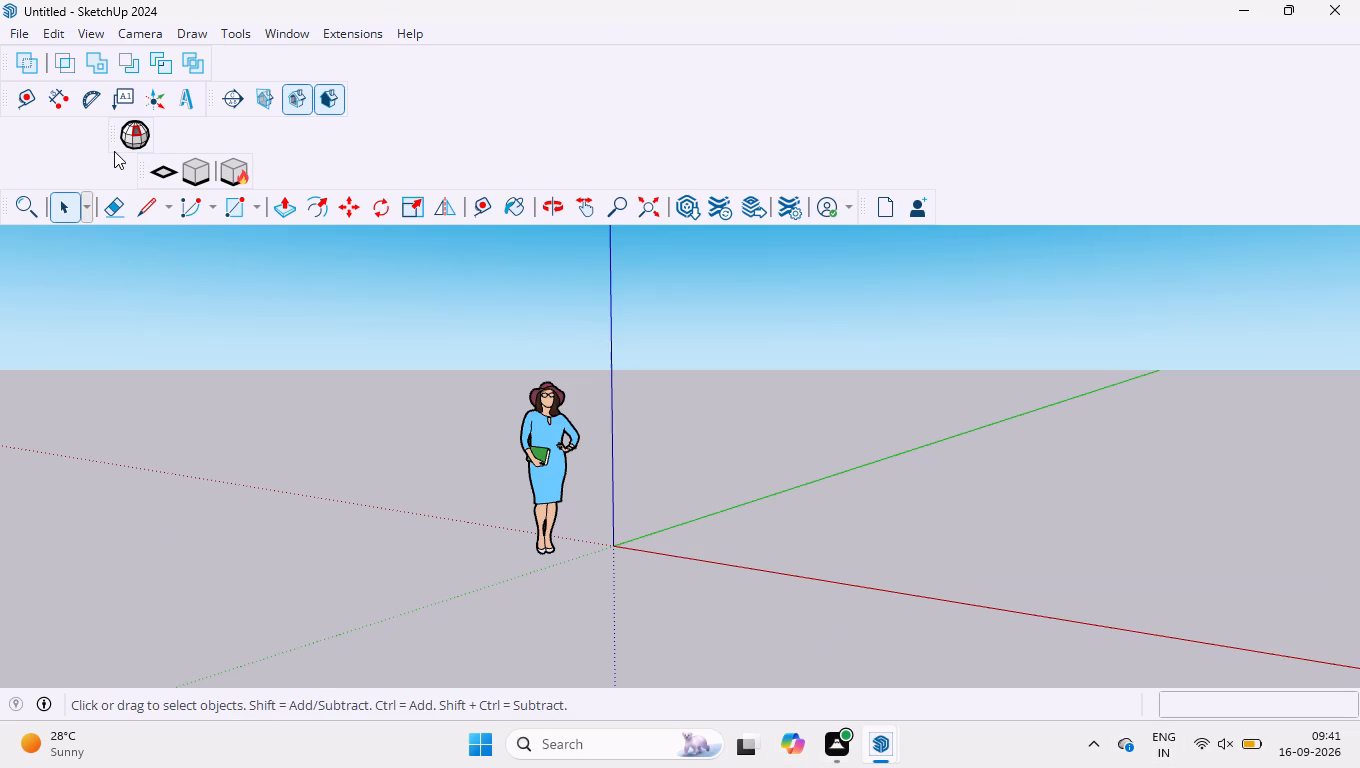
Consolidate the three stray toolbars (globe, box shapes, new page and add person) into one row beside the solid-editing tools.
left_click_drag(119, 147, 242, 55)
left_click_drag(118, 137, 213, 57)
left_click_drag(142, 126, 168, 115)
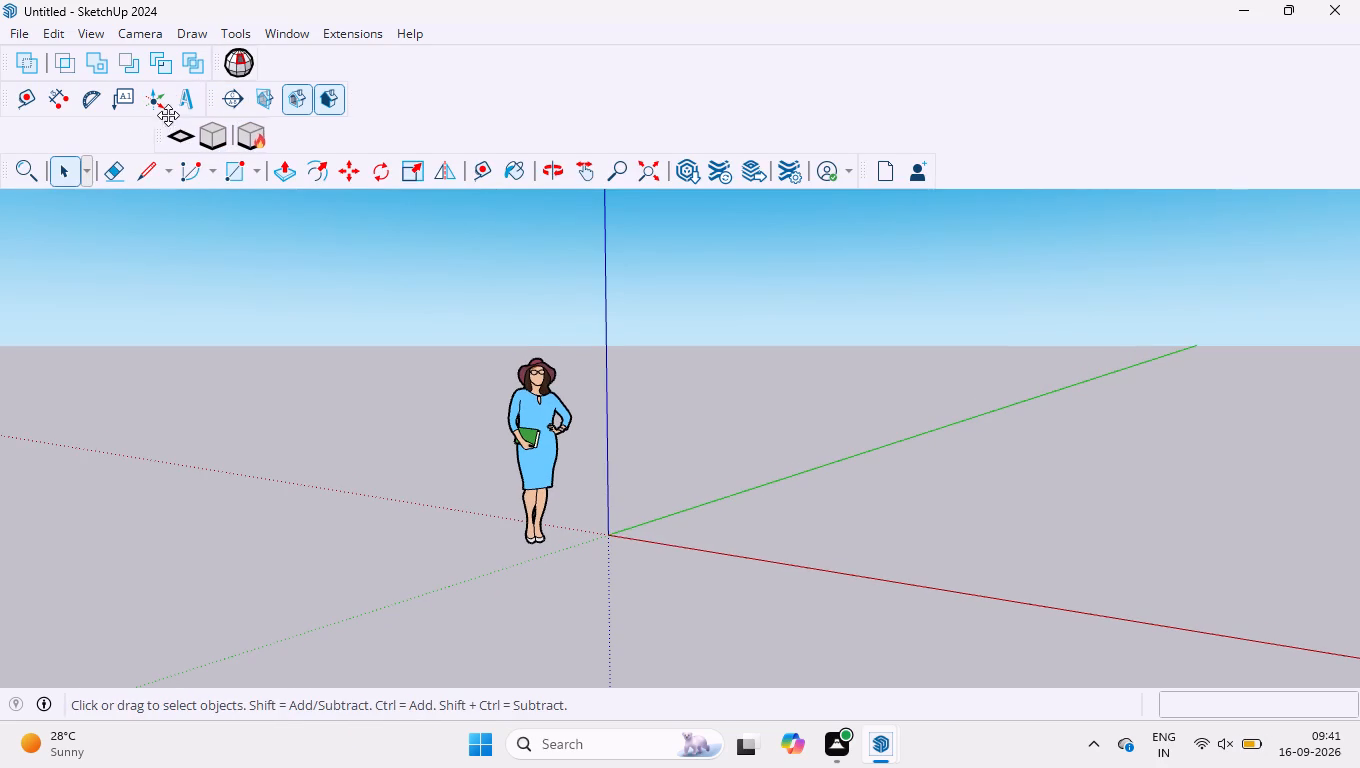
left_click_drag(168, 115, 256, 59)
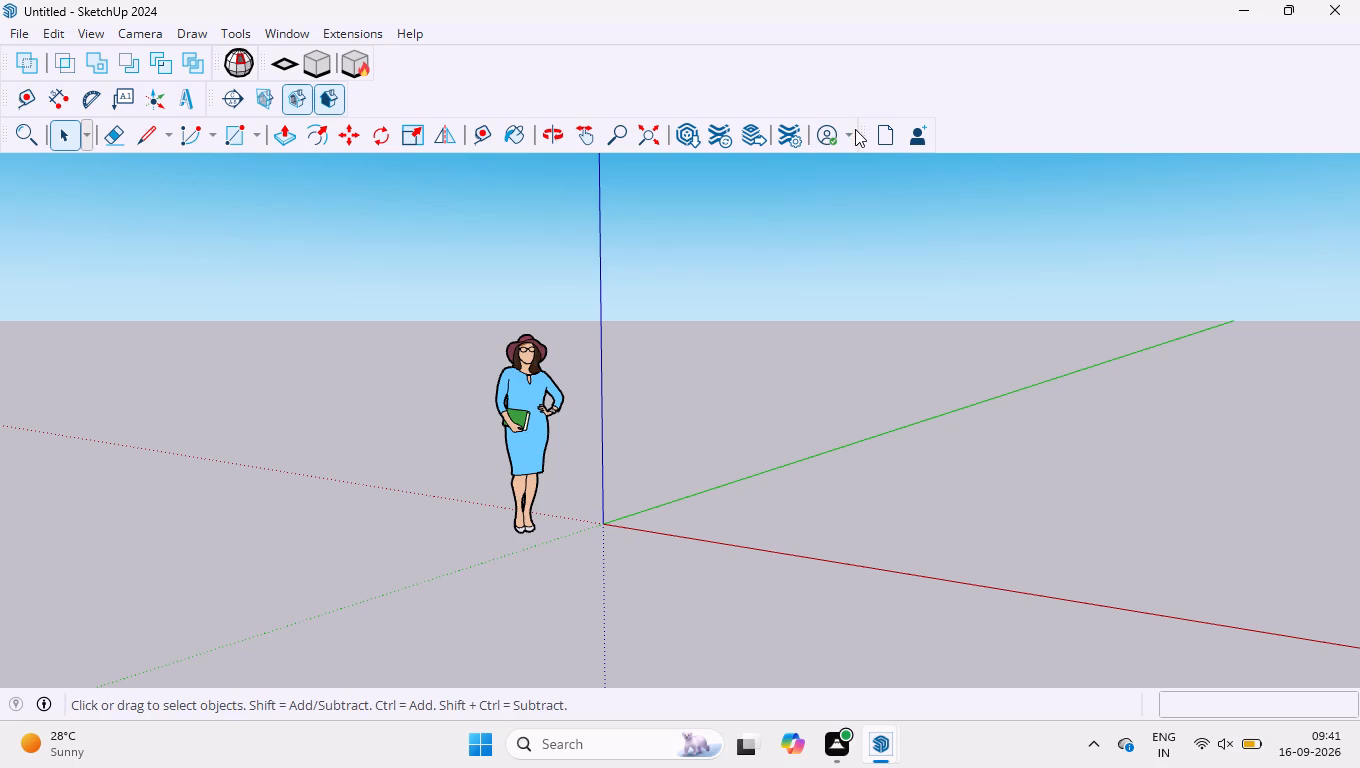
left_click_drag(863, 129, 422, 69)
left_click_drag(422, 69, 386, 69)
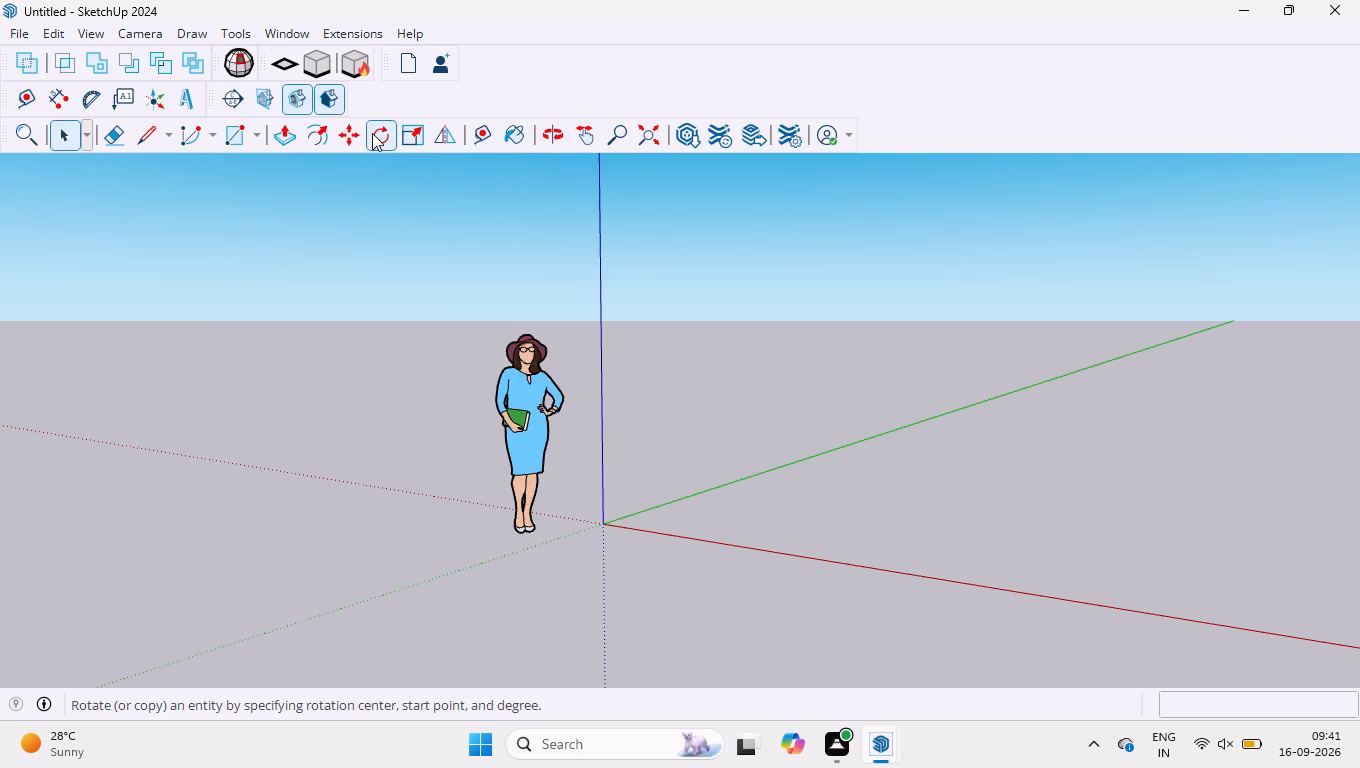
left_click_drag(371, 133, 422, 84)
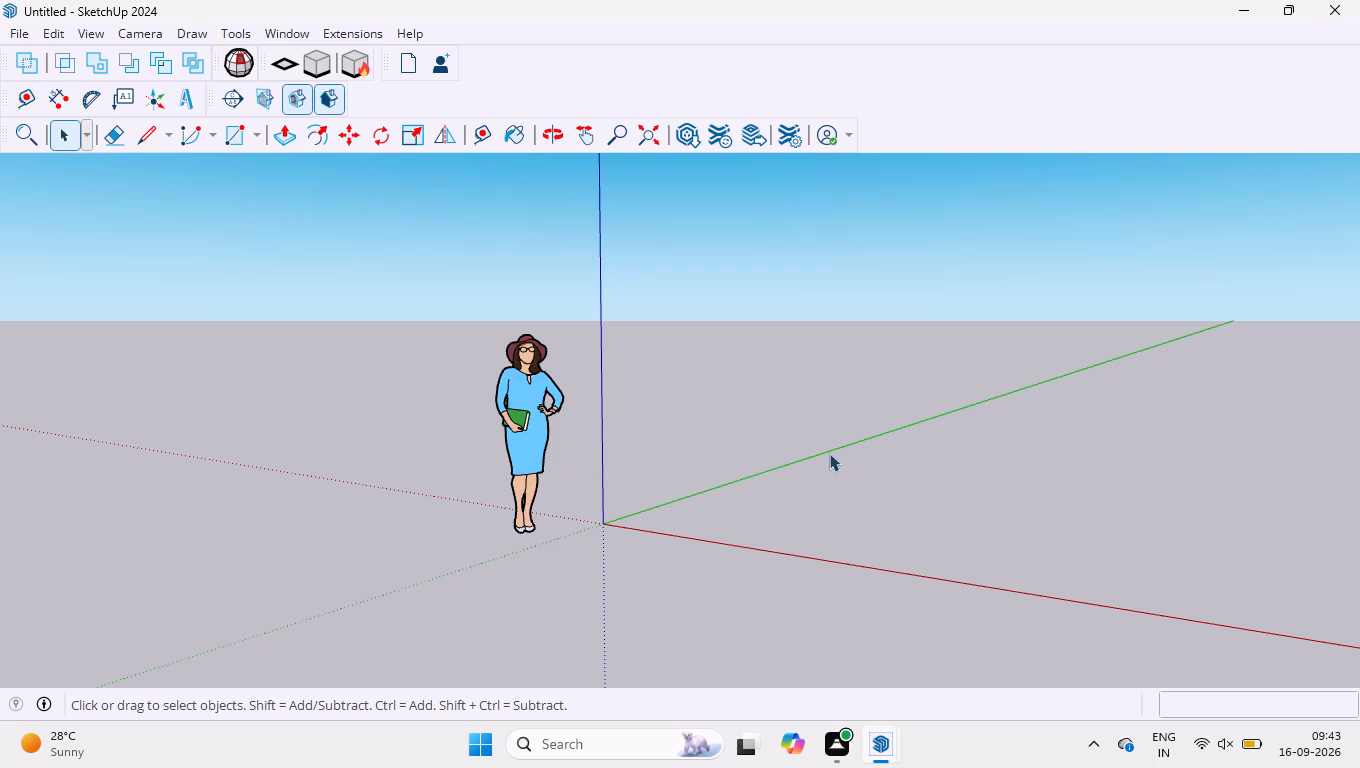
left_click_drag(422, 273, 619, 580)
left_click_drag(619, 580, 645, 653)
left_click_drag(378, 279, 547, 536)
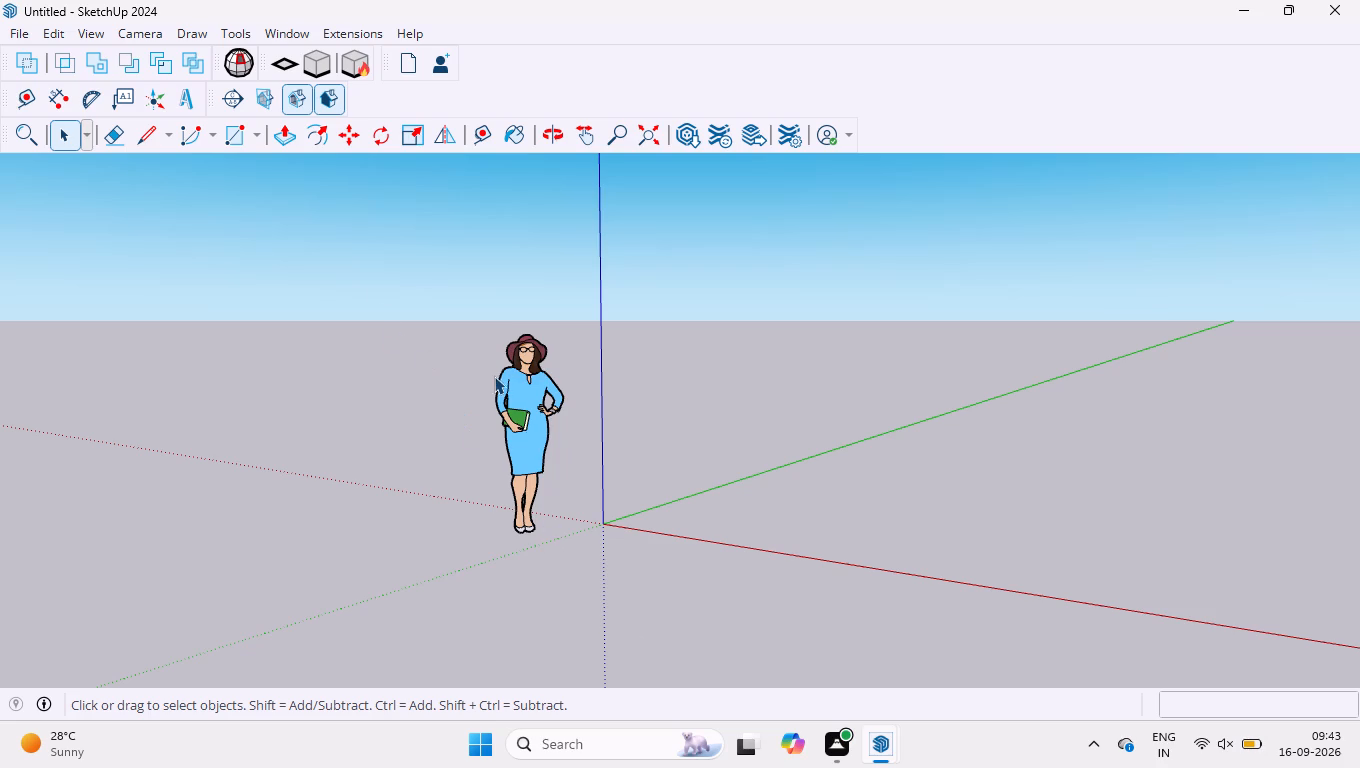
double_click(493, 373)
Draw a 2 by 2 inch square on the ground plane behind the red axis, away from the standing figure.
left_click(231, 140)
middle_click_drag(186, 457, 431, 582)
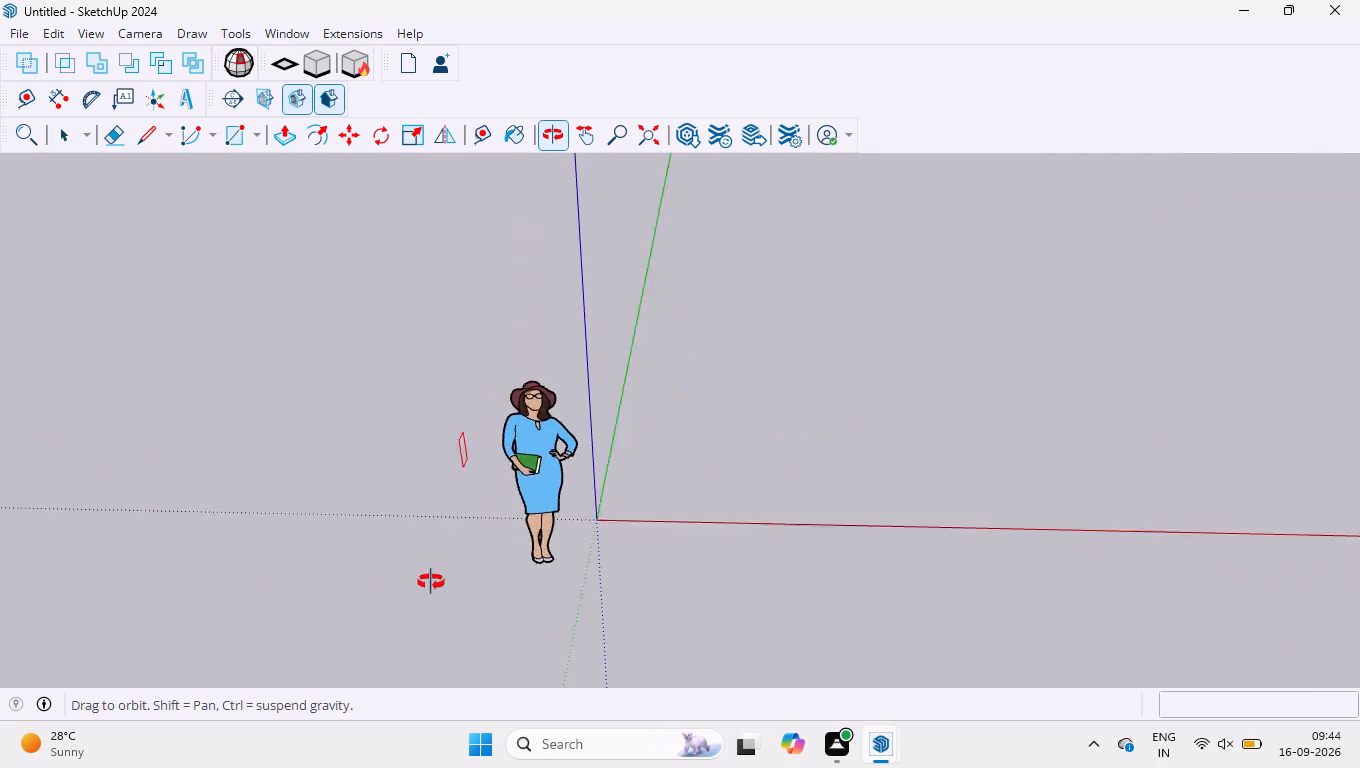
middle_click_drag(431, 582, 486, 601)
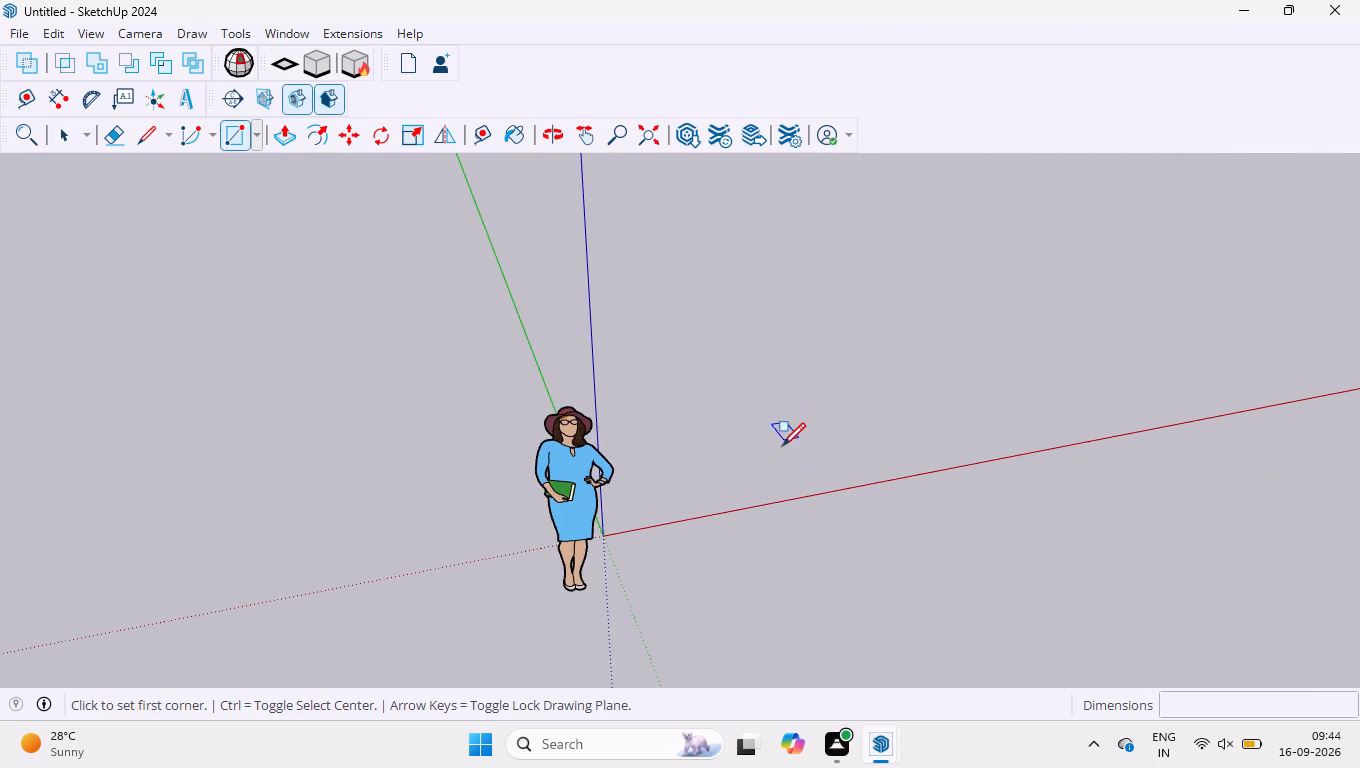
left_click(782, 446)
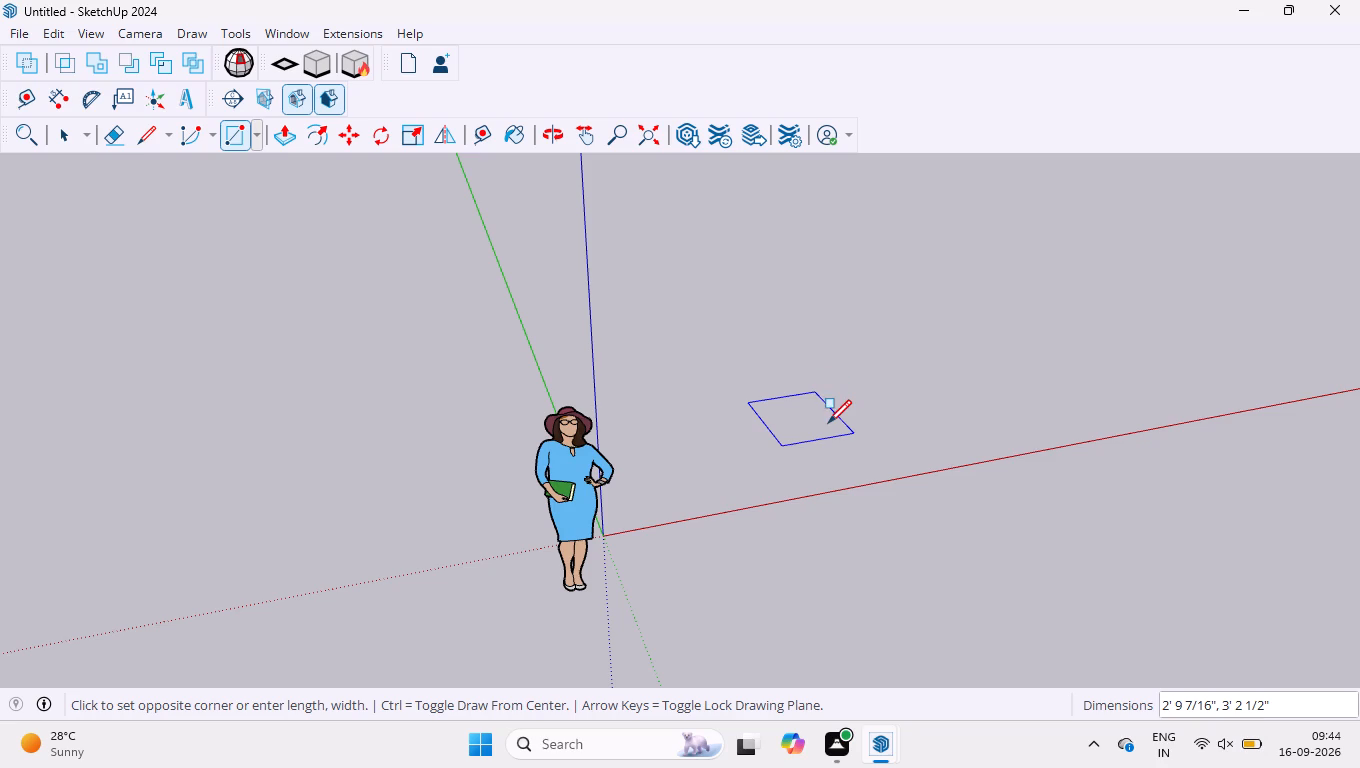
key("2")
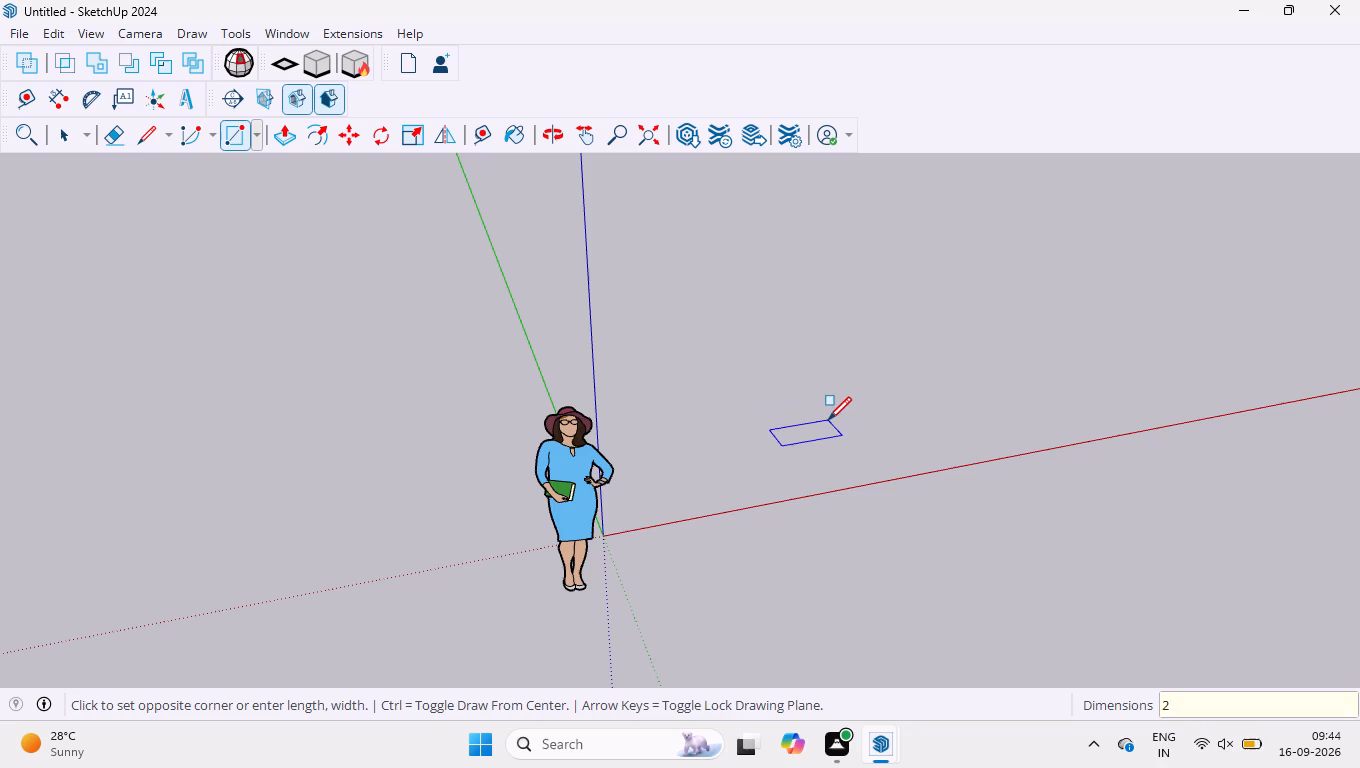
key("comma")
key("2")
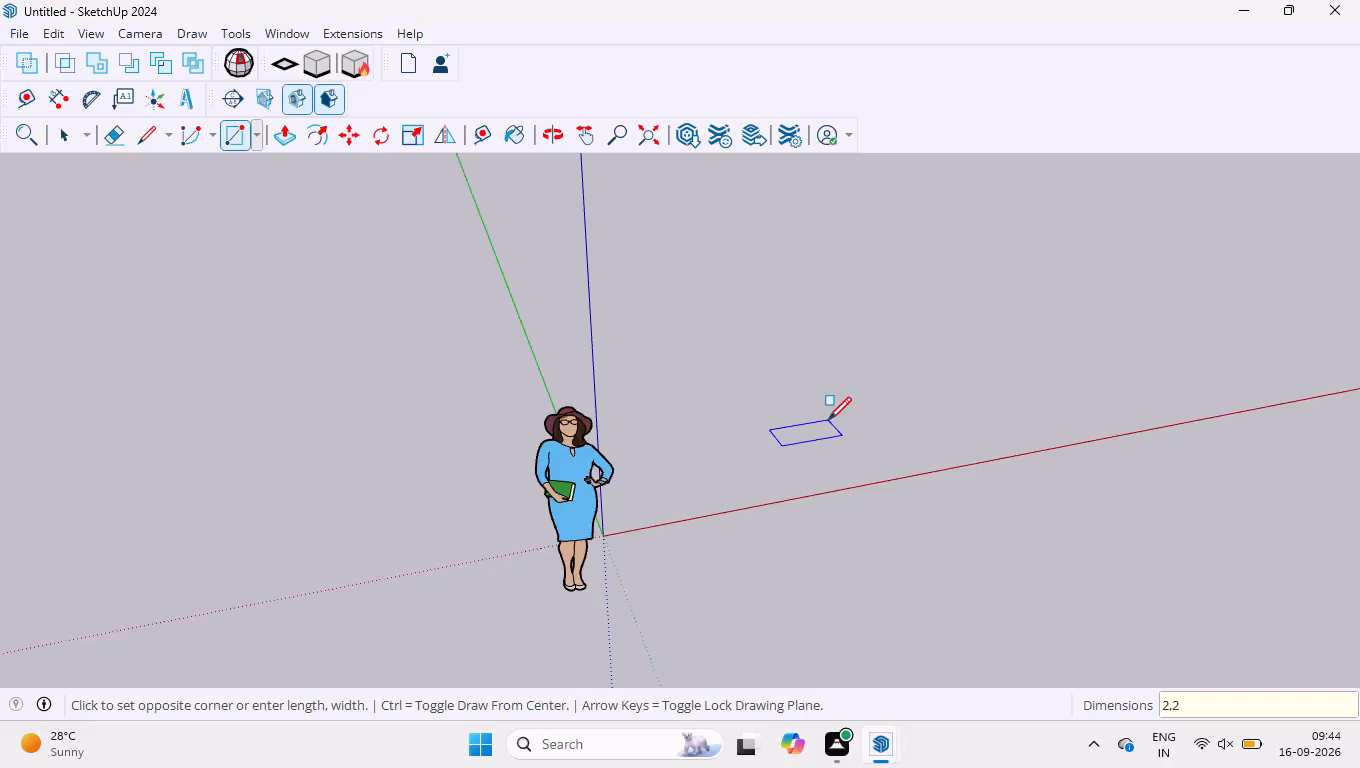
key("Return")
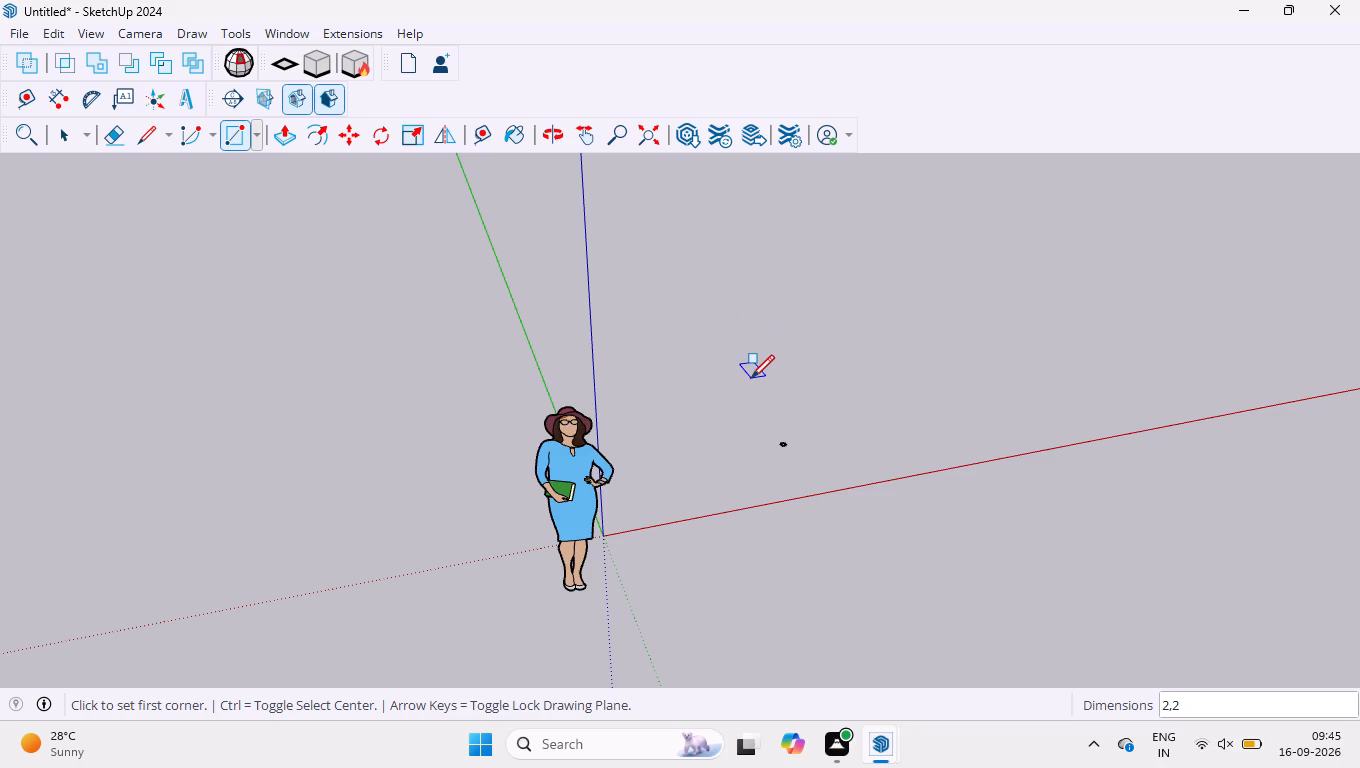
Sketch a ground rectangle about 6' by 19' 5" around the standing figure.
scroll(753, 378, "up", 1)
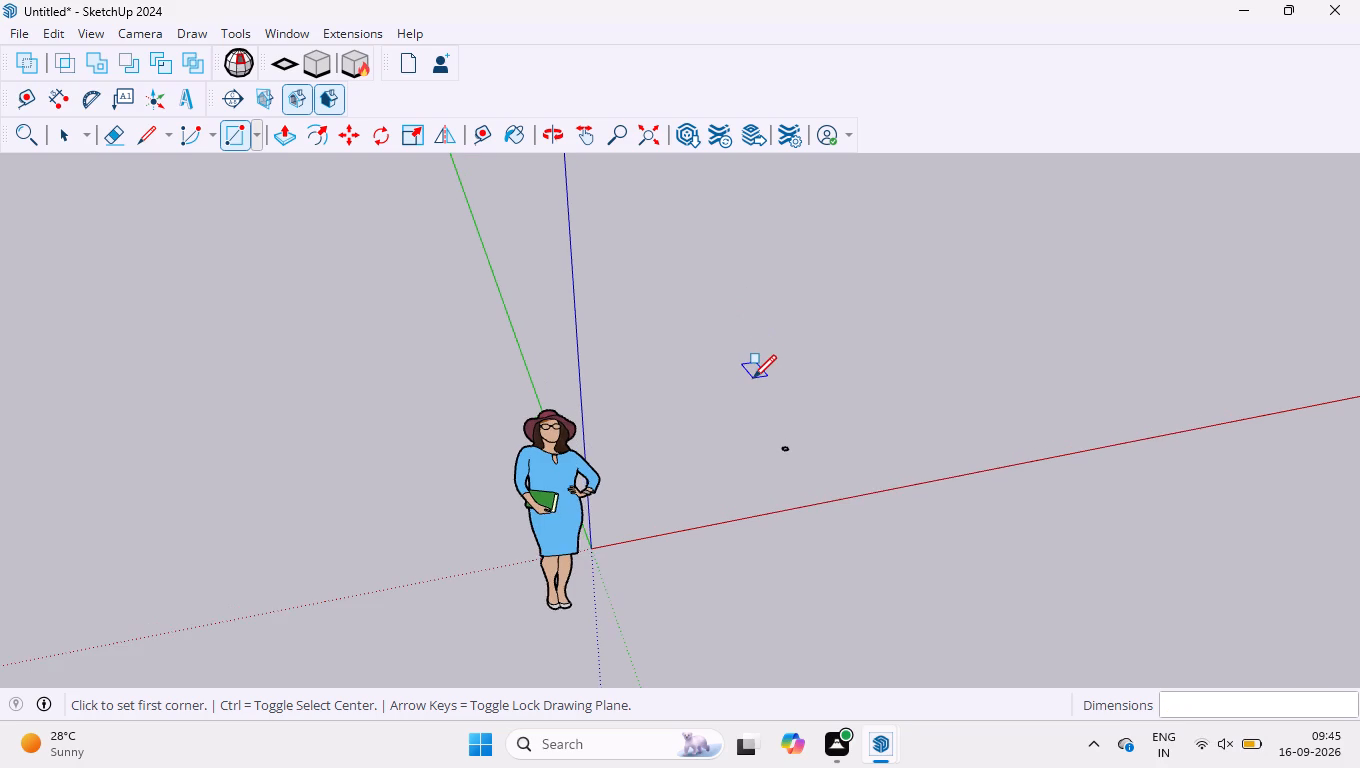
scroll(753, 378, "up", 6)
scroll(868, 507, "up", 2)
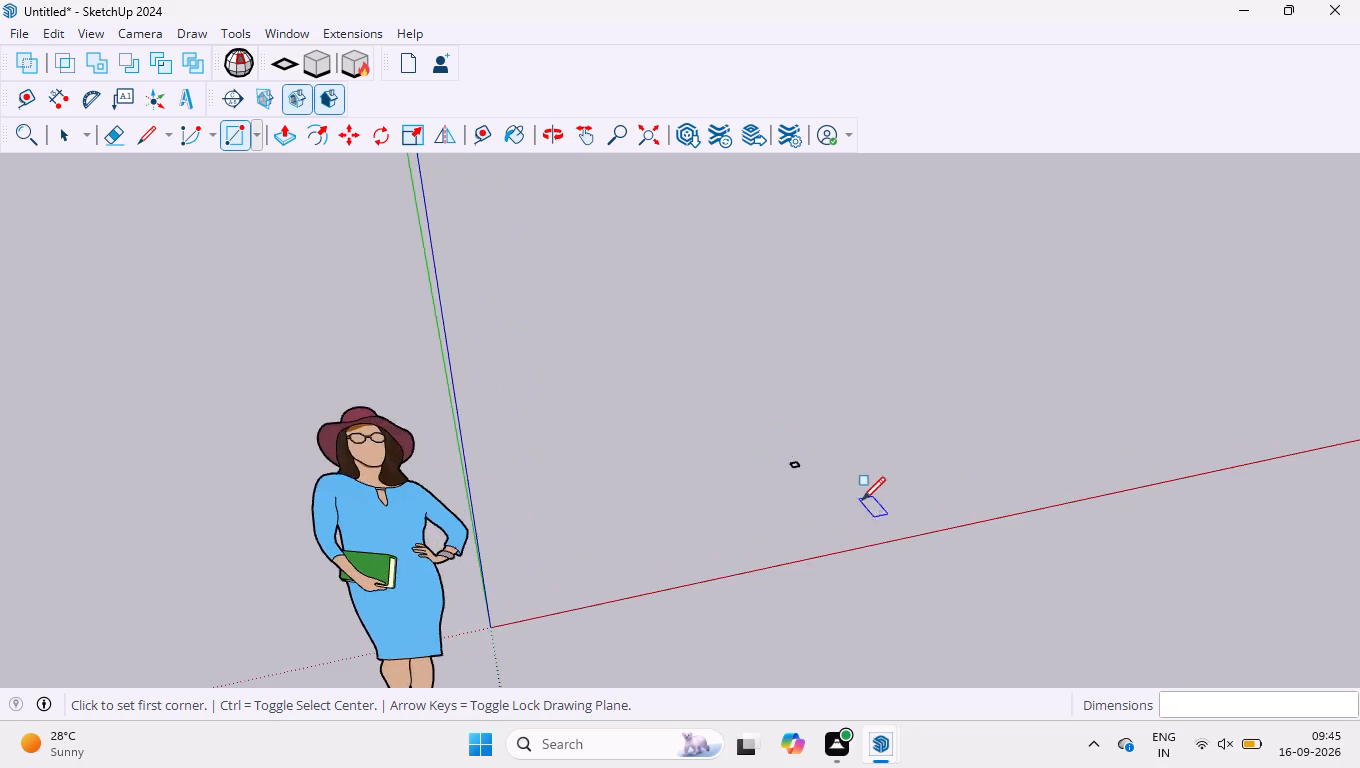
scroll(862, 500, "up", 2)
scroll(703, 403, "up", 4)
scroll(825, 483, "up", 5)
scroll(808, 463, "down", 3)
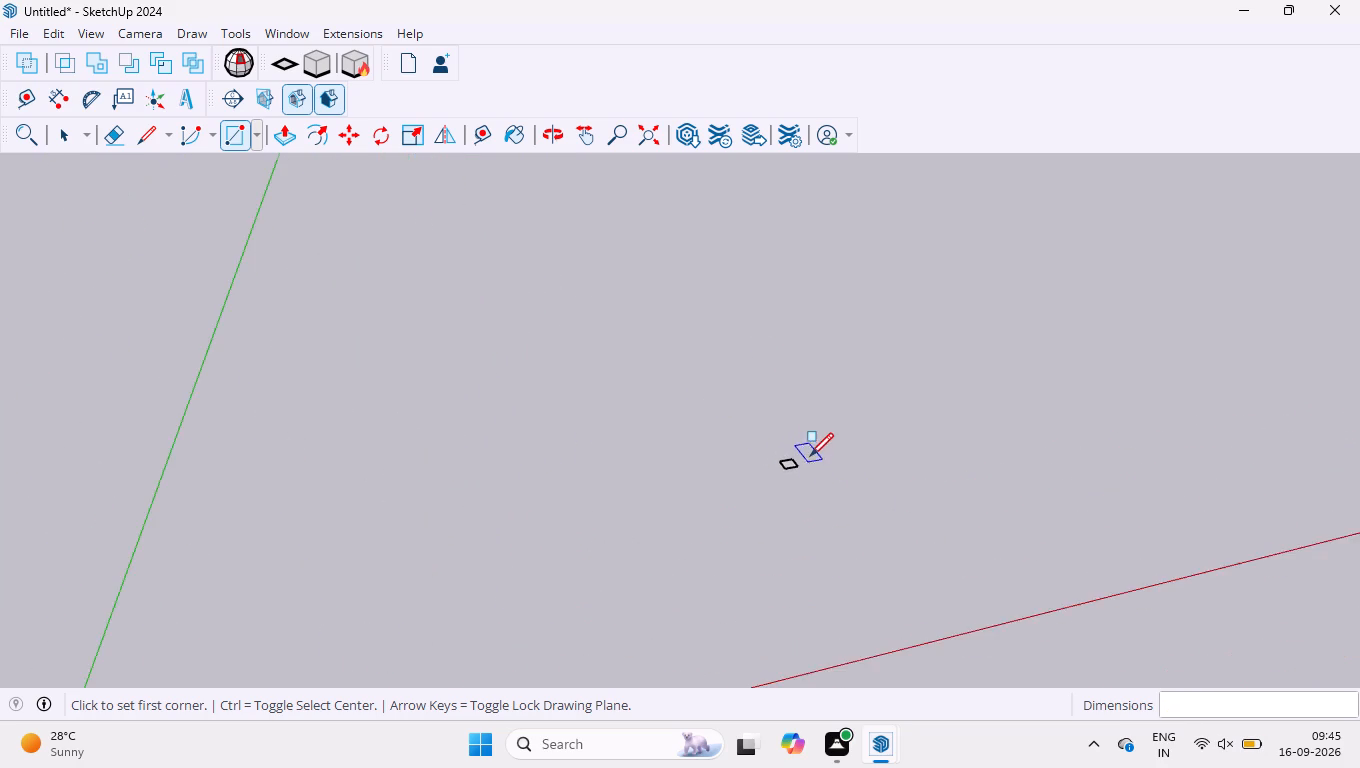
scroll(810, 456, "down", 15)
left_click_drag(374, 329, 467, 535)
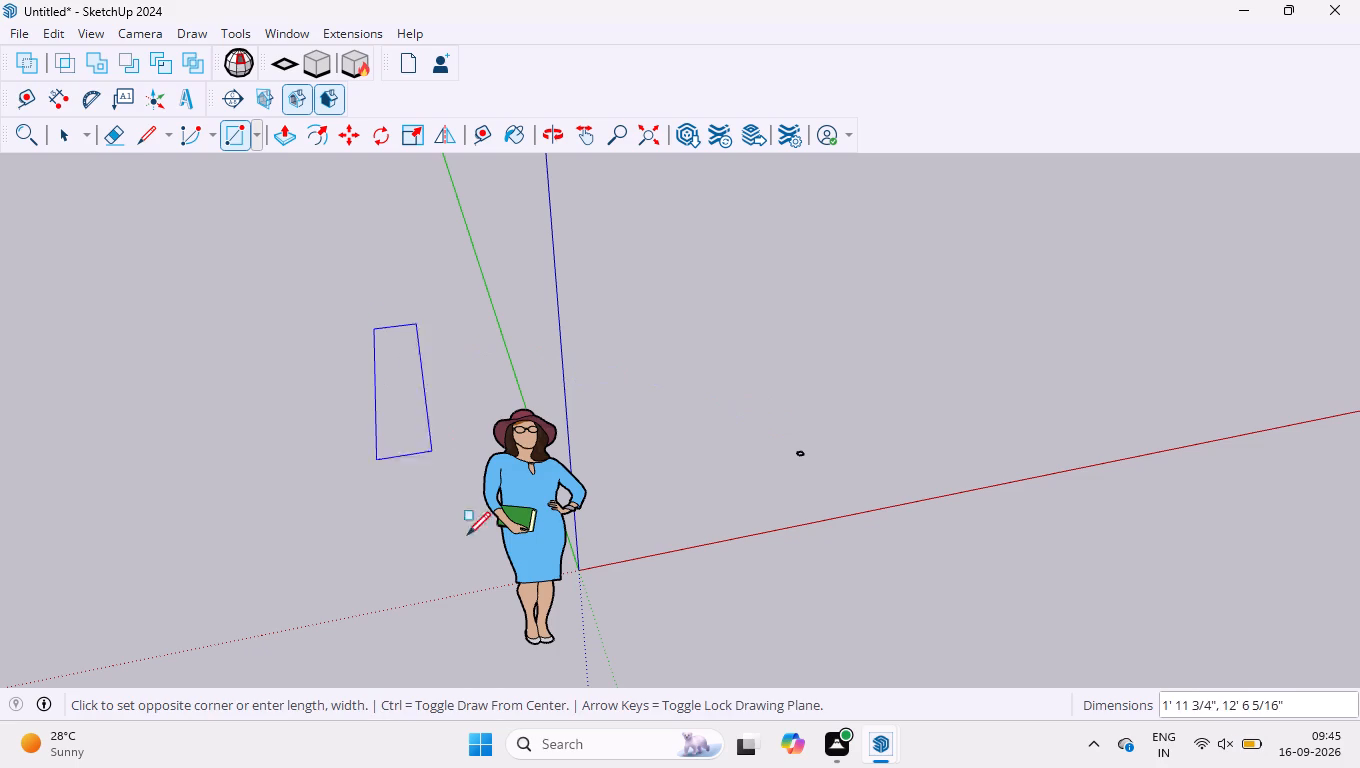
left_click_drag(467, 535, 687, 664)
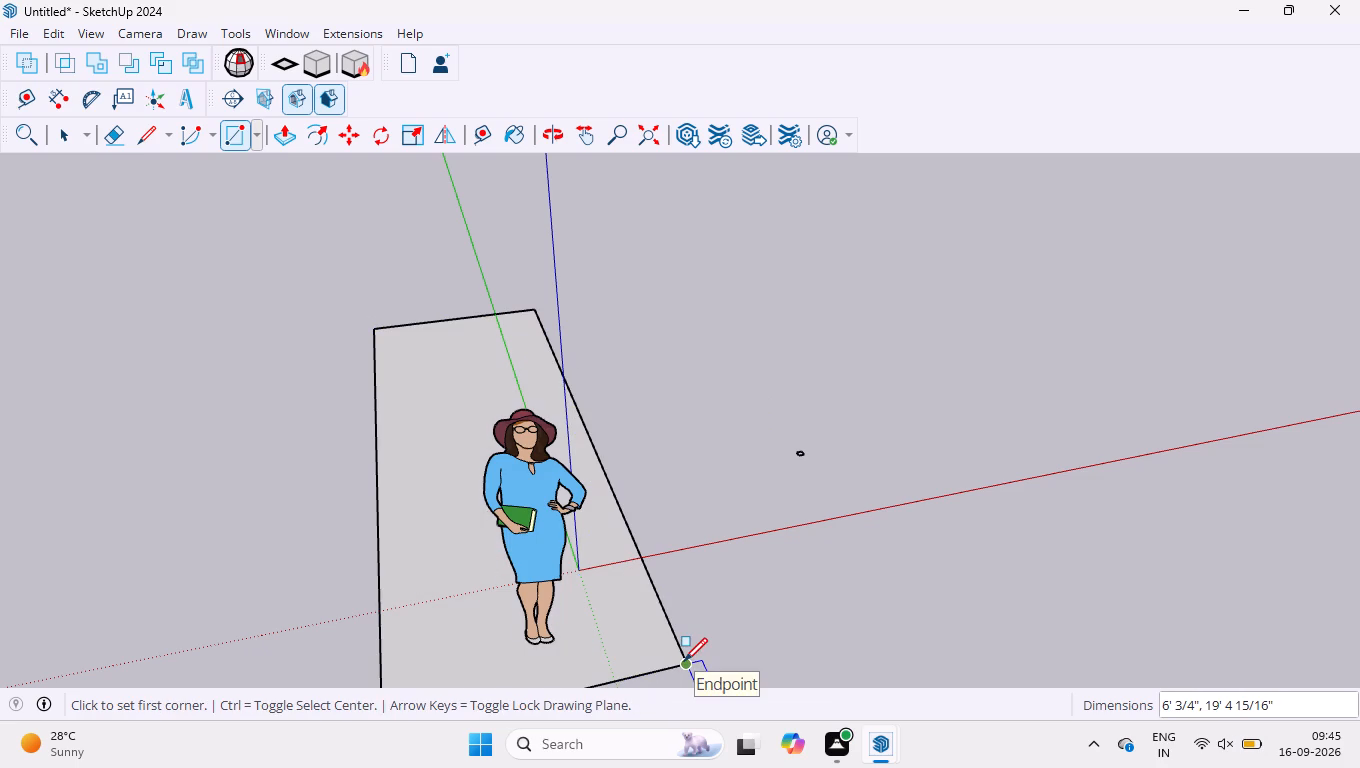
Delete the large rectangle together with the standing figure and any leftover edge, keeping the small square.
key("space")
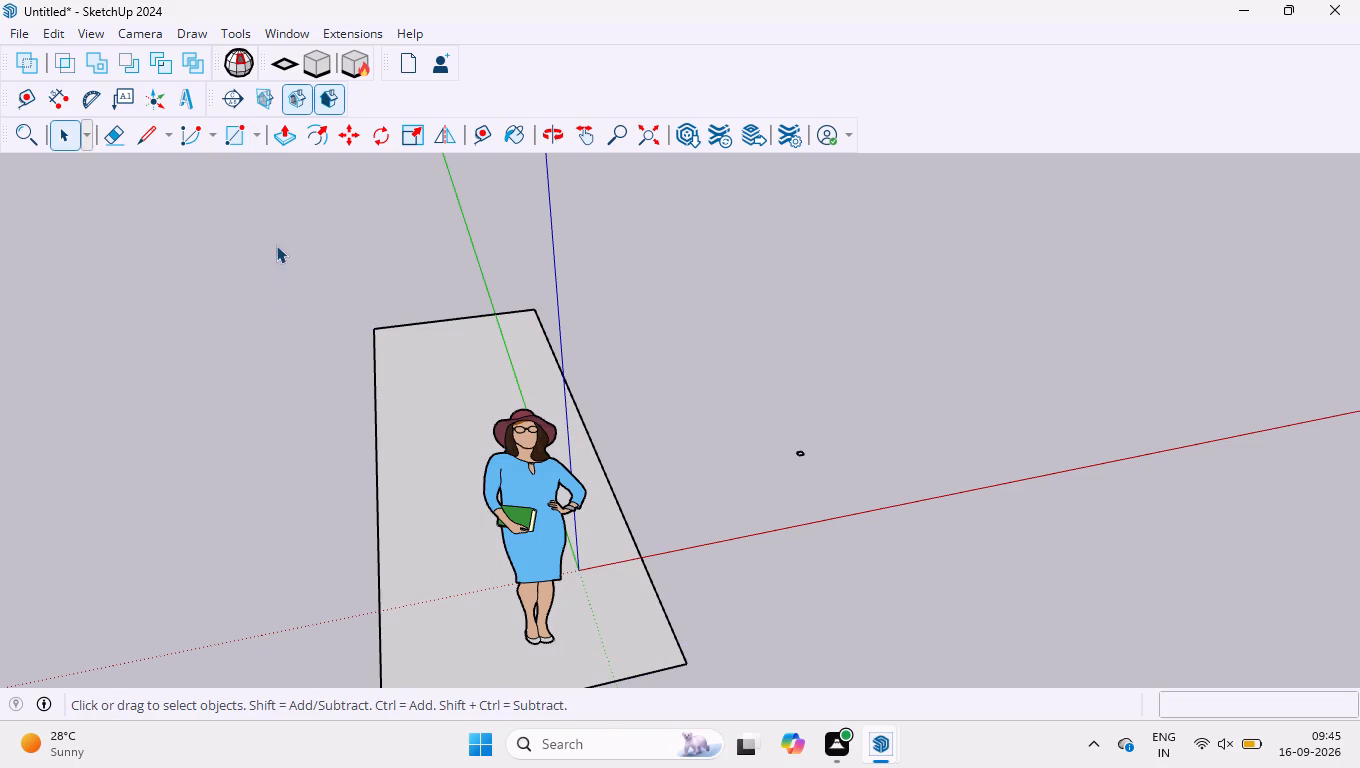
left_click_drag(276, 245, 603, 640)
left_click_drag(667, 338, 221, 684)
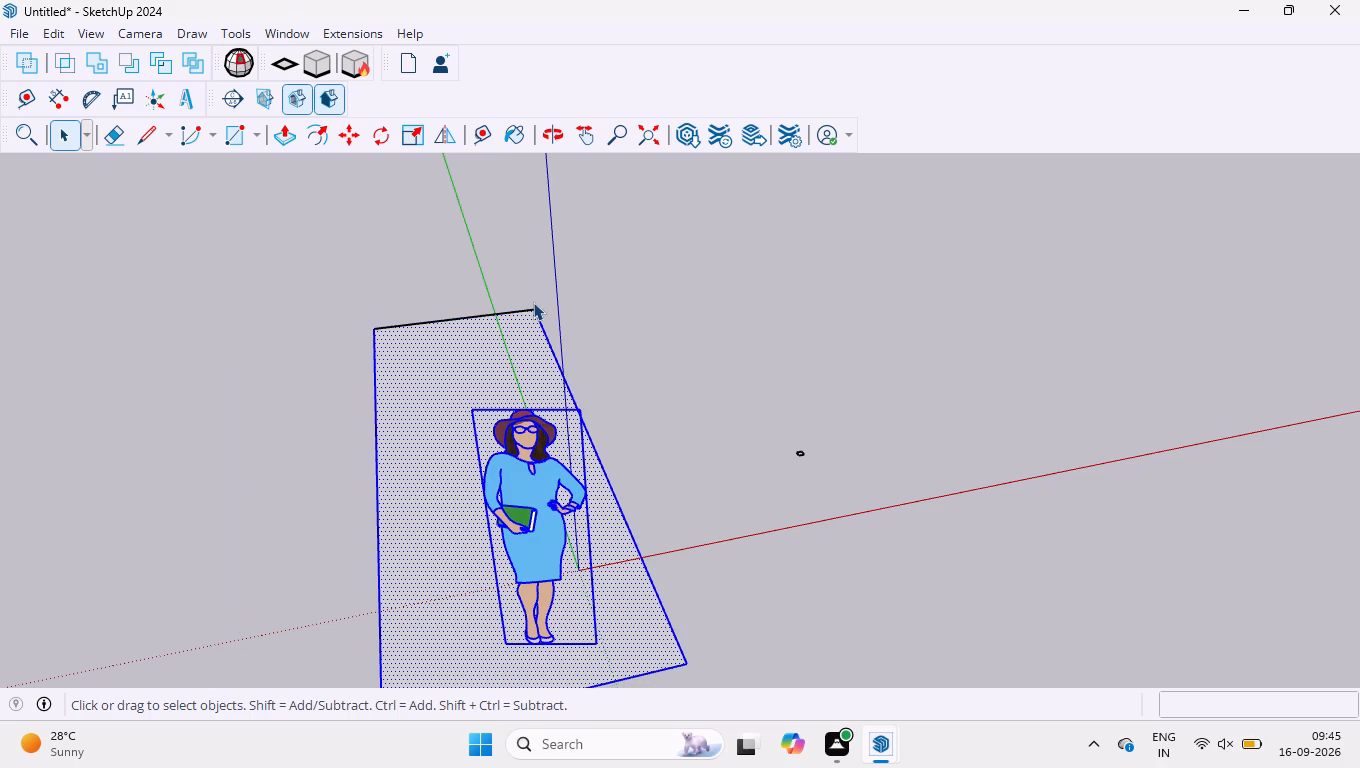
key("Delete")
left_click_drag(521, 271, 293, 462)
key("Delete")
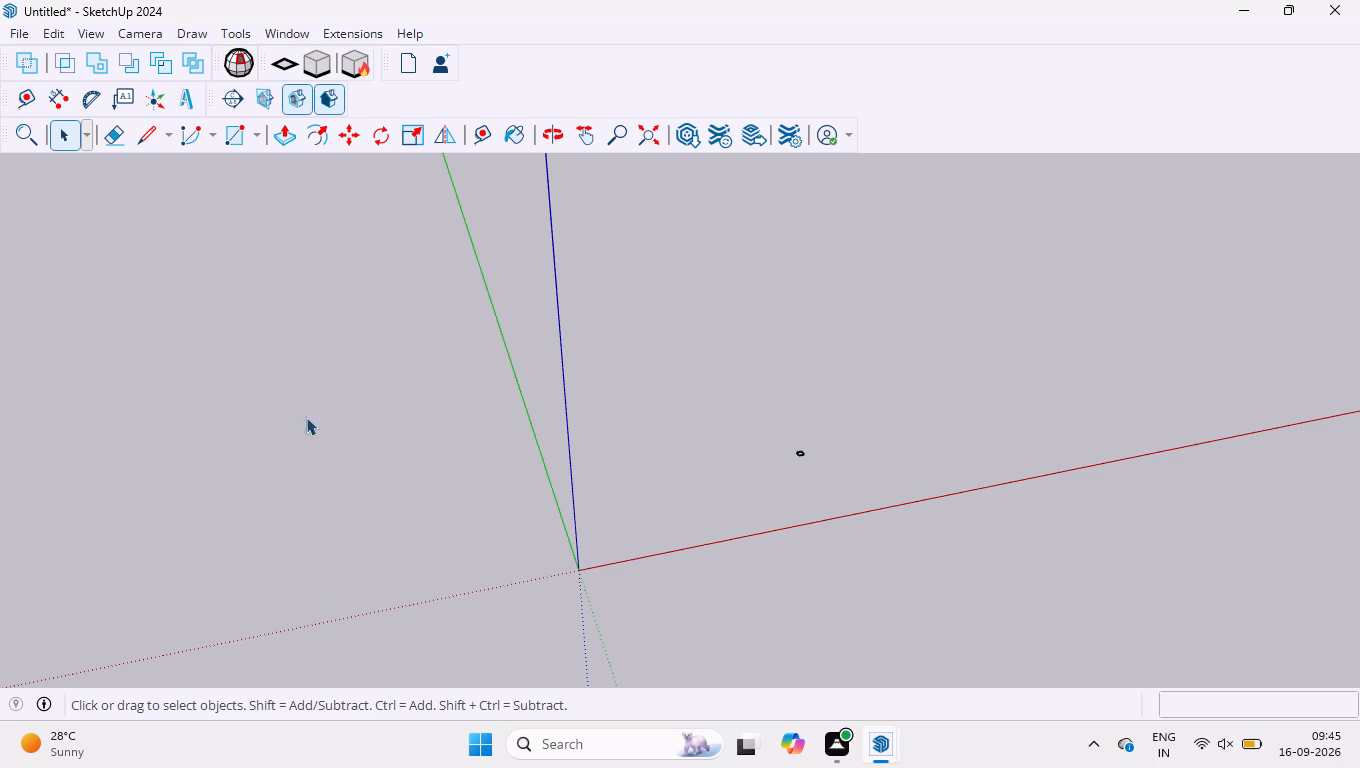
Push/Pull the small square upward by 14 inches to form a post.
scroll(844, 446, "up", 11)
left_click(729, 547)
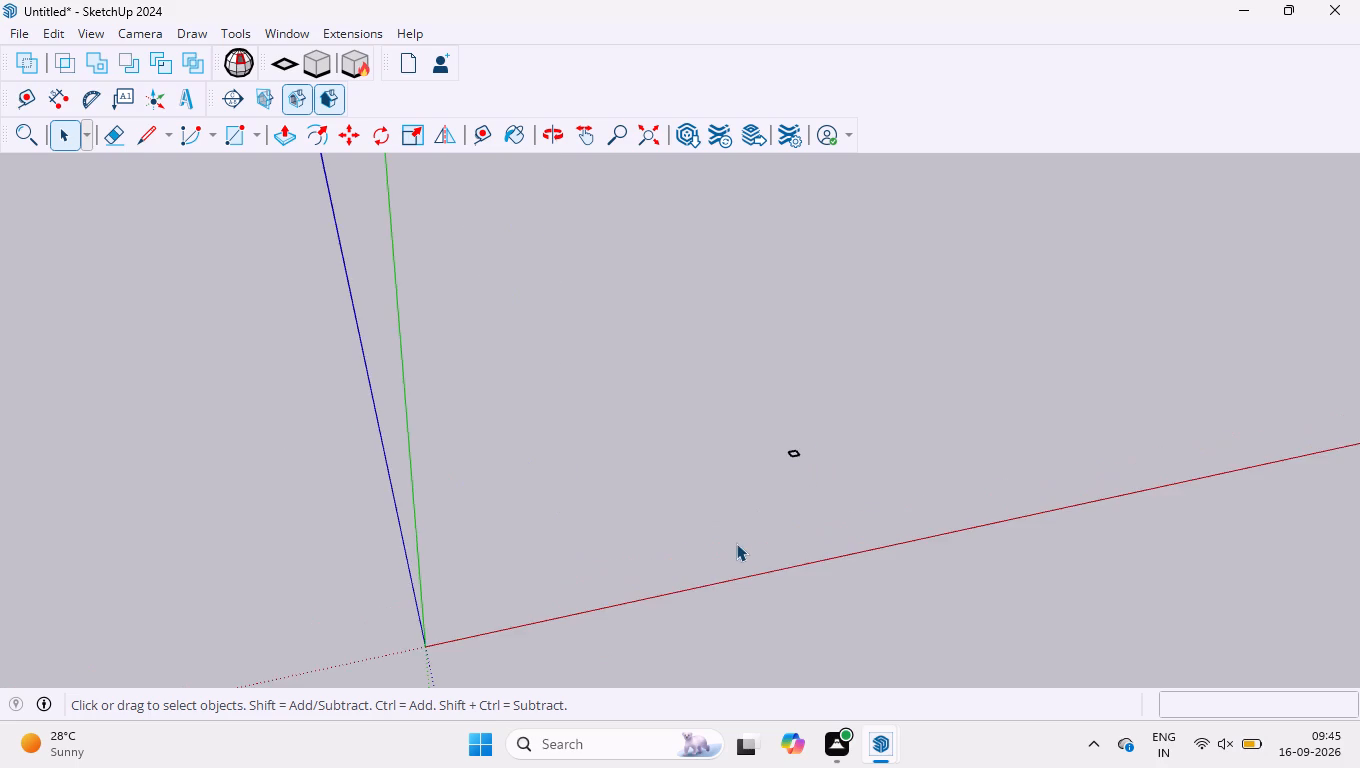
scroll(778, 439, "up", 8)
scroll(665, 355, "up", 4)
scroll(899, 481, "up", 5)
scroll(792, 501, "up", 14)
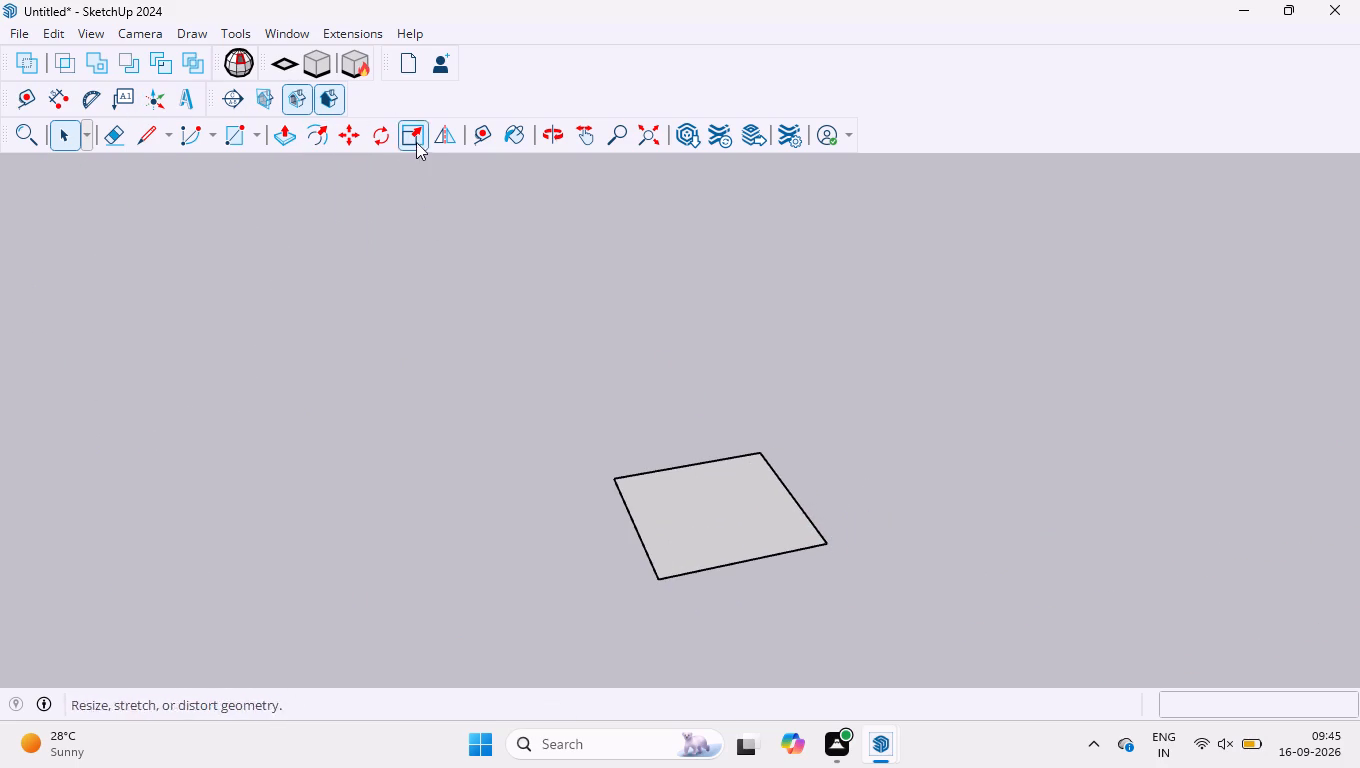
left_click(291, 144)
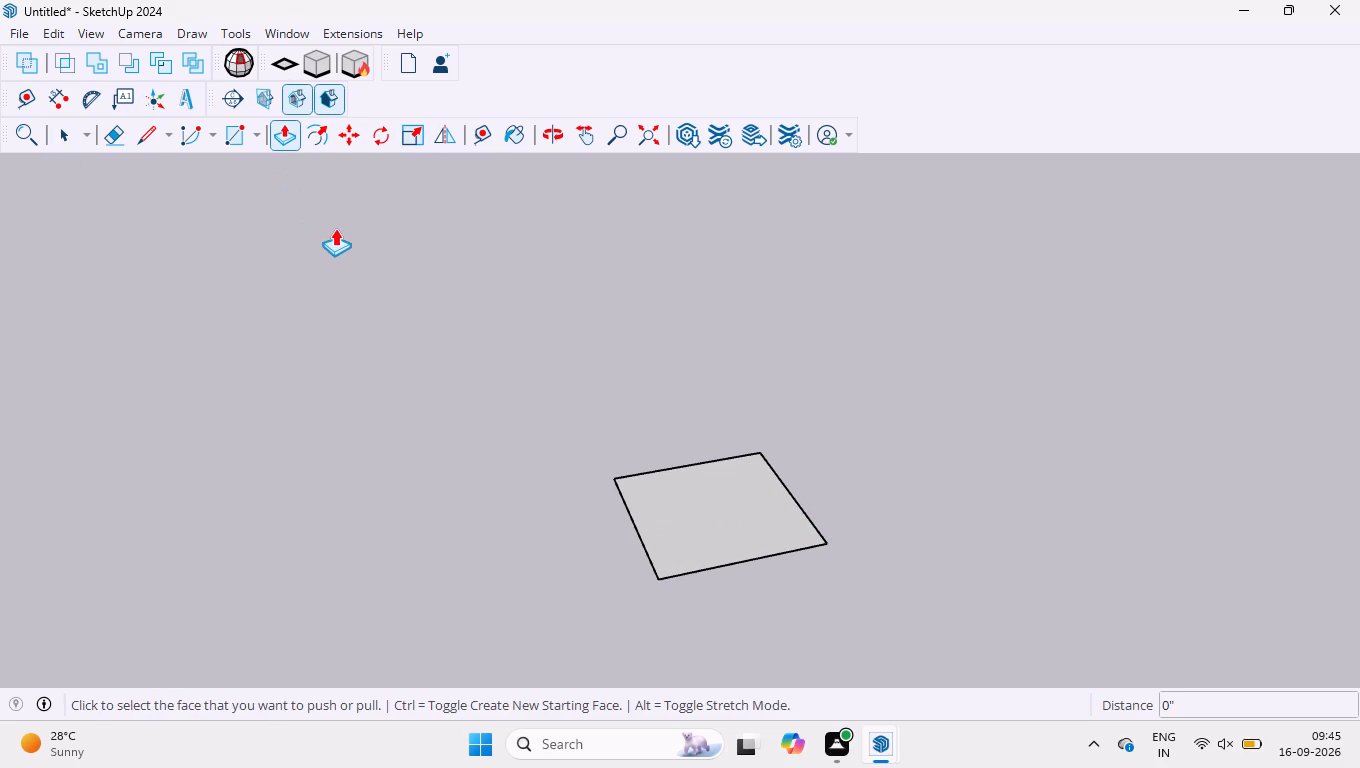
left_click(654, 510)
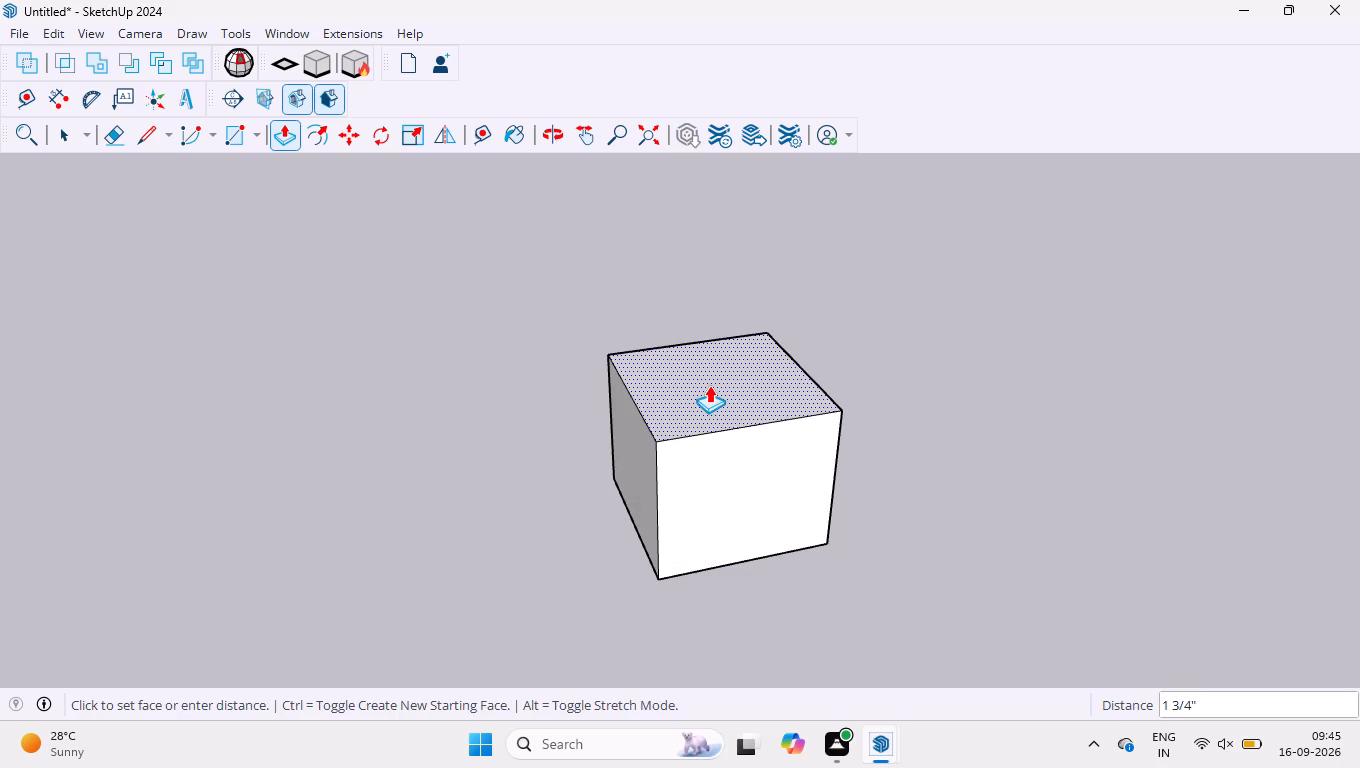
key("1")
key("4")
key("Return")
Copy the whole post 14 inches along the red axis.
scroll(503, 555, "down", 5)
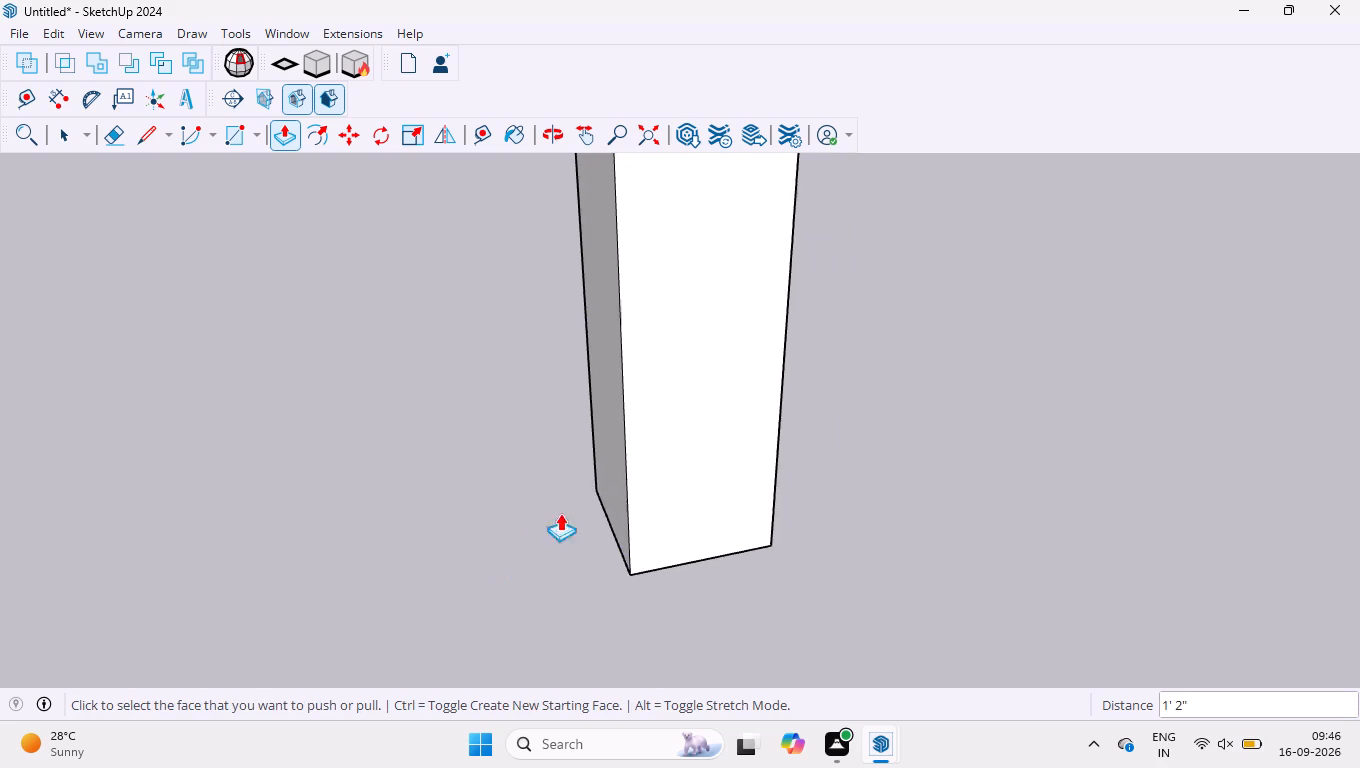
scroll(560, 513, "down", 7)
scroll(657, 588, "down", 14)
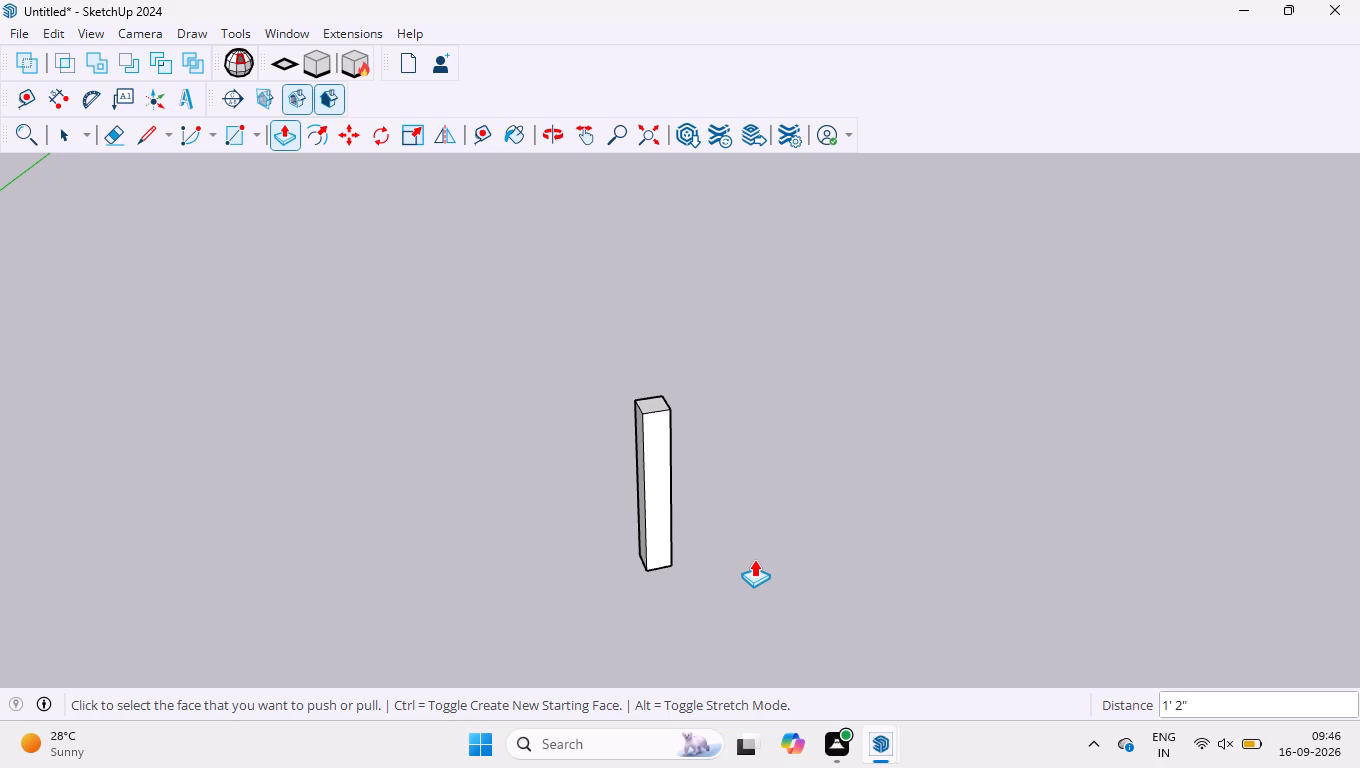
key("Return")
key("space")
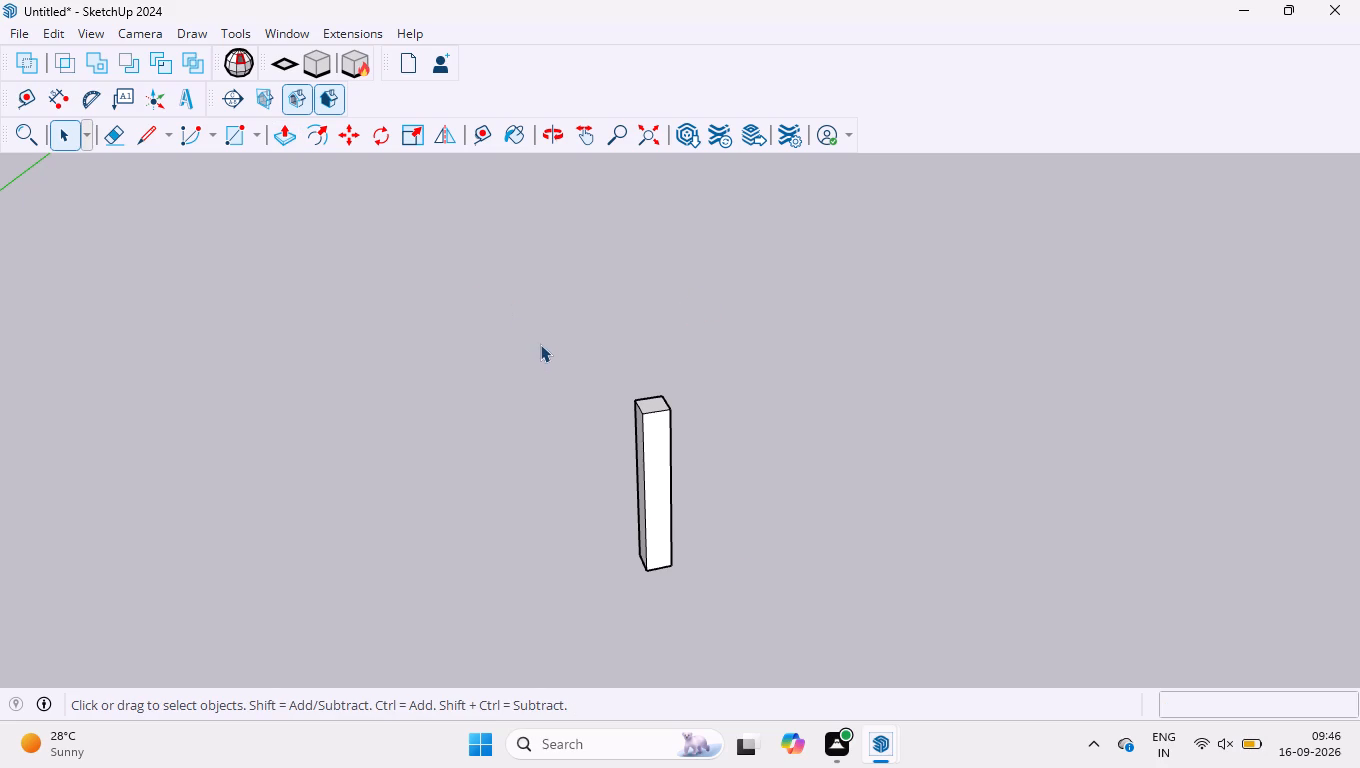
left_click_drag(540, 343, 705, 598)
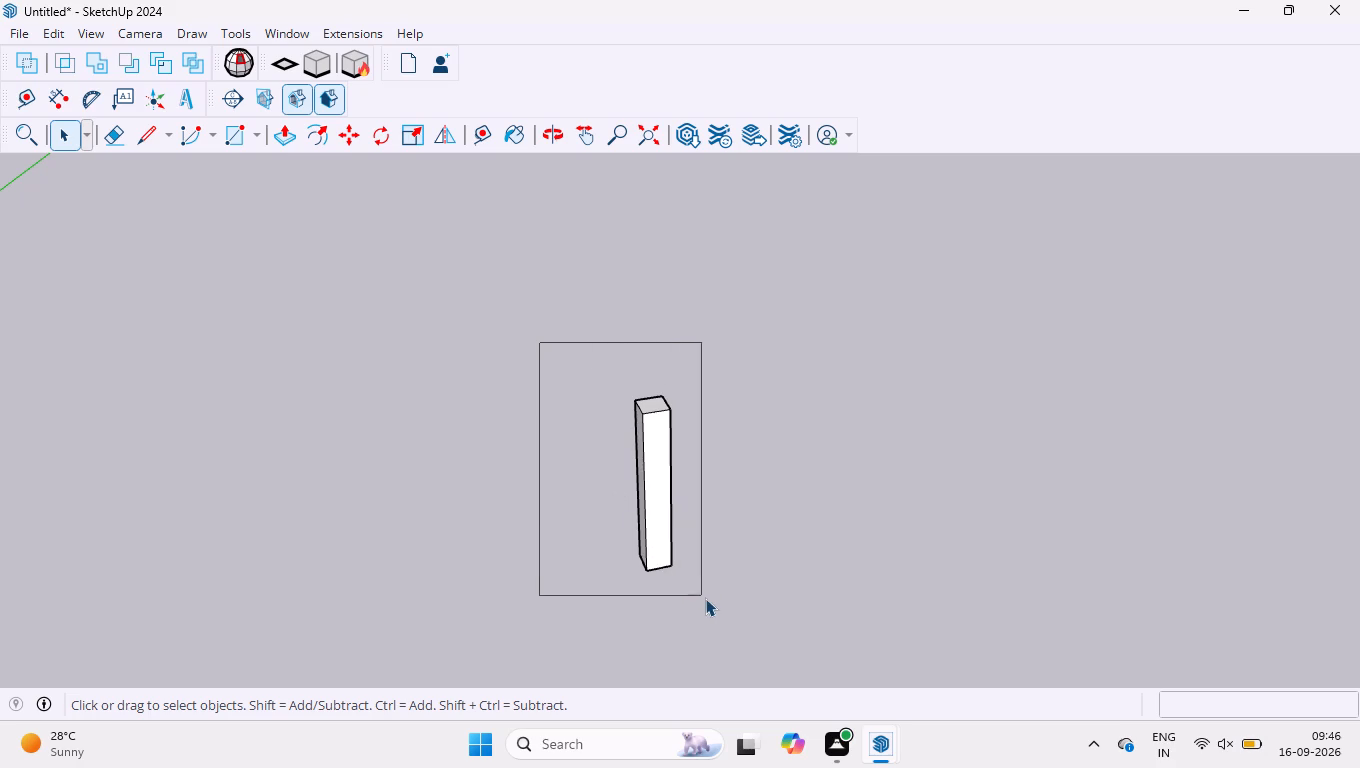
left_click_drag(705, 598, 730, 609)
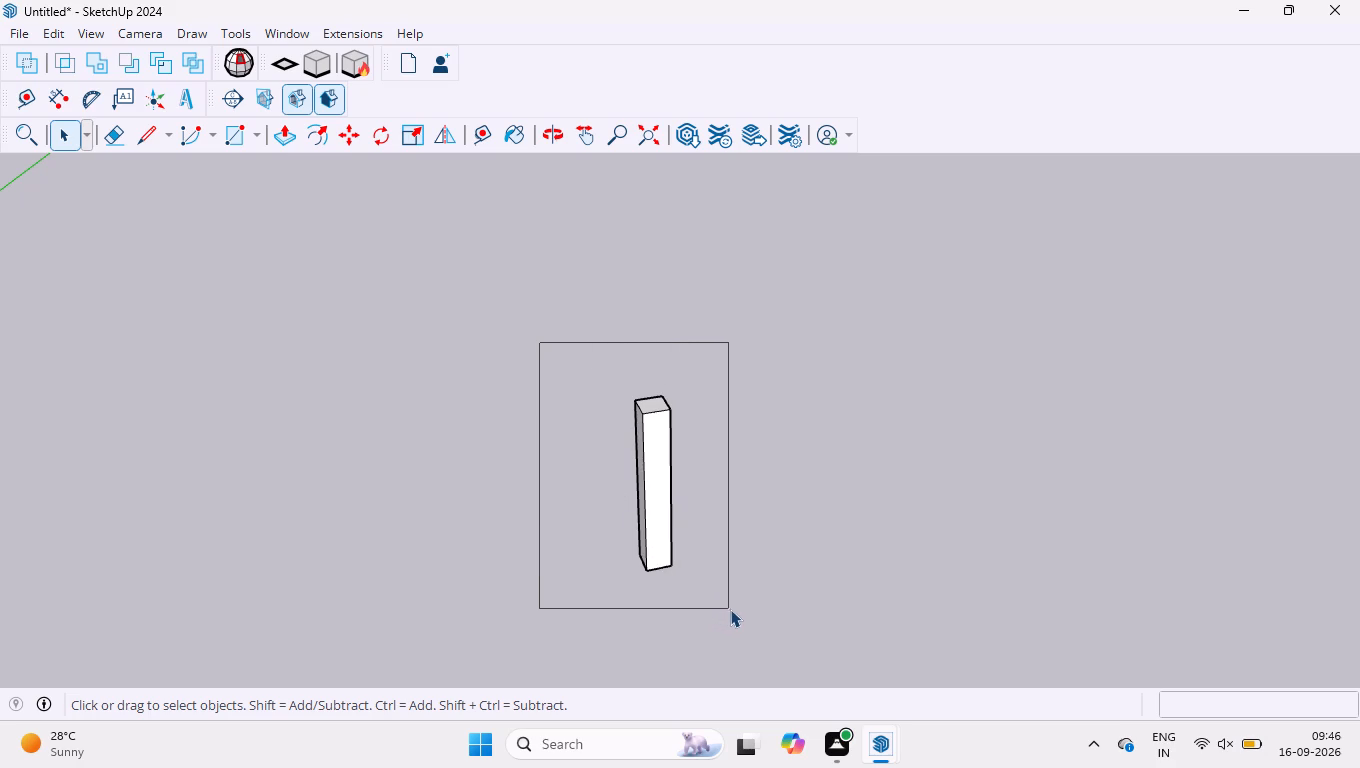
left_click_drag(730, 609, 731, 609)
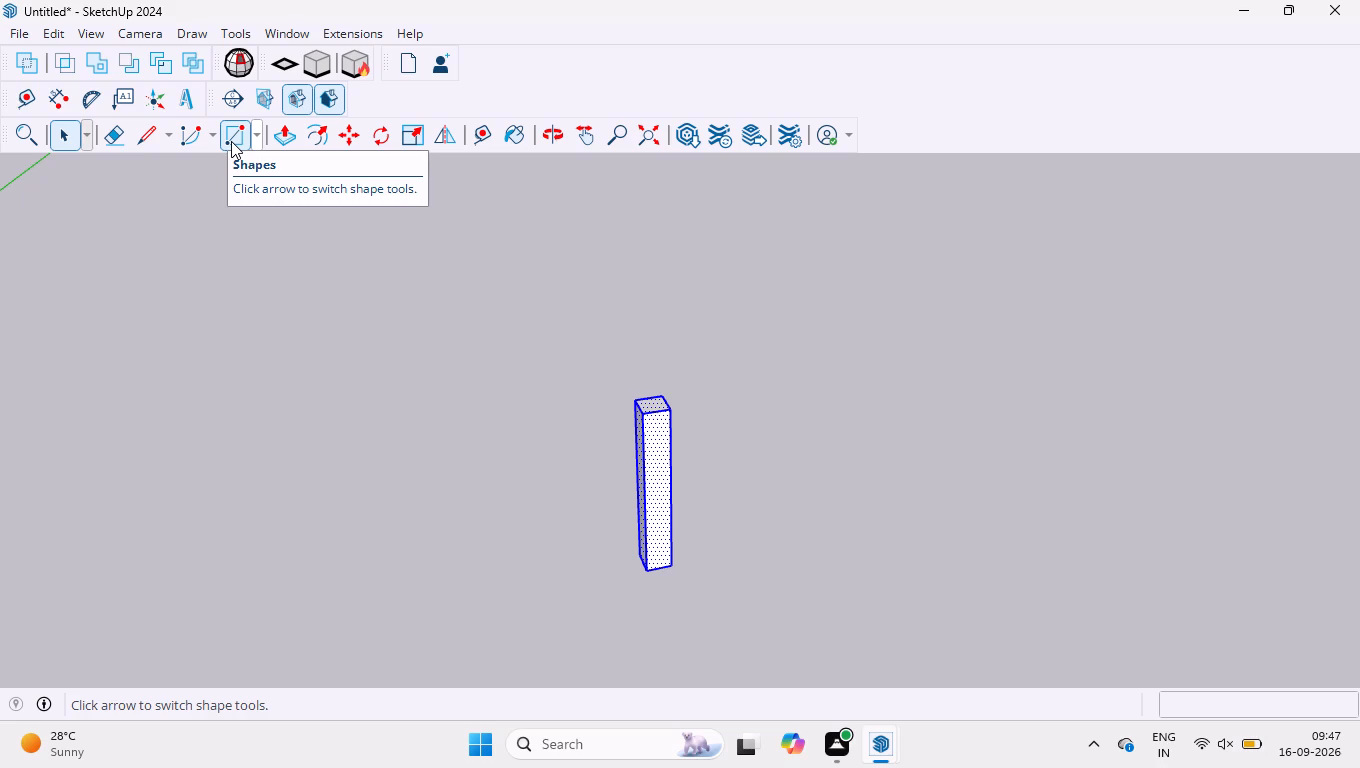
left_click(231, 141)
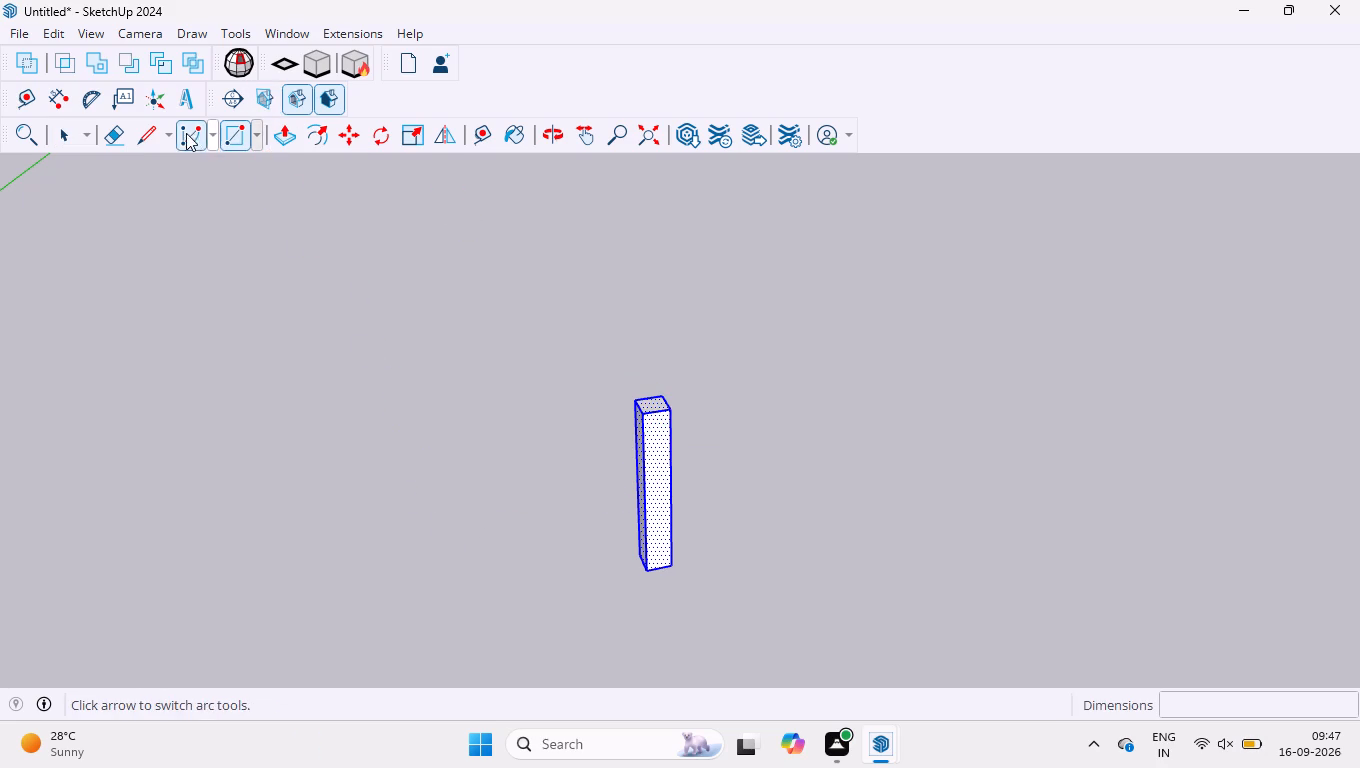
left_click(352, 138)
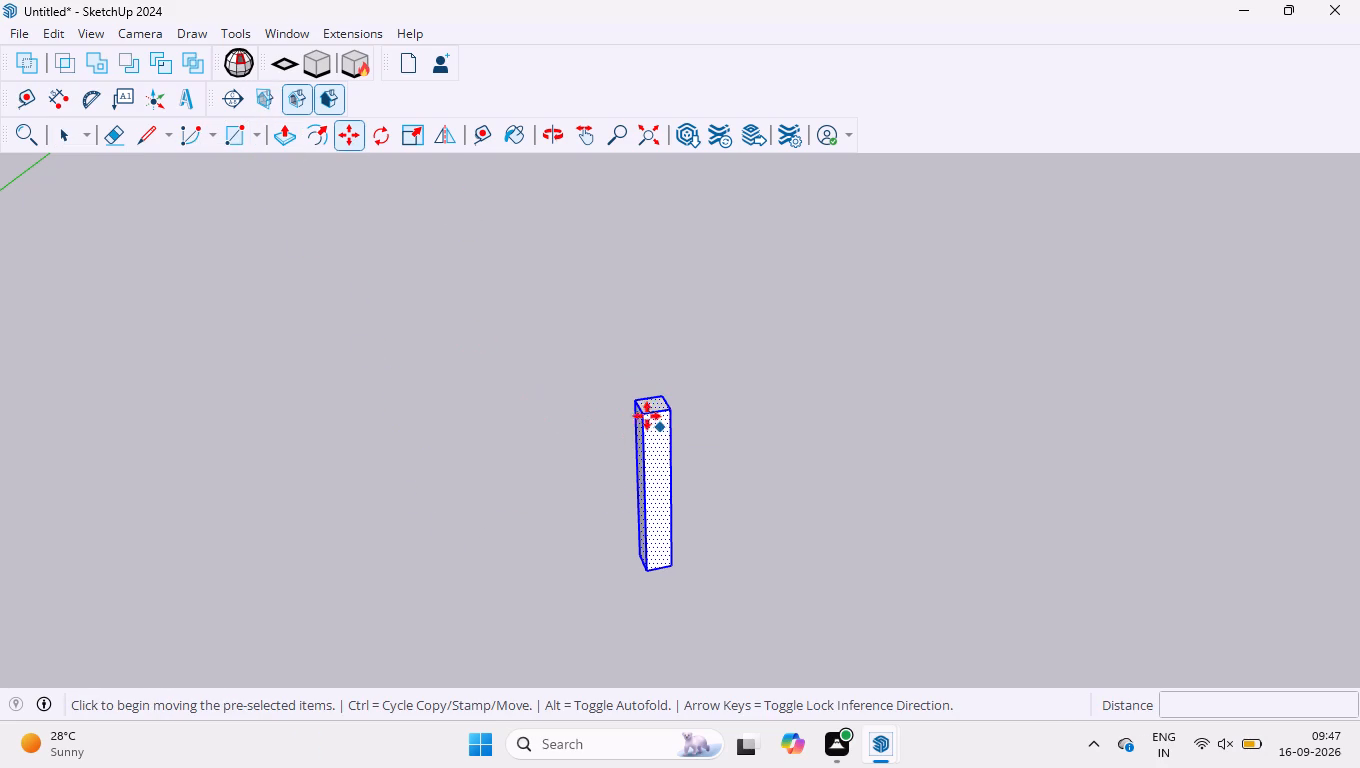
left_click(646, 412)
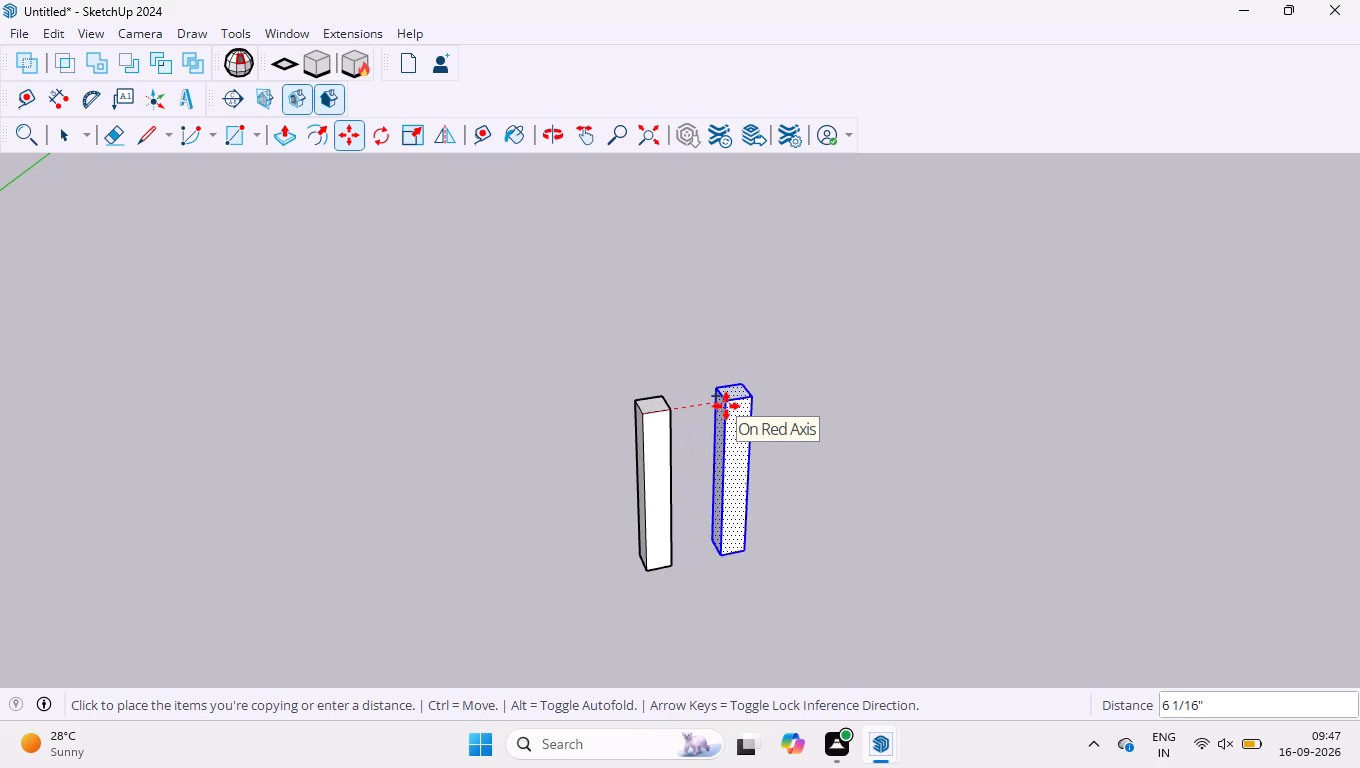
type("14")
key("Return")
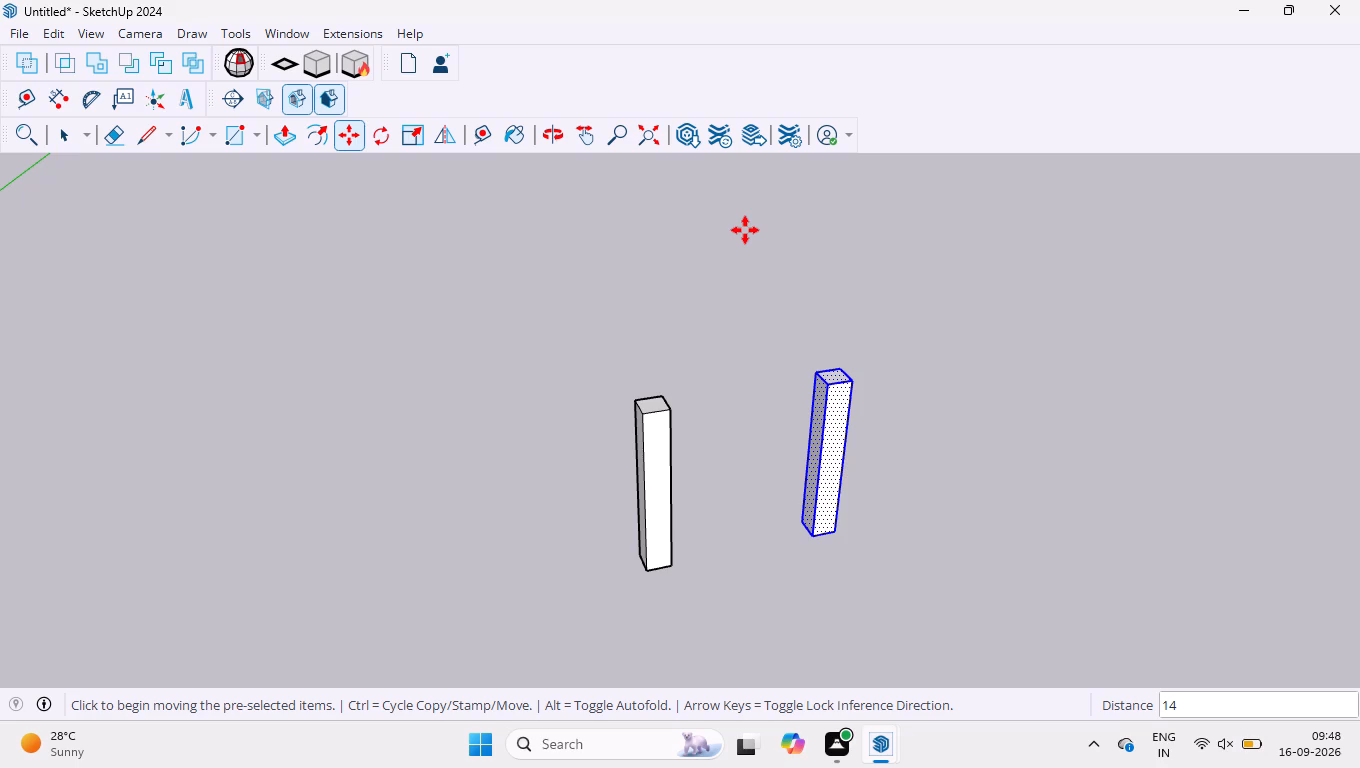
key("Return")
Copy both posts together 16 inches backward along the green axis to make four legs.
key("space")
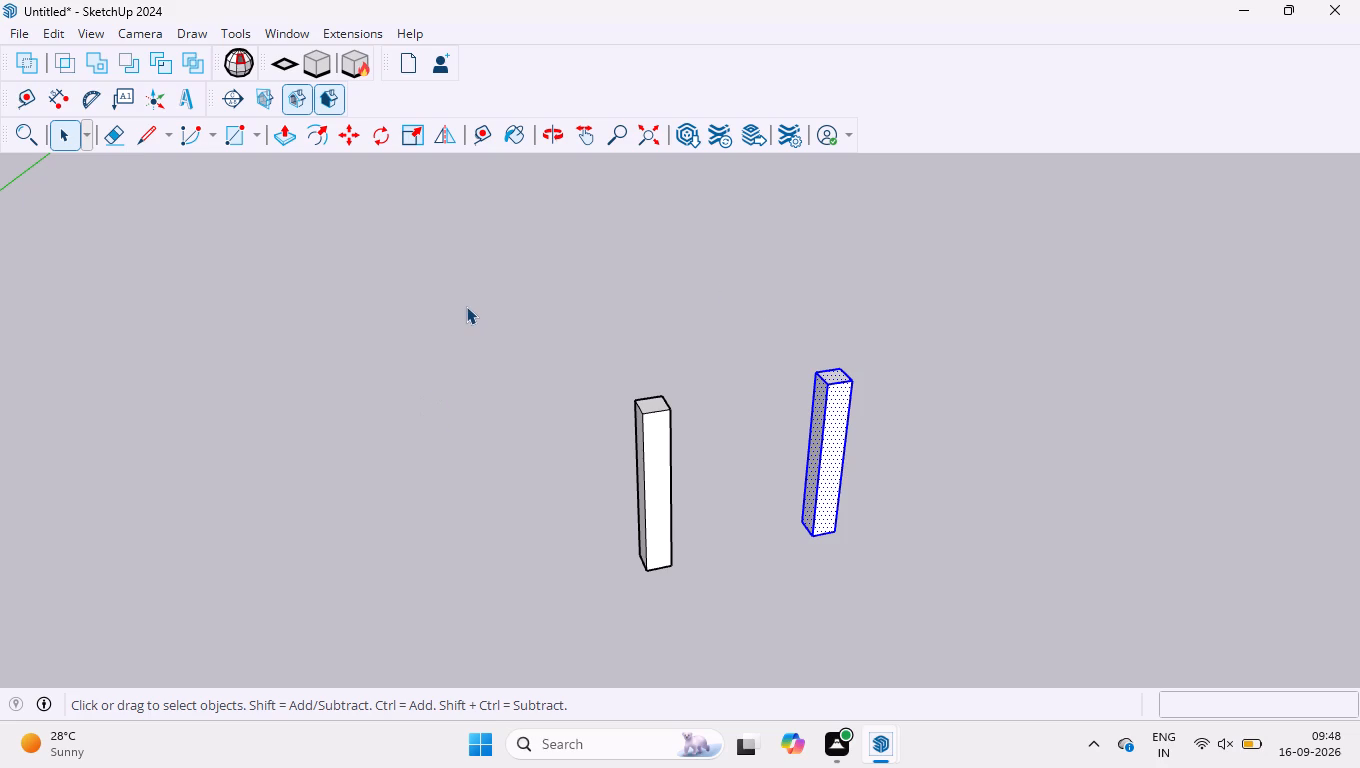
left_click_drag(466, 306, 899, 584)
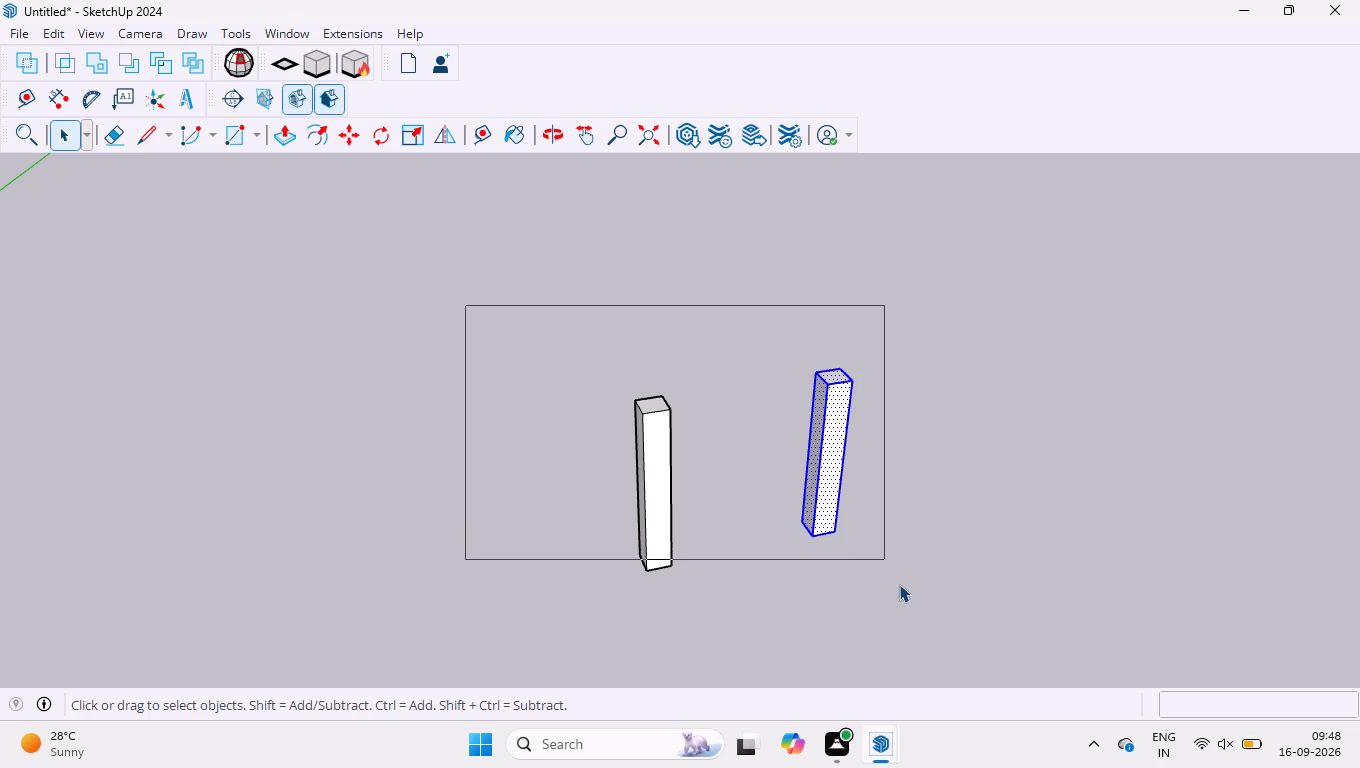
left_click_drag(899, 584, 913, 637)
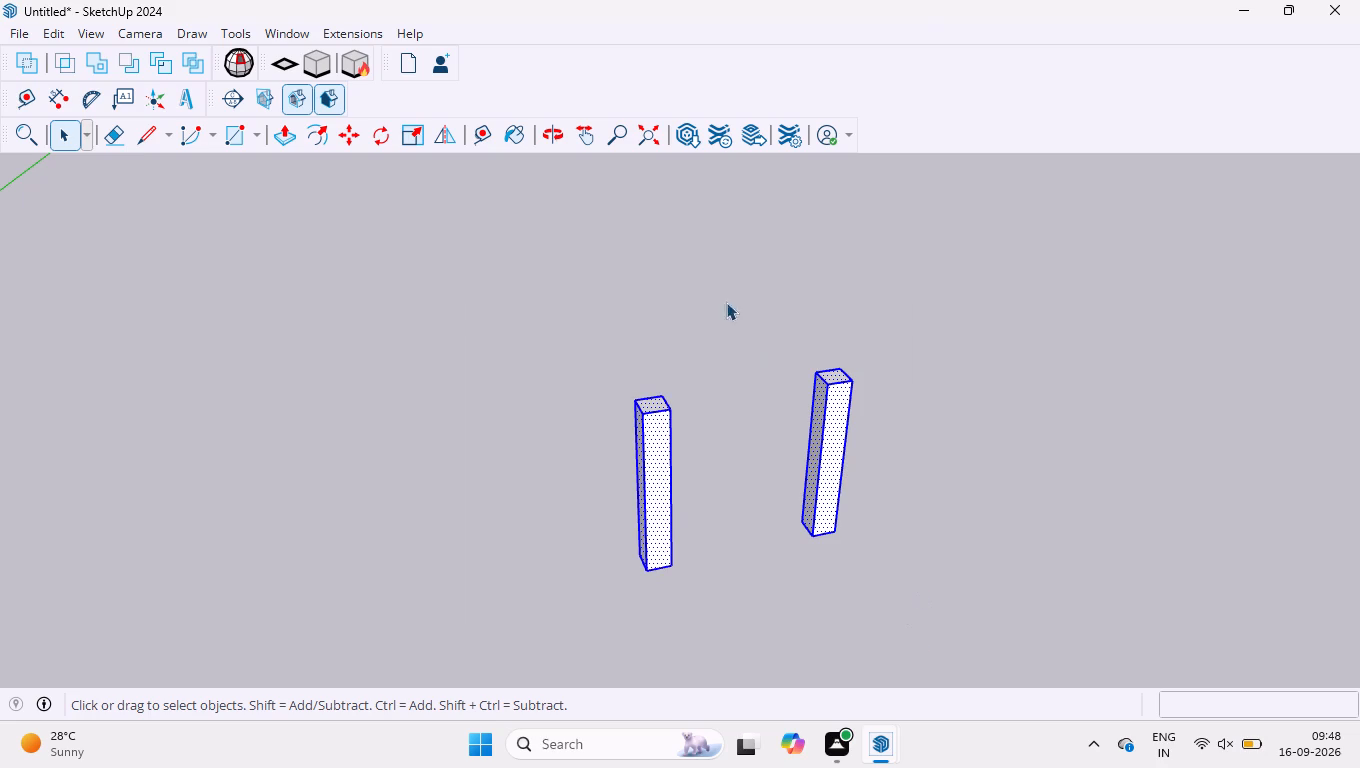
left_click(344, 137)
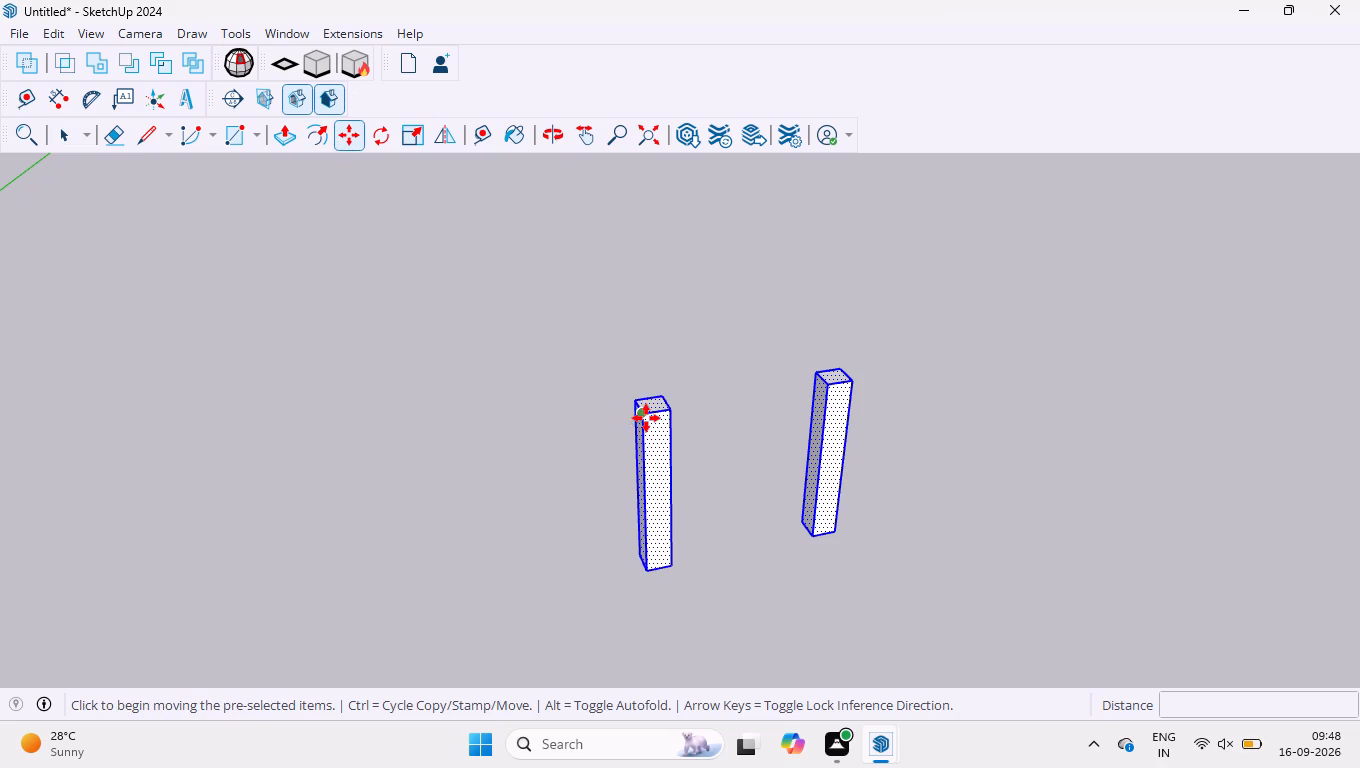
left_click(646, 418)
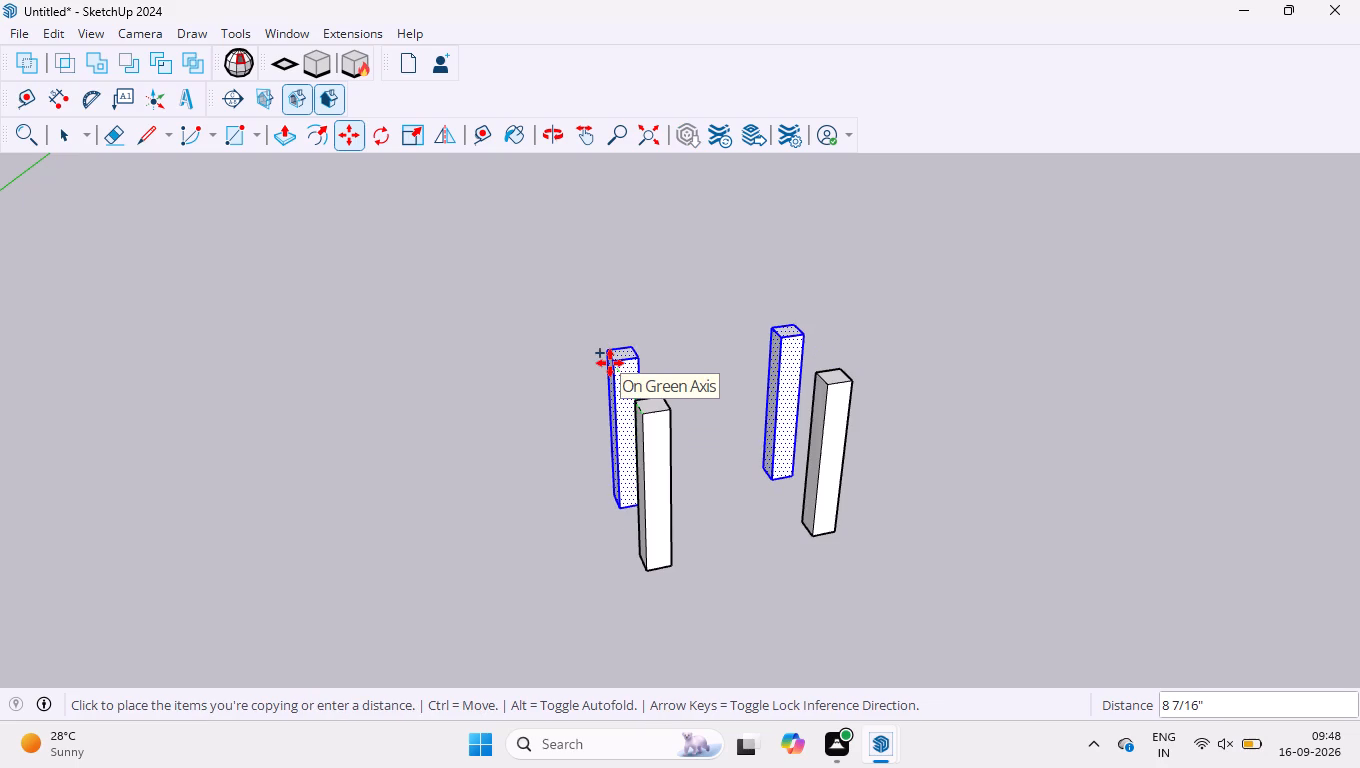
key("Left")
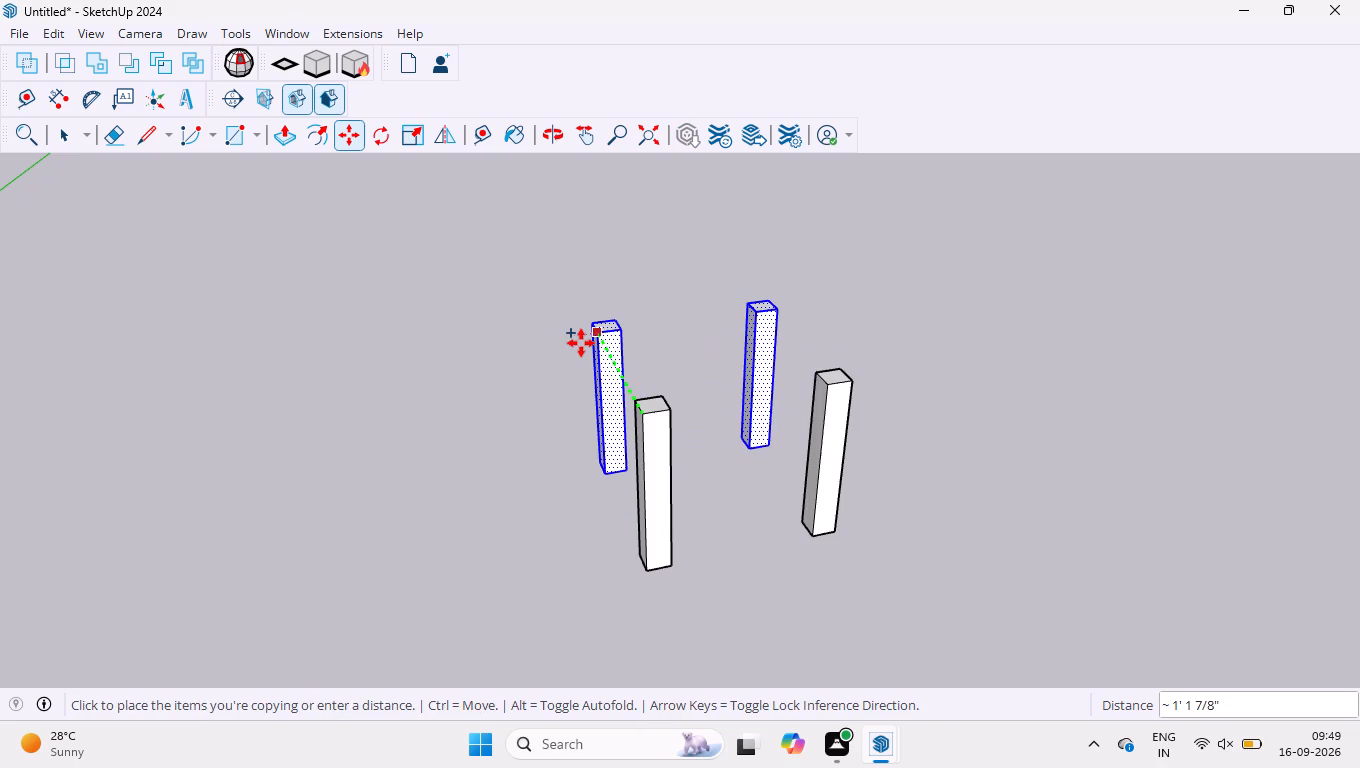
type("16")
key("Return")
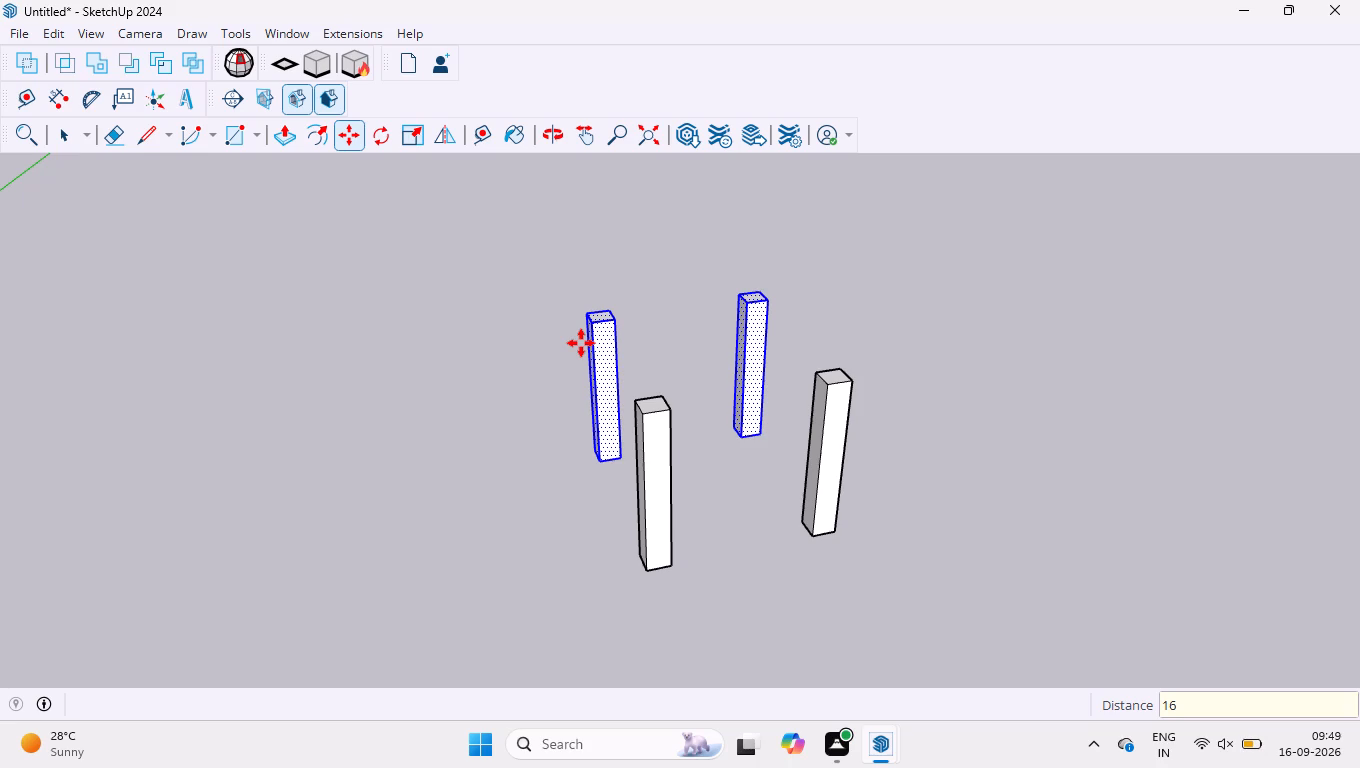
key("space")
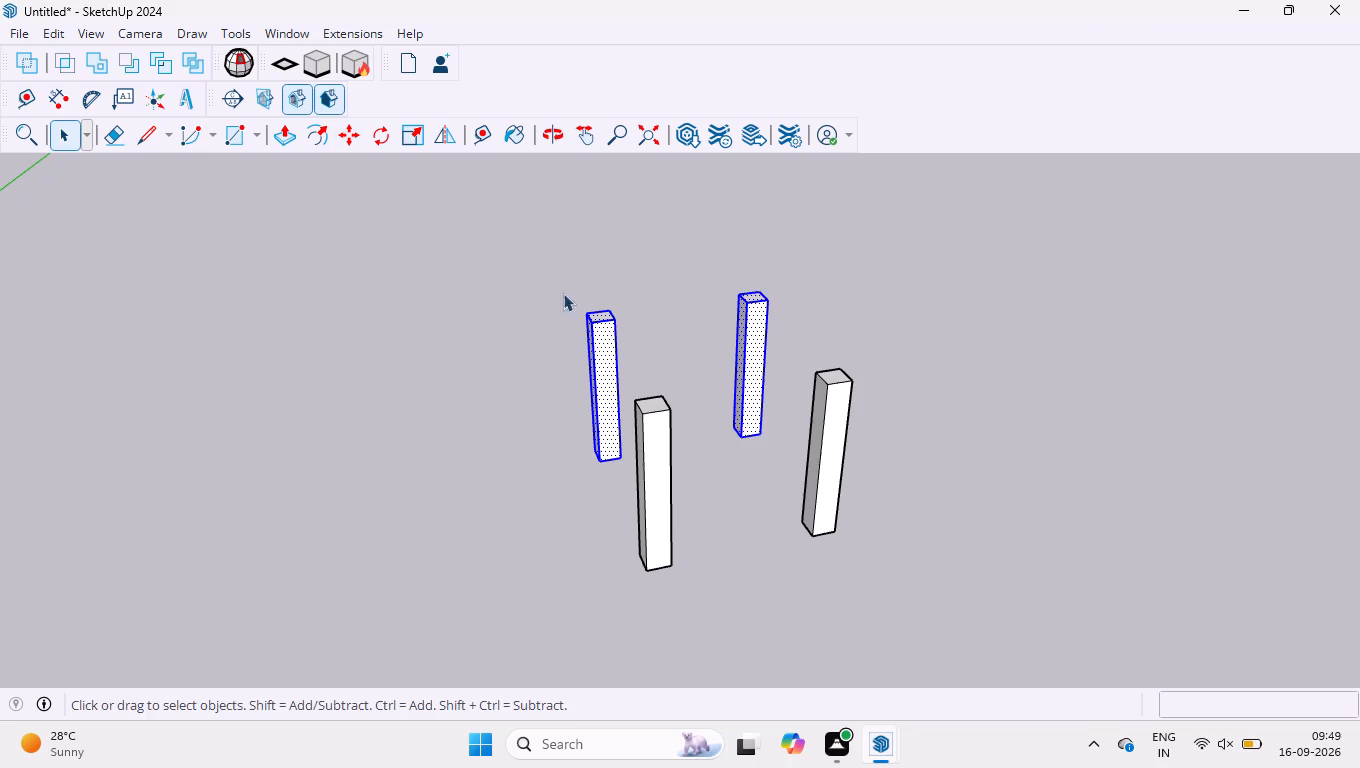
Draw a 1' 6" by 1' 4" rectangle across the tops of the four legs, between diagonally opposite outer corners.
left_click(227, 140)
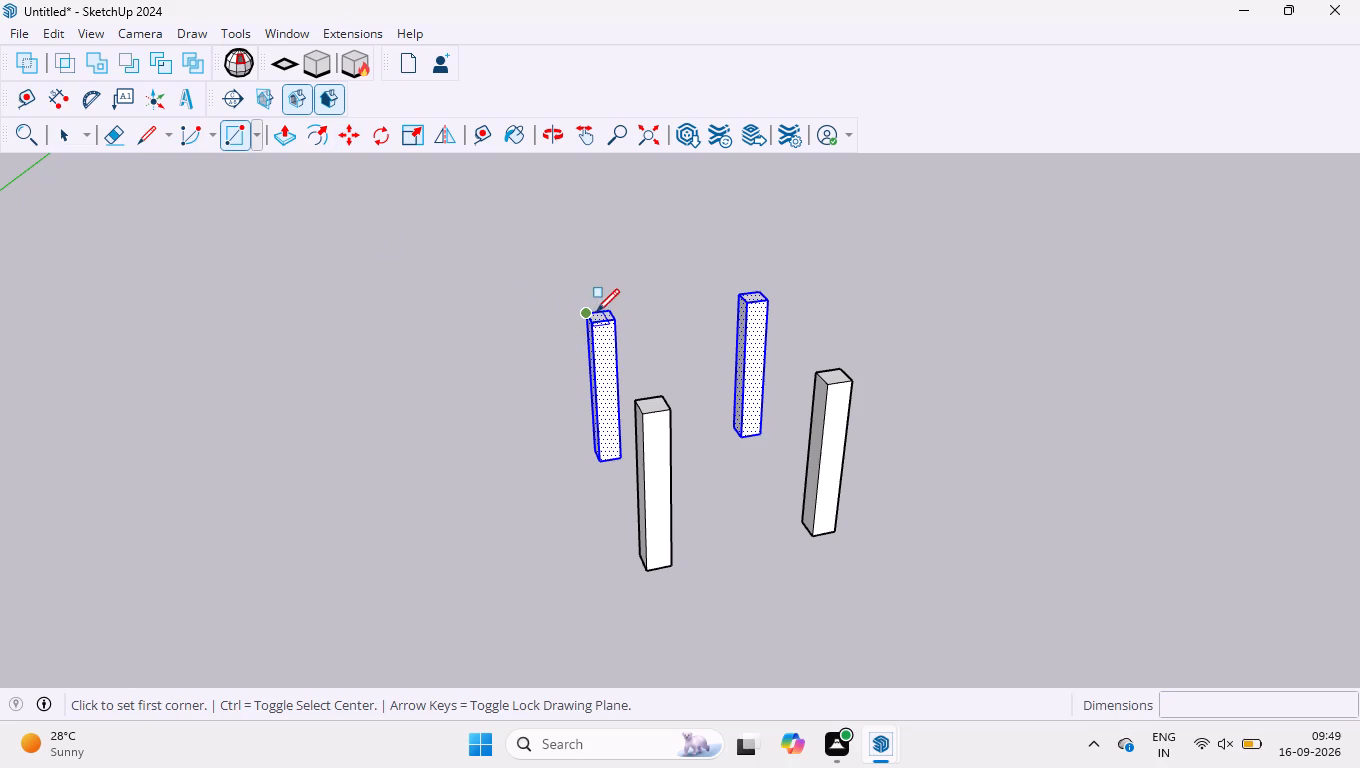
left_click(592, 311)
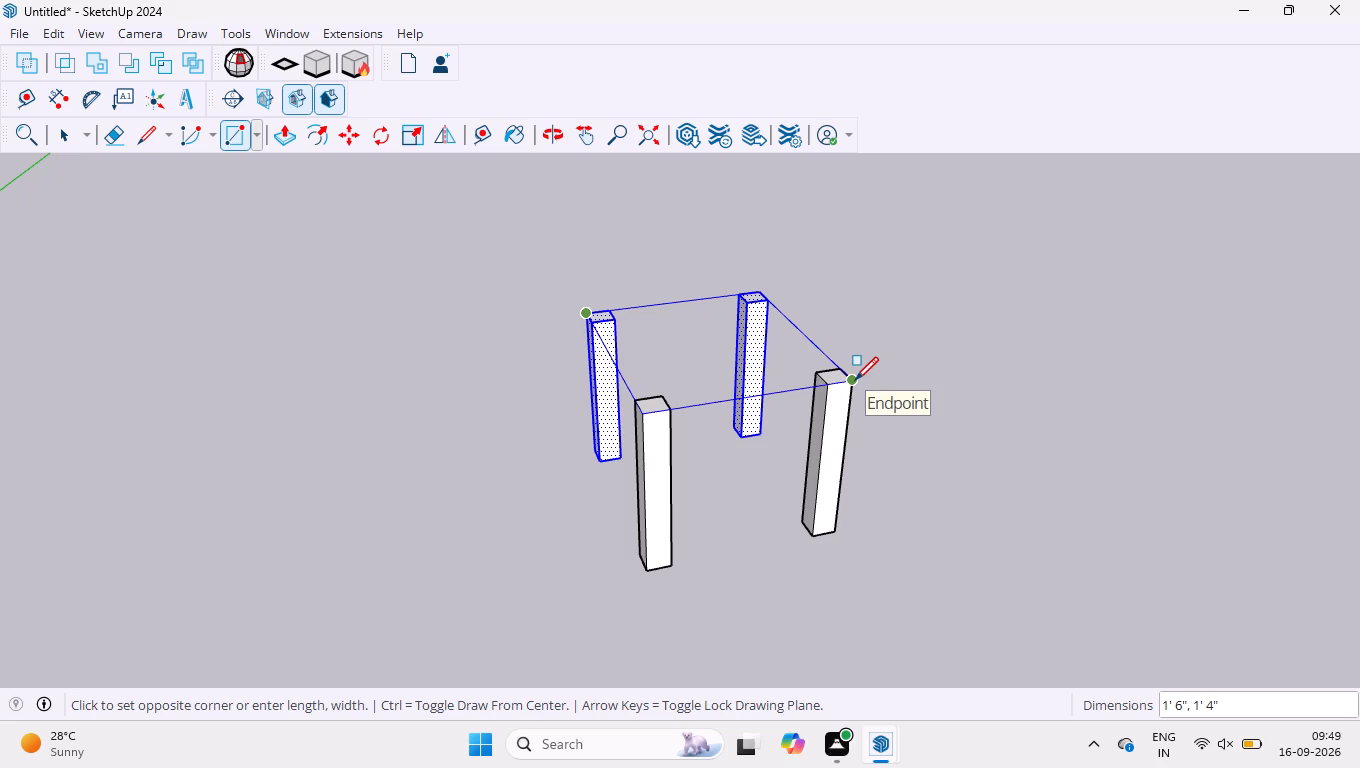
left_click(854, 378)
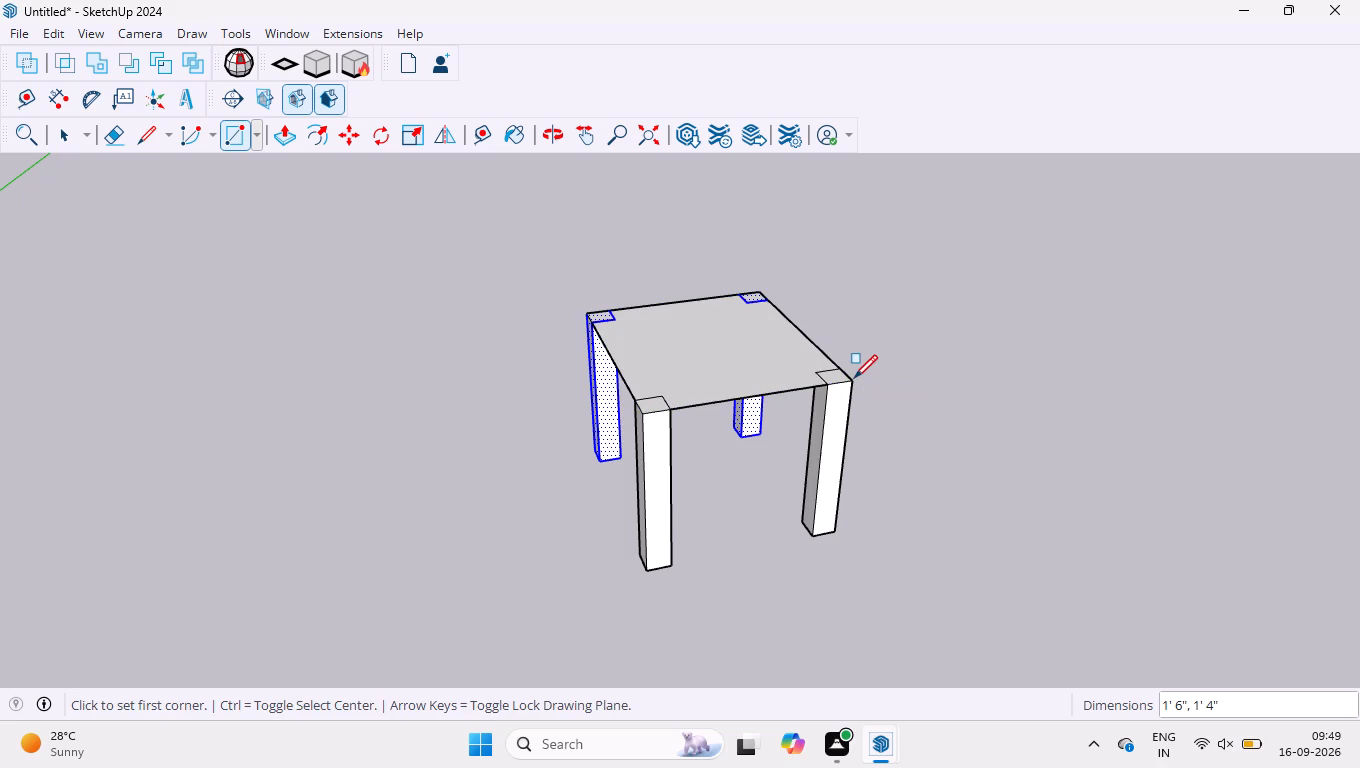
key("Return")
key("space")
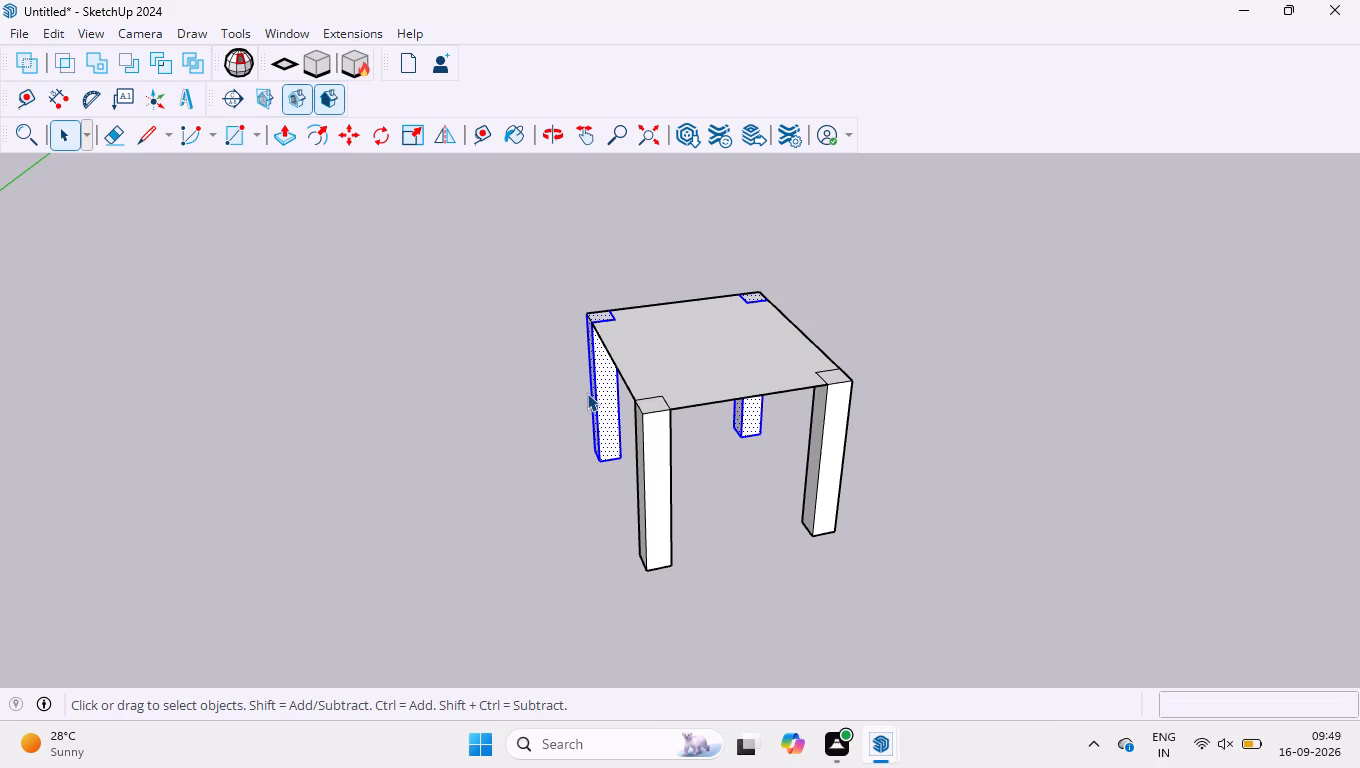
Push/Pull the top face between the leg corners downward by 2 inches to form the tabletop.
left_click(292, 136)
left_click(713, 343)
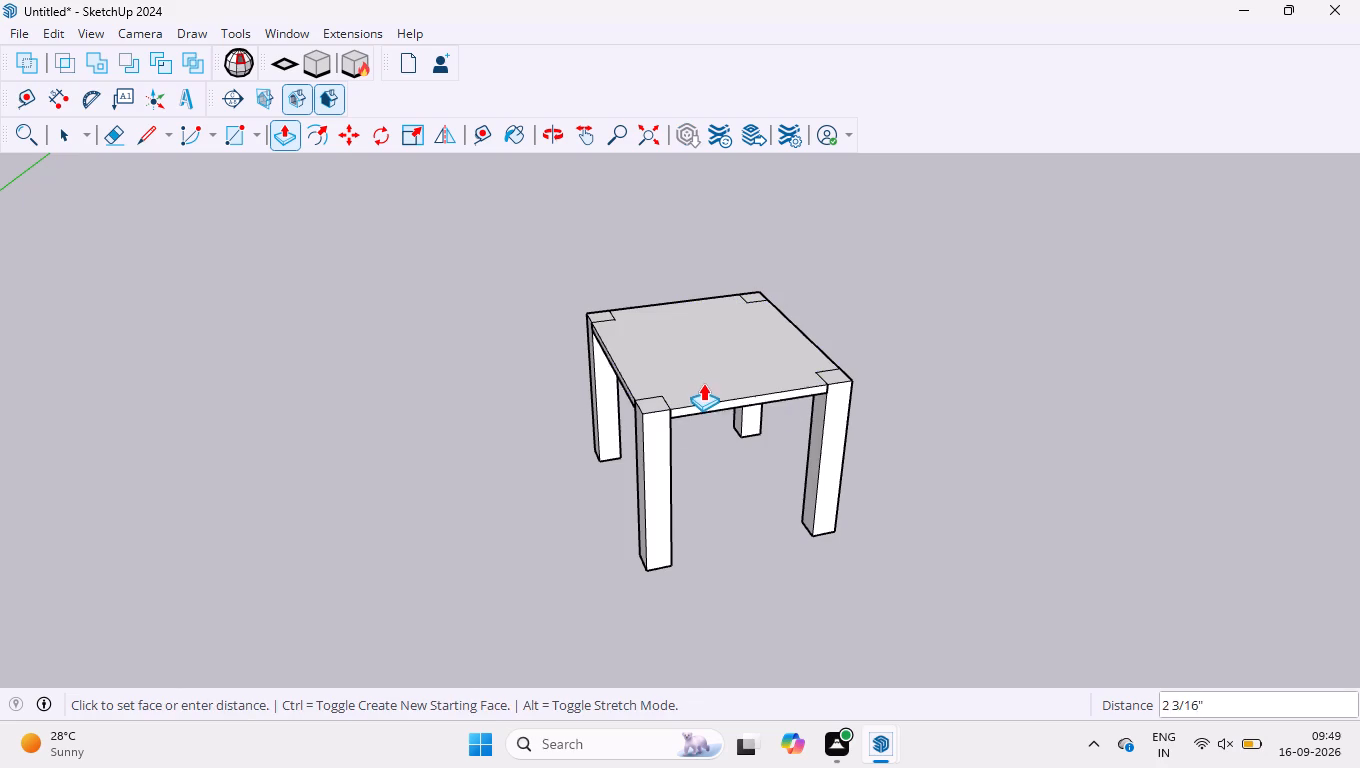
key("2")
key("Return")
key("Return")
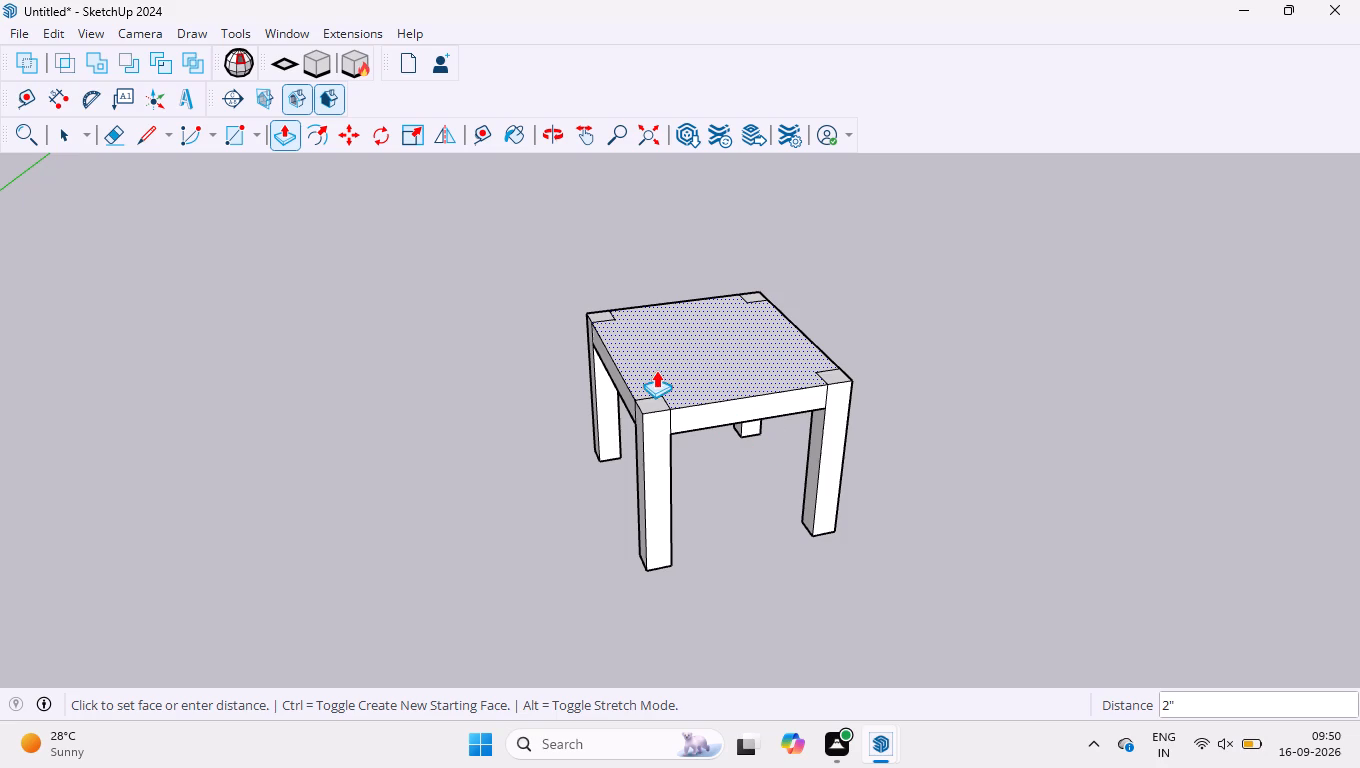
key("space")
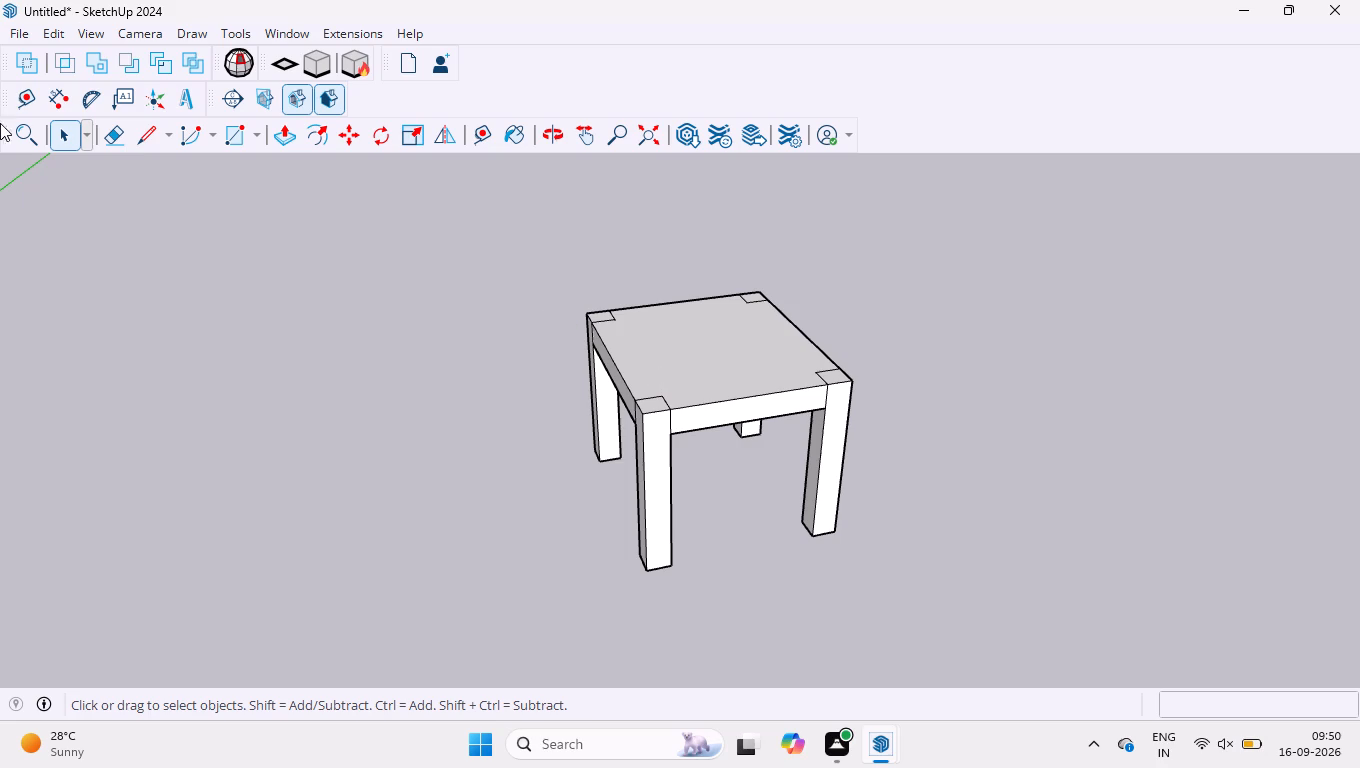
Start a new model from the Architectural Millimeters template, discarding the unsaved table model.
left_click(17, 33)
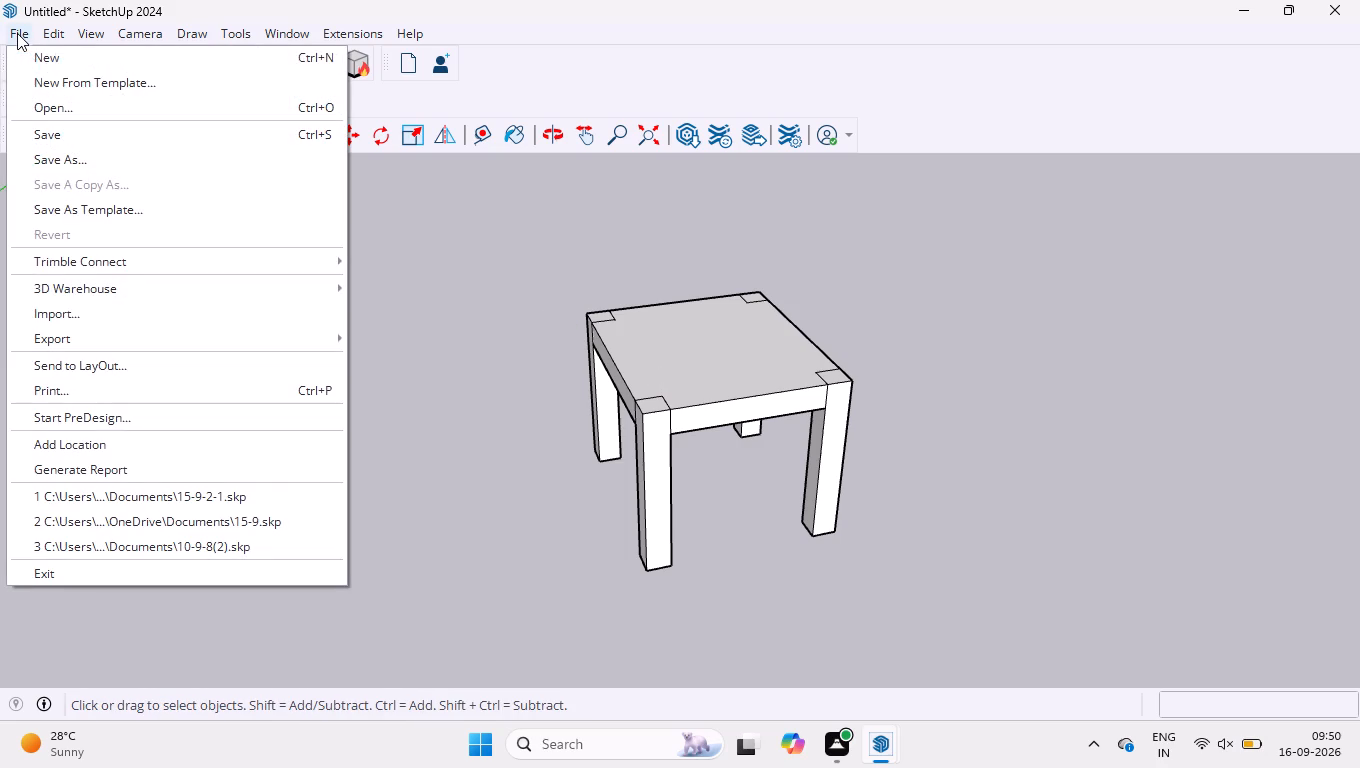
left_click(35, 79)
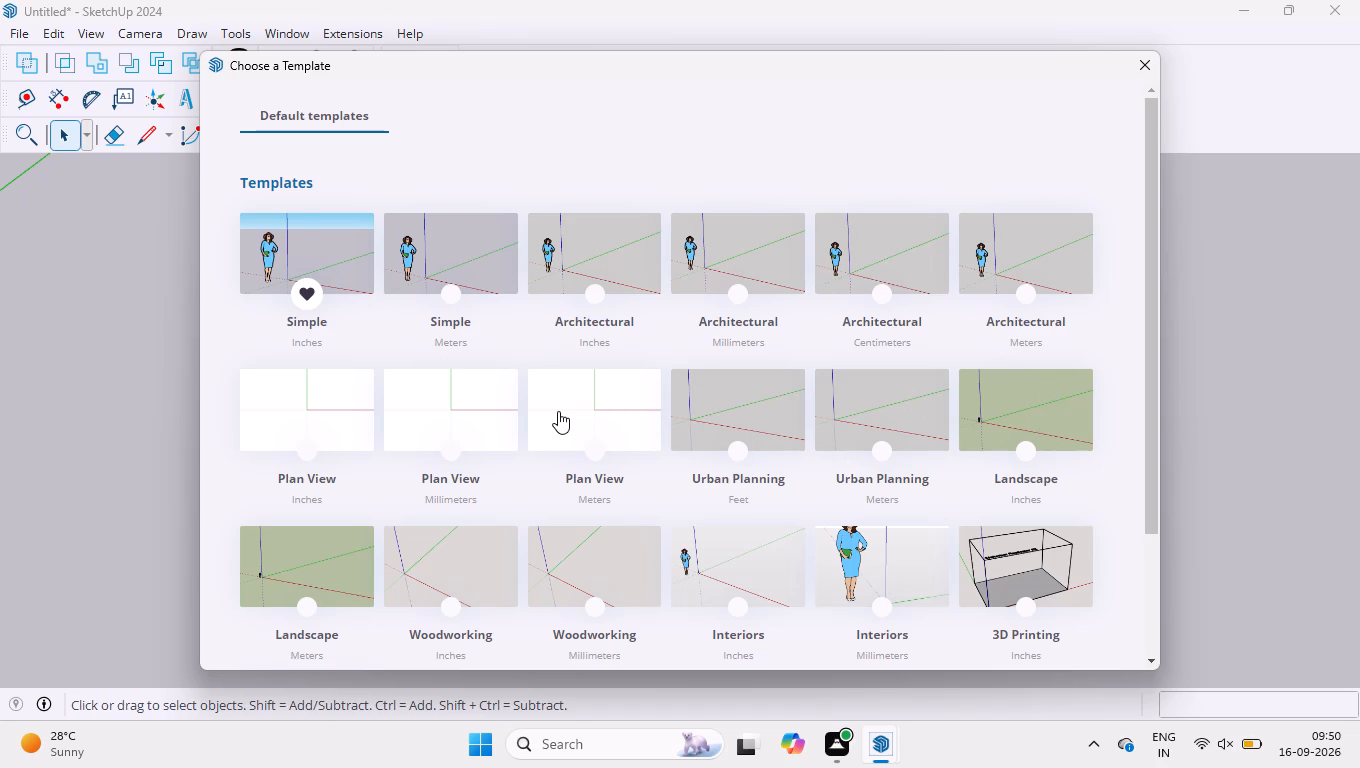
left_click(711, 240)
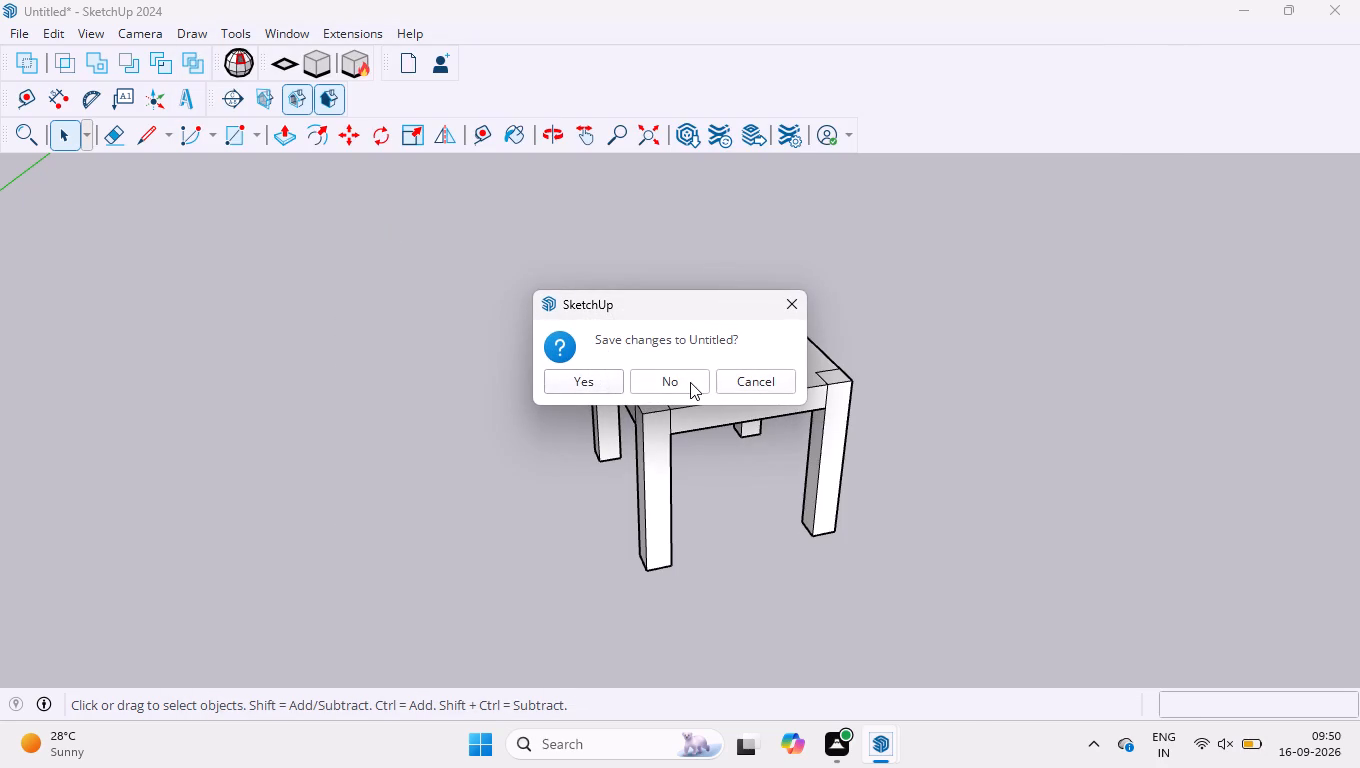
left_click(690, 382)
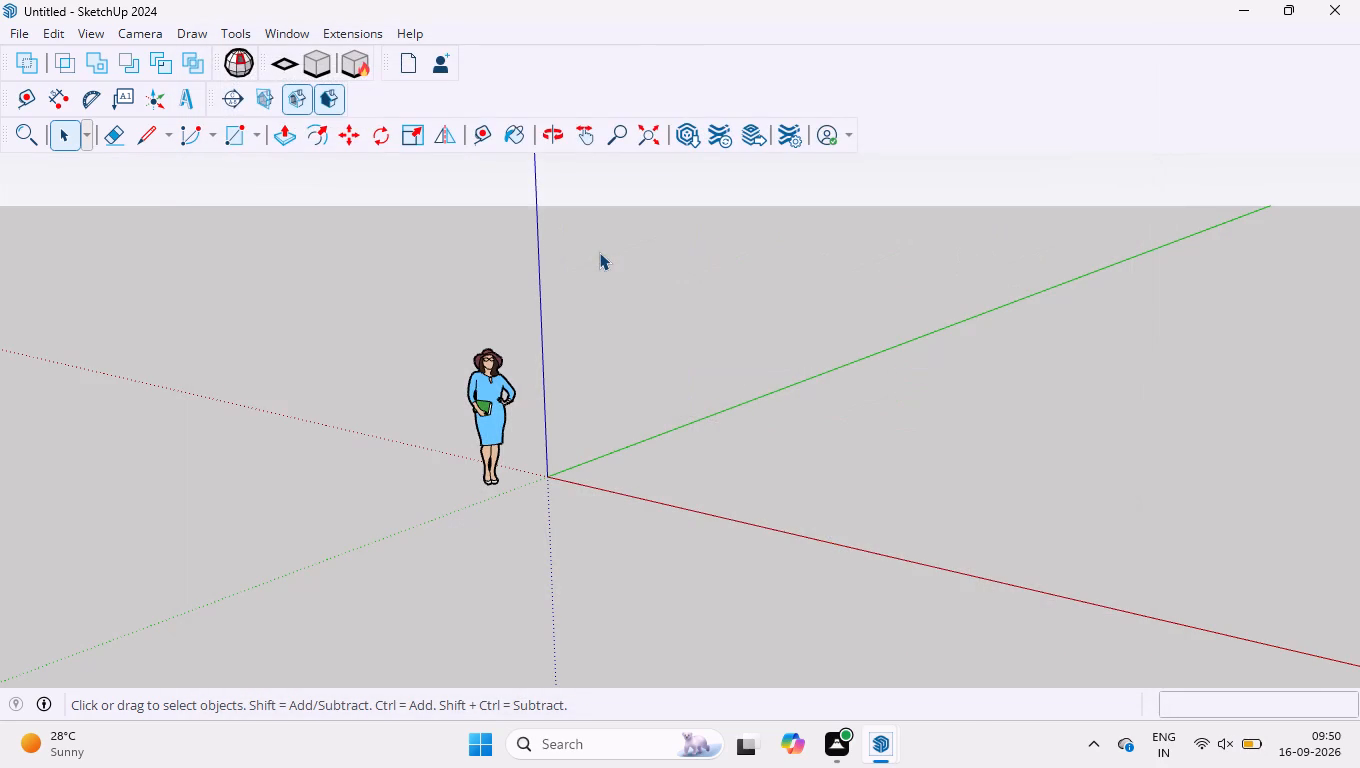
Delete the standing figure beside the origin.
left_click_drag(365, 240, 627, 606)
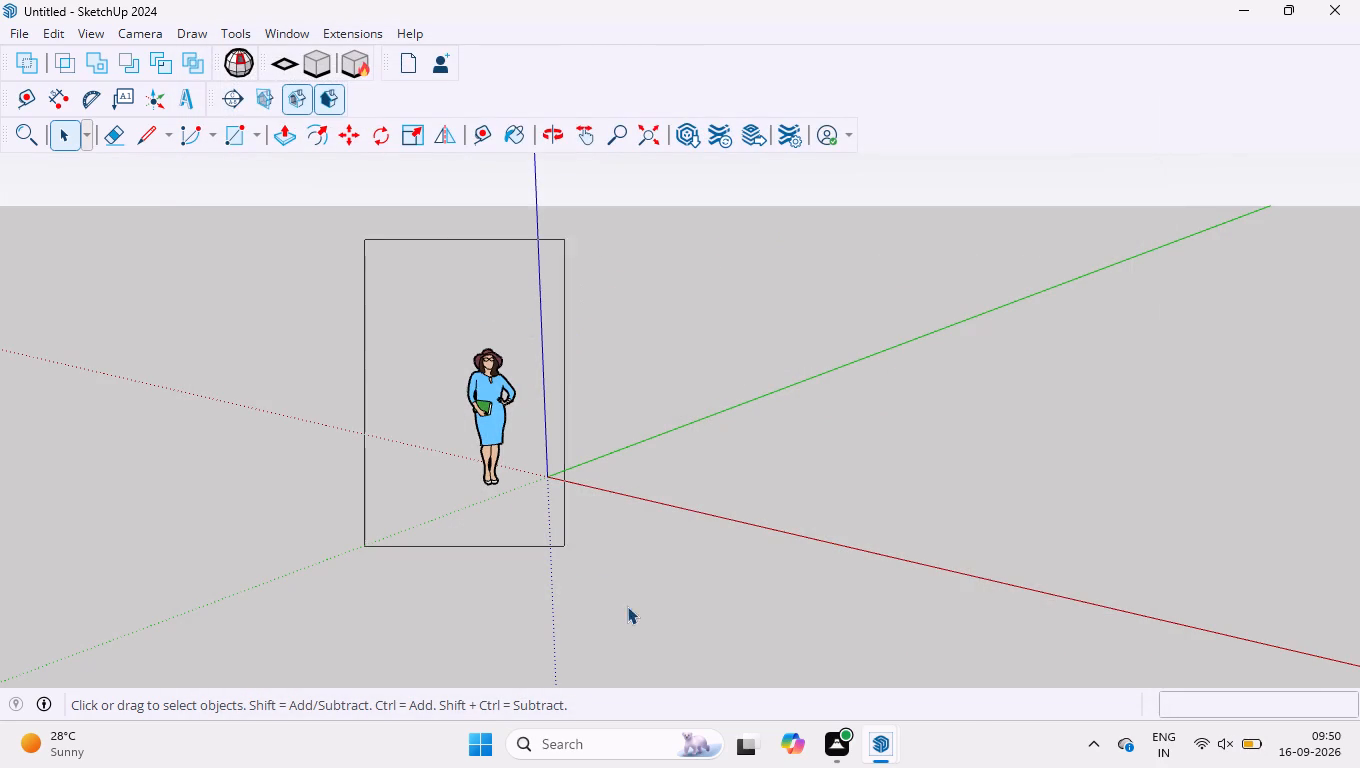
left_click_drag(627, 606, 642, 621)
key("Delete")
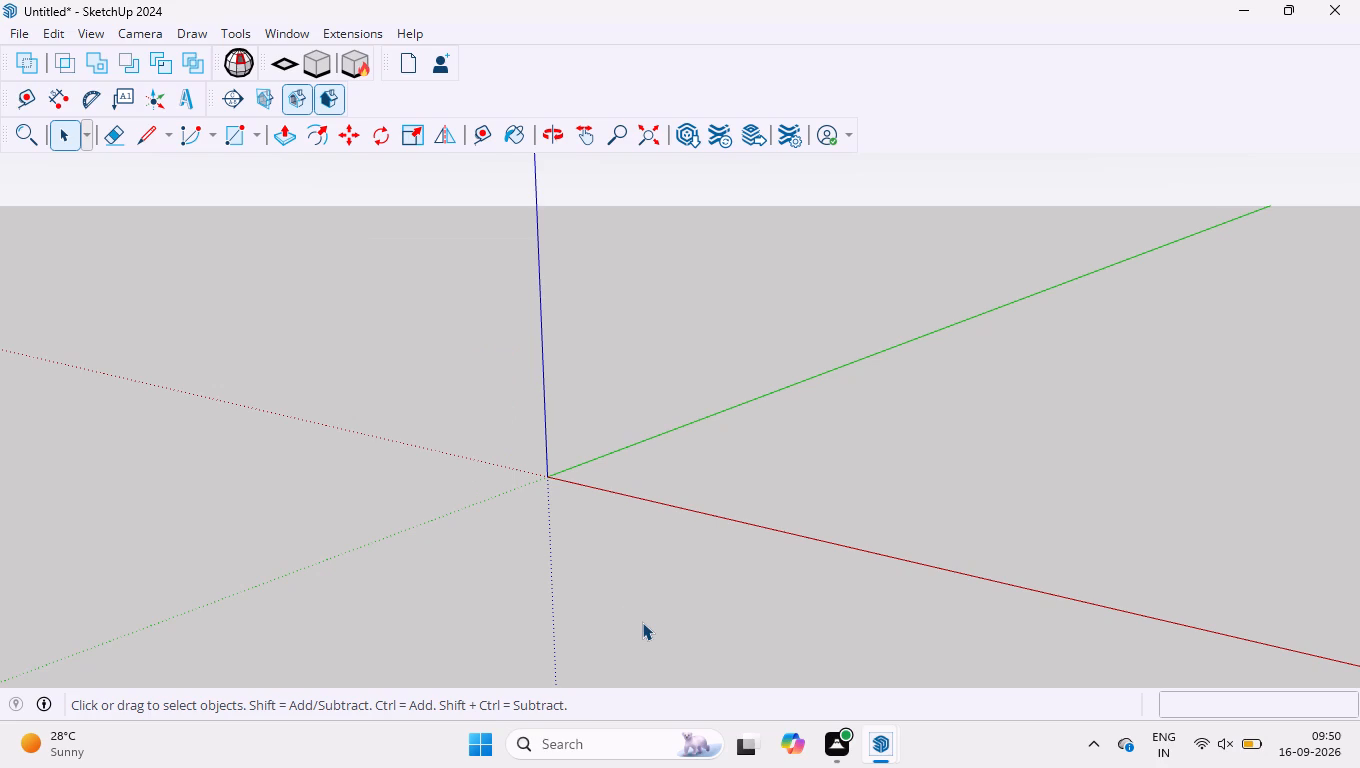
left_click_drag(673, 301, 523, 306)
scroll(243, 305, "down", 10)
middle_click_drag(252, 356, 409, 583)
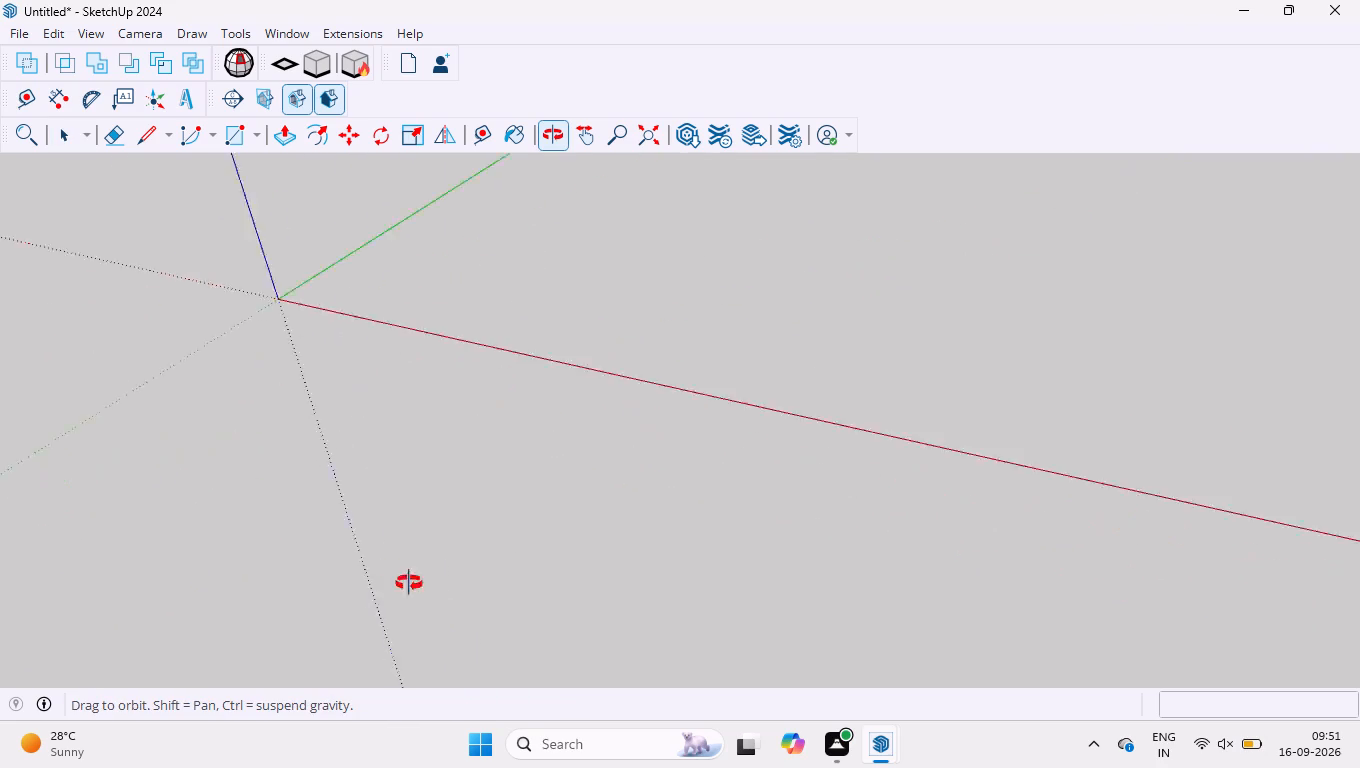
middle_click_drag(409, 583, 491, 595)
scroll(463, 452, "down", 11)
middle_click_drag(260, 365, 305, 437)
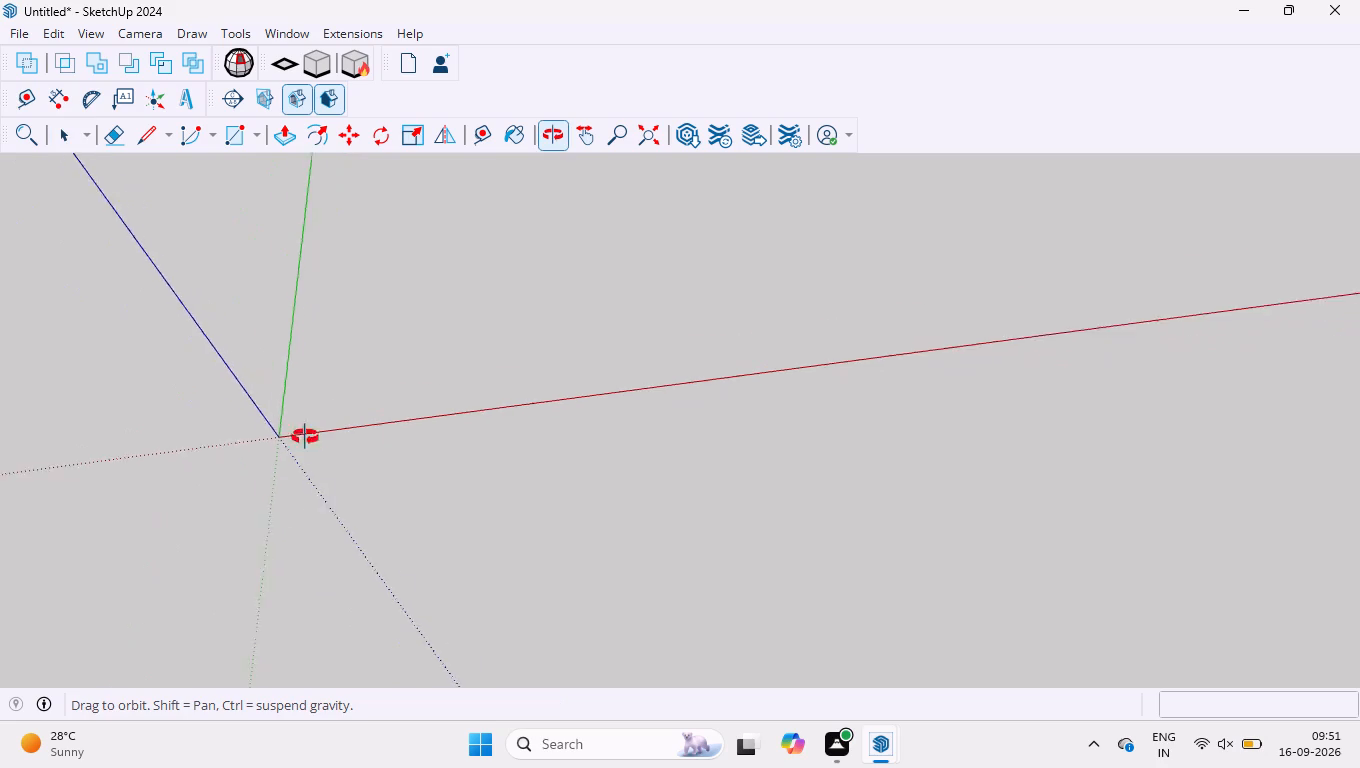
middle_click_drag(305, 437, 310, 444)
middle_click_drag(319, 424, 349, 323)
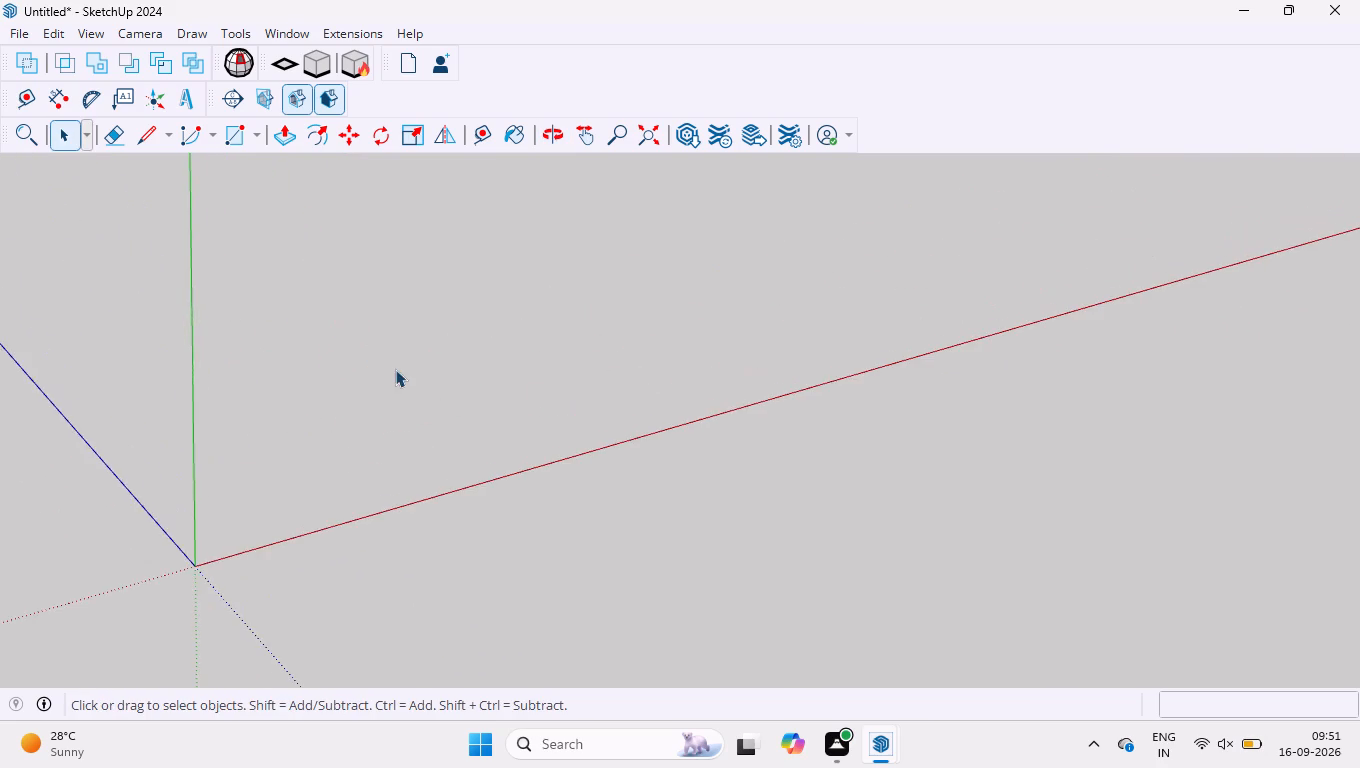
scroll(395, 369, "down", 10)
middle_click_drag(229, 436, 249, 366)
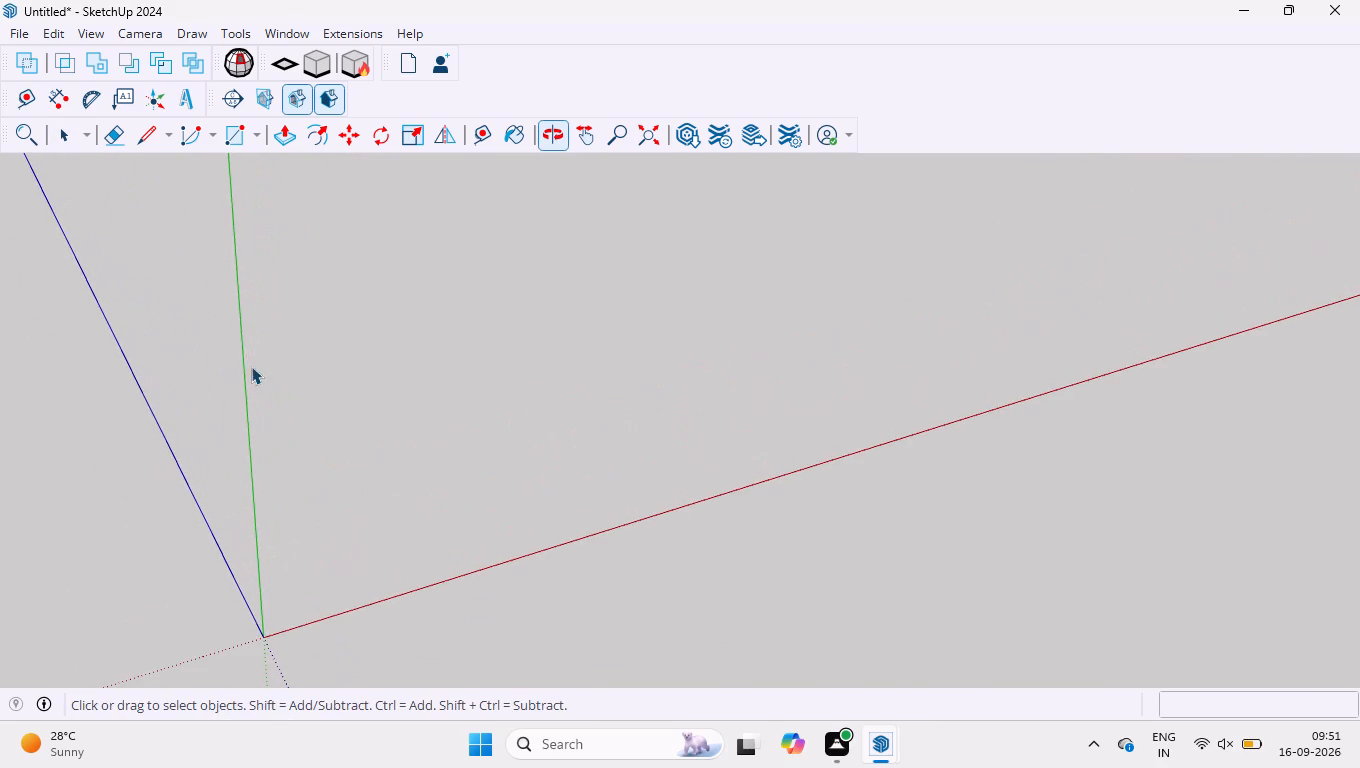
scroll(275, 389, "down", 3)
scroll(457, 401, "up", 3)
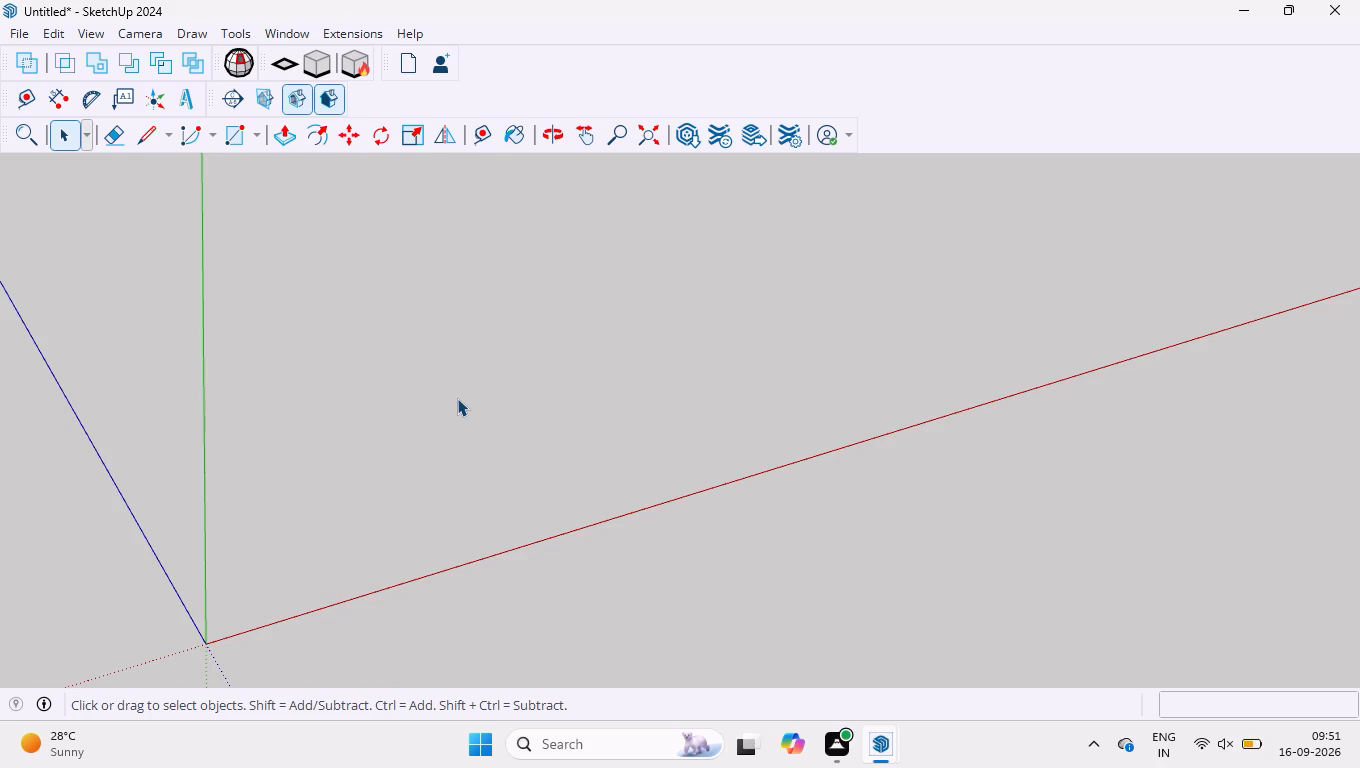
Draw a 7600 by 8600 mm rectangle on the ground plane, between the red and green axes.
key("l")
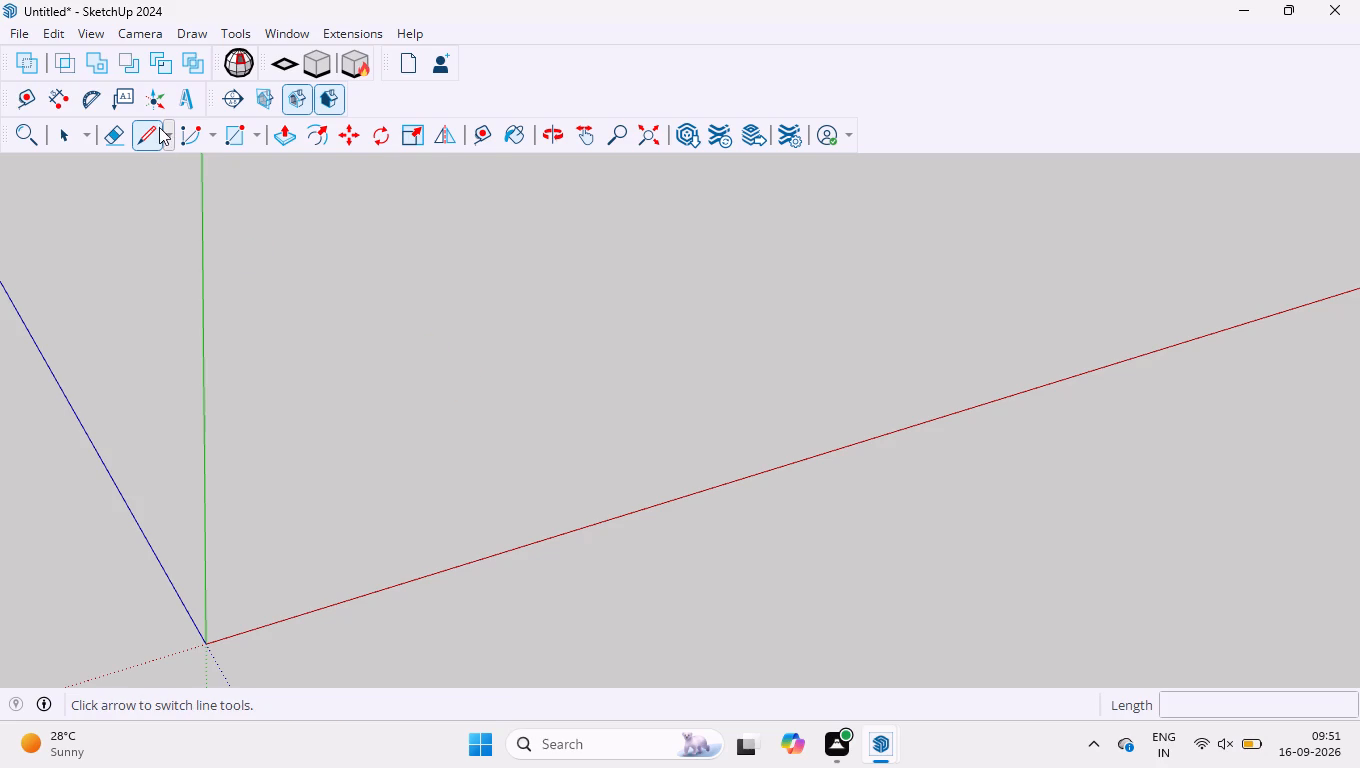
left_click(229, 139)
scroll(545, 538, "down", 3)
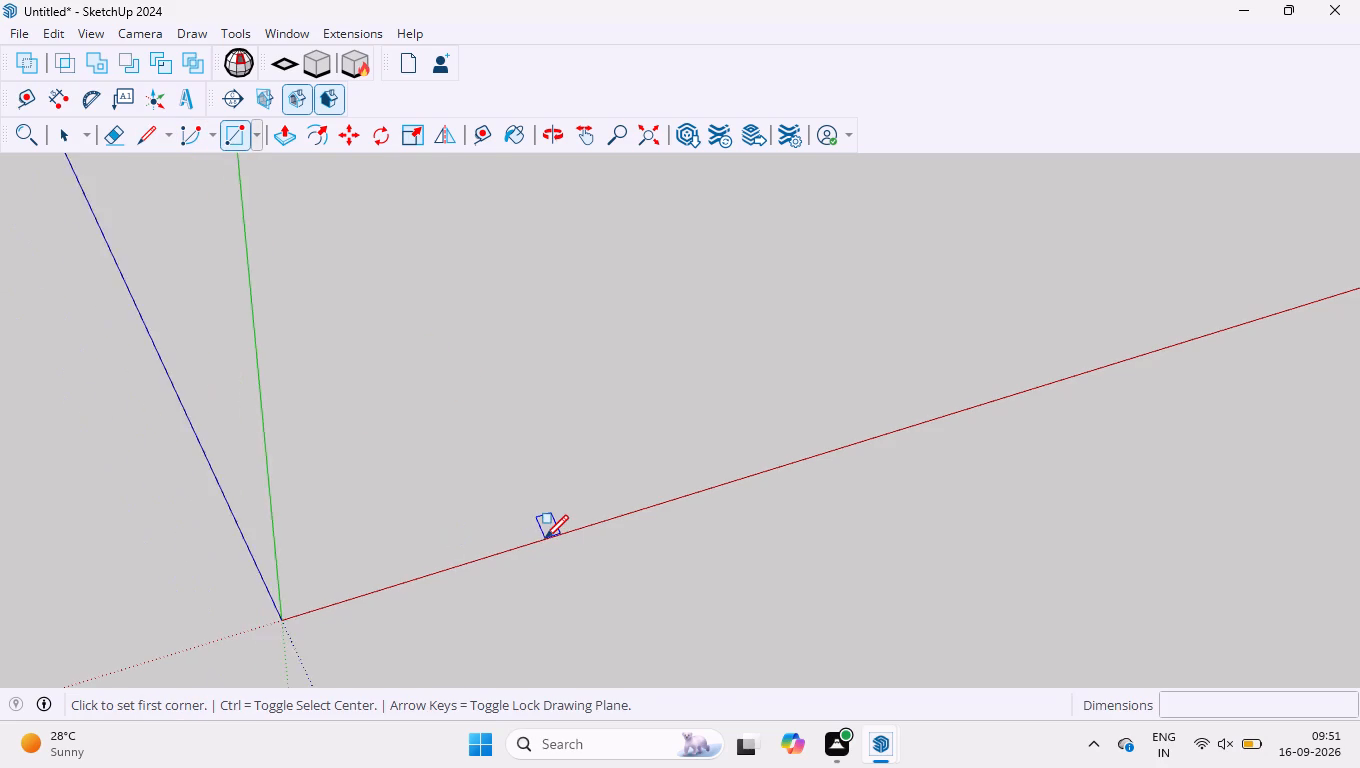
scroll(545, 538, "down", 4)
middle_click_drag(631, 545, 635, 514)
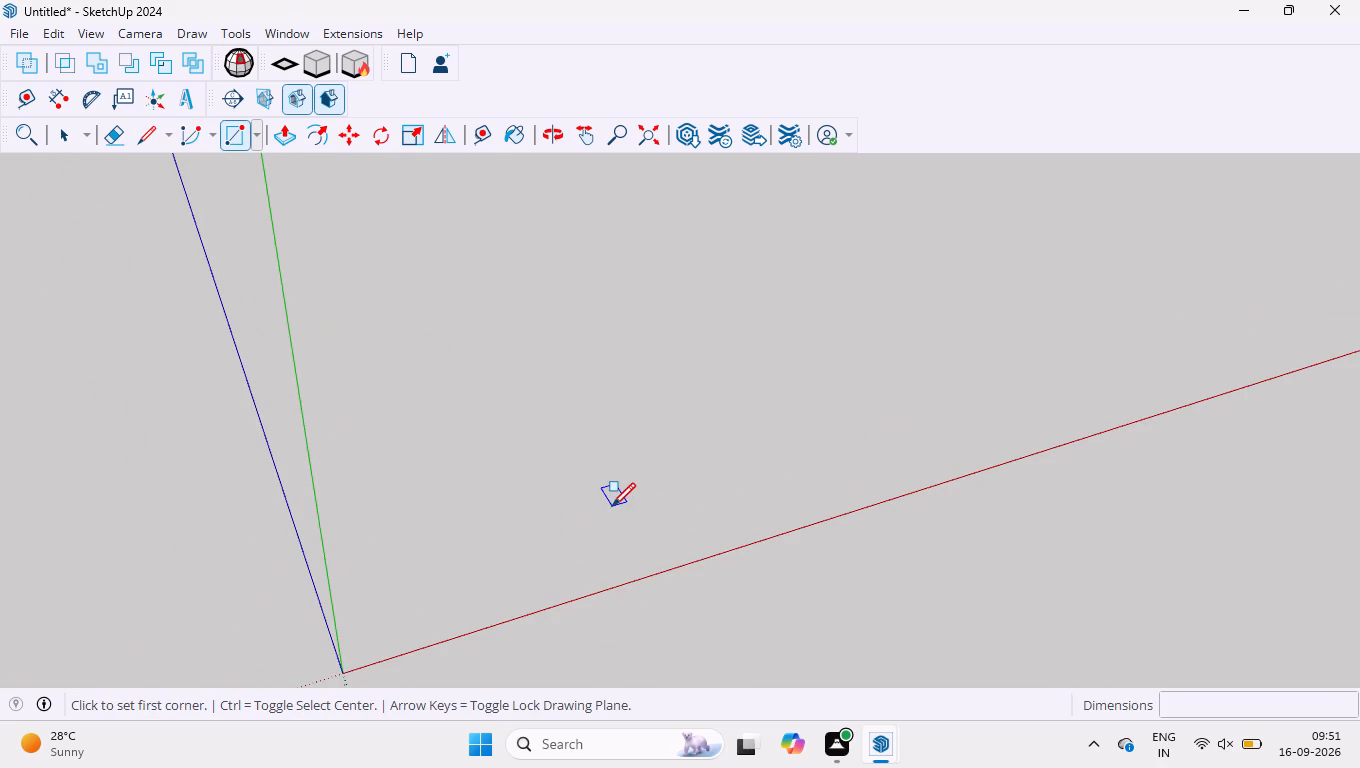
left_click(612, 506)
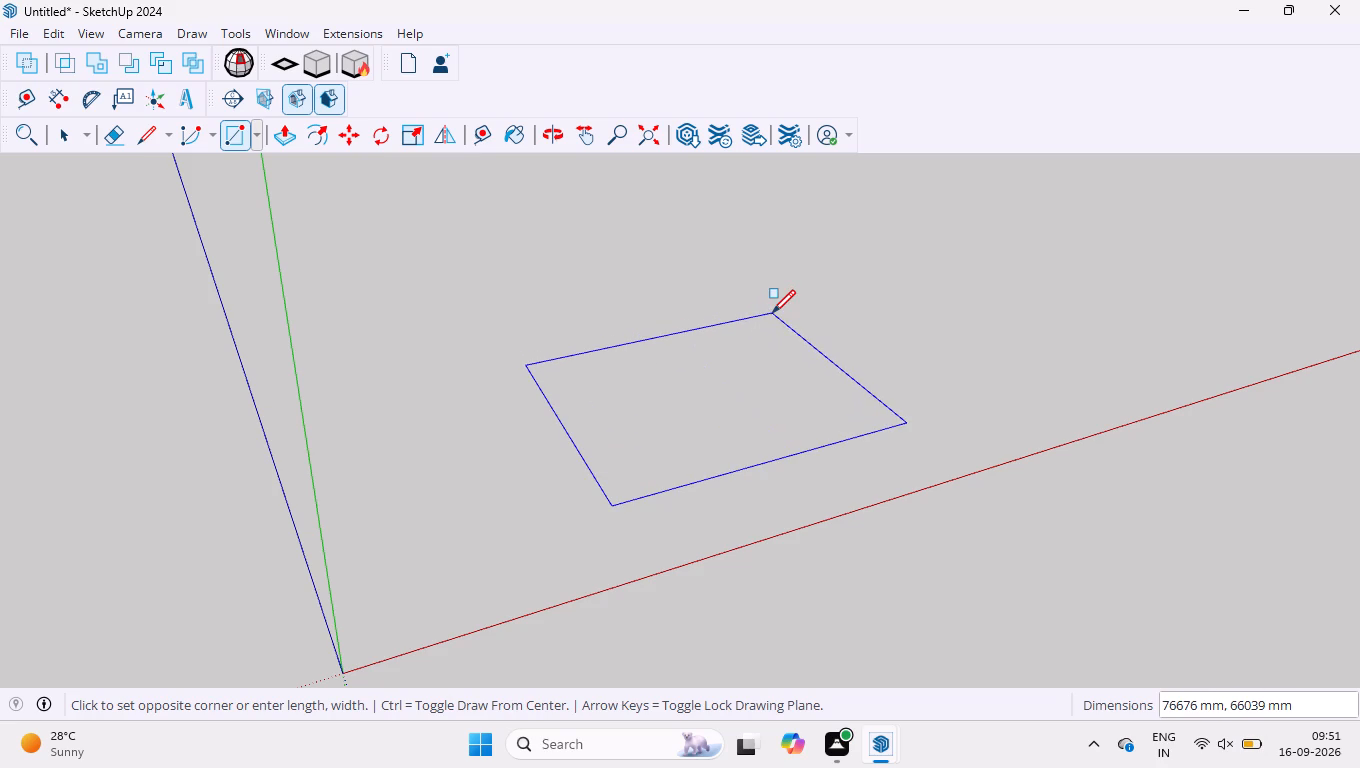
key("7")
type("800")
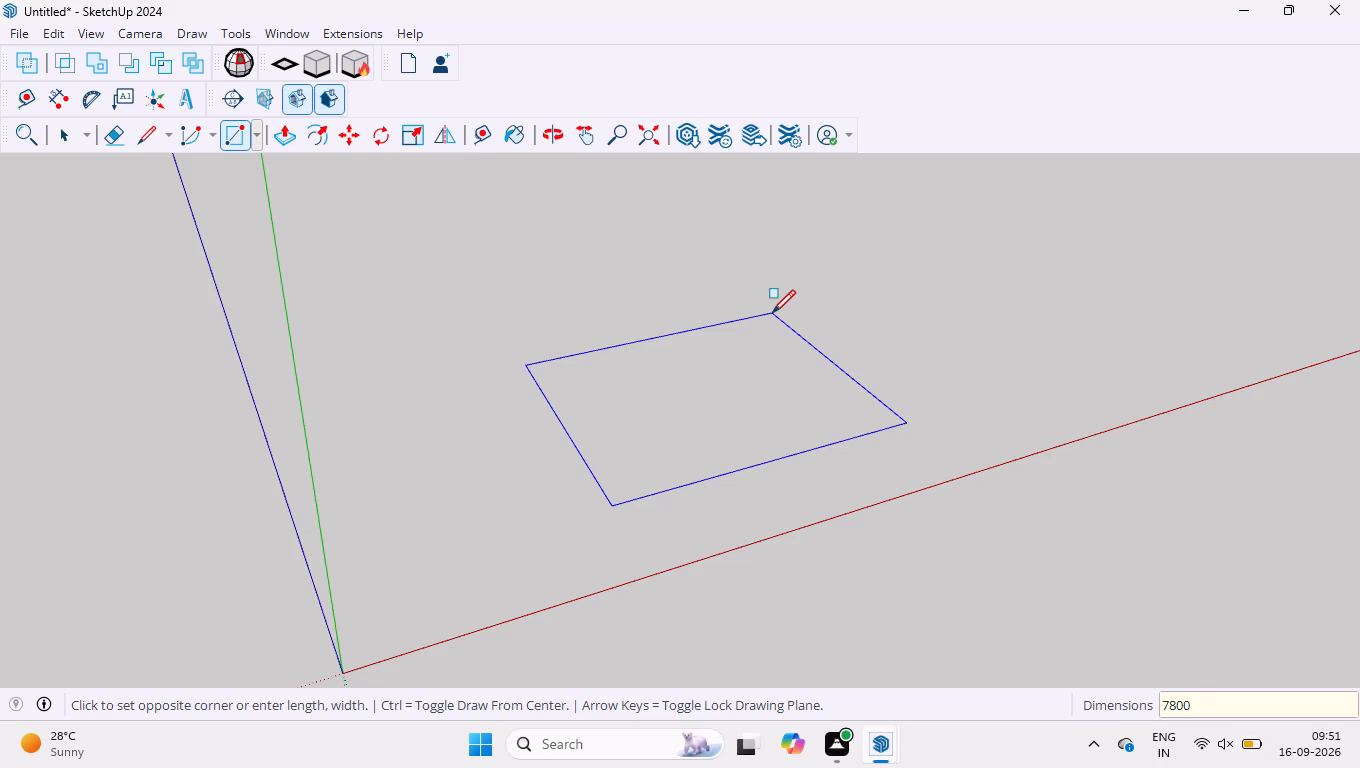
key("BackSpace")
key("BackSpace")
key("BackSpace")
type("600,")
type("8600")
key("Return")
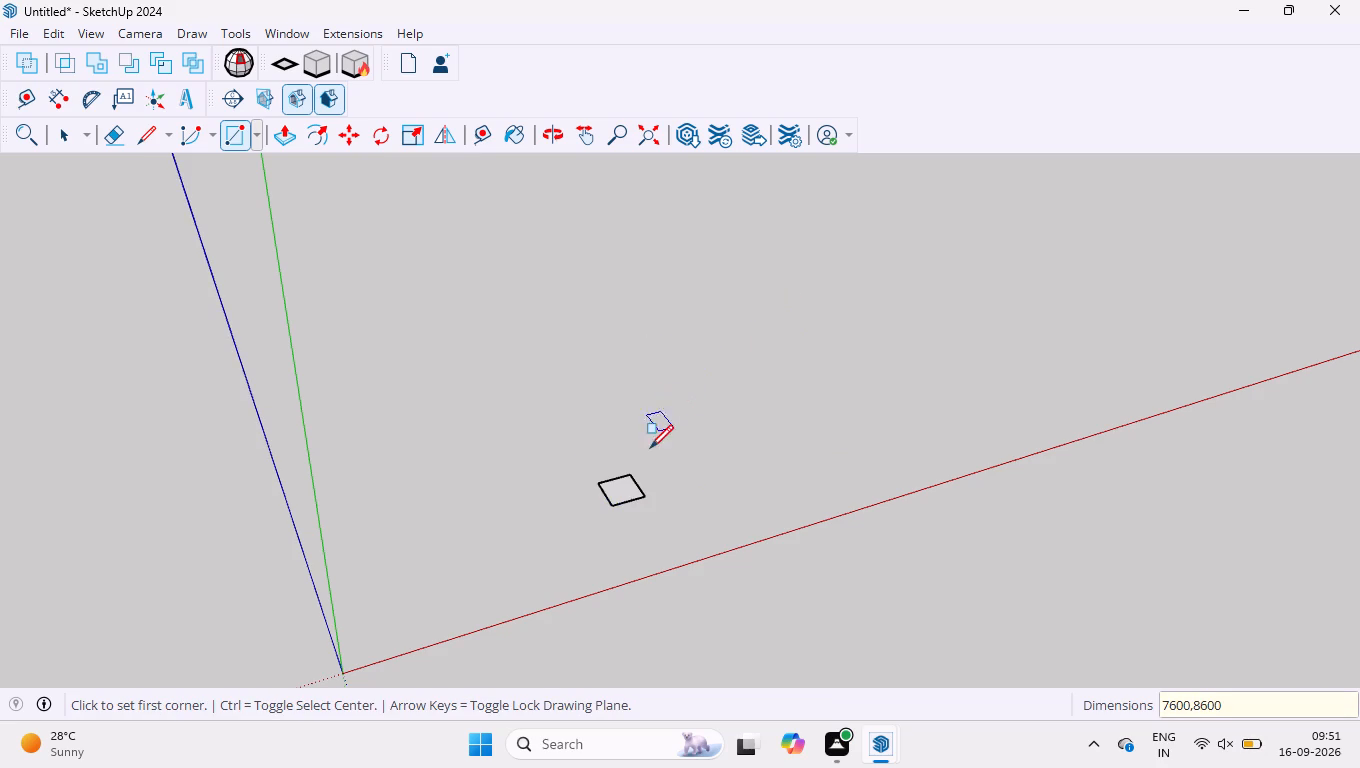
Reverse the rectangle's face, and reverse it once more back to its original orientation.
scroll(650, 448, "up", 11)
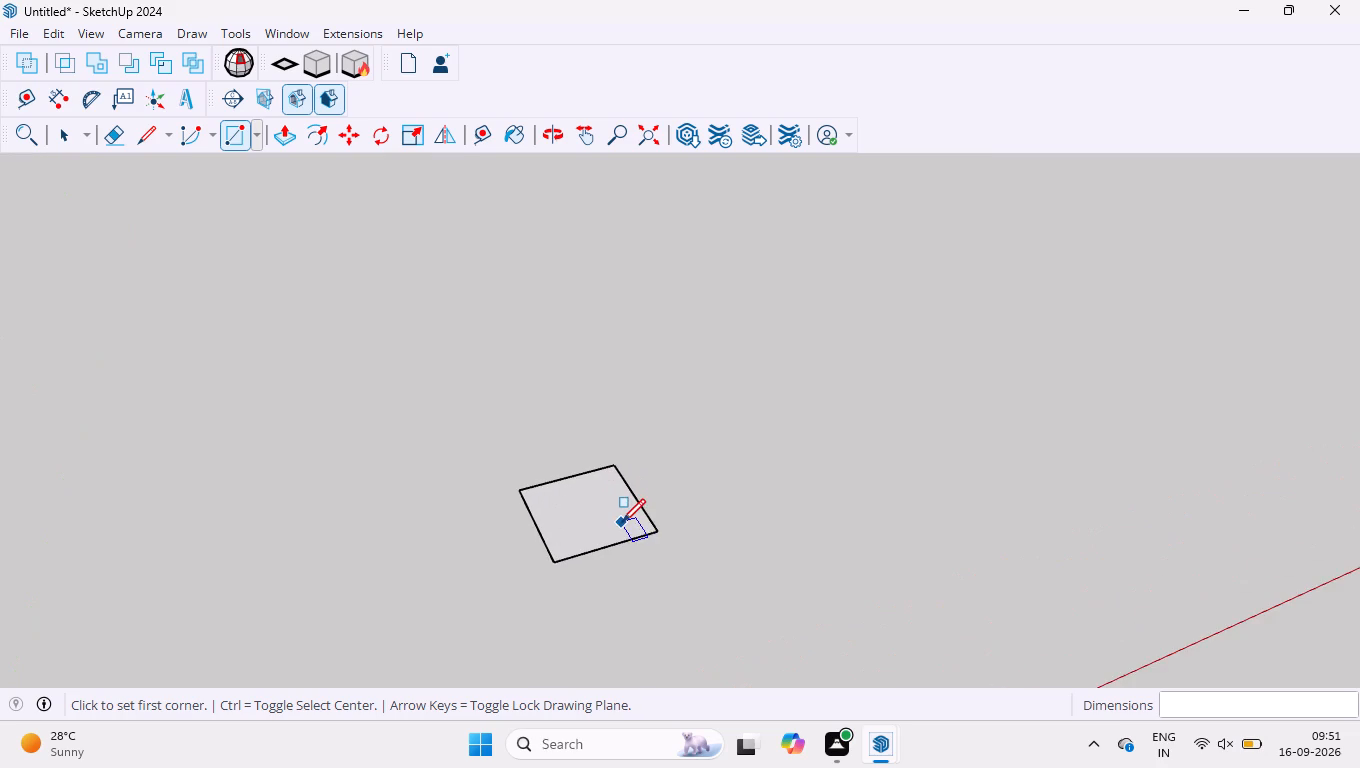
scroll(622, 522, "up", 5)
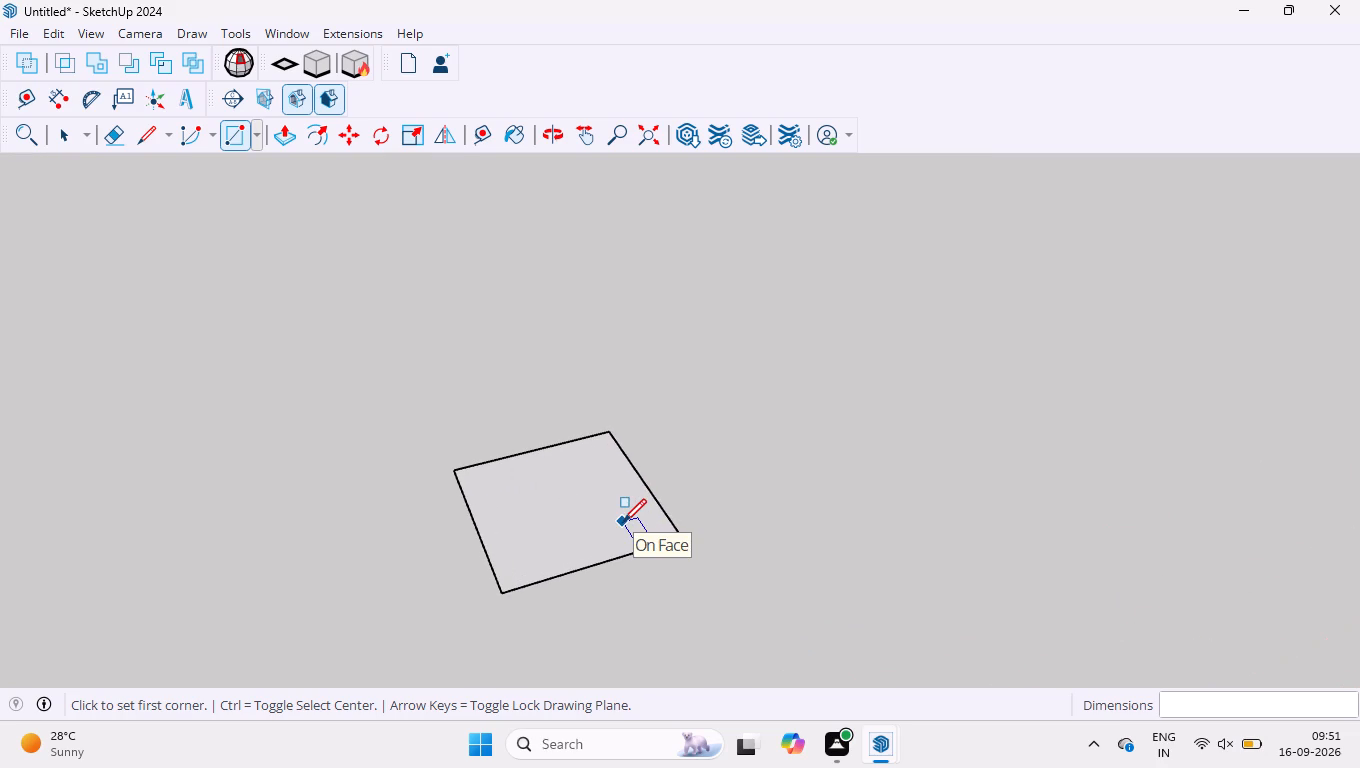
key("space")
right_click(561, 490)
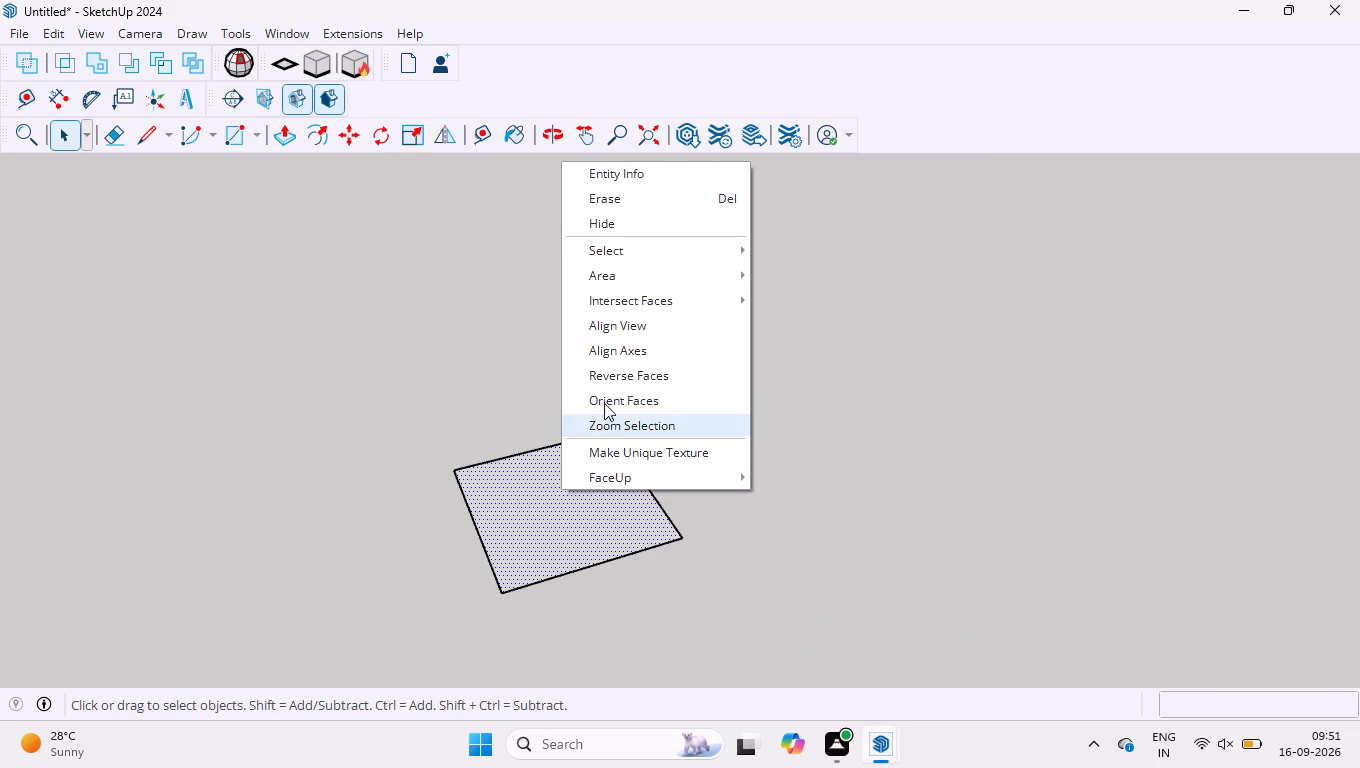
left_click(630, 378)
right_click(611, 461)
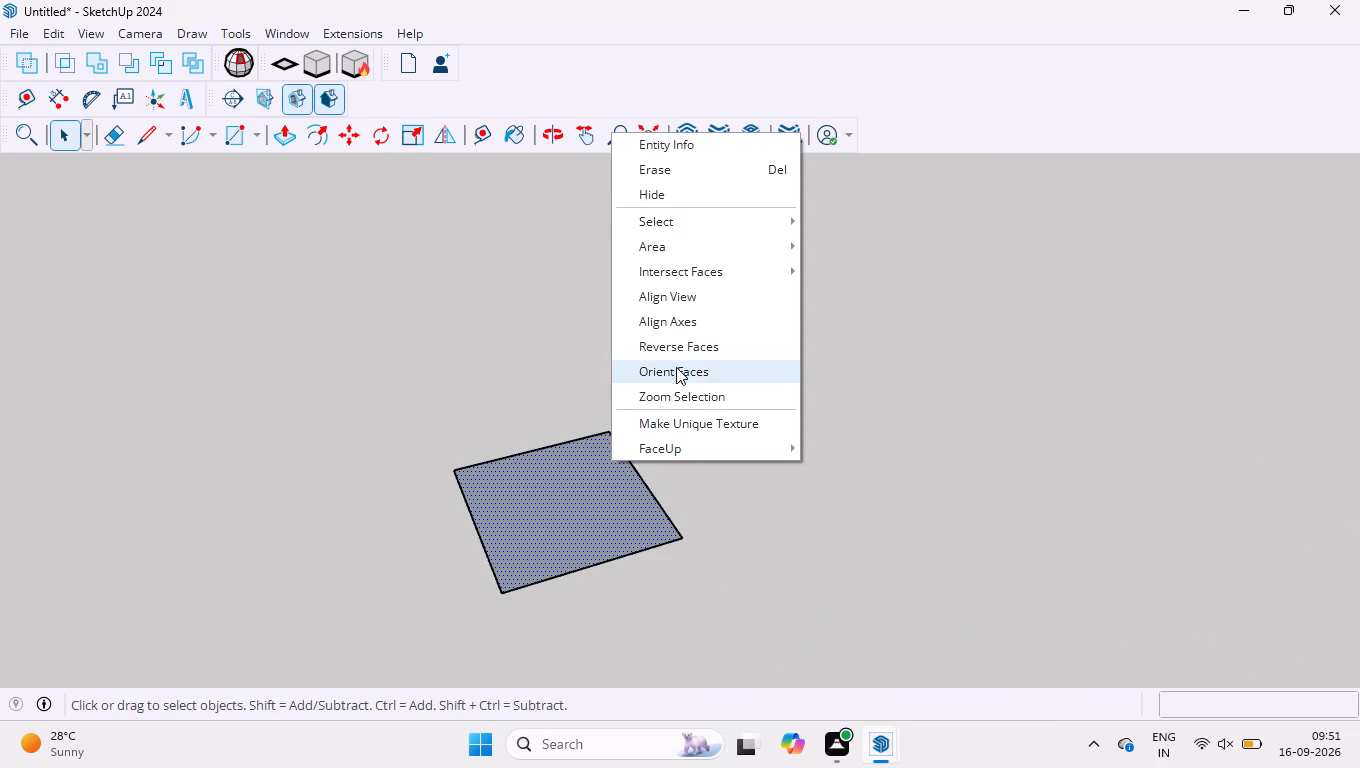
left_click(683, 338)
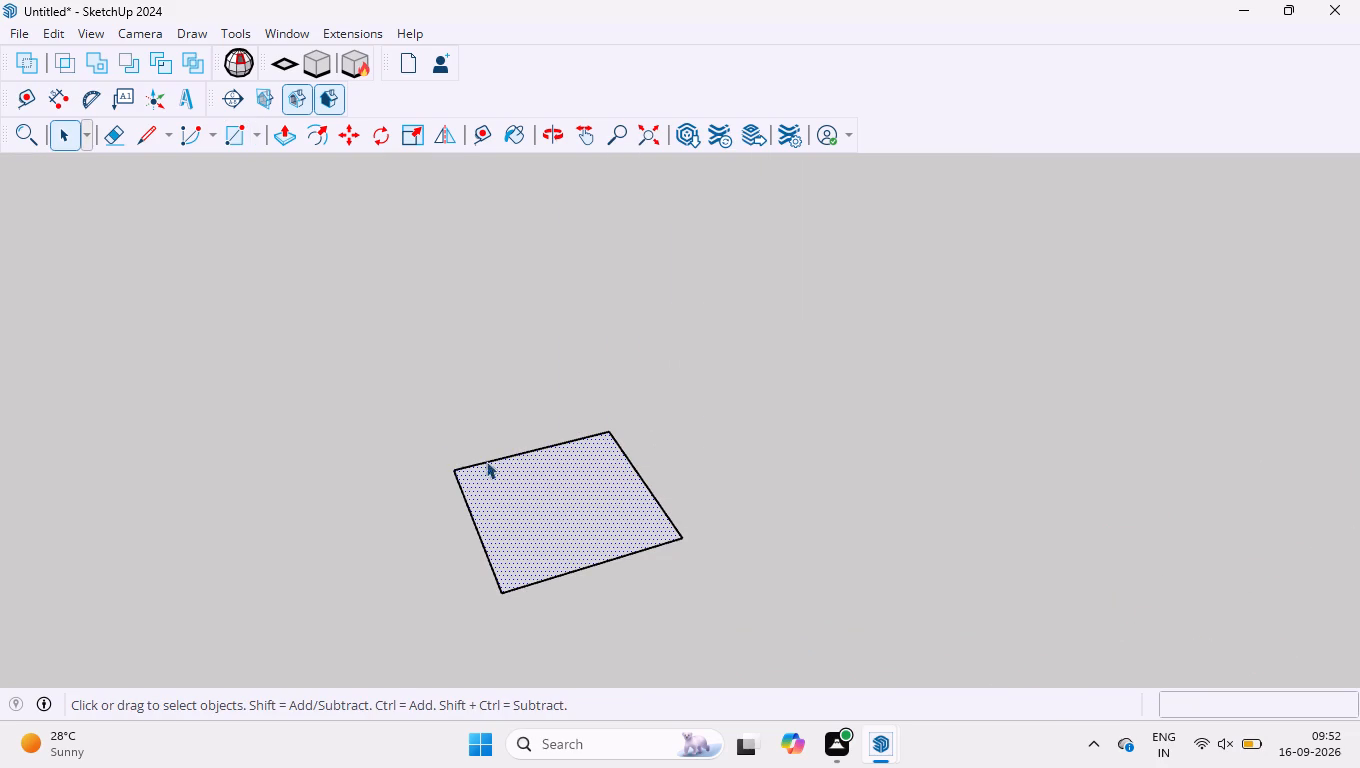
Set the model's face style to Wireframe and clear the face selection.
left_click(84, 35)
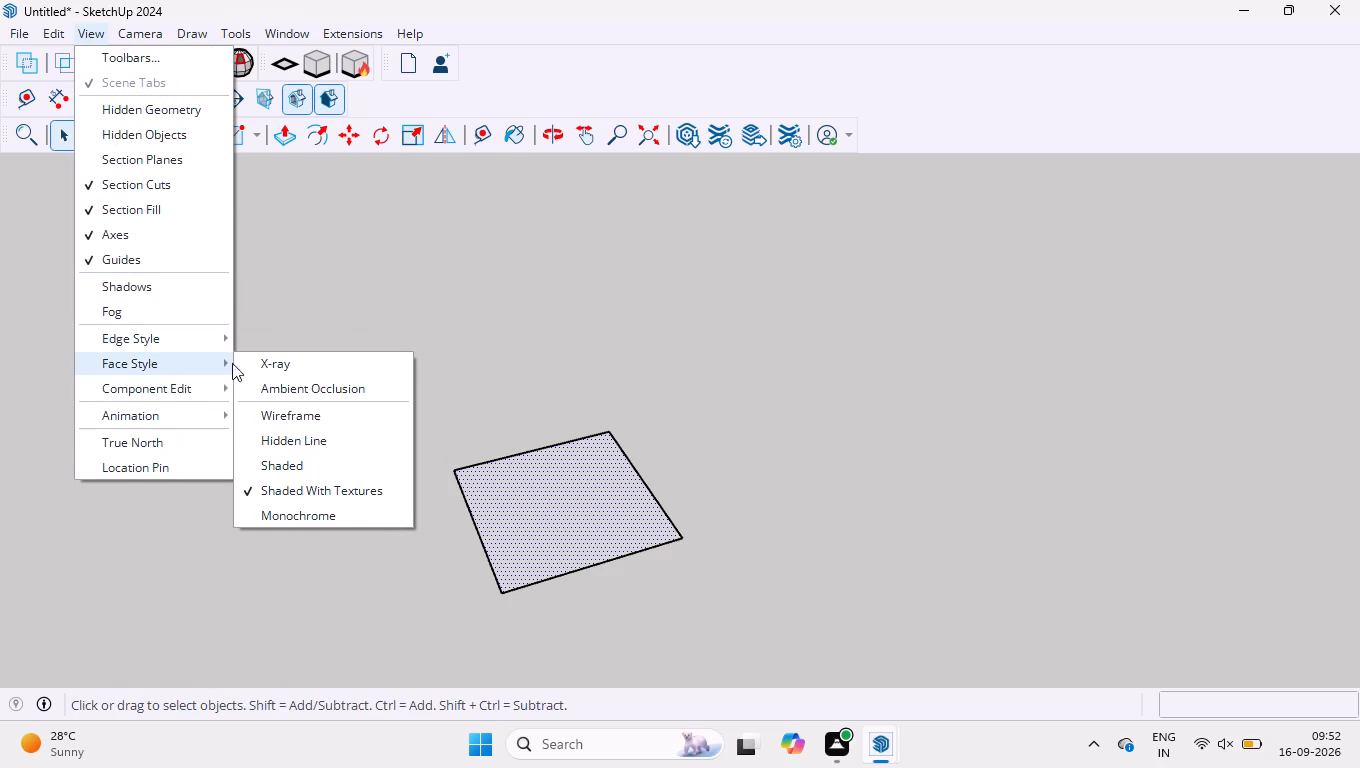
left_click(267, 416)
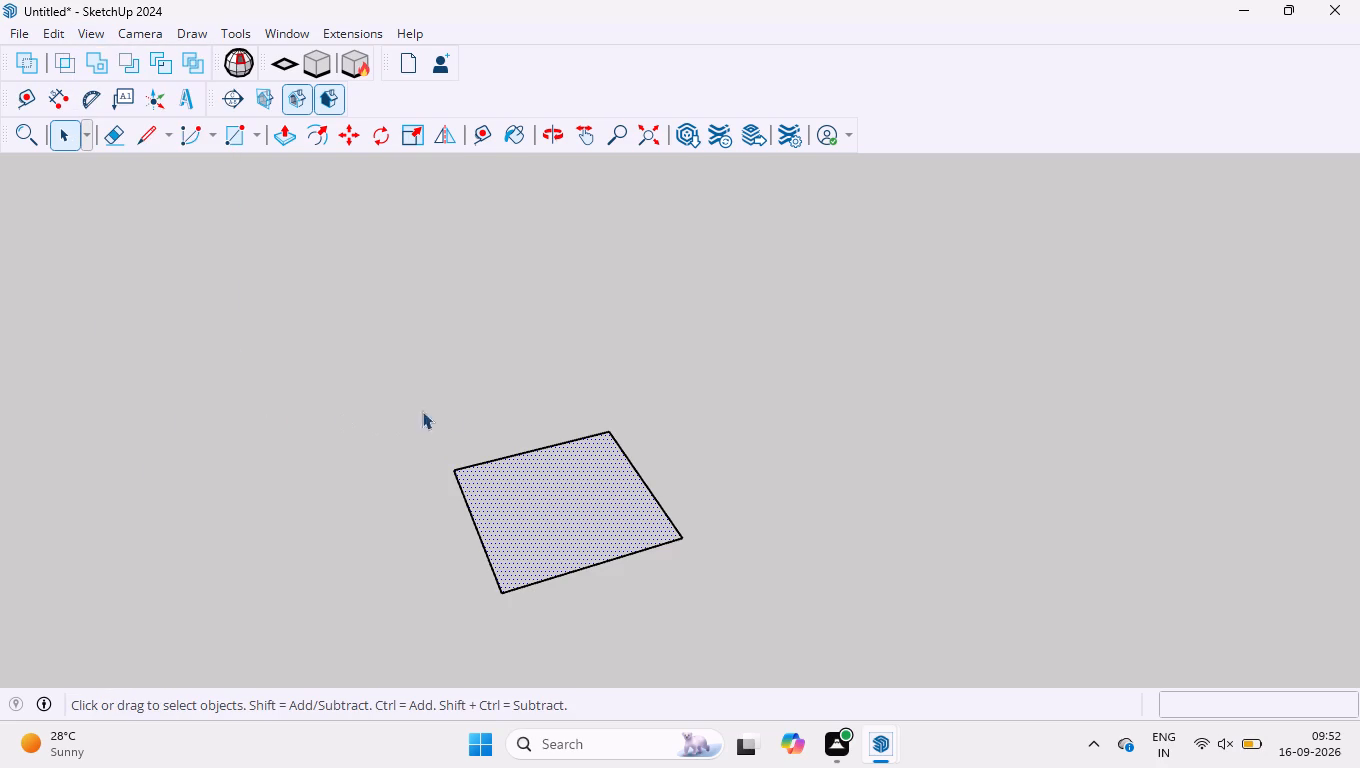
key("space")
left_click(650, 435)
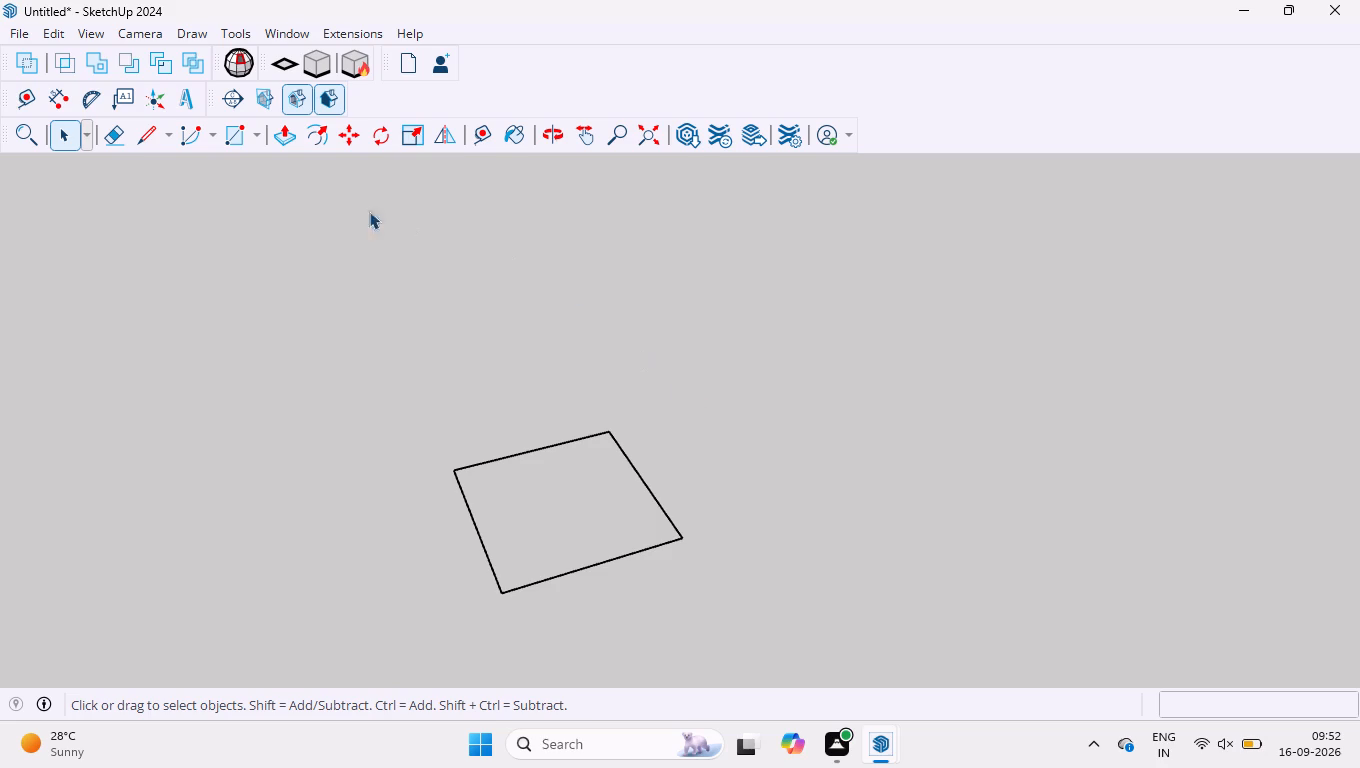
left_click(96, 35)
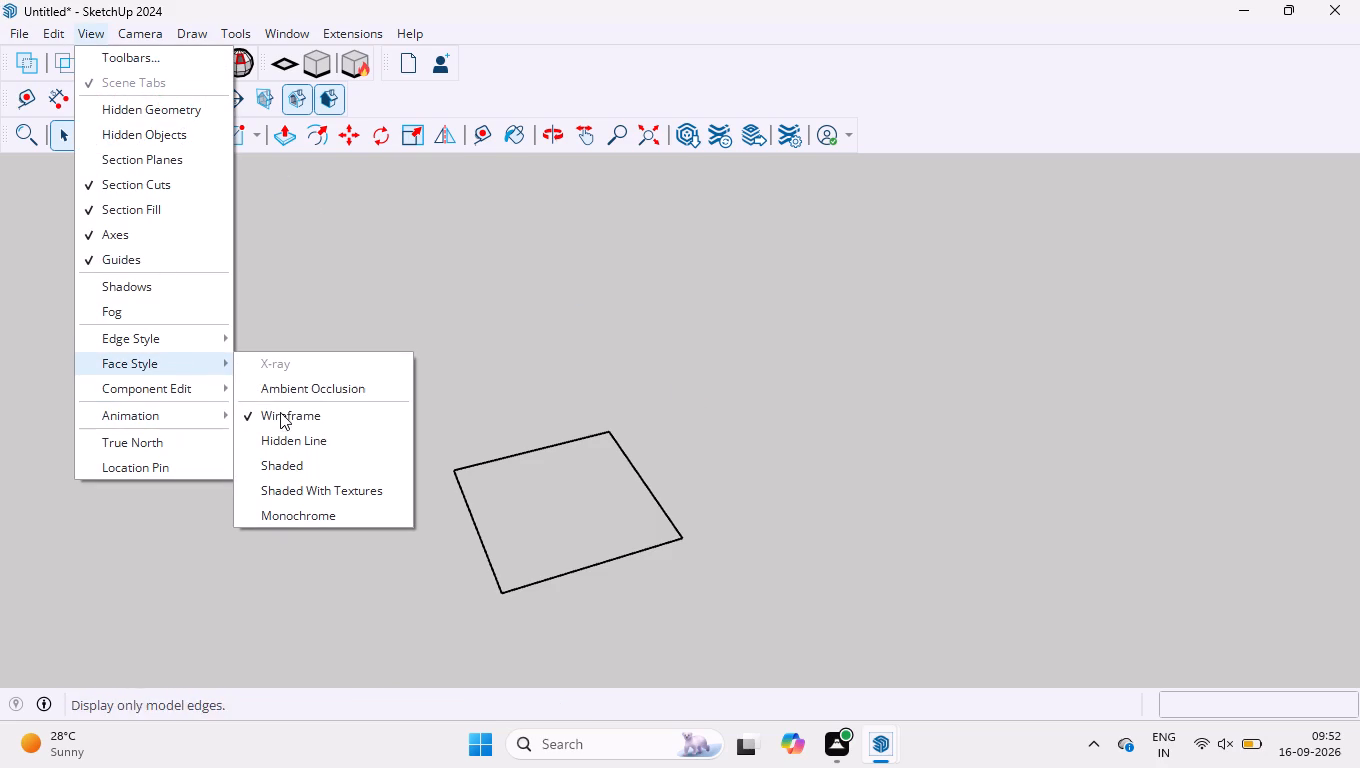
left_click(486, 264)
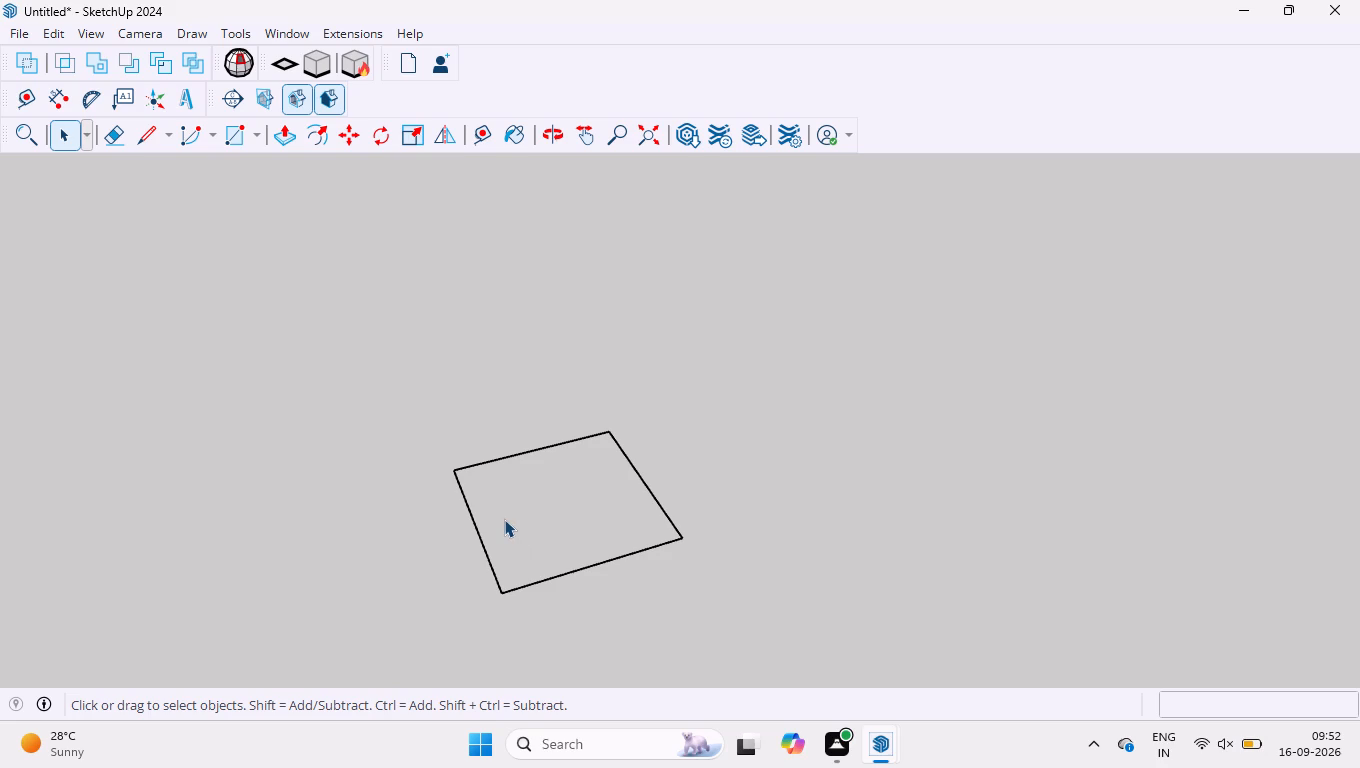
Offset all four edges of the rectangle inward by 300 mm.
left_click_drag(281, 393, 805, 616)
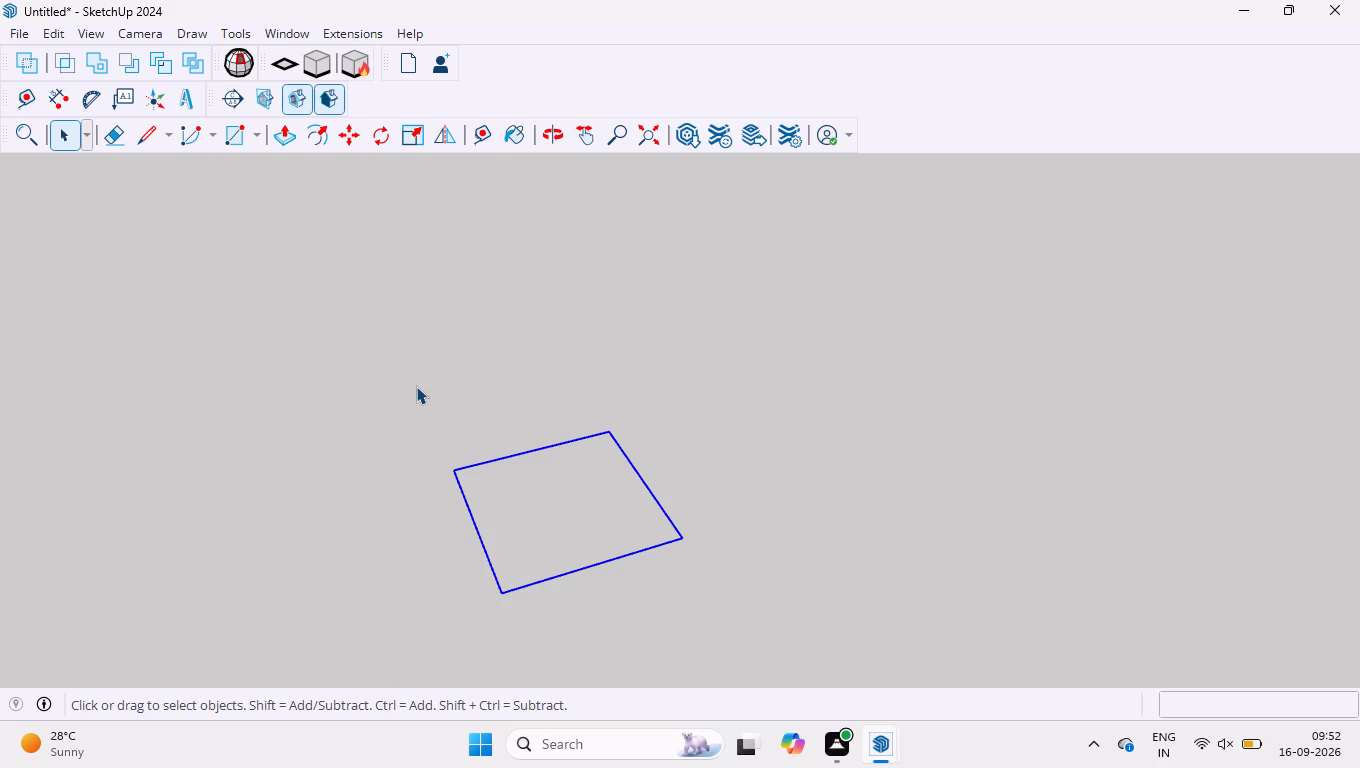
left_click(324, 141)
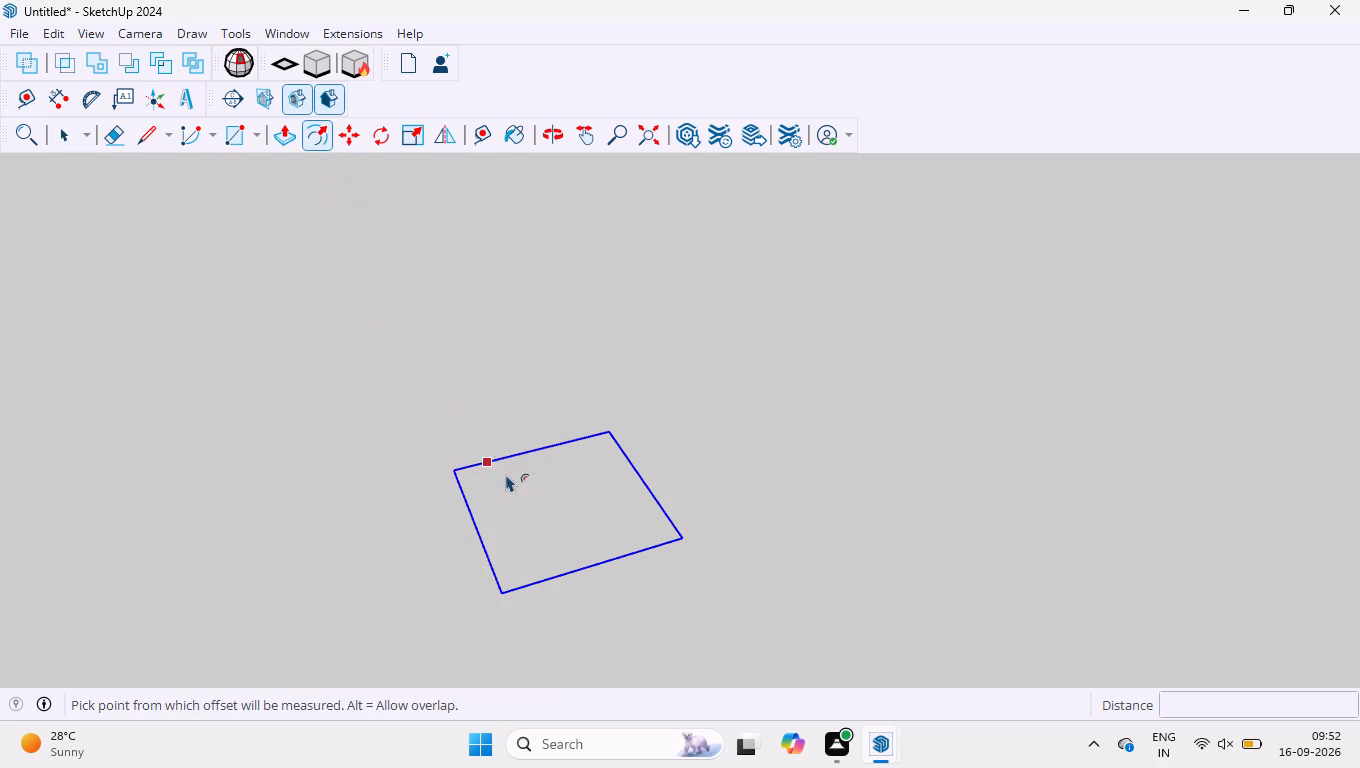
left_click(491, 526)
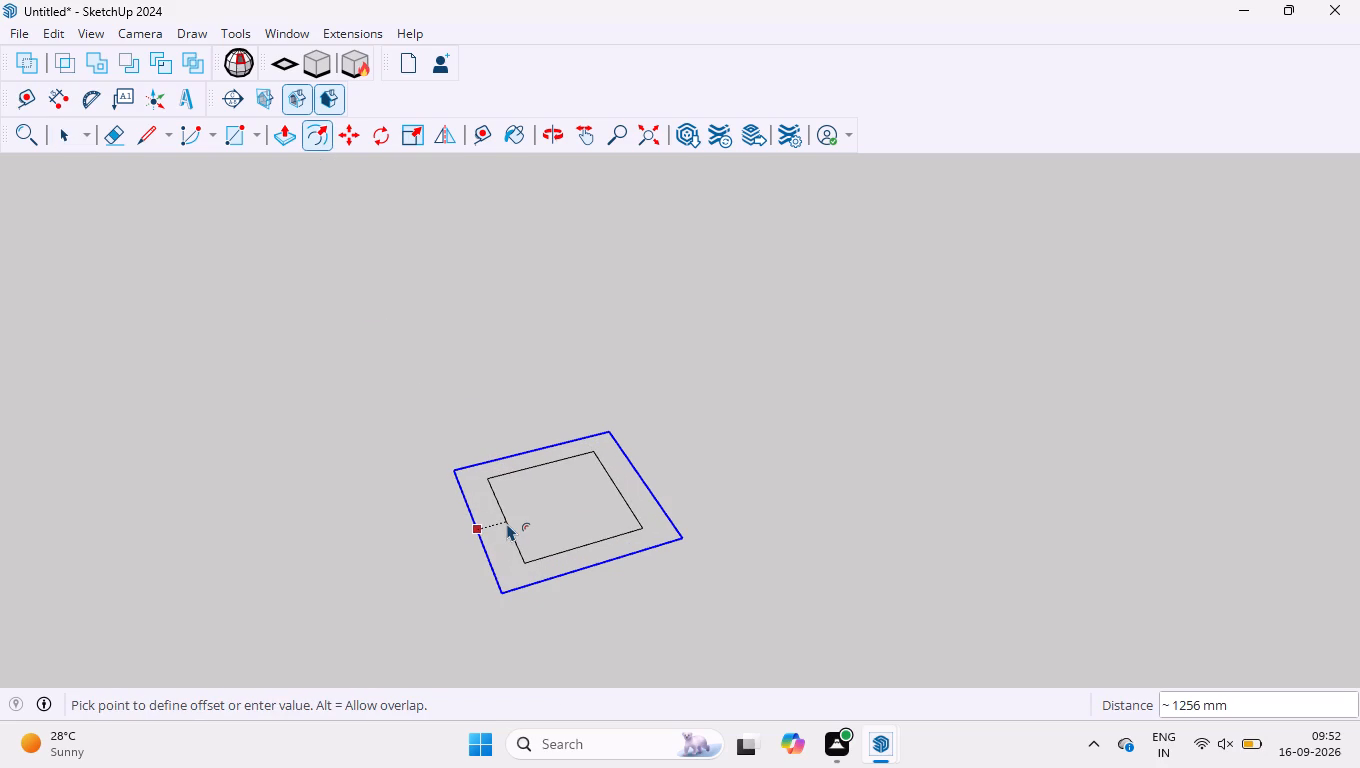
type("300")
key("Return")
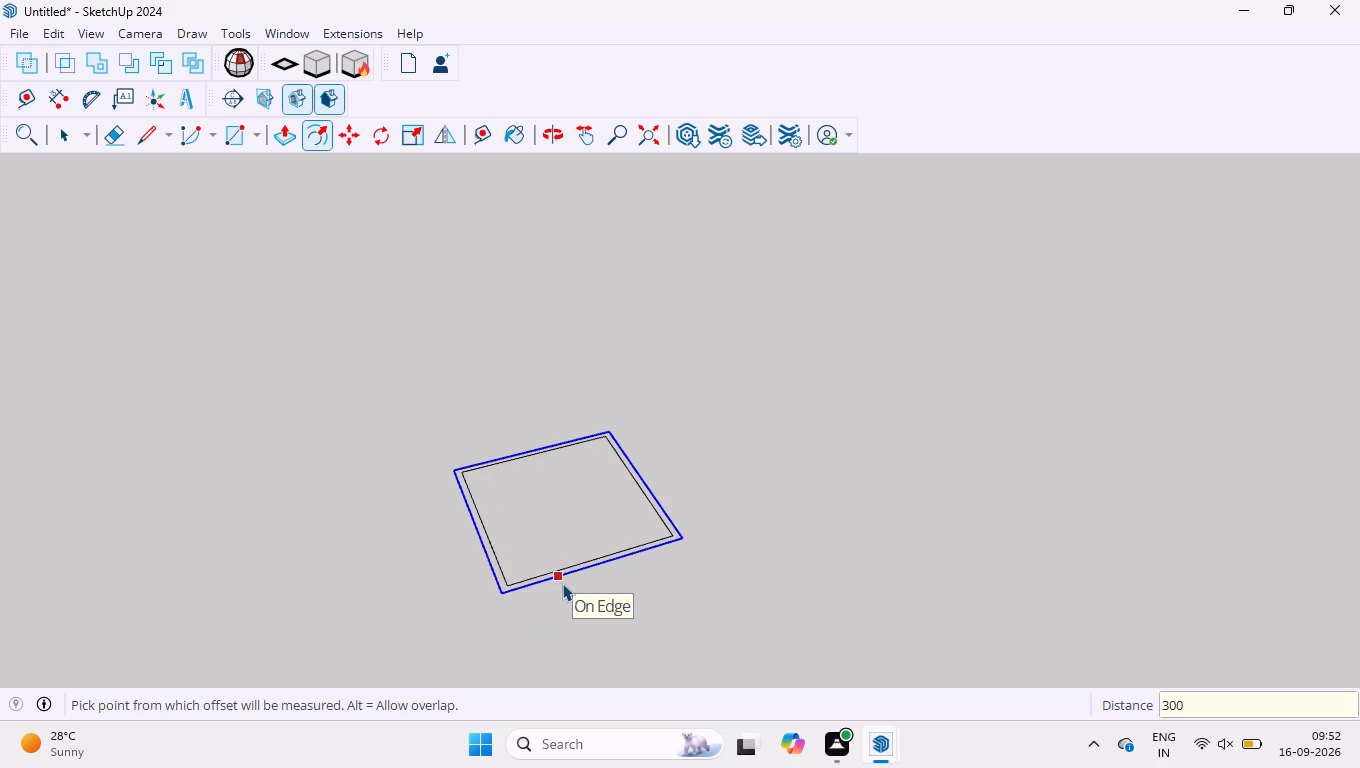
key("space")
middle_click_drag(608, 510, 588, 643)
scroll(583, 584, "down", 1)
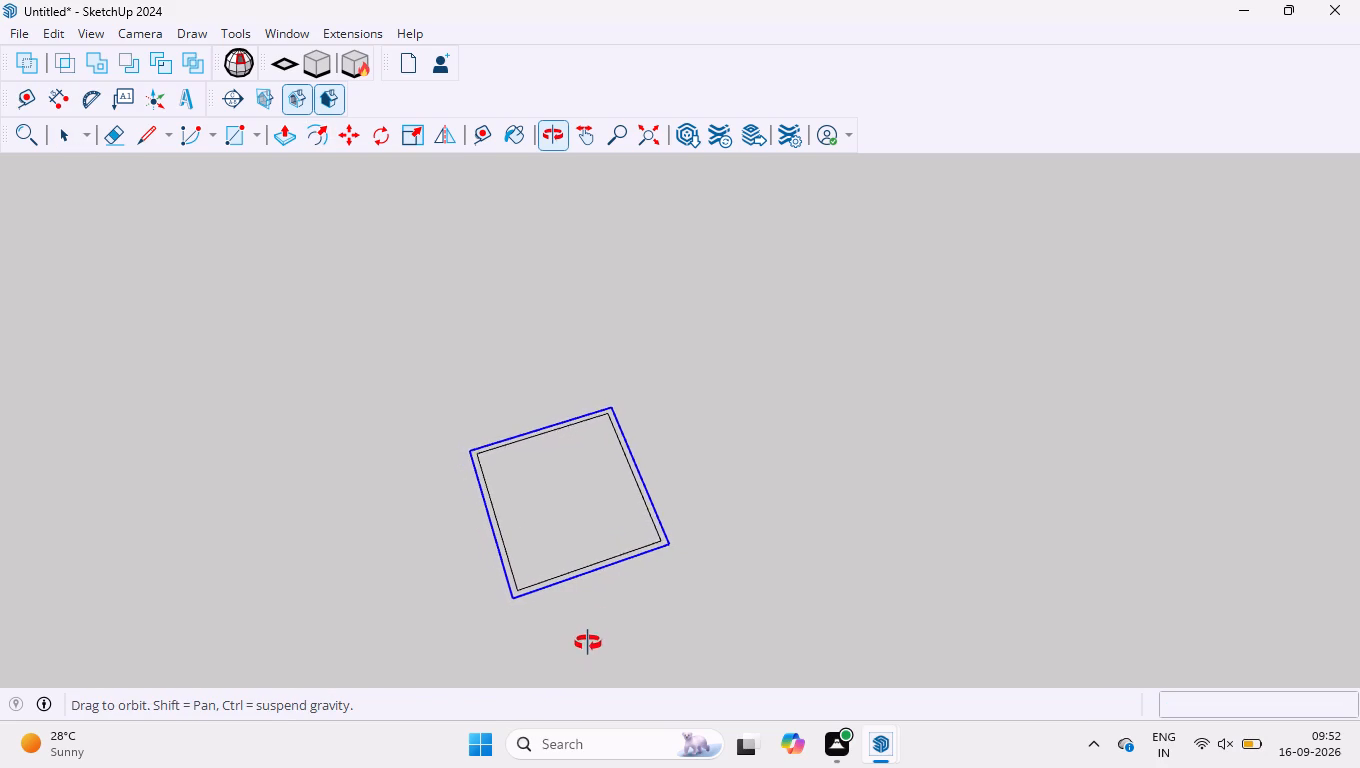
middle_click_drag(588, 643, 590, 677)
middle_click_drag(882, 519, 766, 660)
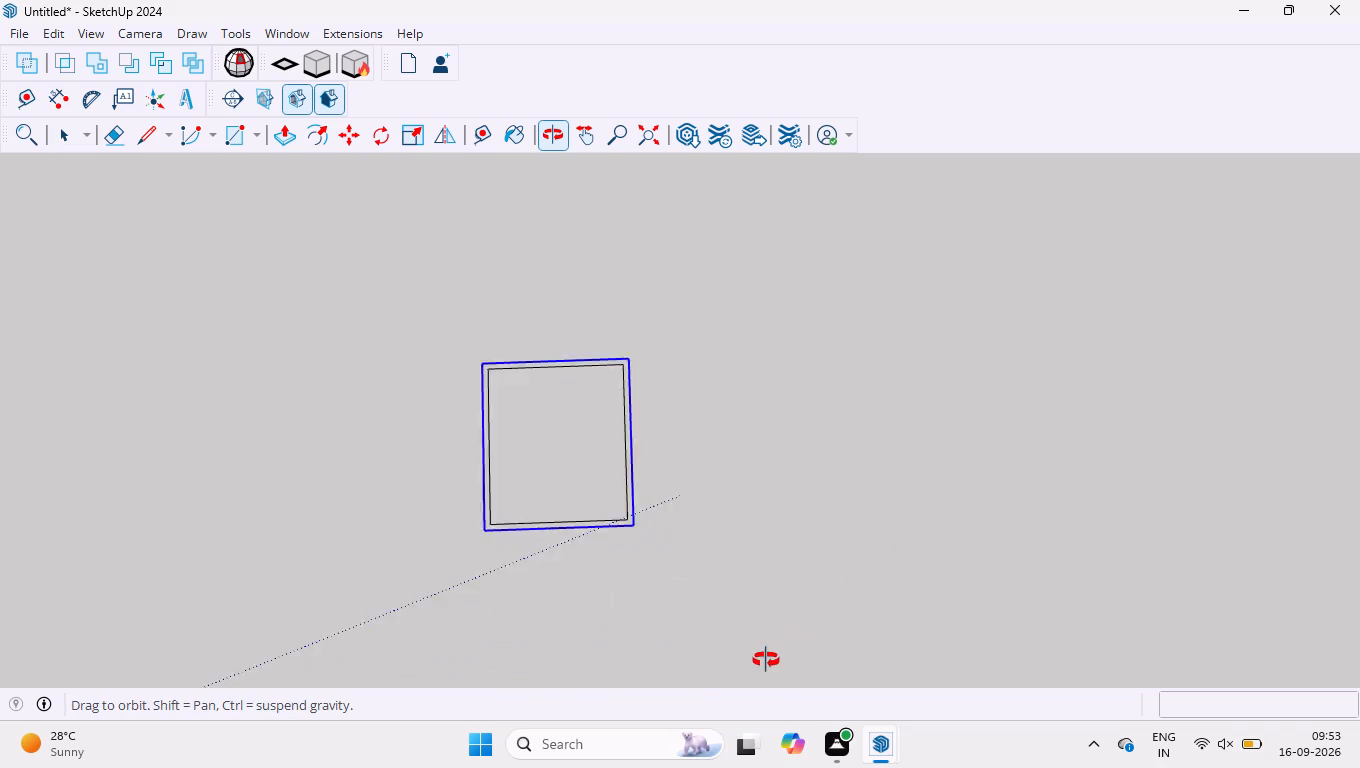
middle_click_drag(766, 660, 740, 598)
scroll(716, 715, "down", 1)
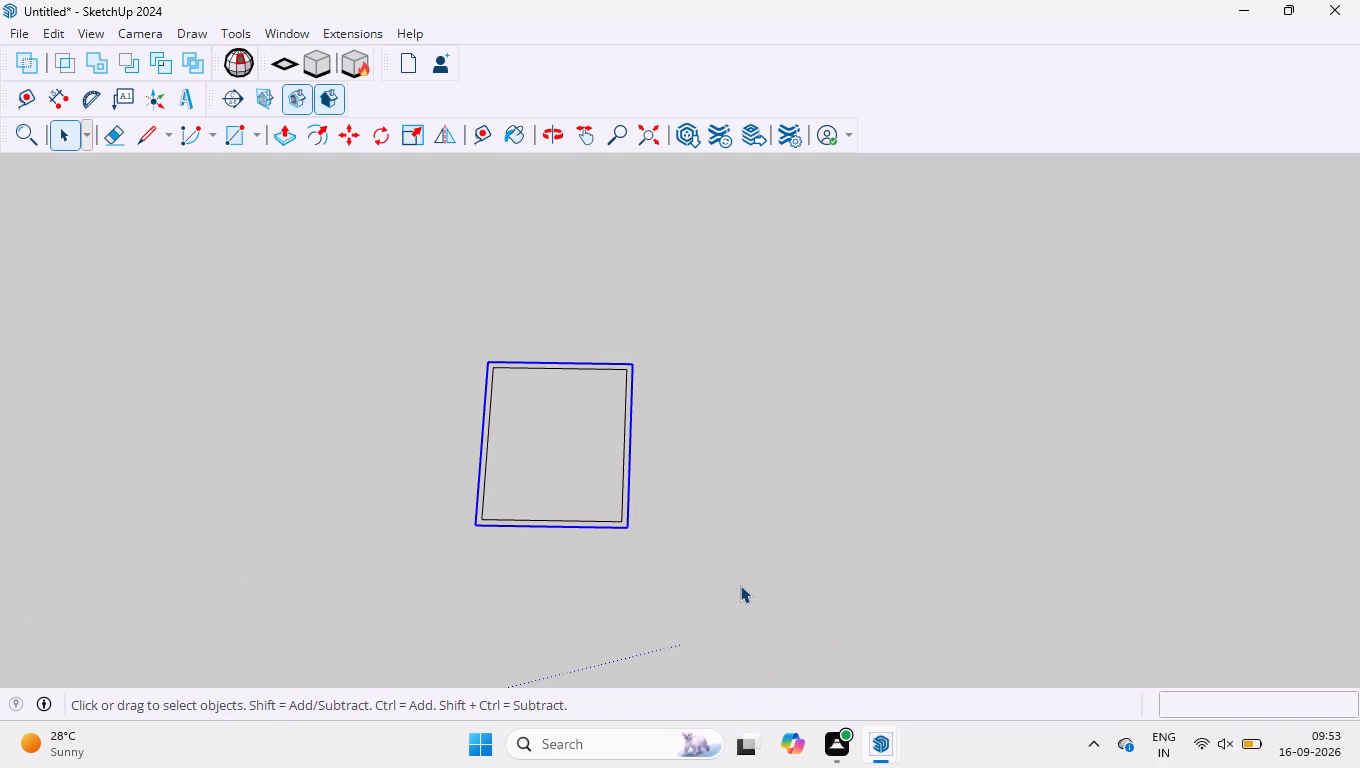
Start a new model from an Architectural template, discarding the unsaved model with the offset rectangle.
left_click(11, 23)
left_click(62, 82)
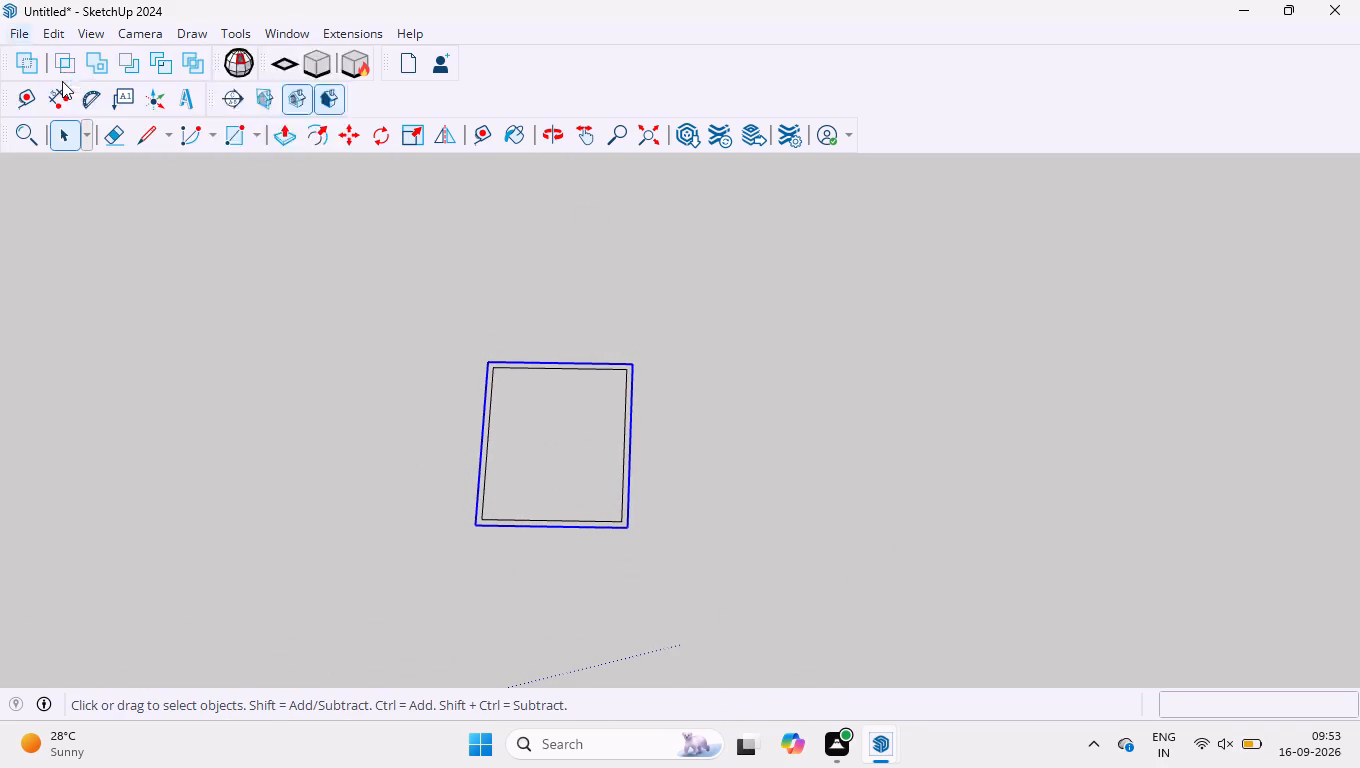
left_click(761, 269)
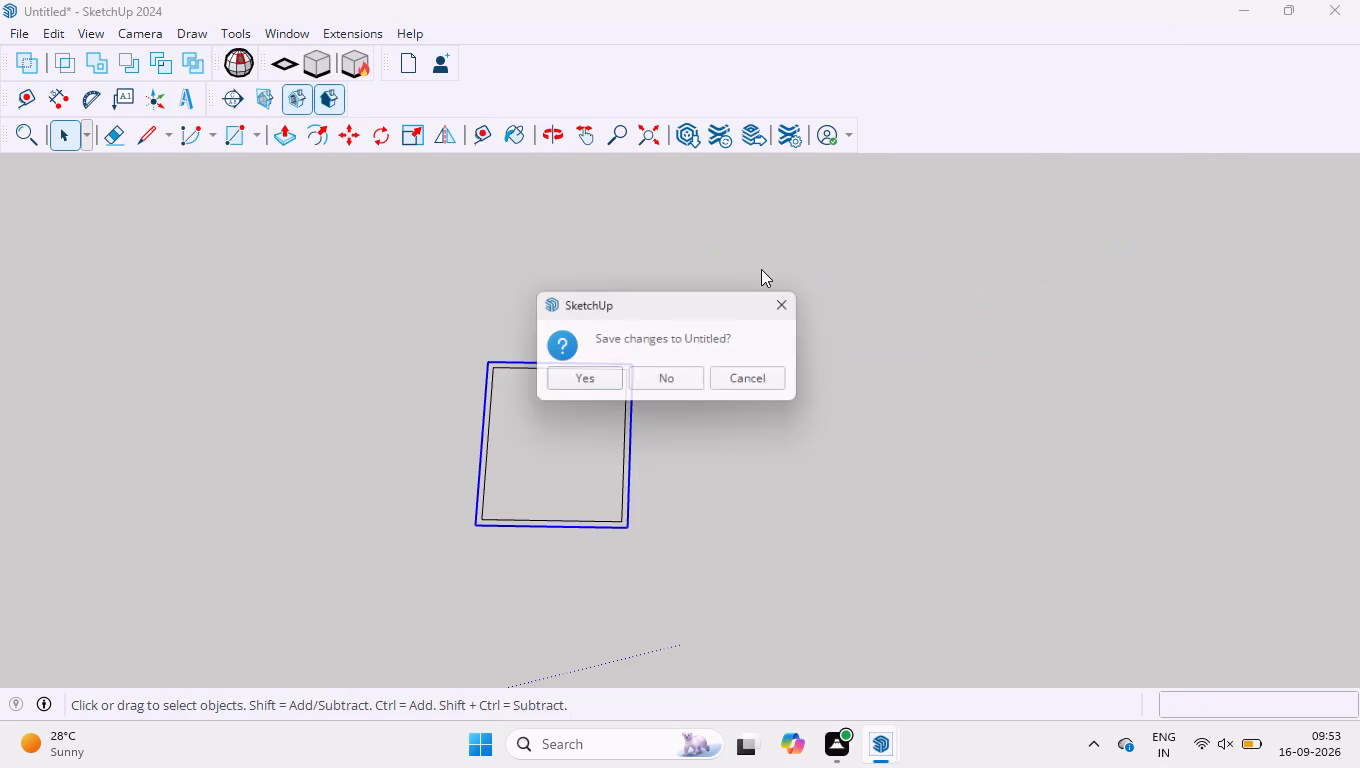
left_click(674, 374)
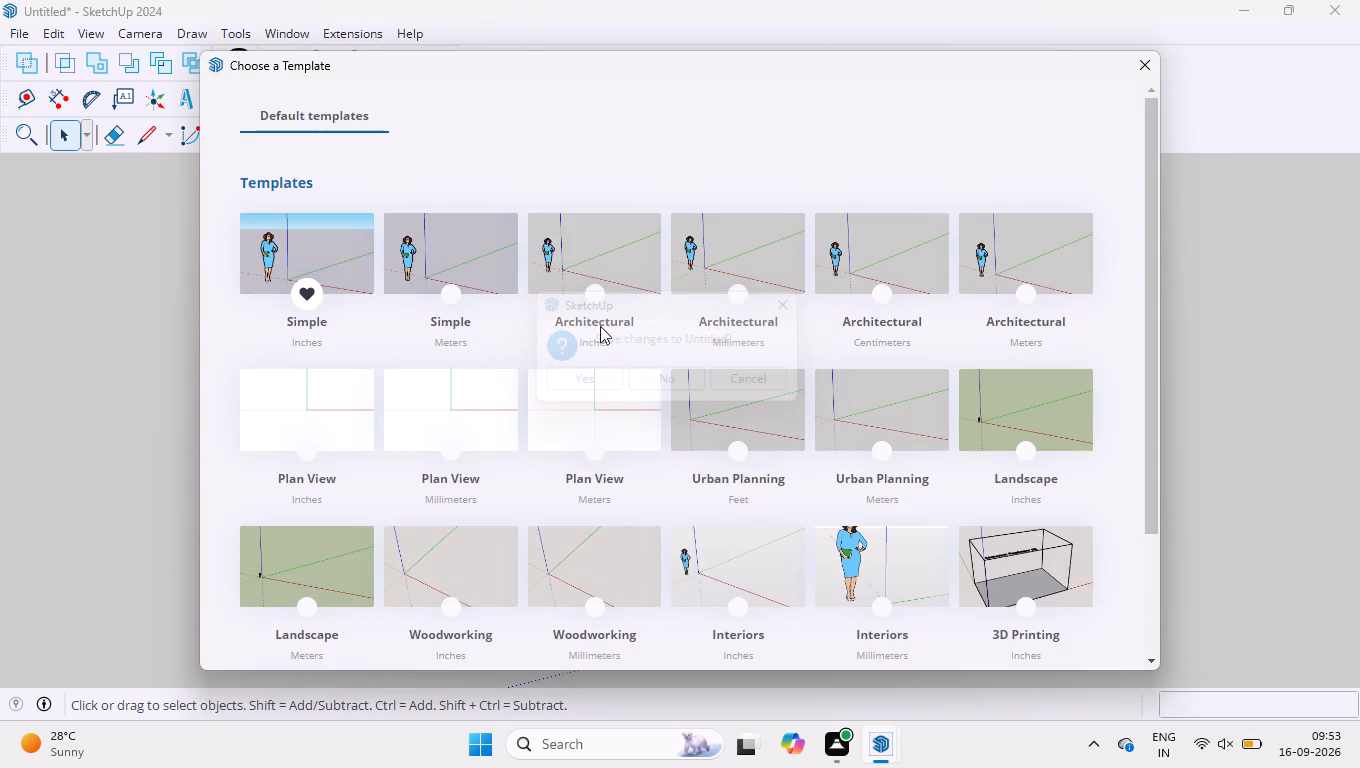
Delete the standing figure beside the origin.
left_click_drag(353, 304, 653, 598)
key("Delete")
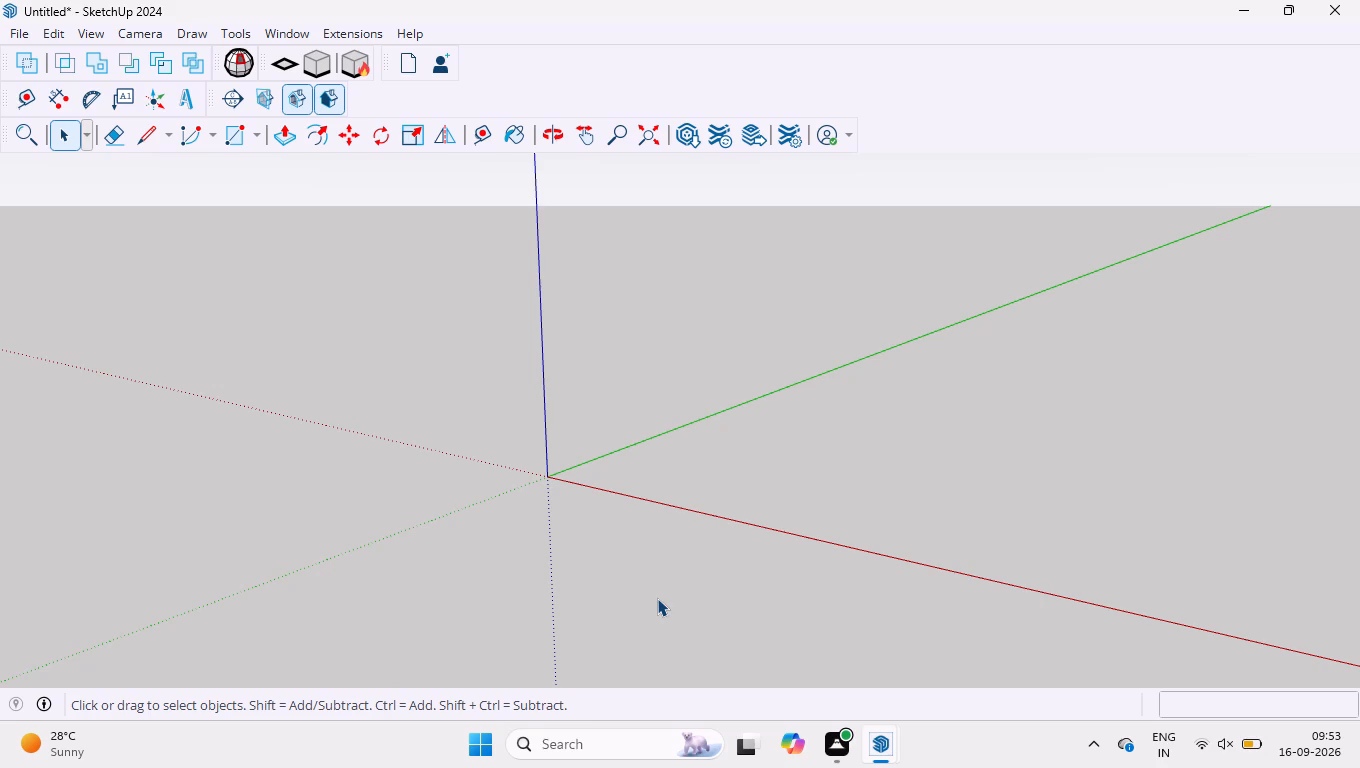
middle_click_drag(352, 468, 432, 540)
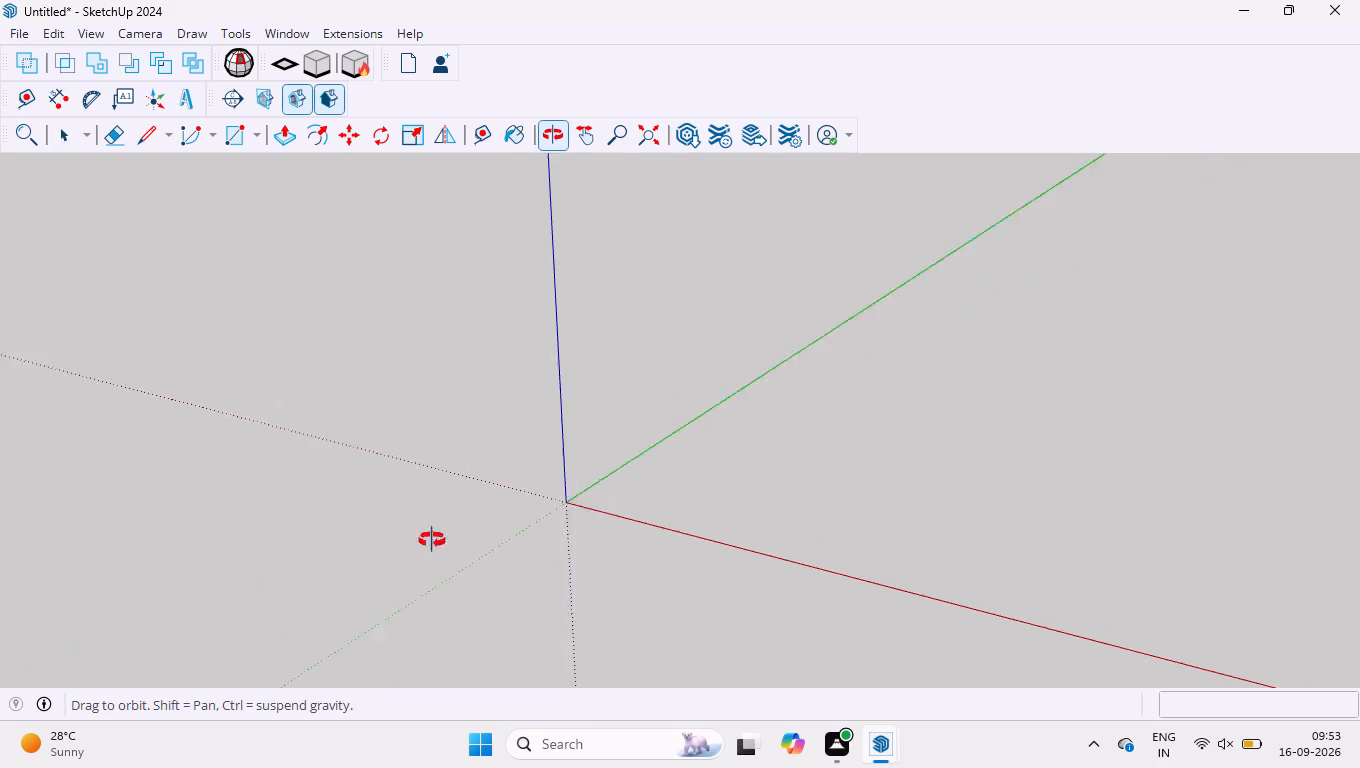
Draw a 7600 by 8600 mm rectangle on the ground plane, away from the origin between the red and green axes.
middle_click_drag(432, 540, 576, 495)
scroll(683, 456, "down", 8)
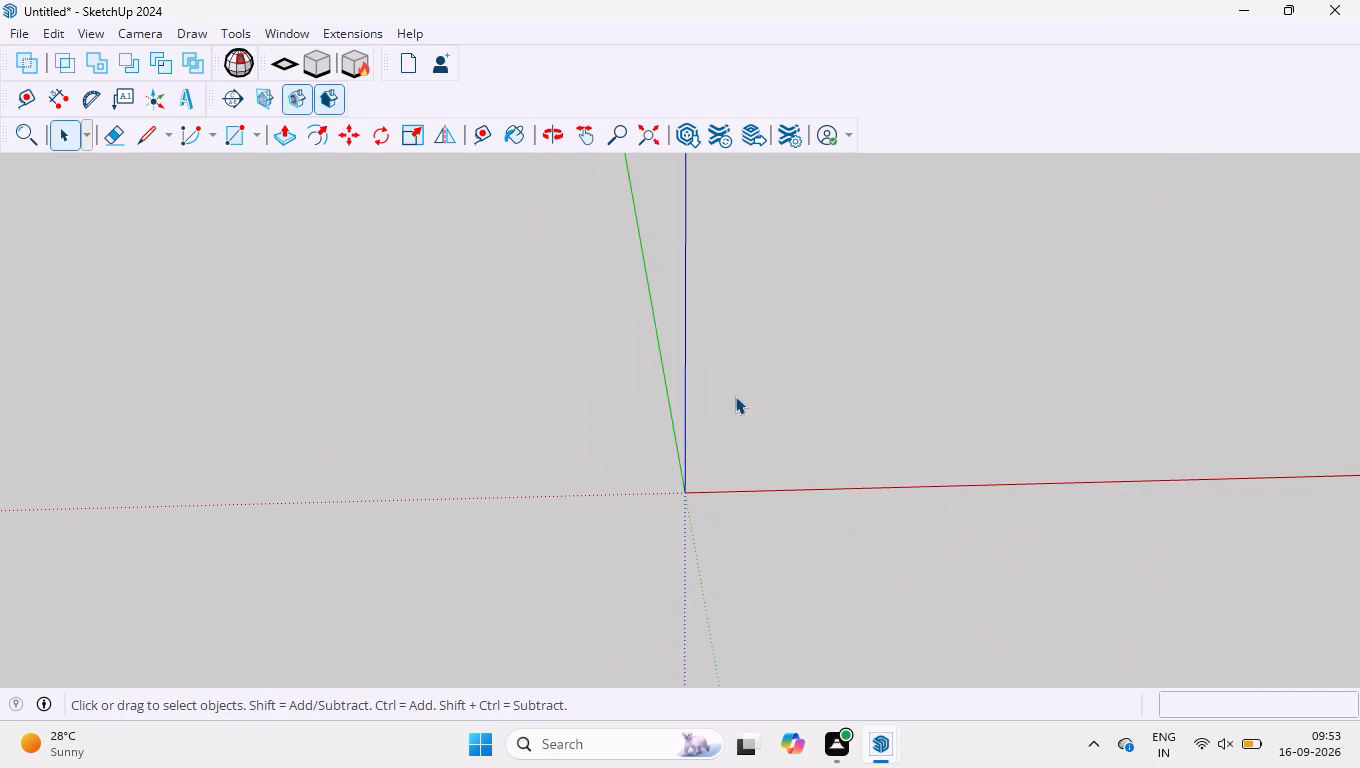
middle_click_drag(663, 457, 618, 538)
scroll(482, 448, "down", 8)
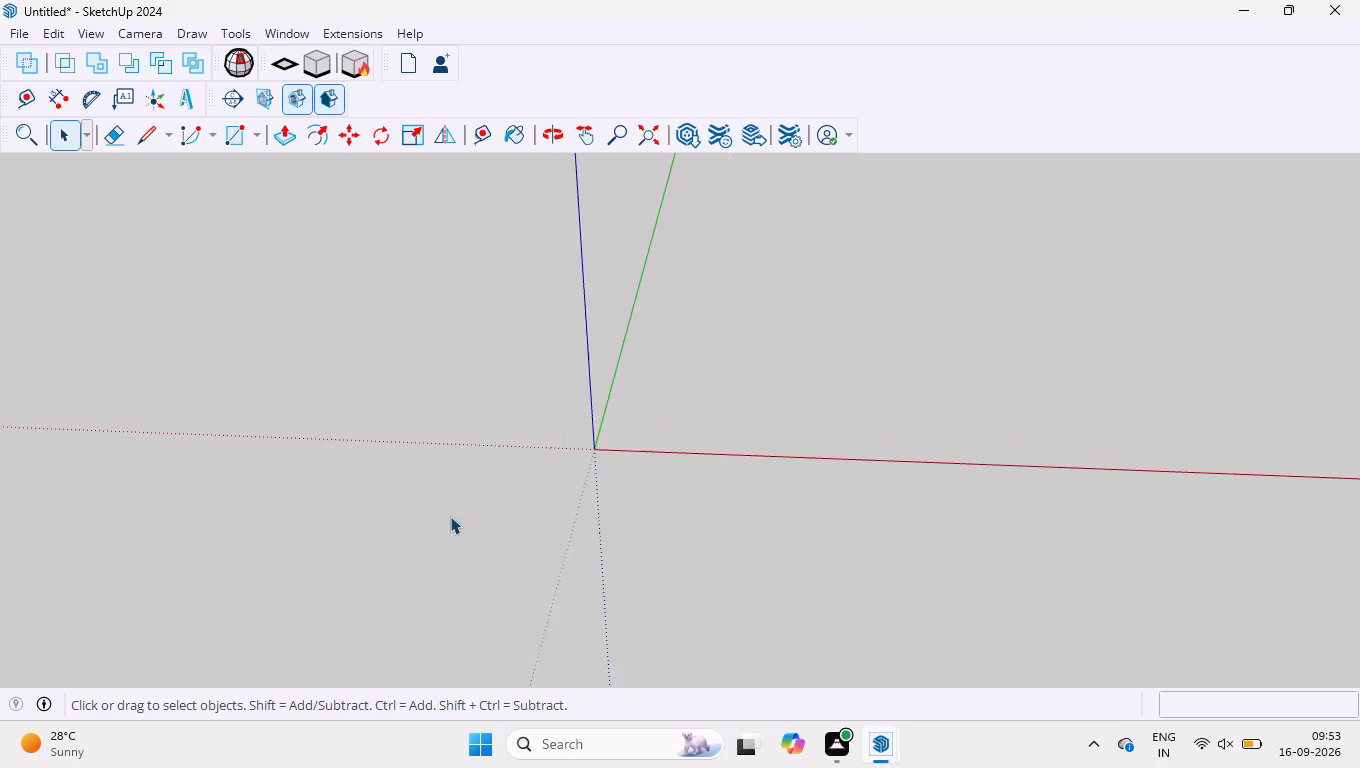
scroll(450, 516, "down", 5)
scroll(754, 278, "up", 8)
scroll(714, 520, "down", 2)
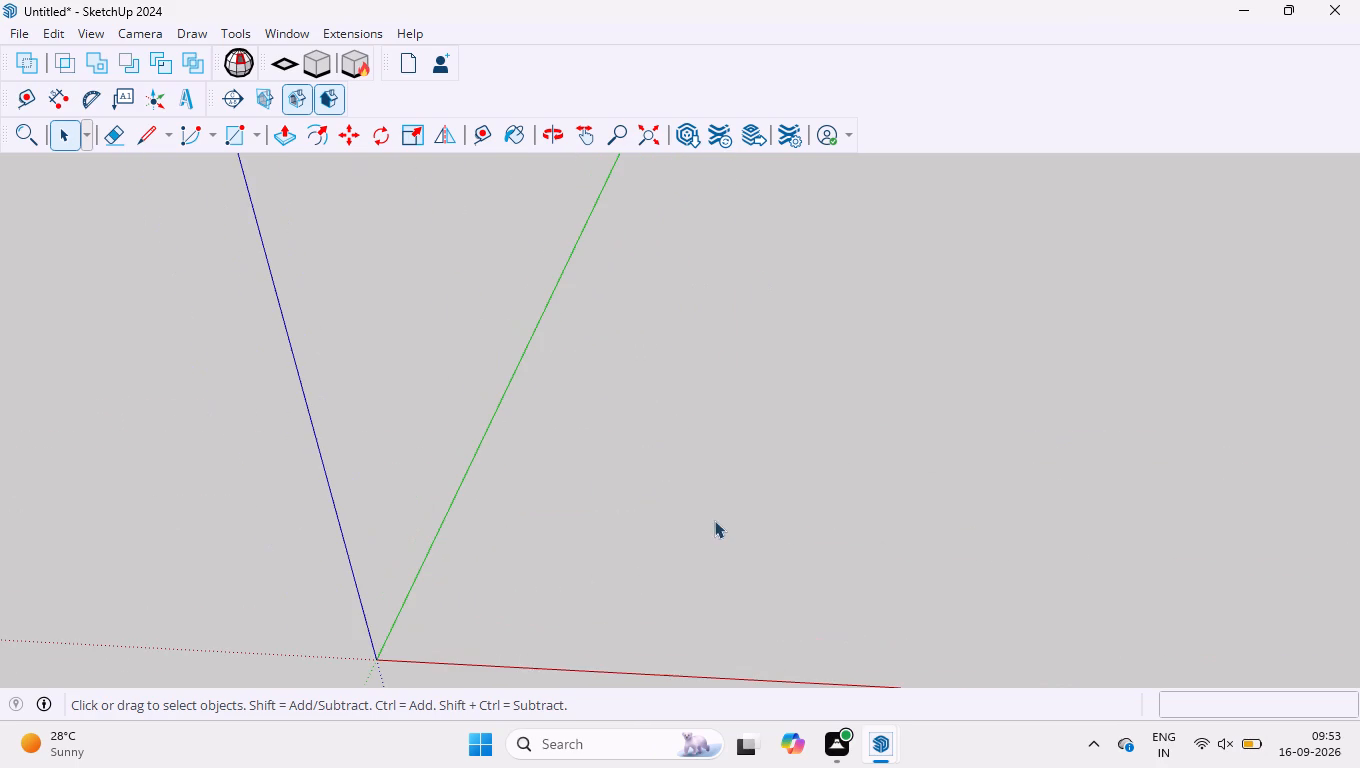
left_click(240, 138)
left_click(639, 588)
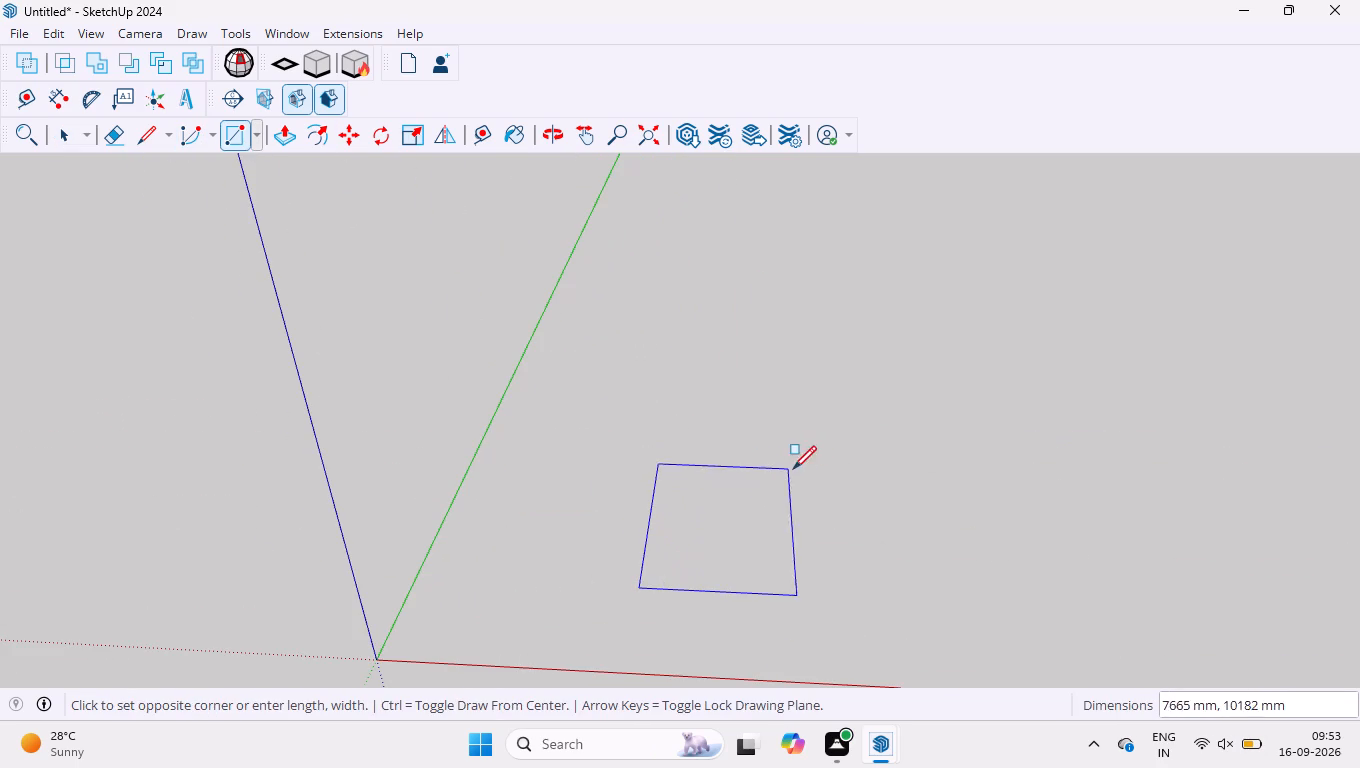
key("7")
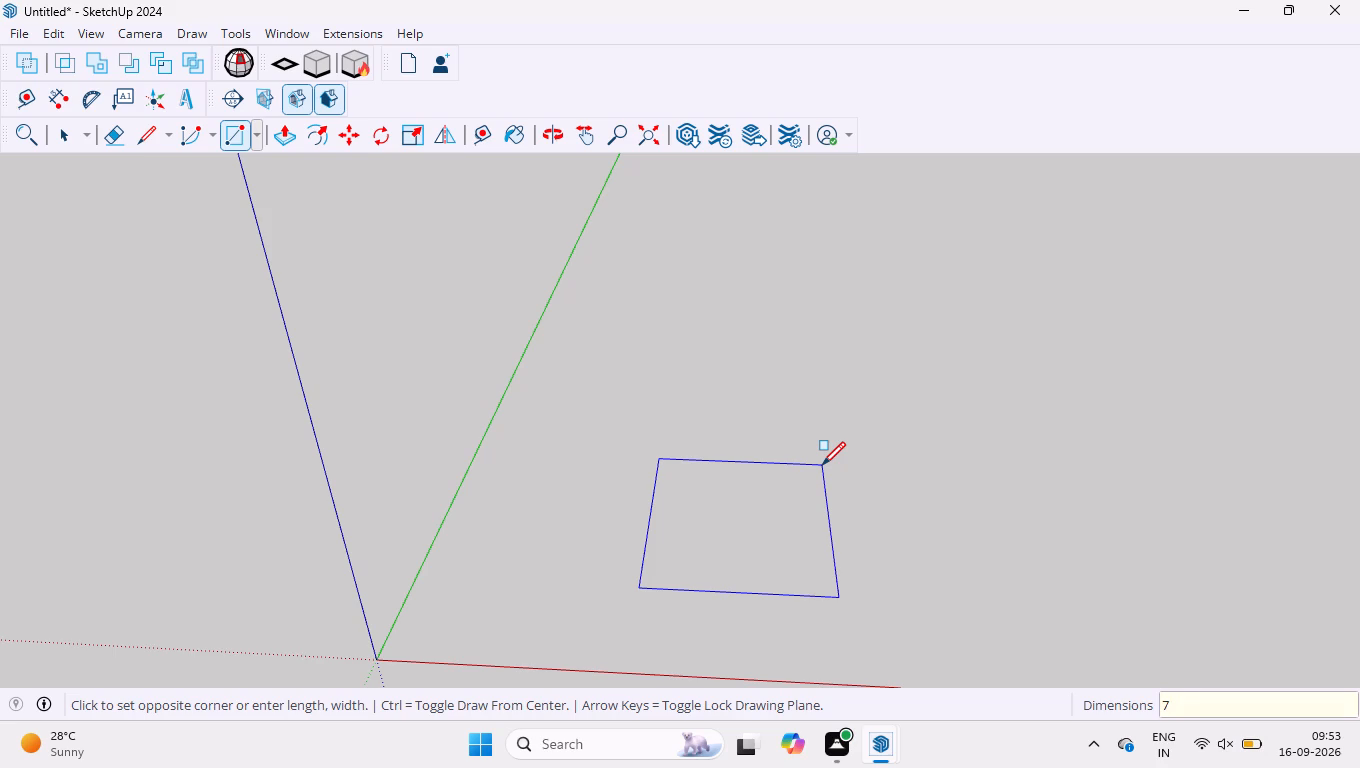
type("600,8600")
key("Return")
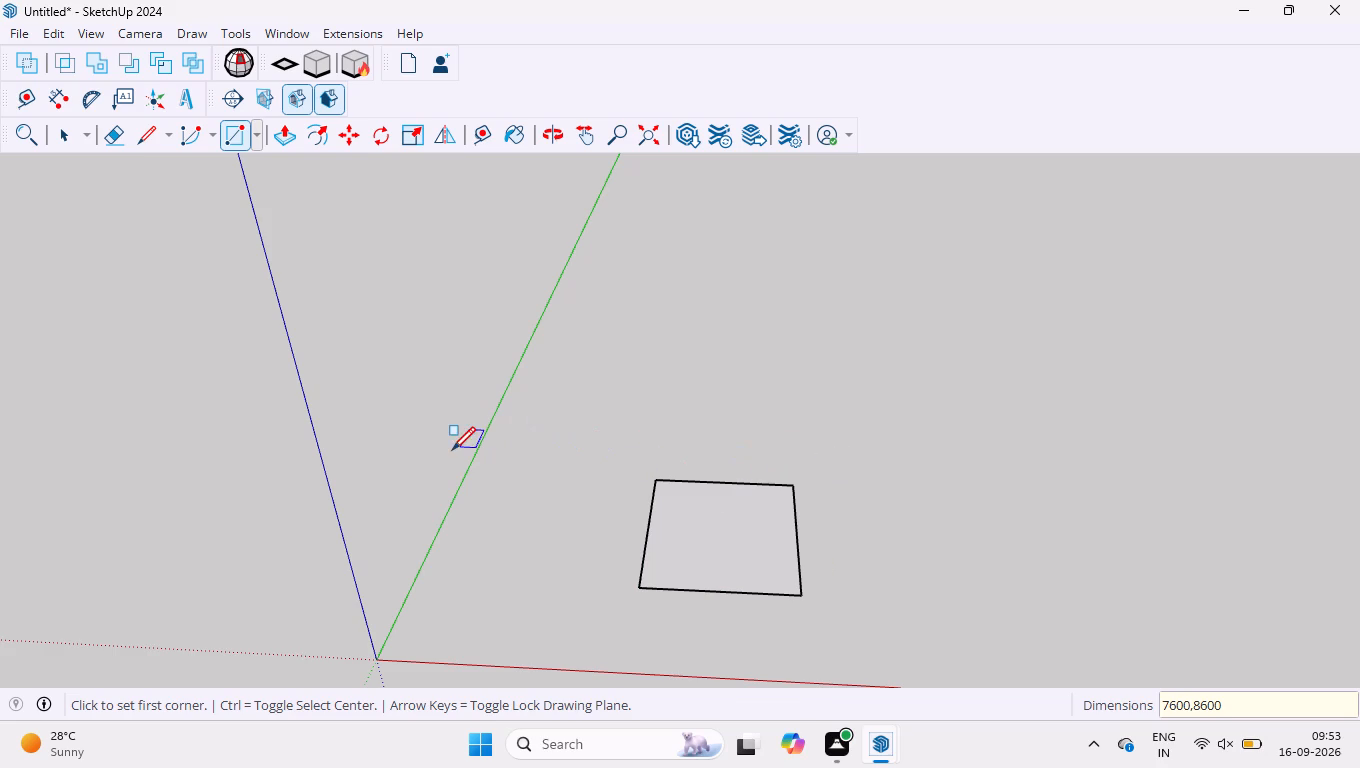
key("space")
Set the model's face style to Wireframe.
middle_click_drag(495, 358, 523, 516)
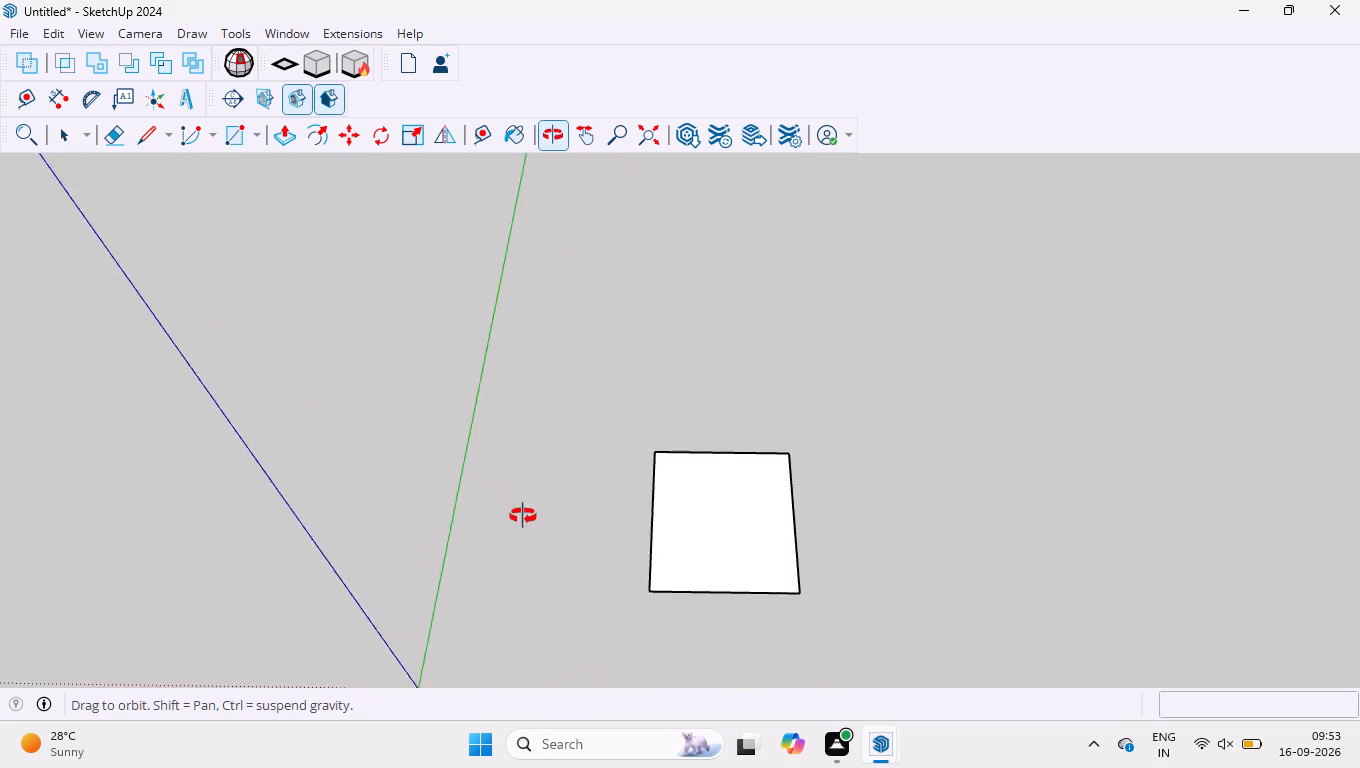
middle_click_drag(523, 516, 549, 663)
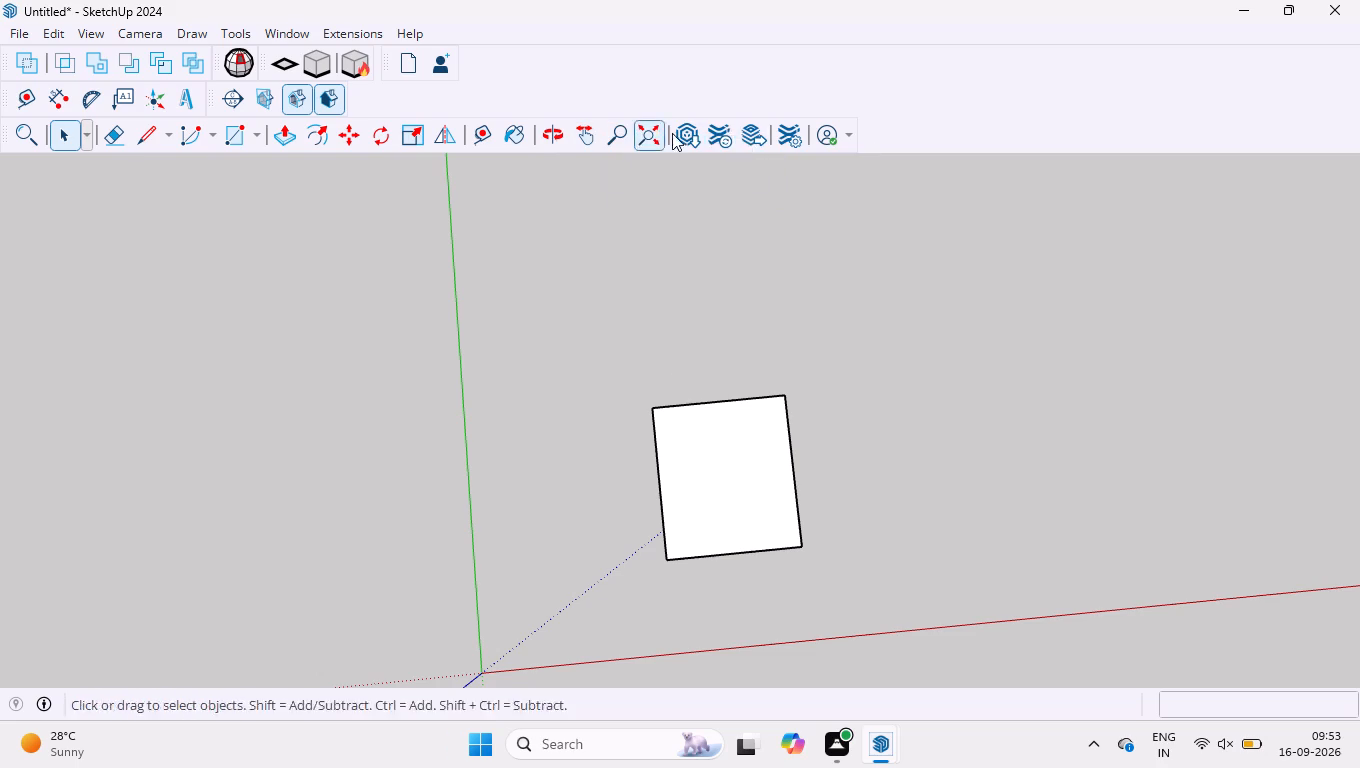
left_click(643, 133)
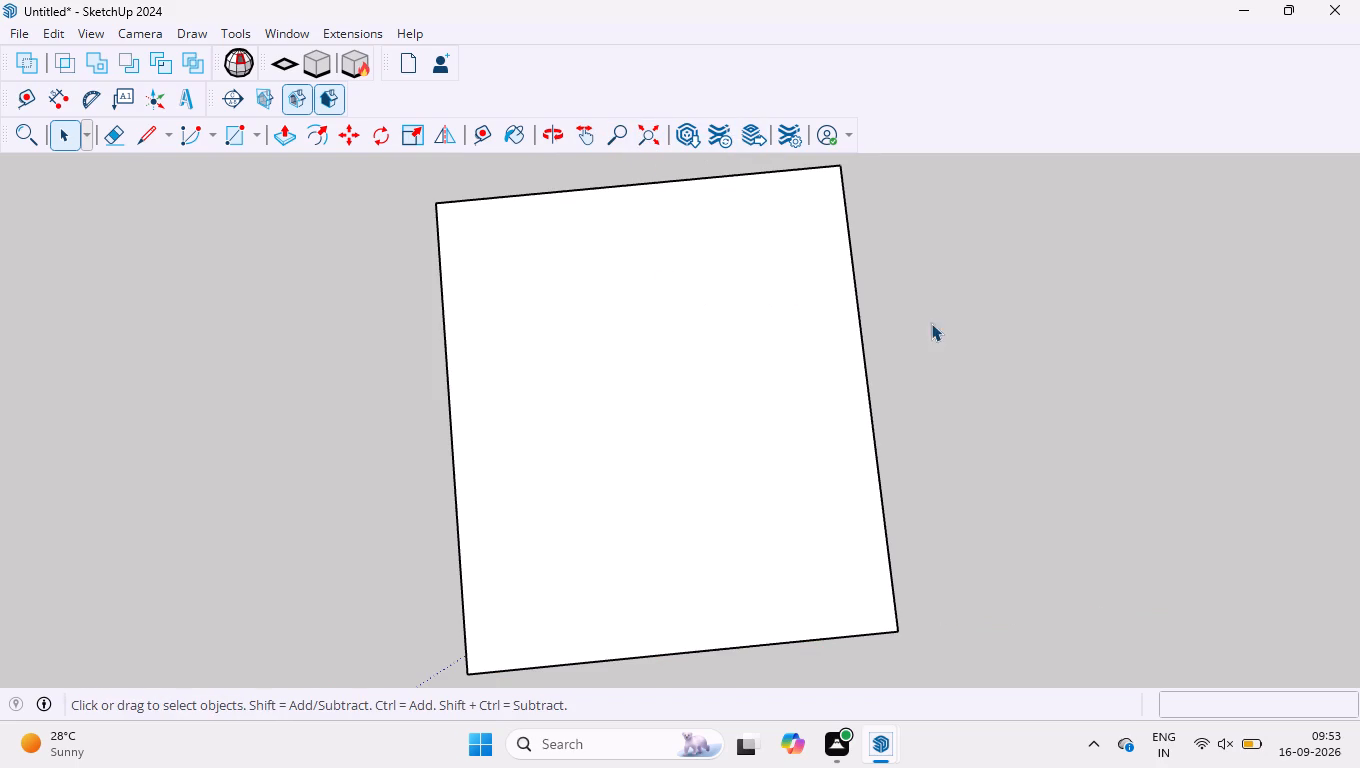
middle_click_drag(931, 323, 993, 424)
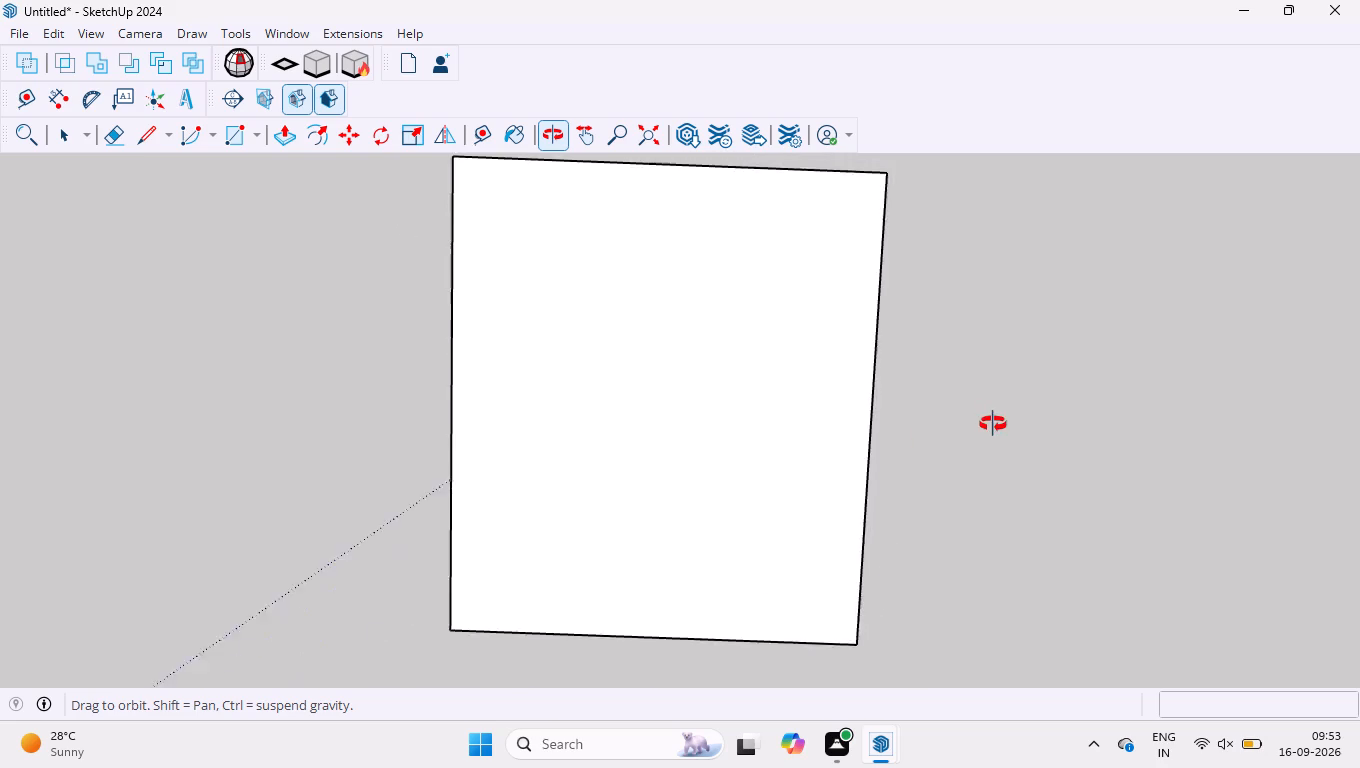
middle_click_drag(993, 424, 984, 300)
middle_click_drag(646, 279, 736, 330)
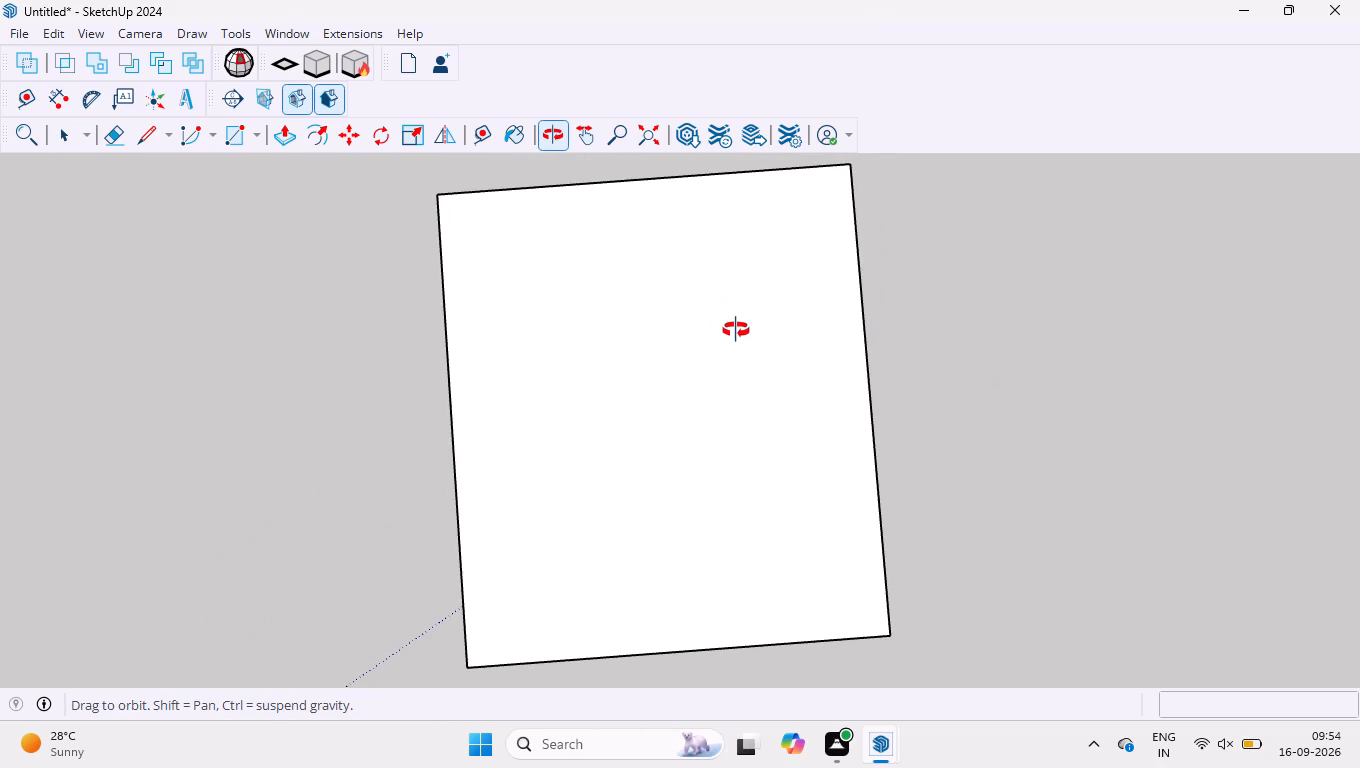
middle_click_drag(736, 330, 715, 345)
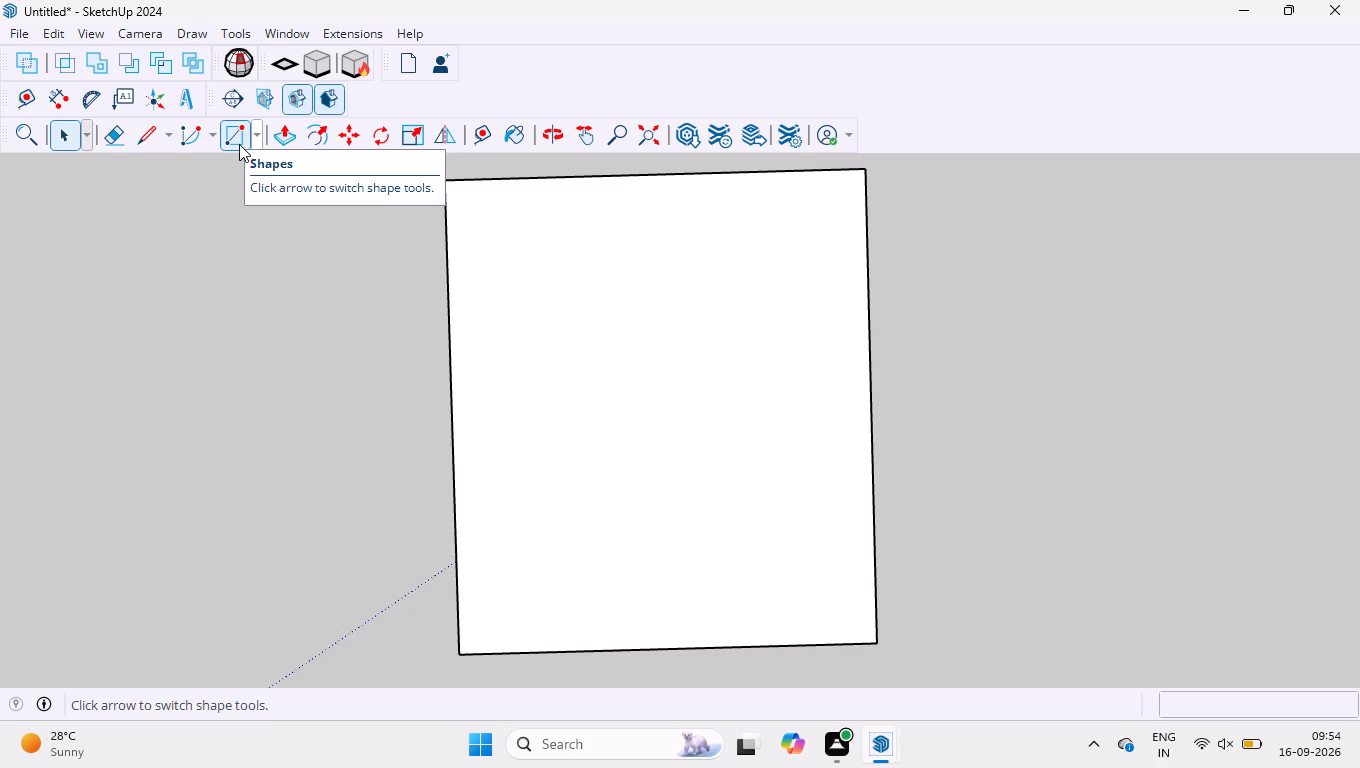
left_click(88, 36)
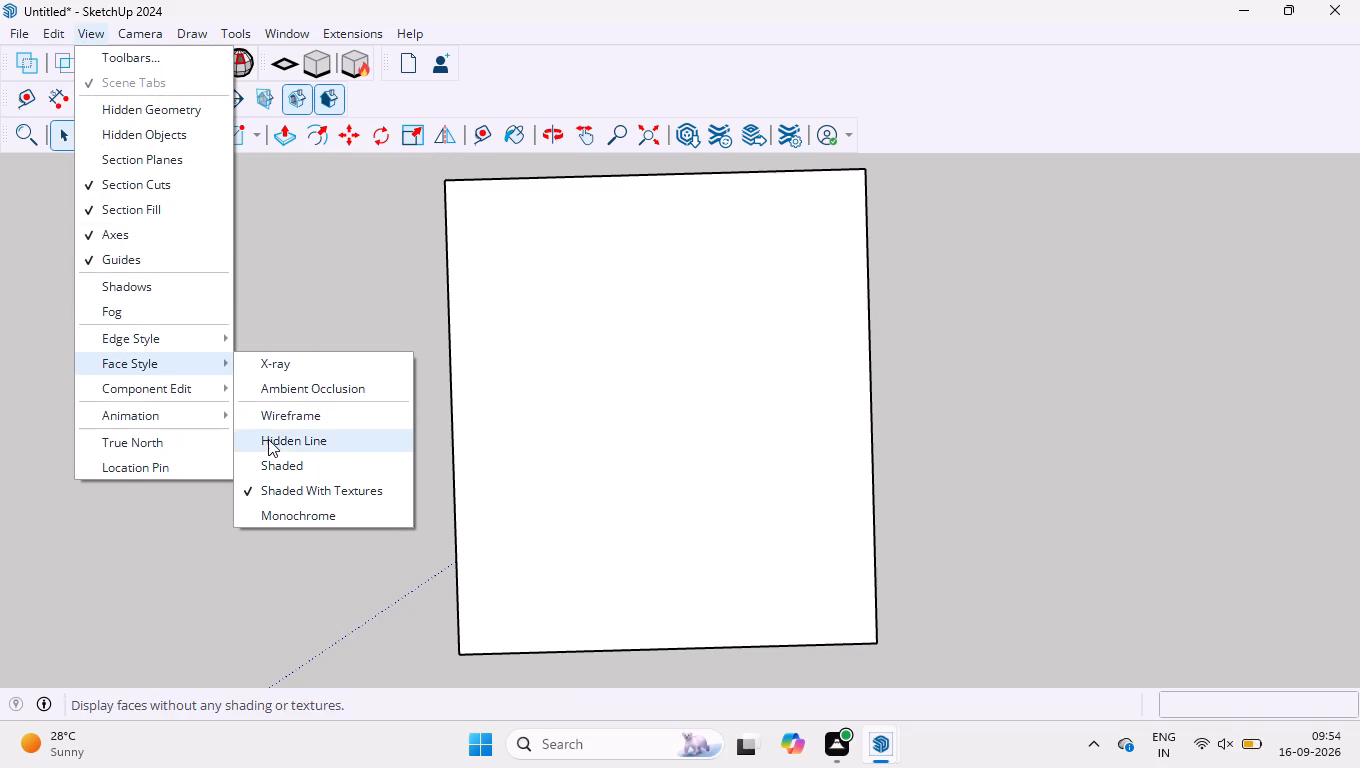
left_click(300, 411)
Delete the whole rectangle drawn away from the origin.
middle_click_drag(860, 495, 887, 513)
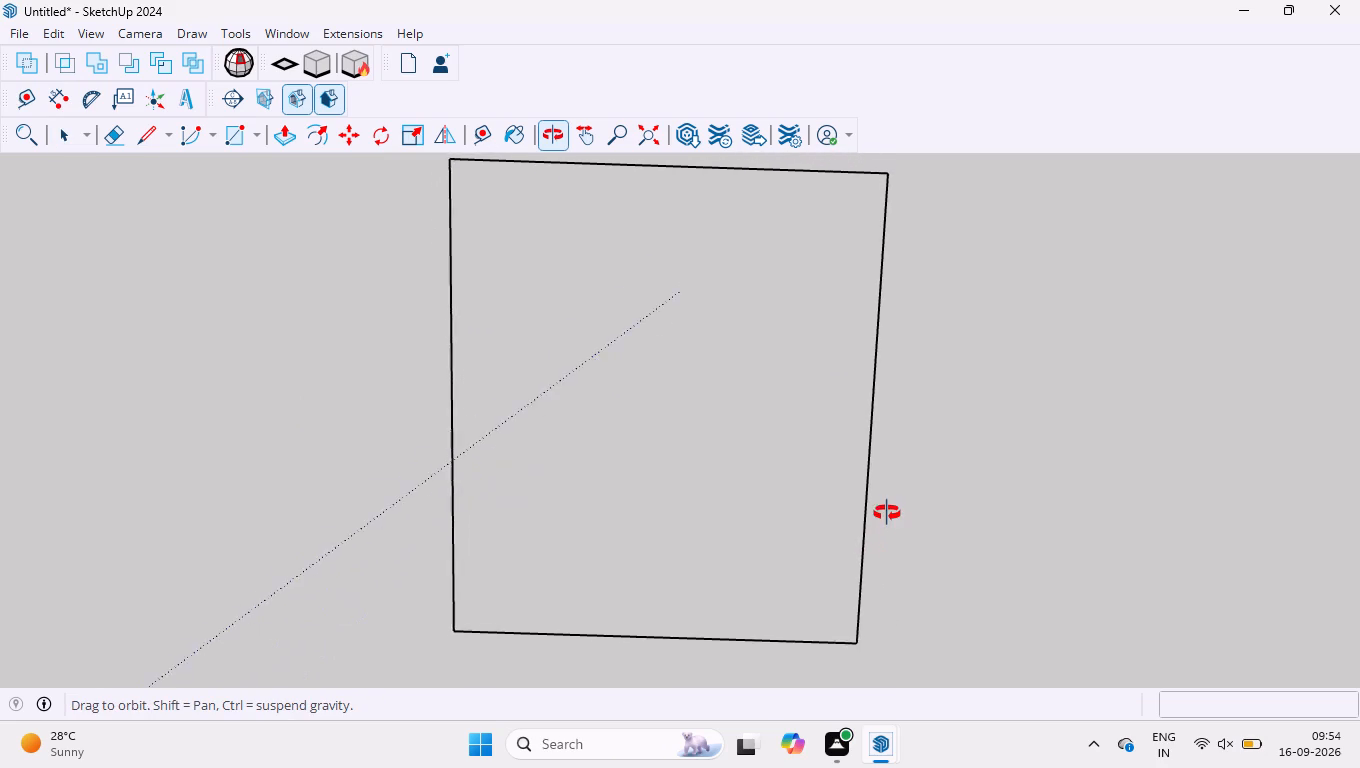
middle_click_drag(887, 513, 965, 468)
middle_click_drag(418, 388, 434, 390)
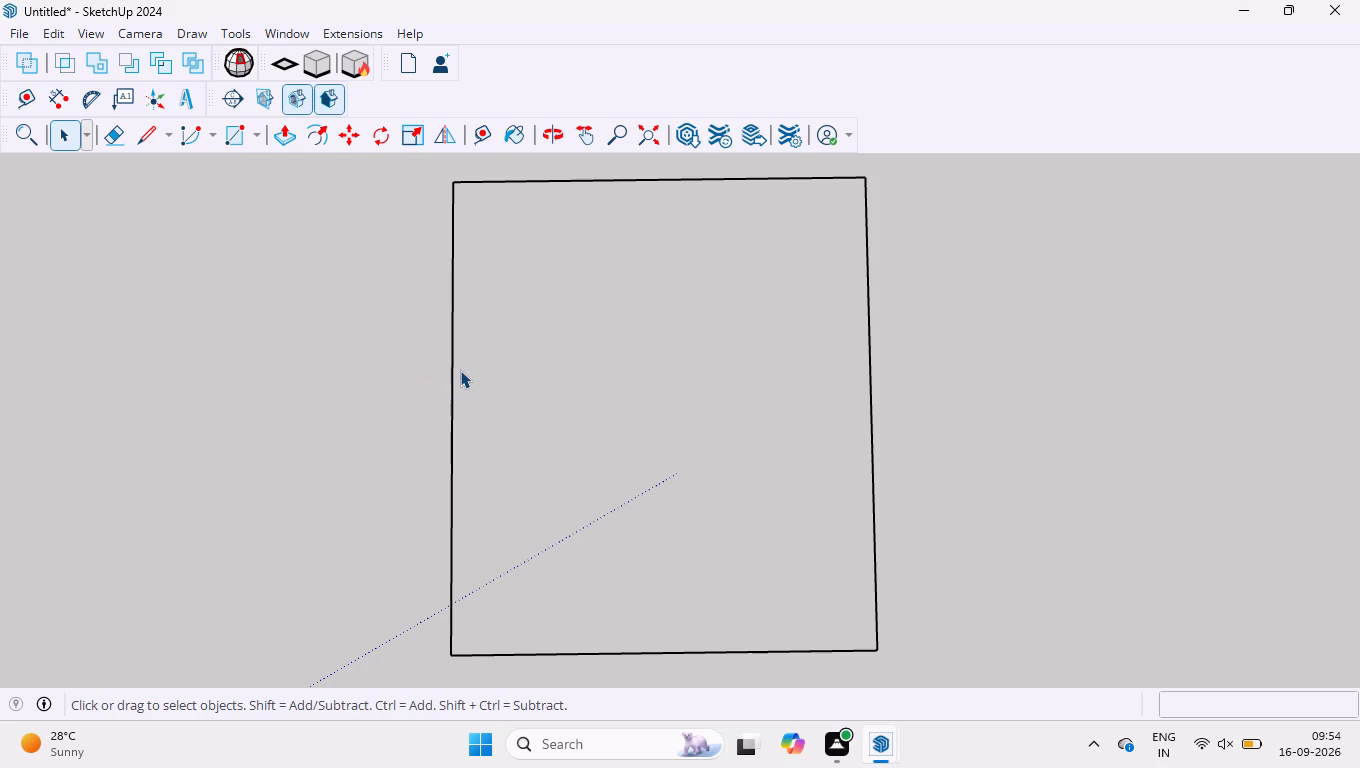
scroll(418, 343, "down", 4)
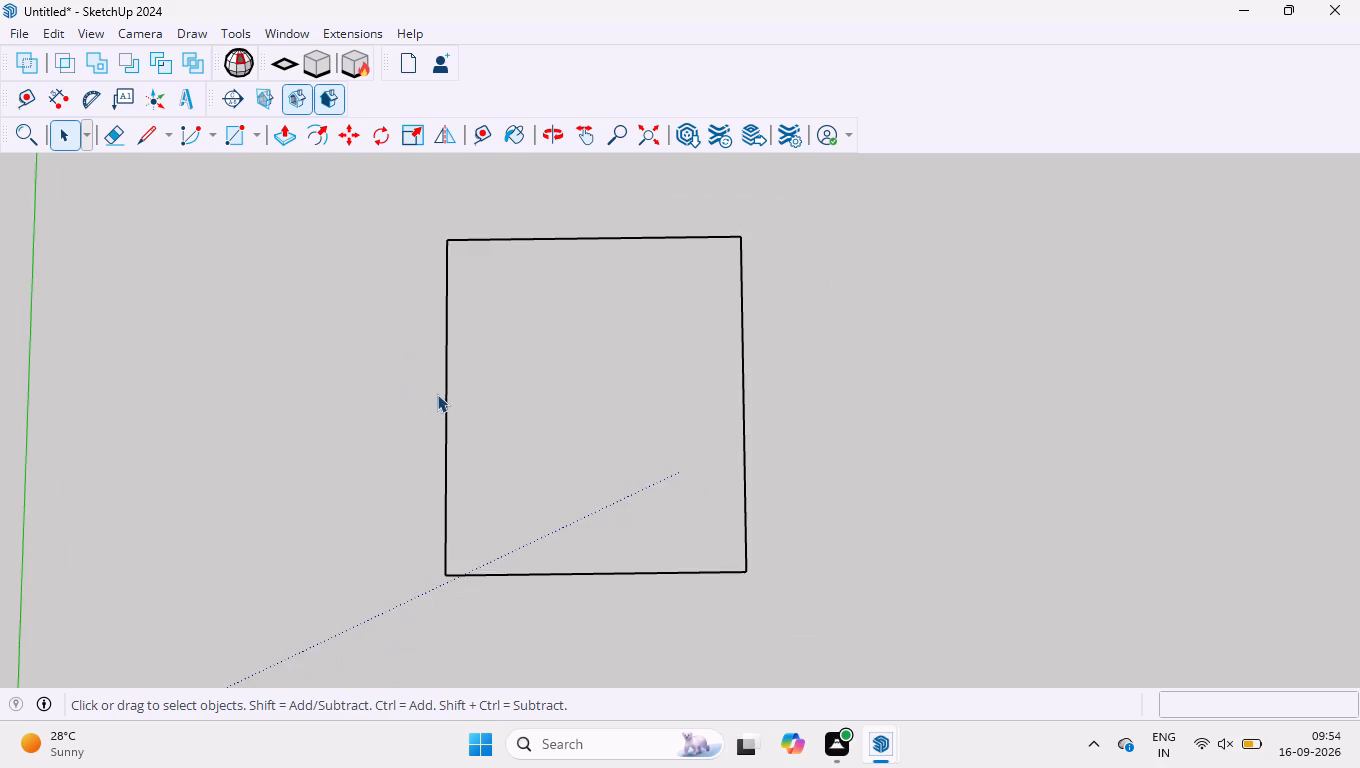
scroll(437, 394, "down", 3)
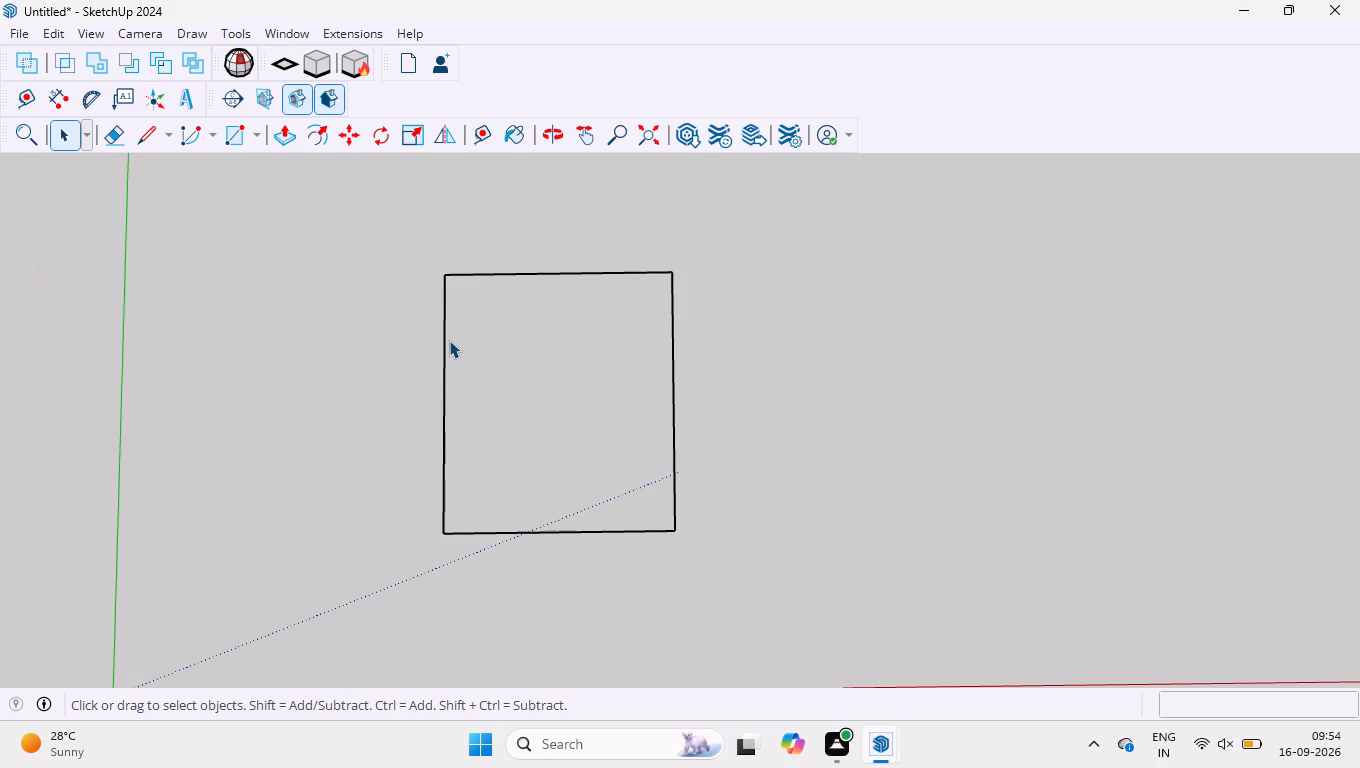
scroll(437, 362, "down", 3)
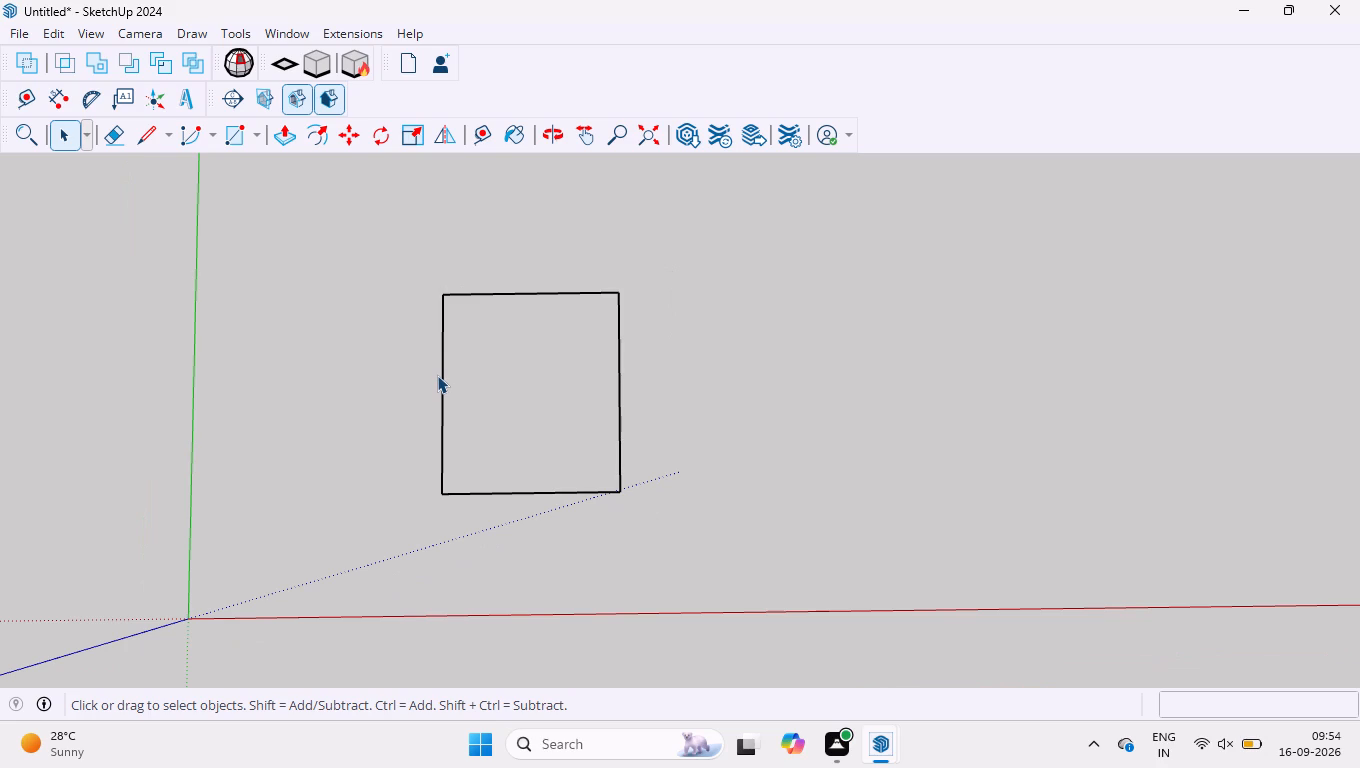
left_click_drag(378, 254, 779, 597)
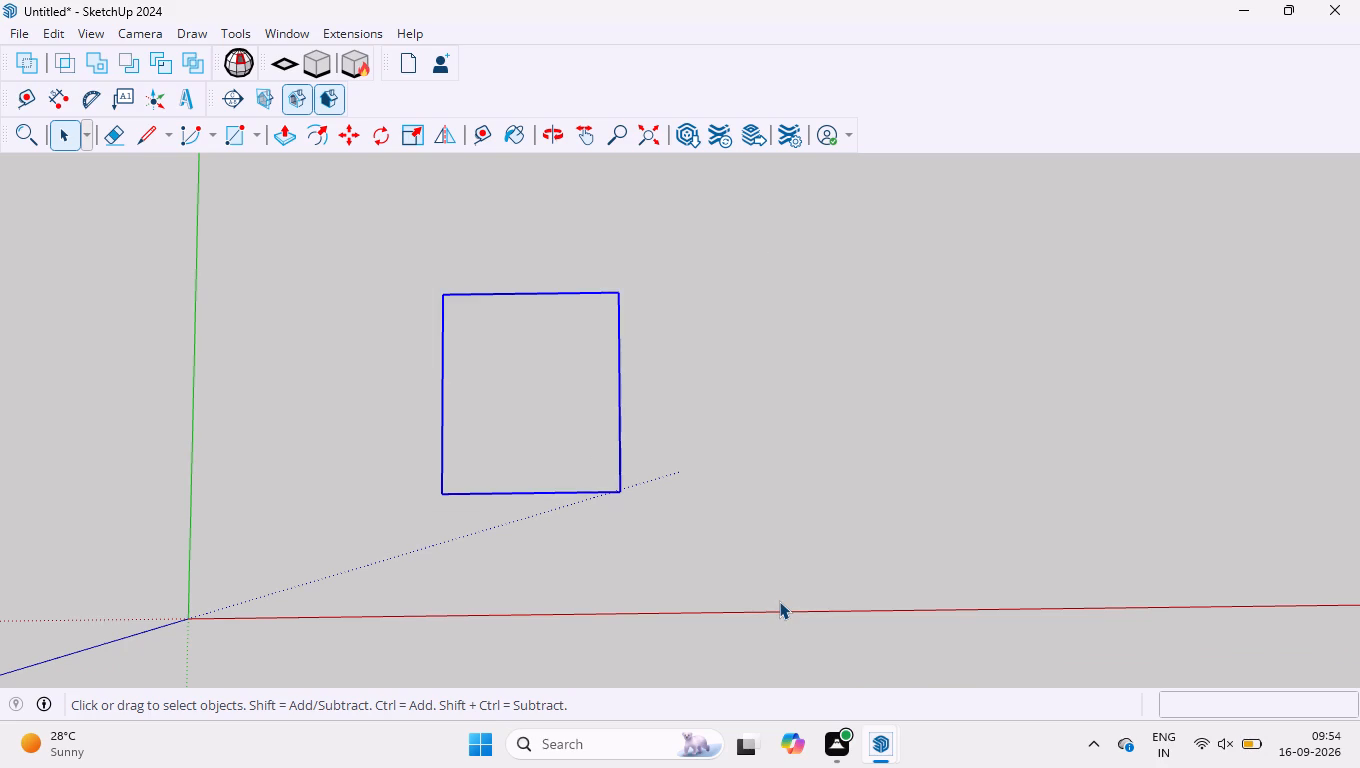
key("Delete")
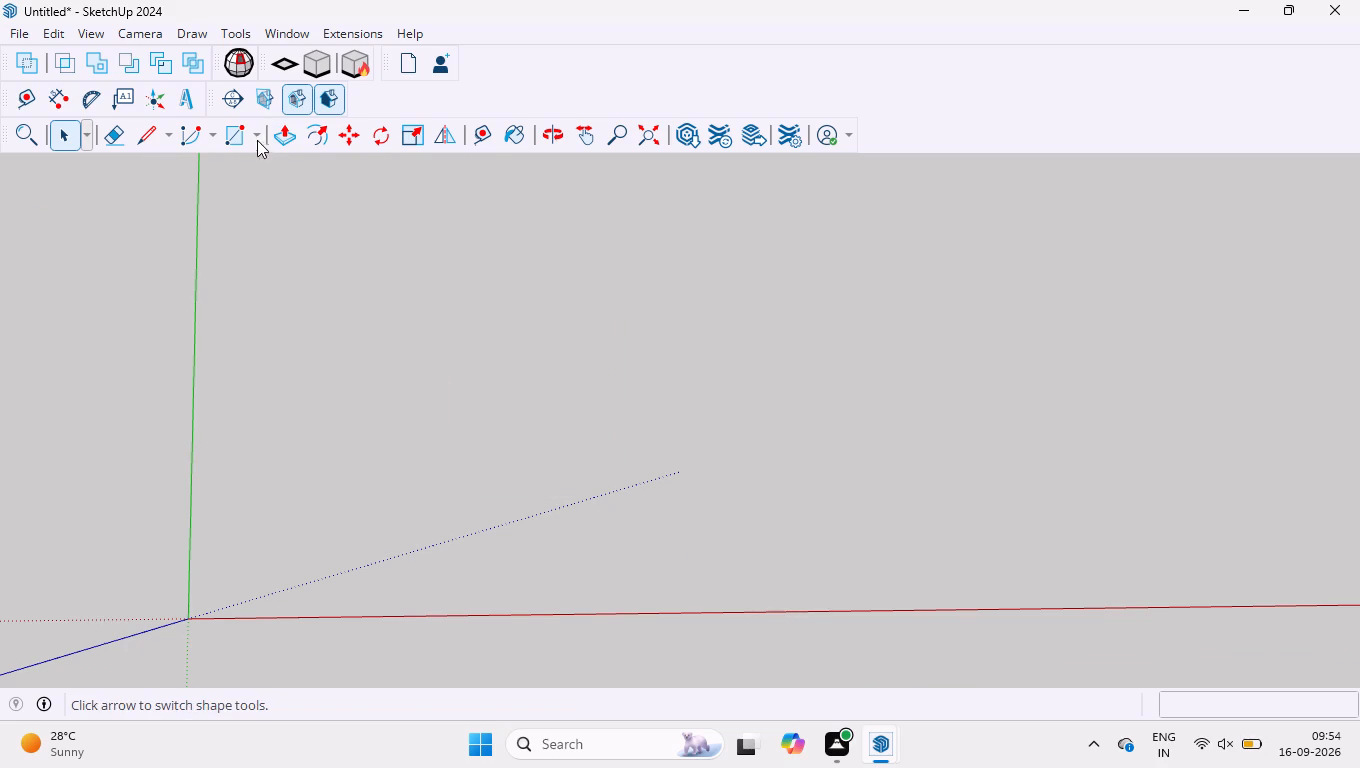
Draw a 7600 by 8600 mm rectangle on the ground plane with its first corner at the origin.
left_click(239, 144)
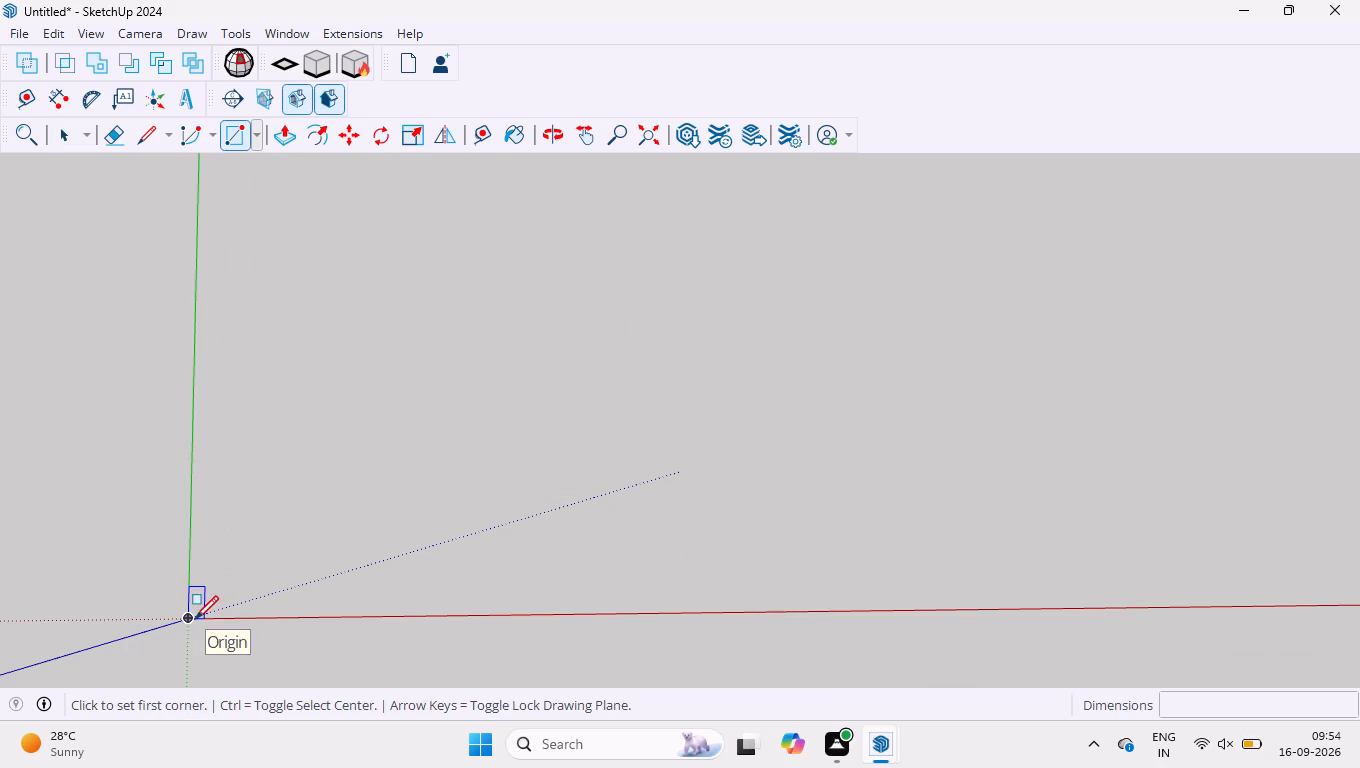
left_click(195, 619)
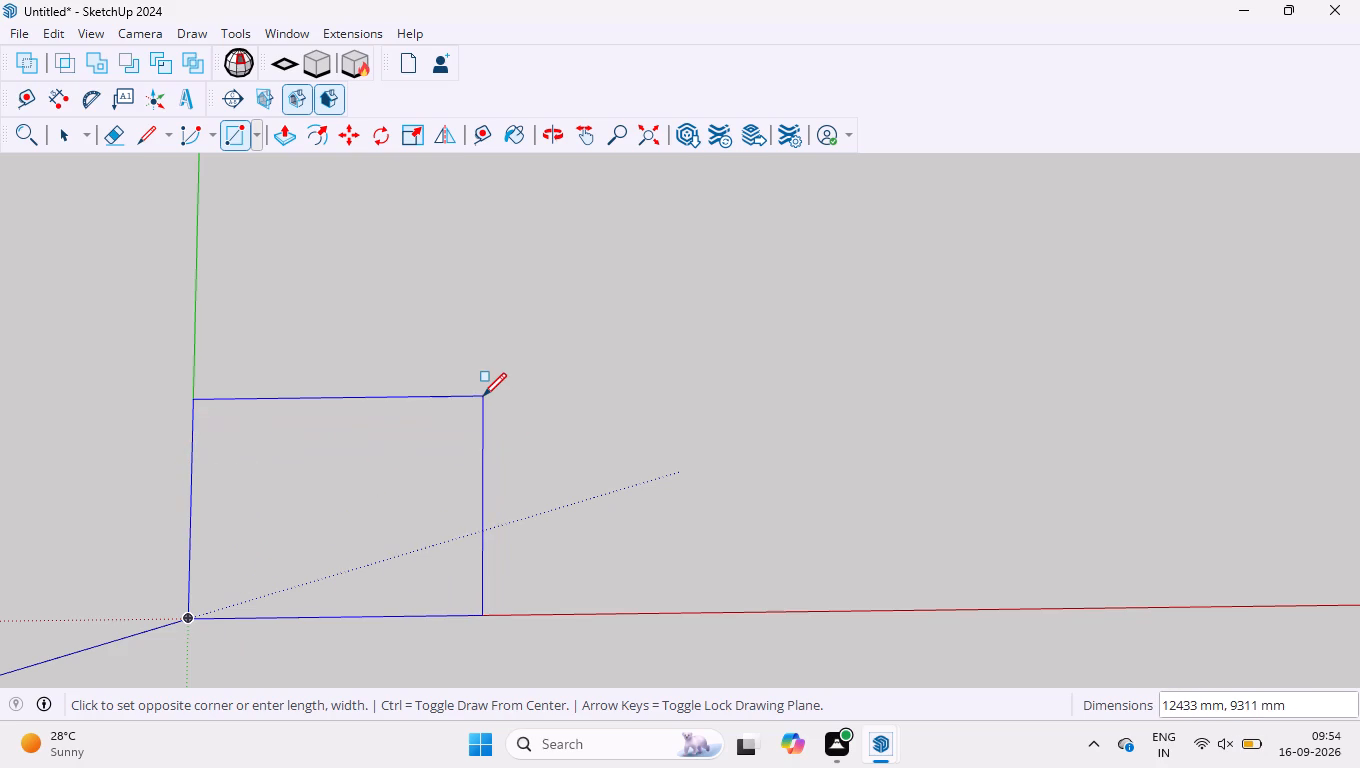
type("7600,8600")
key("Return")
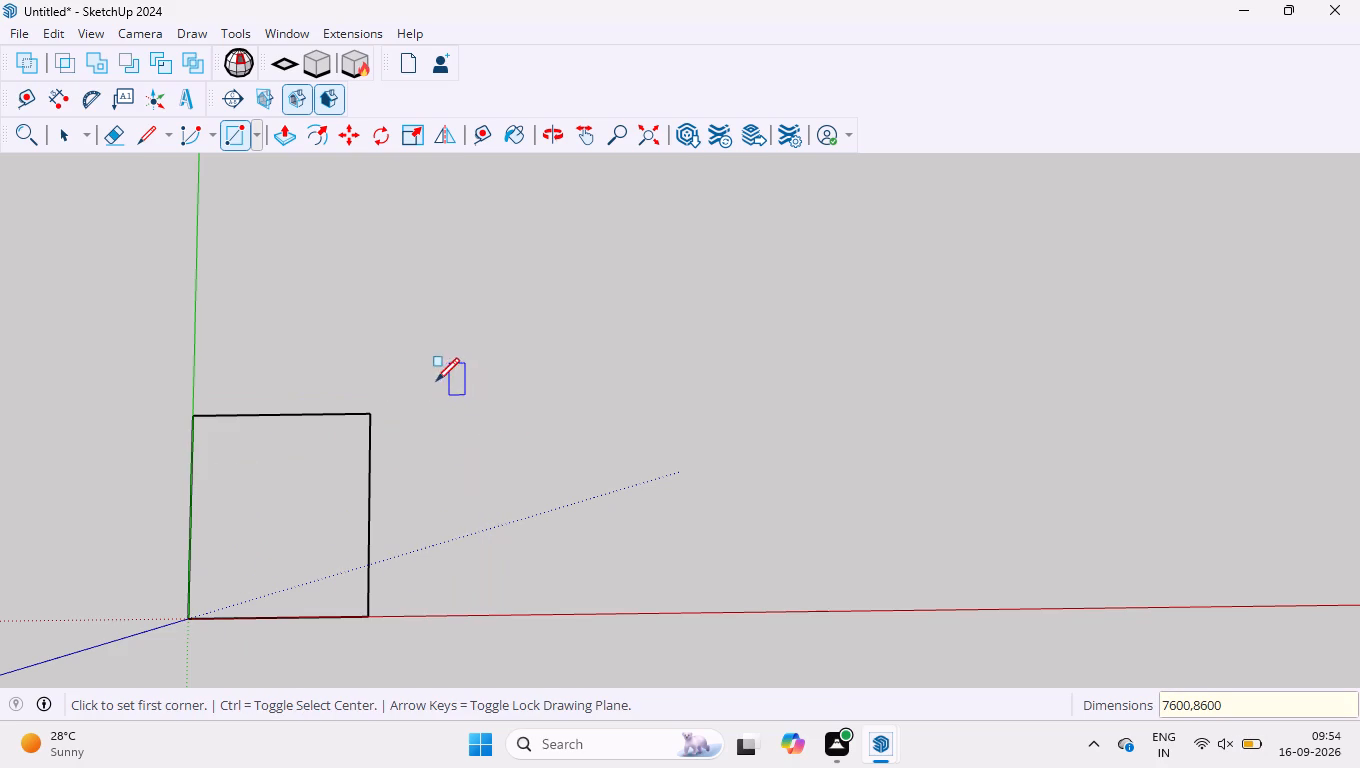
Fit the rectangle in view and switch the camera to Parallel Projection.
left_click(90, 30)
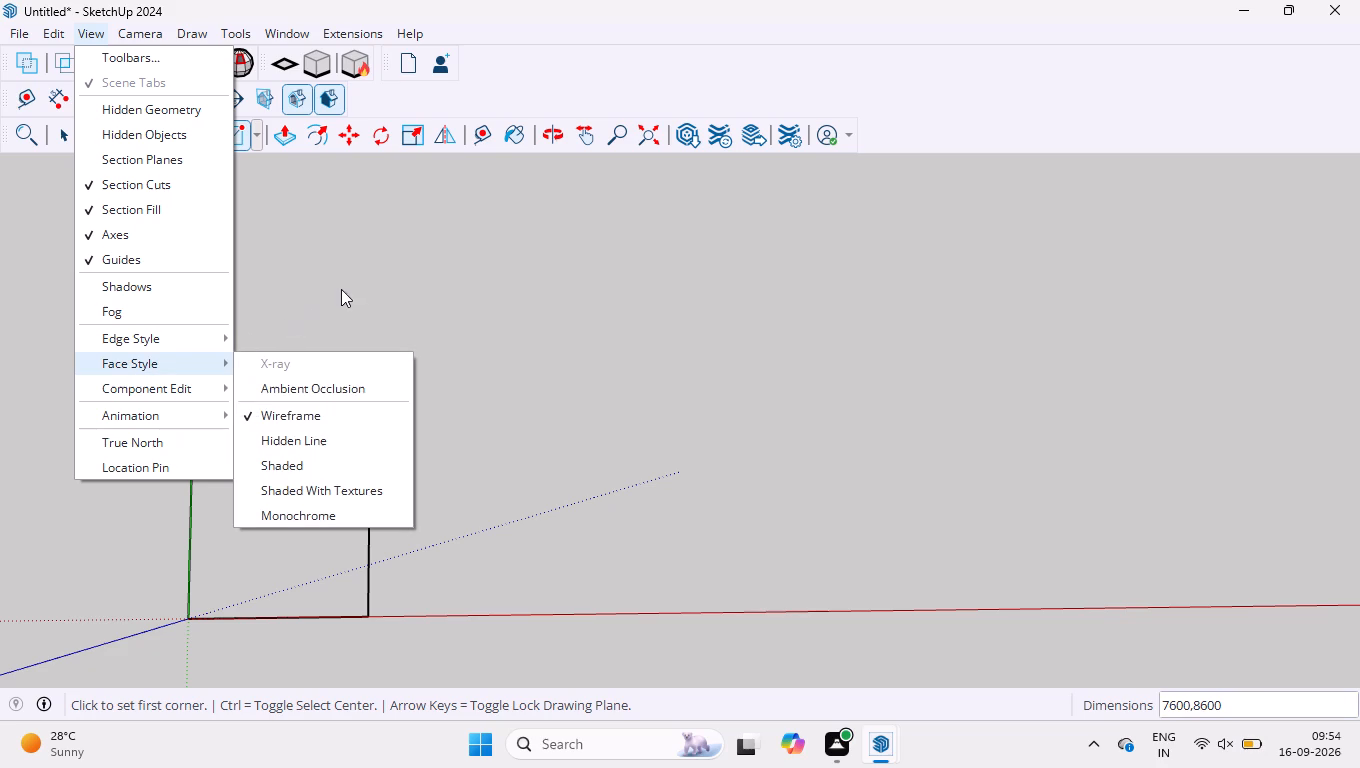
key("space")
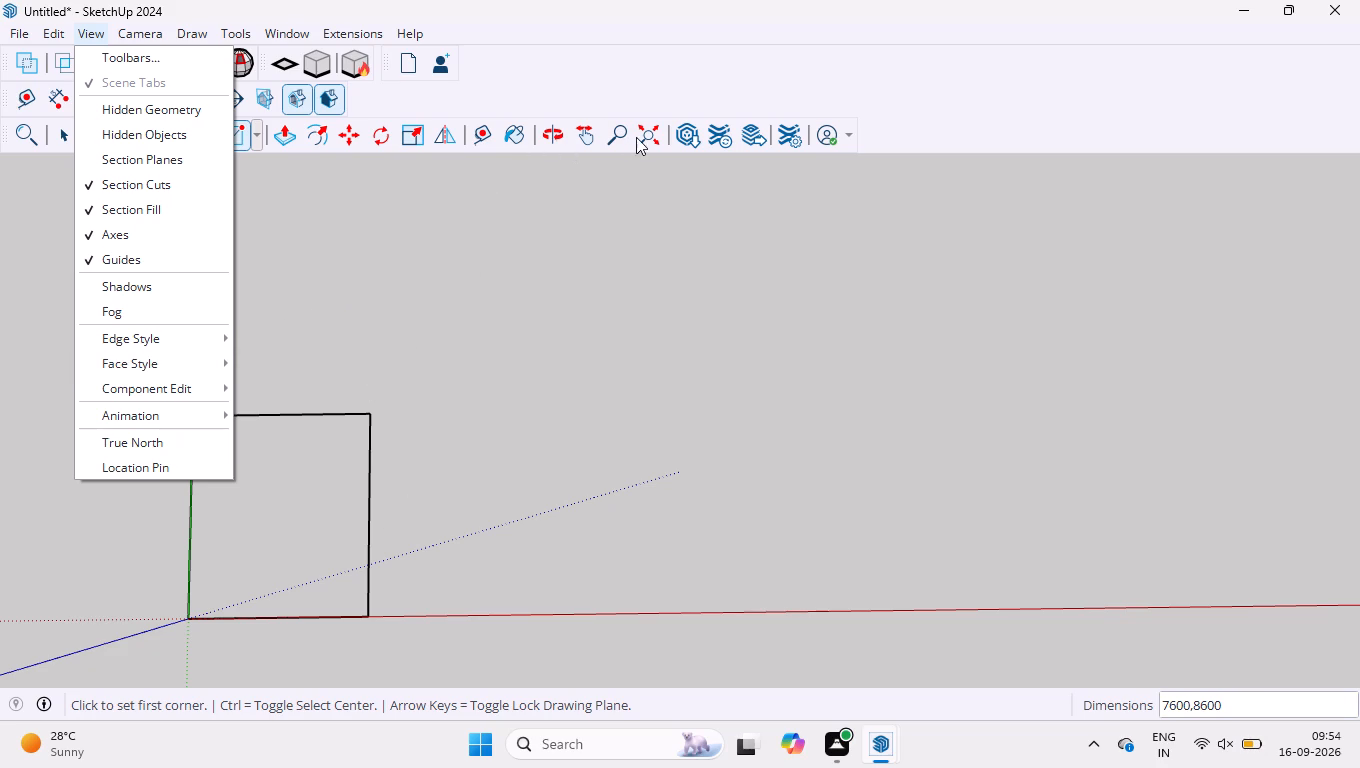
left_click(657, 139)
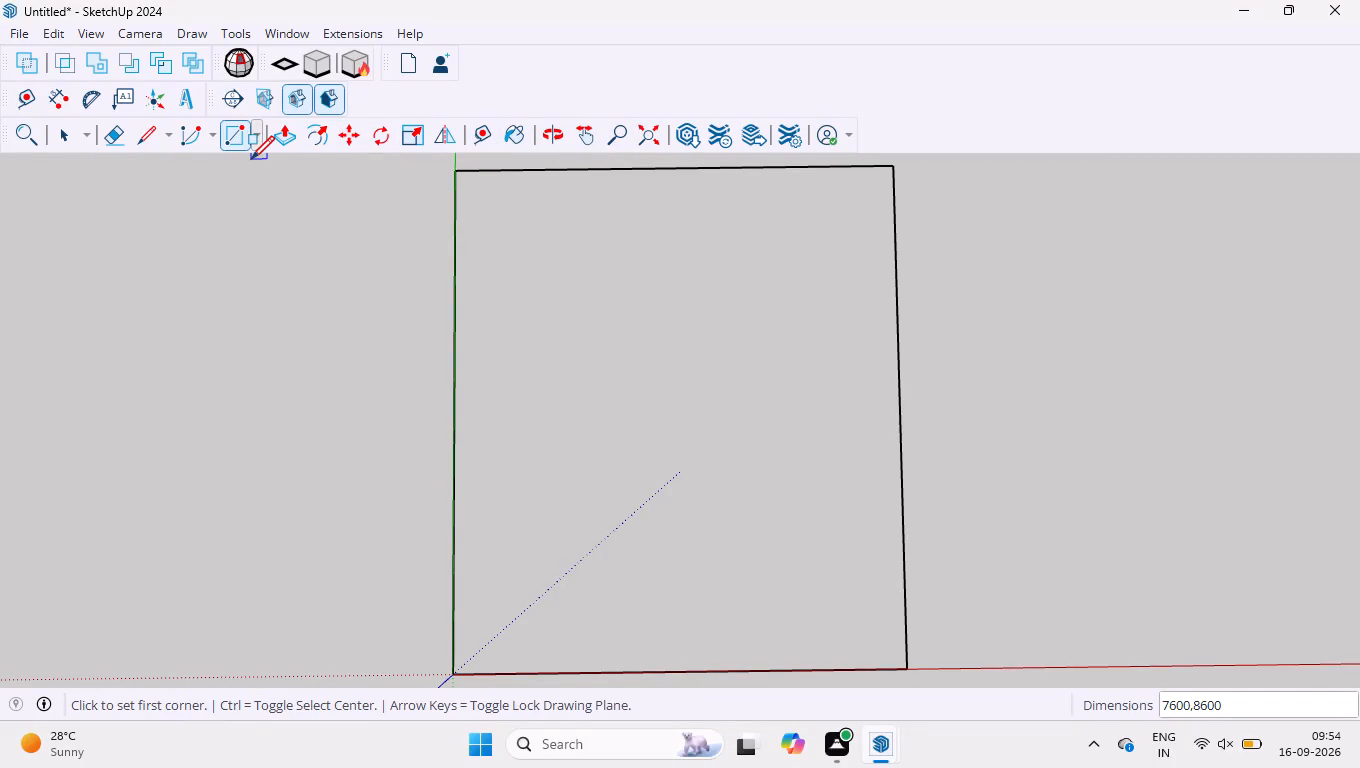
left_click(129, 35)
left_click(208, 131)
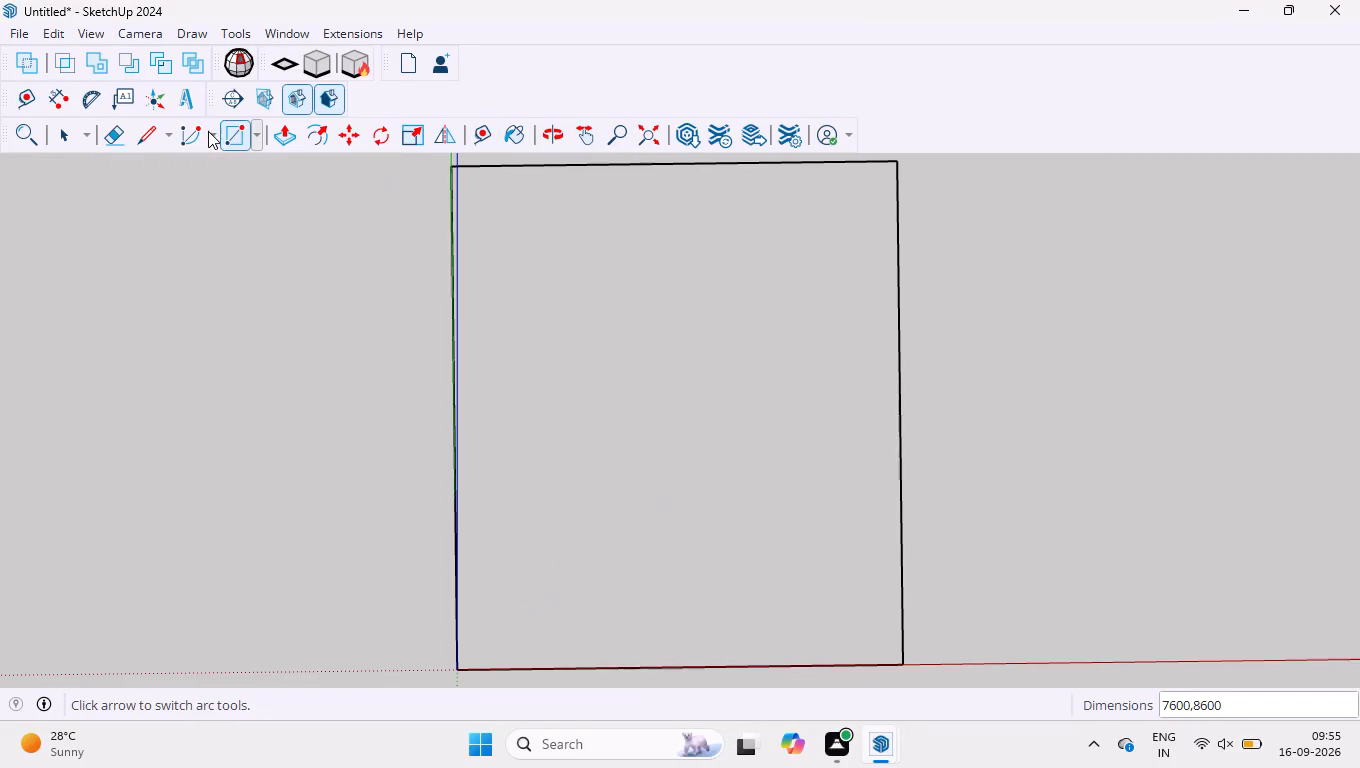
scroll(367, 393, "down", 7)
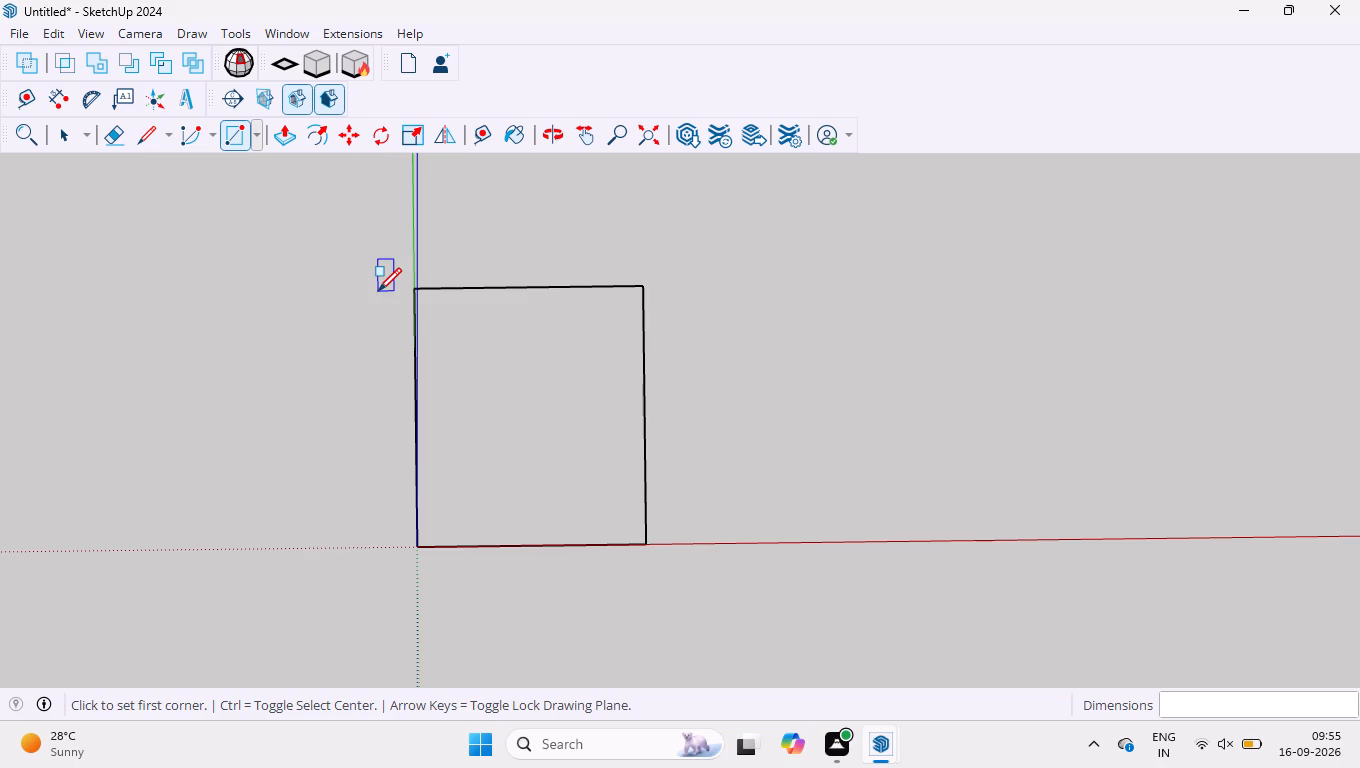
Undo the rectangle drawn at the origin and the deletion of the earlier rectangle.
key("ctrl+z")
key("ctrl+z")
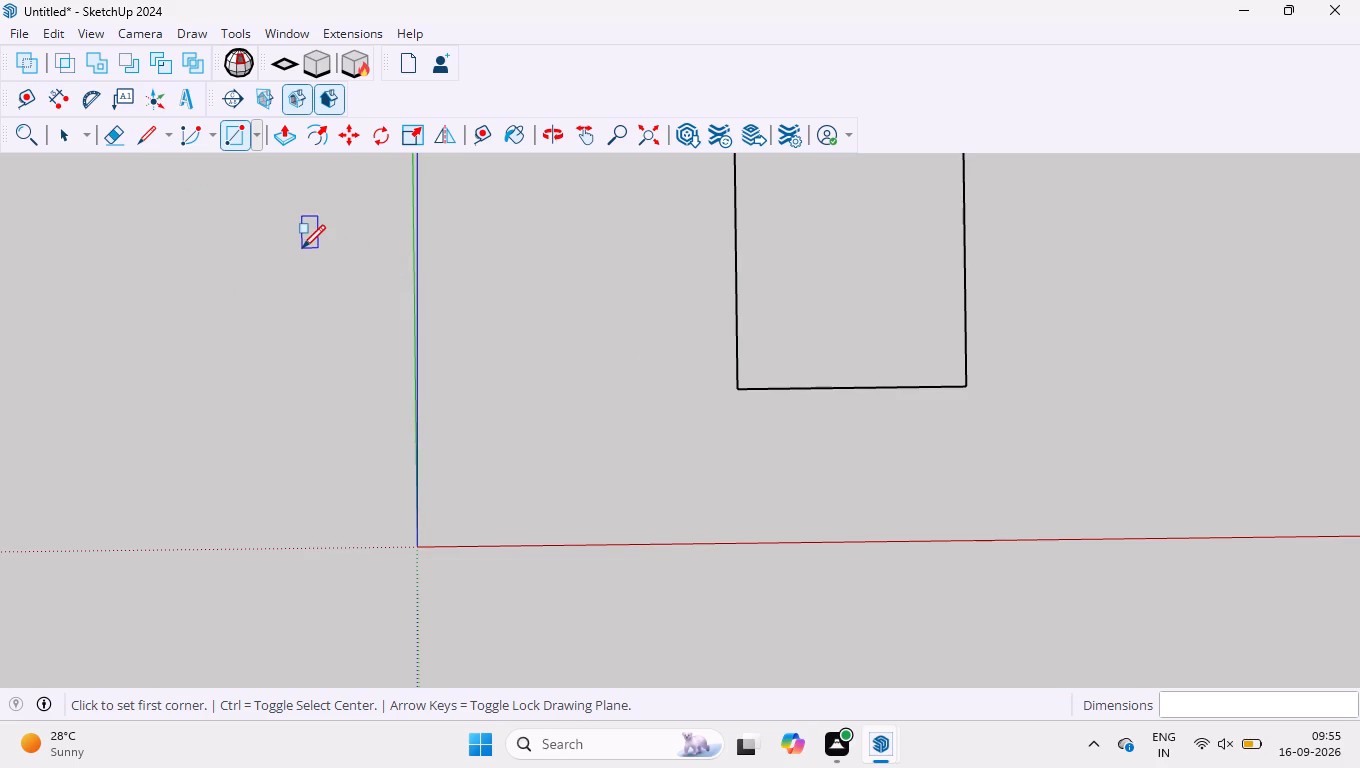
Start a new model from a template, discarding the unsaved model with the rectangle.
left_click(20, 36)
left_click(159, 87)
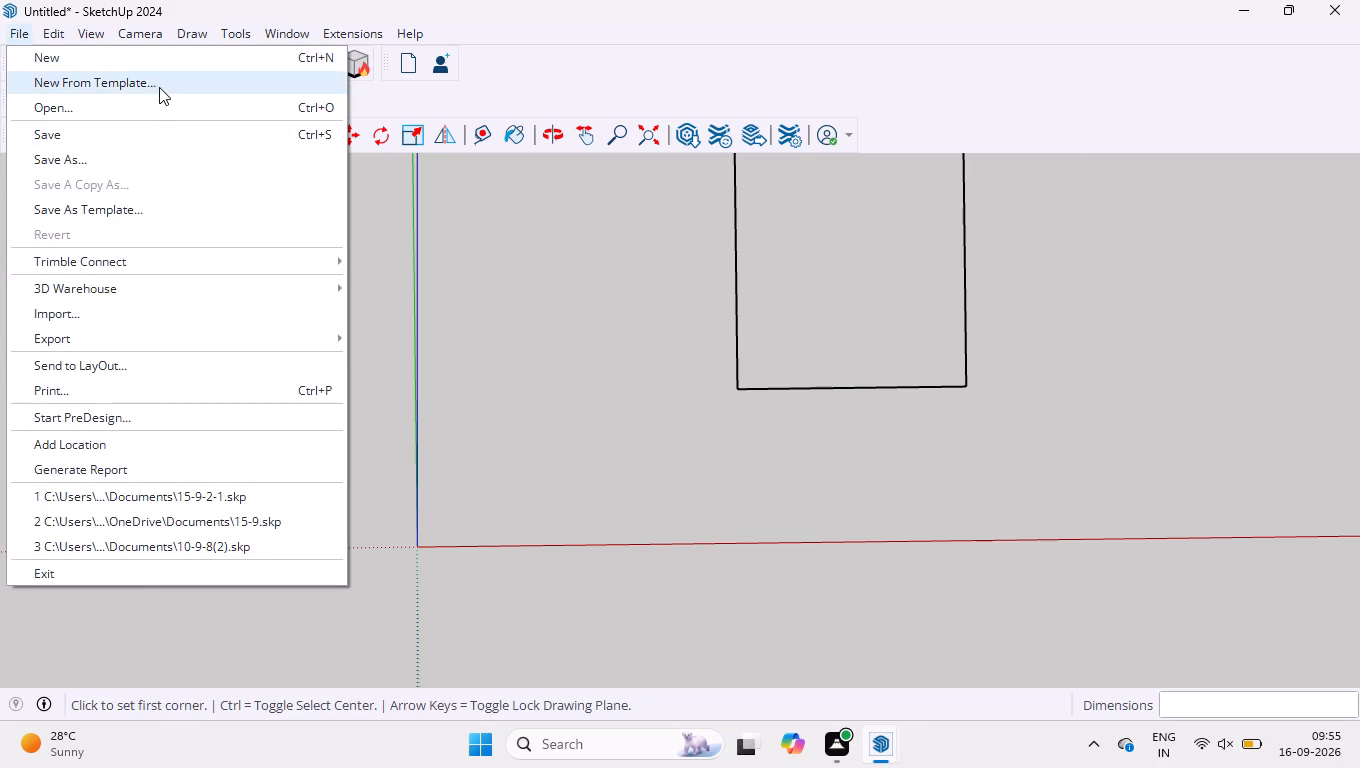
left_click(758, 275)
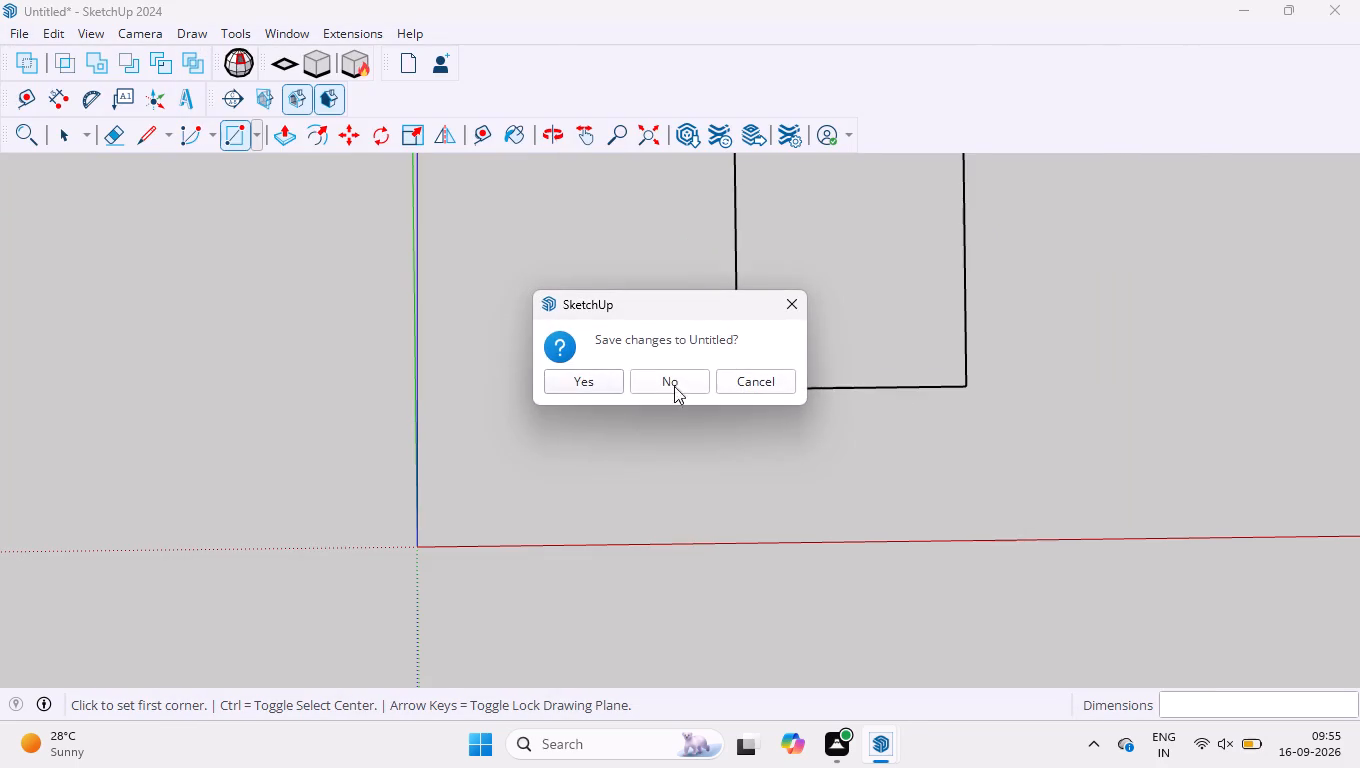
left_click(677, 370)
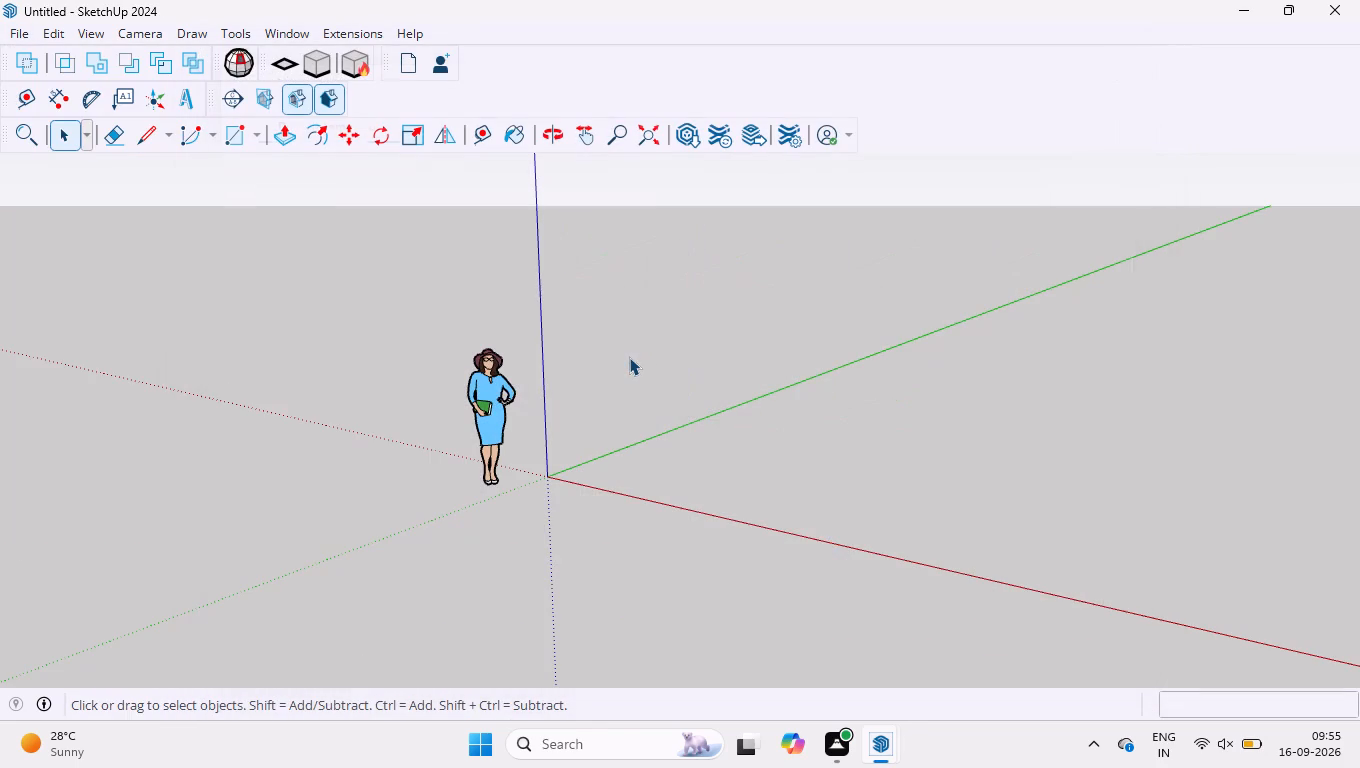
Delete the standing figure beside the origin.
left_click_drag(405, 350, 558, 545)
left_click_drag(614, 327, 392, 479)
key("Delete")
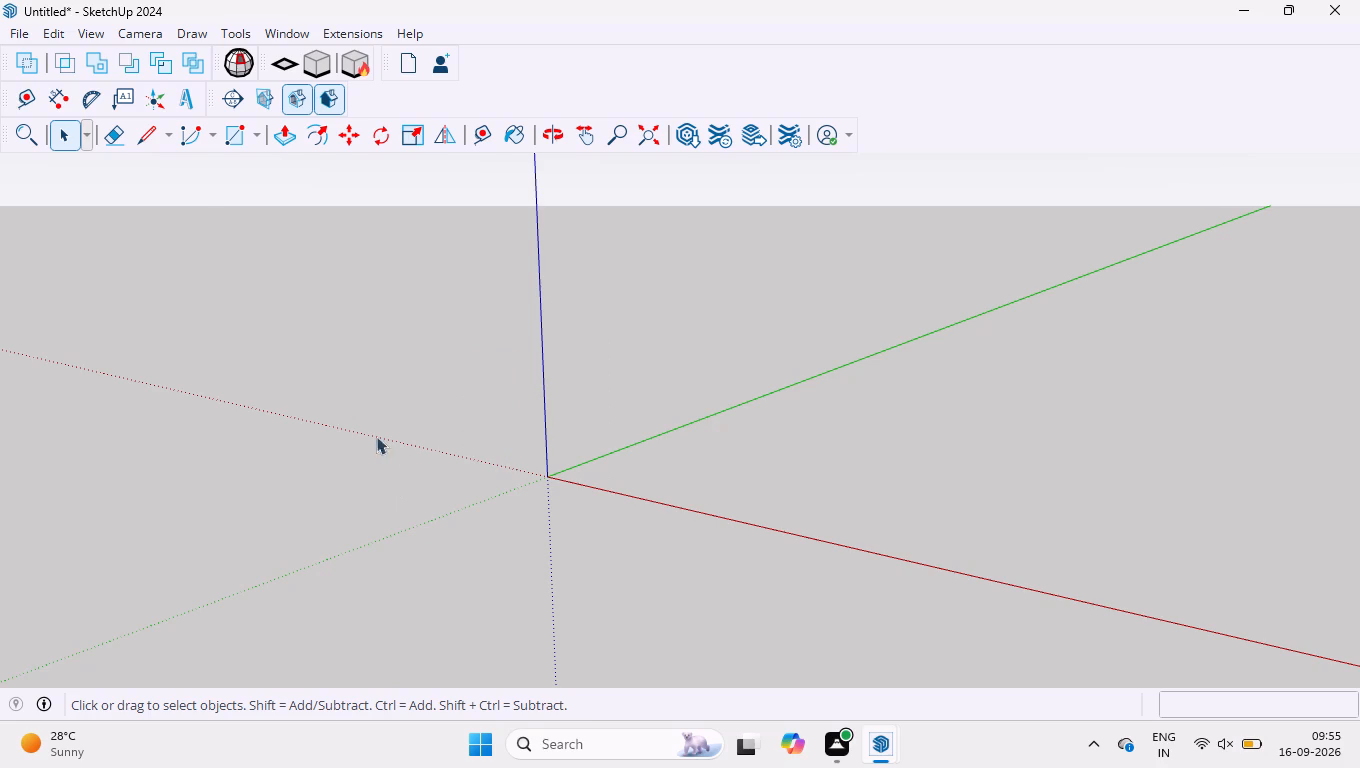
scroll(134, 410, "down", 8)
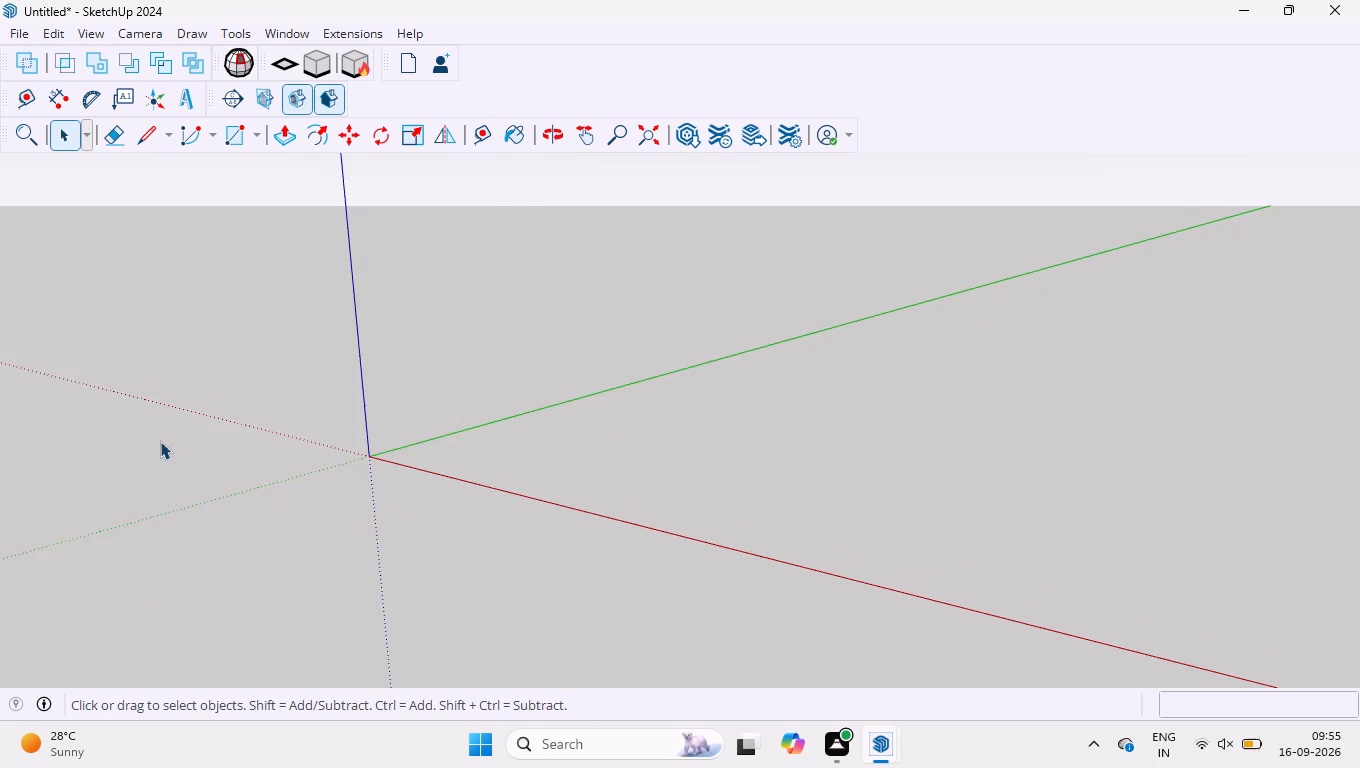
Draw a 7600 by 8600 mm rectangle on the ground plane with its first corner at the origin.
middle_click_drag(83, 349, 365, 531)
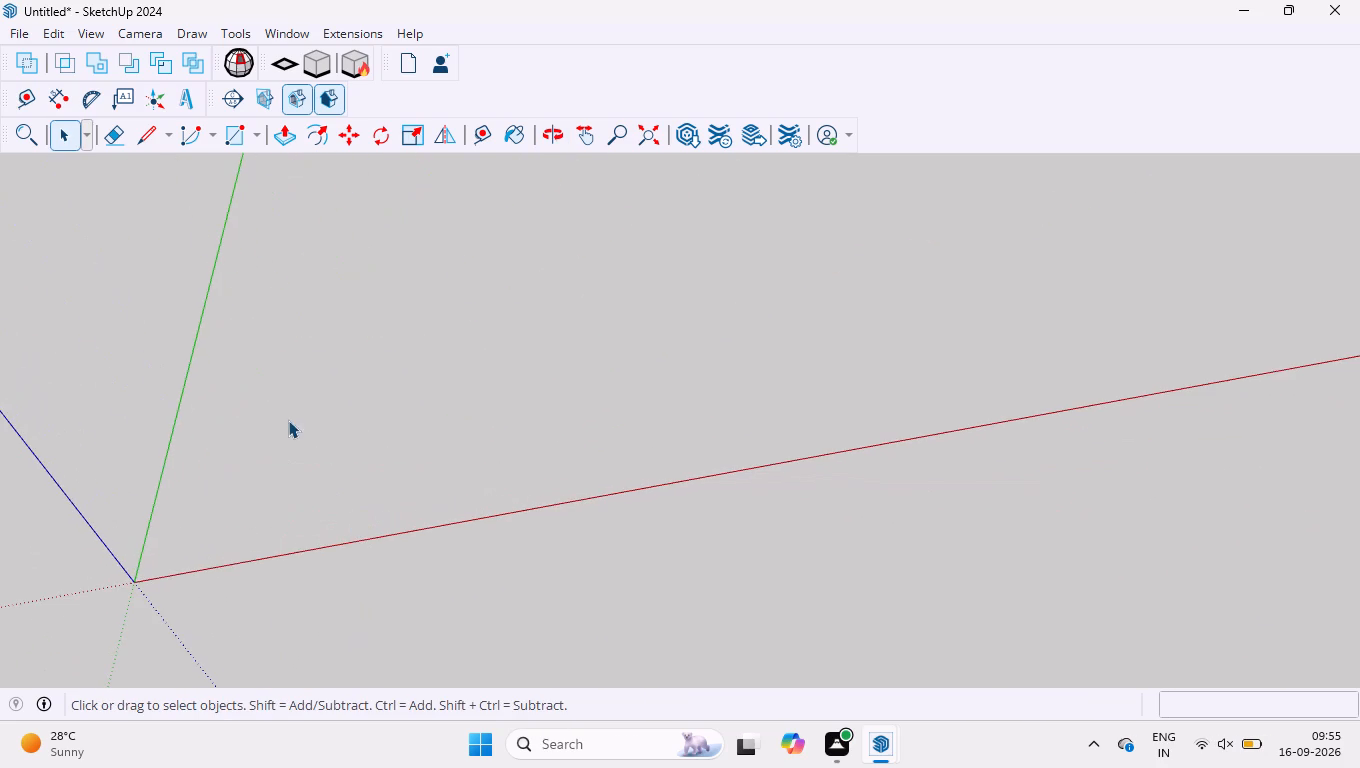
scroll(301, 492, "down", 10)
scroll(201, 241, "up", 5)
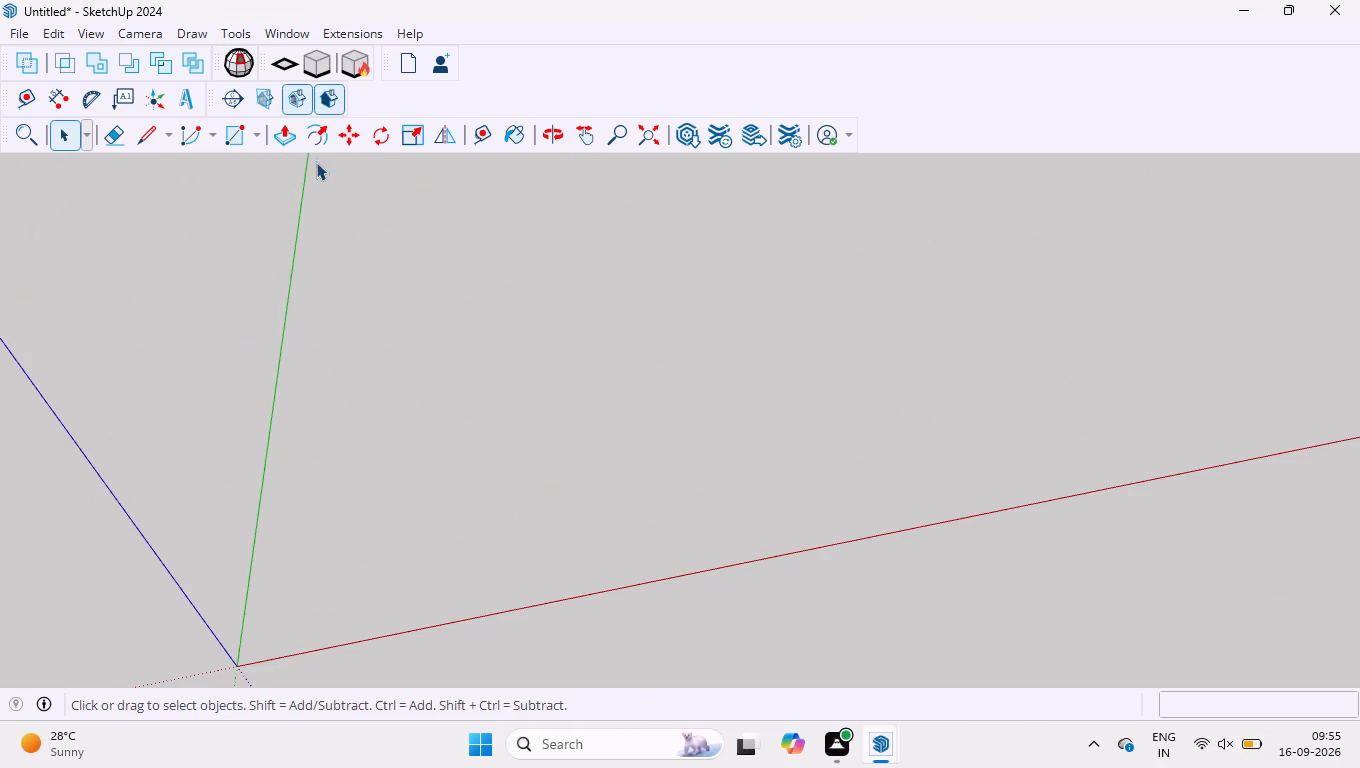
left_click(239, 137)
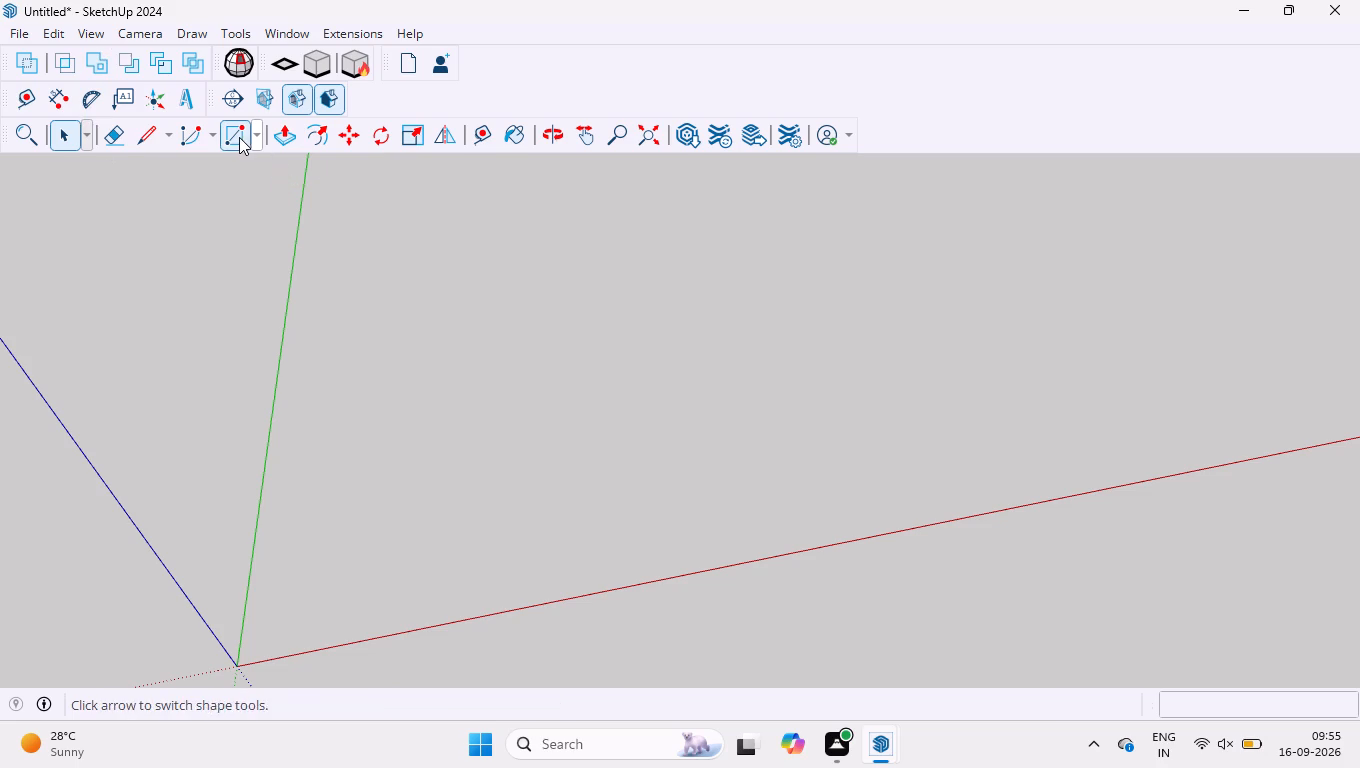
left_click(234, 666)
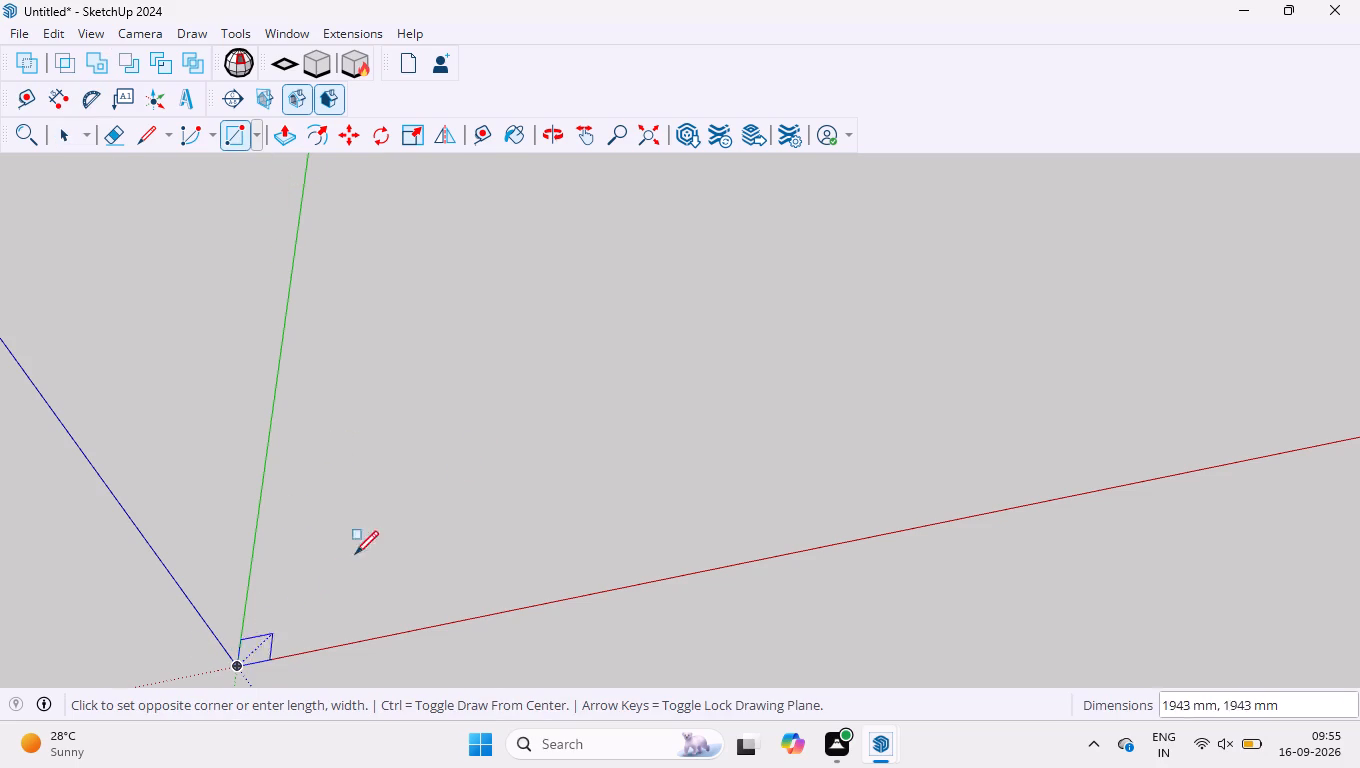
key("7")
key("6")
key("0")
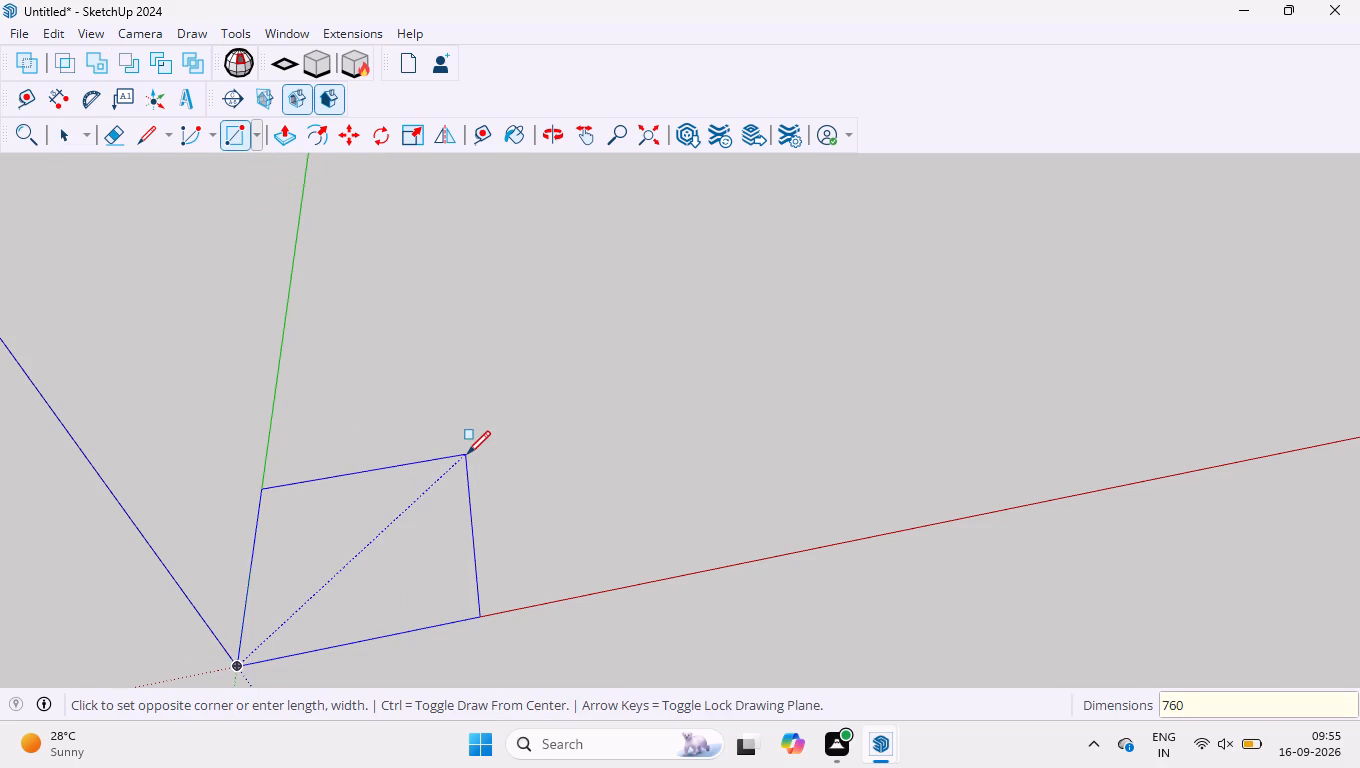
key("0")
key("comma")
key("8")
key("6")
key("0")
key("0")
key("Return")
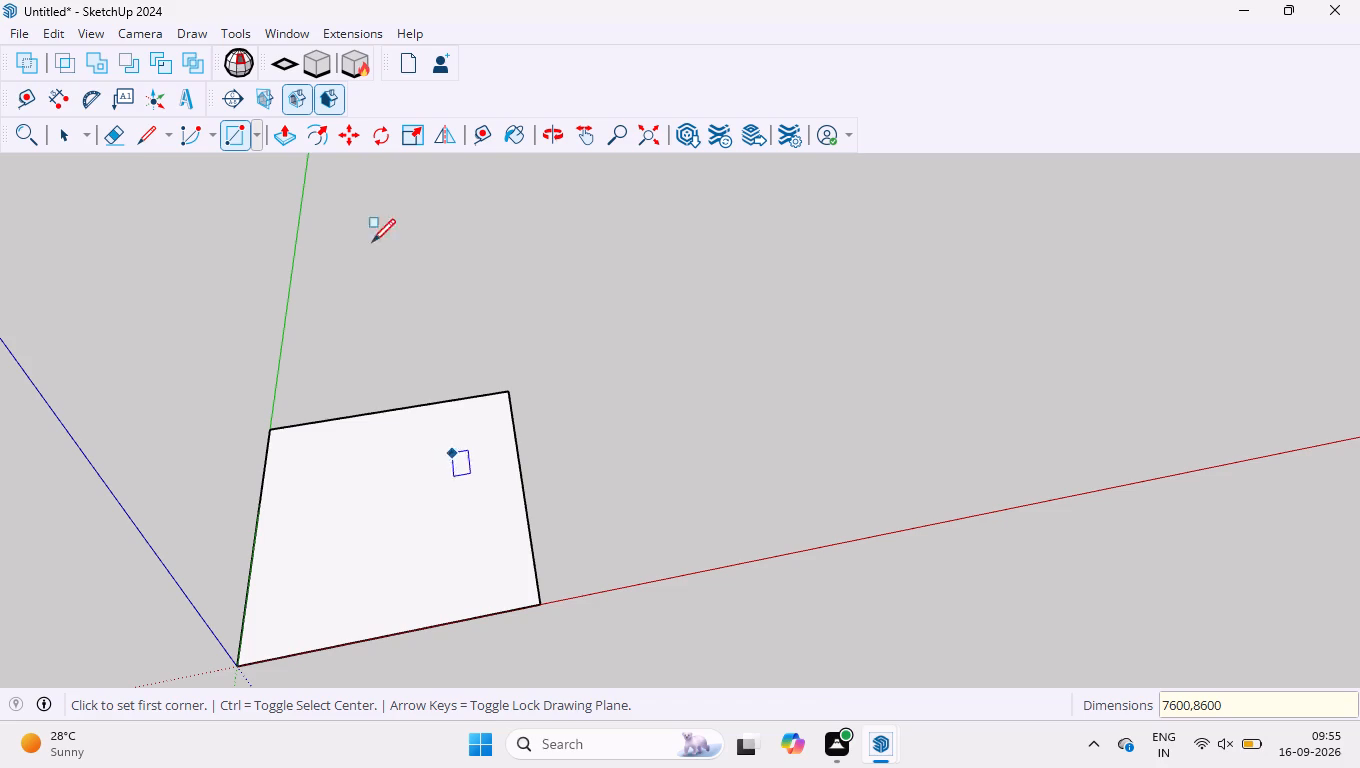
Set the face style to Wireframe.
left_click(103, 31)
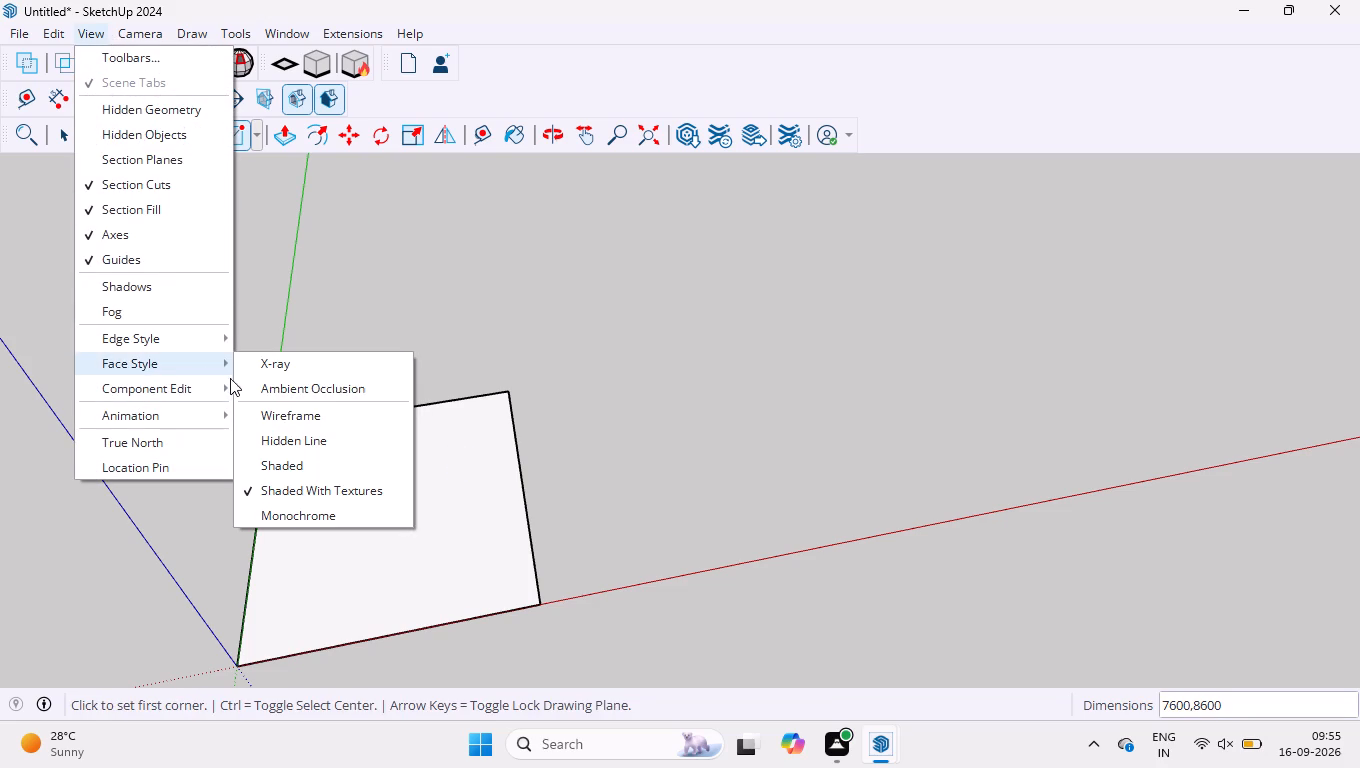
left_click(284, 419)
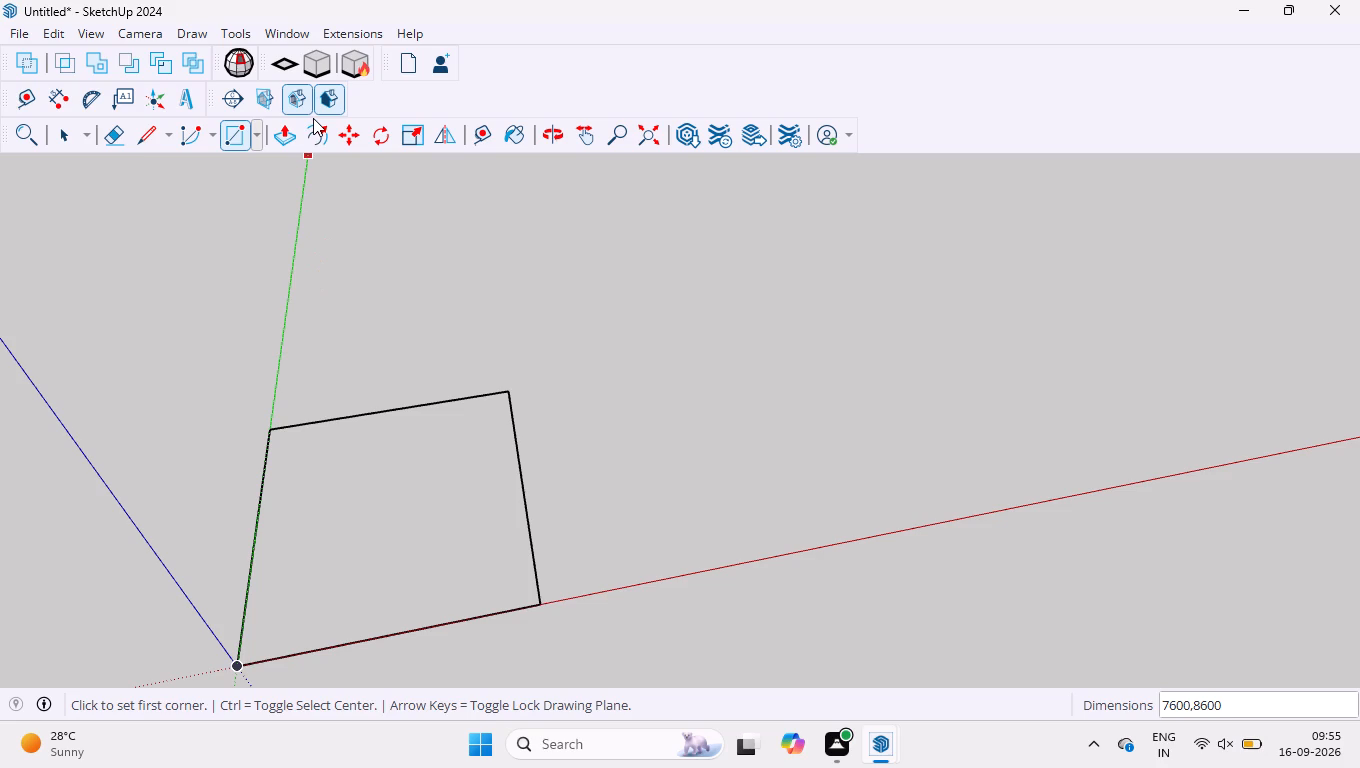
Draw a second 7600 by 8600 mm rectangle on the ground plane, away from the origin between the red and green axes.
scroll(514, 494, "down", 3)
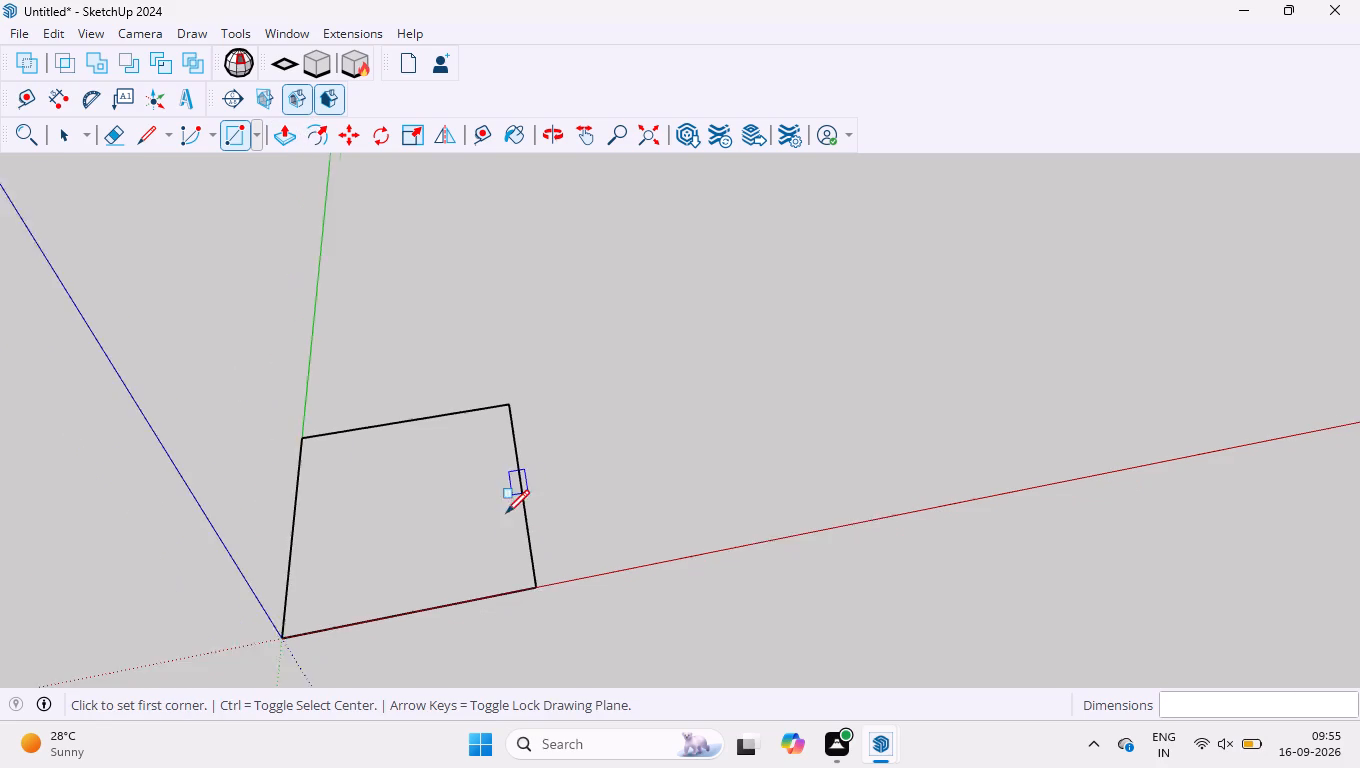
scroll(500, 570, "down", 11)
left_click(669, 464)
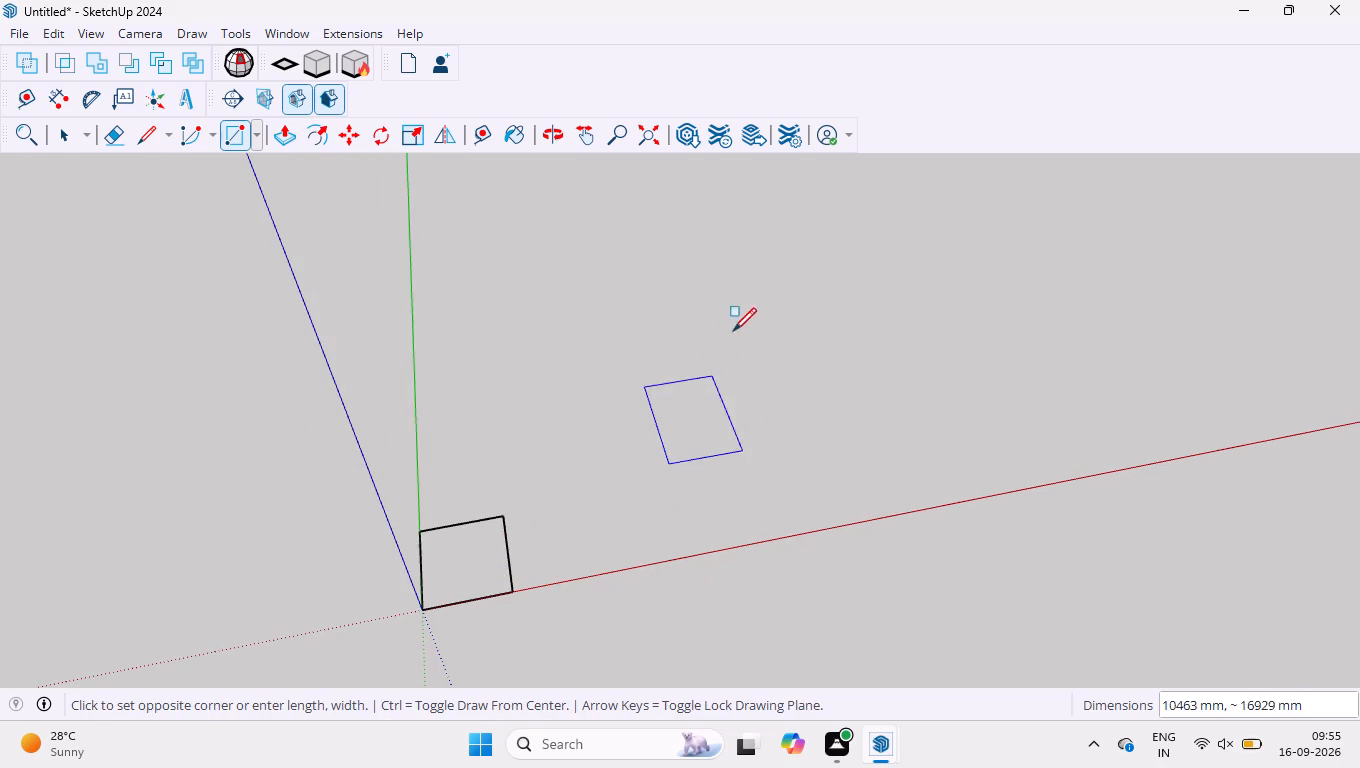
type("76")
key("0")
key("0")
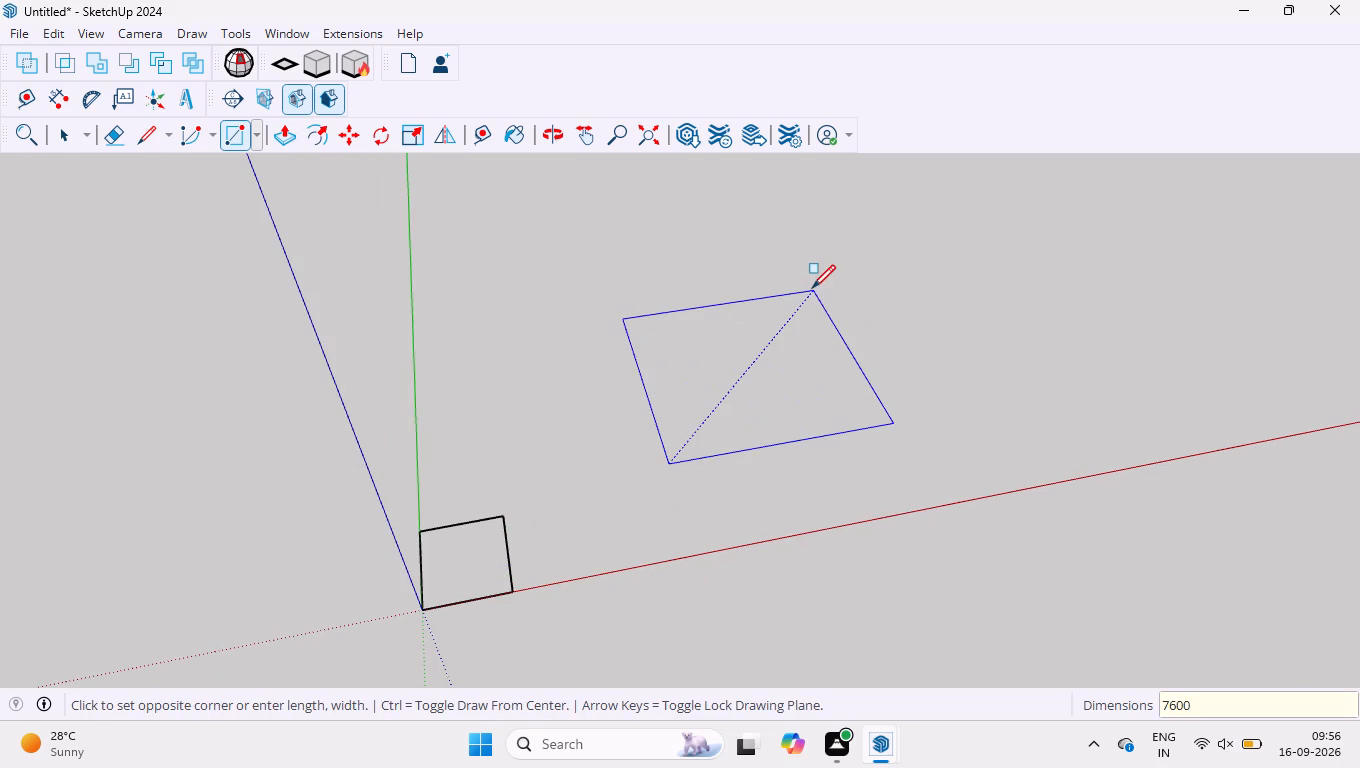
key("comma")
type("86")
key("0")
key("0")
key("Return")
key("space")
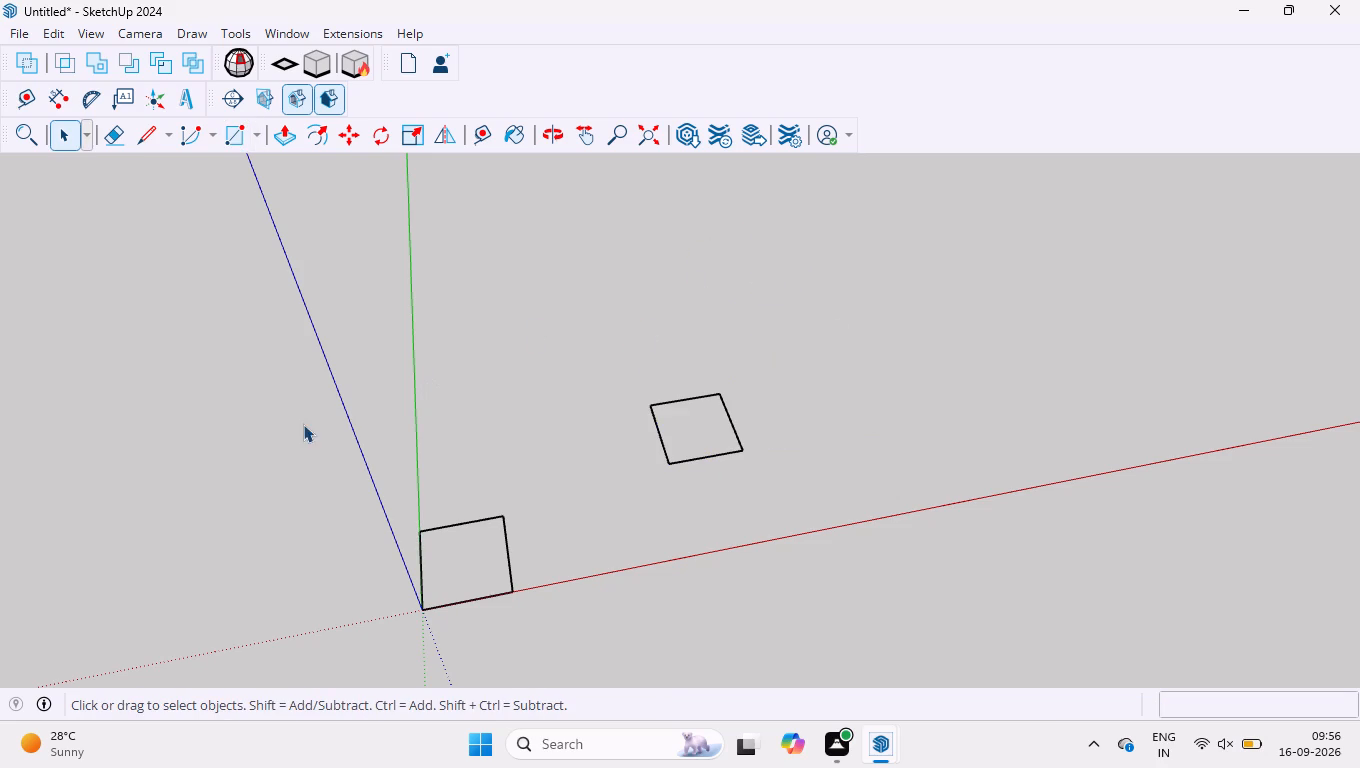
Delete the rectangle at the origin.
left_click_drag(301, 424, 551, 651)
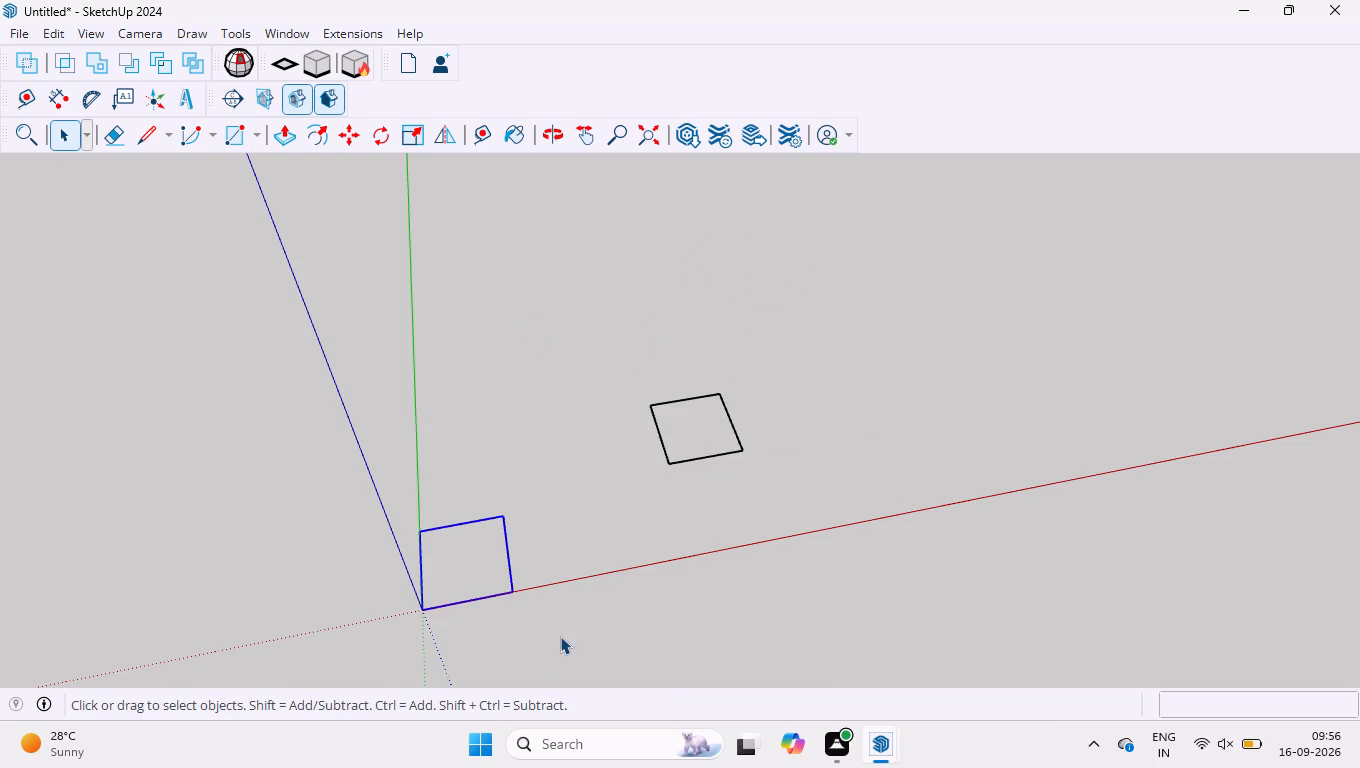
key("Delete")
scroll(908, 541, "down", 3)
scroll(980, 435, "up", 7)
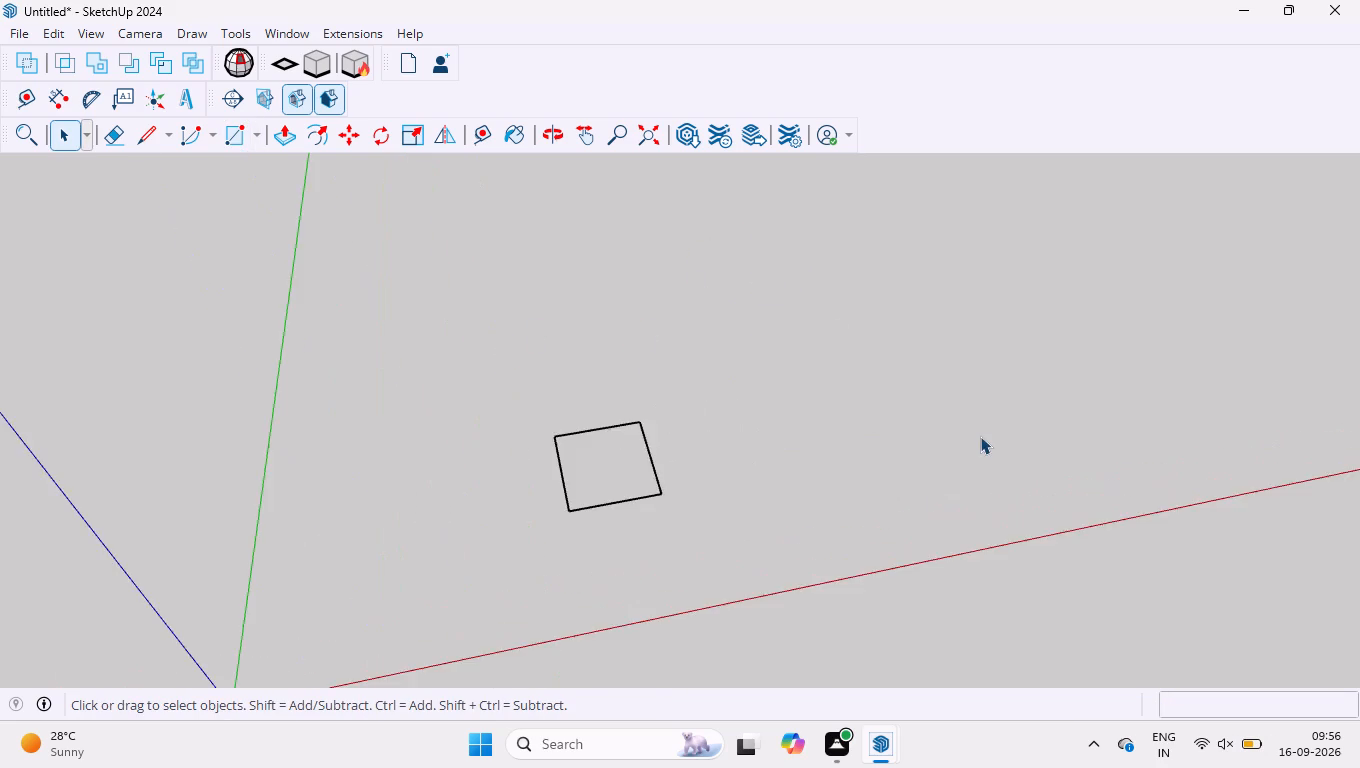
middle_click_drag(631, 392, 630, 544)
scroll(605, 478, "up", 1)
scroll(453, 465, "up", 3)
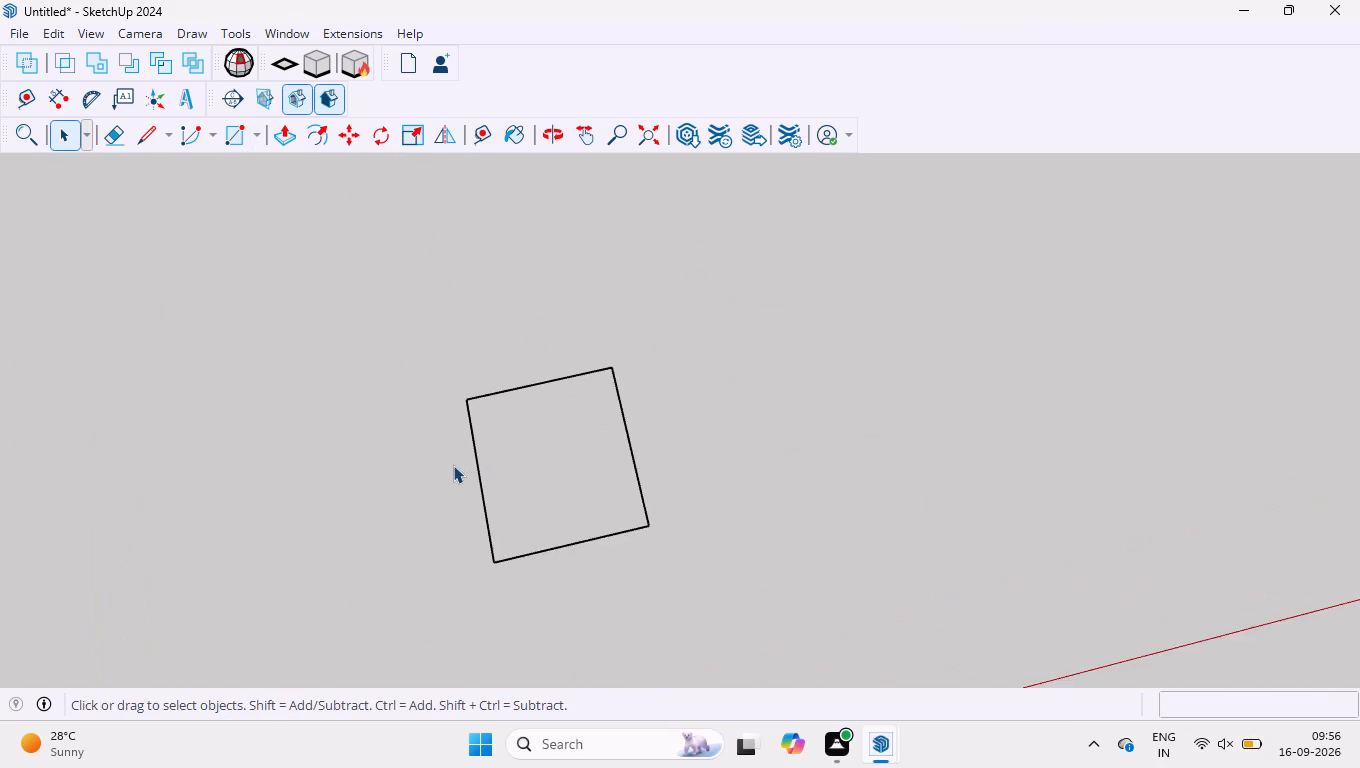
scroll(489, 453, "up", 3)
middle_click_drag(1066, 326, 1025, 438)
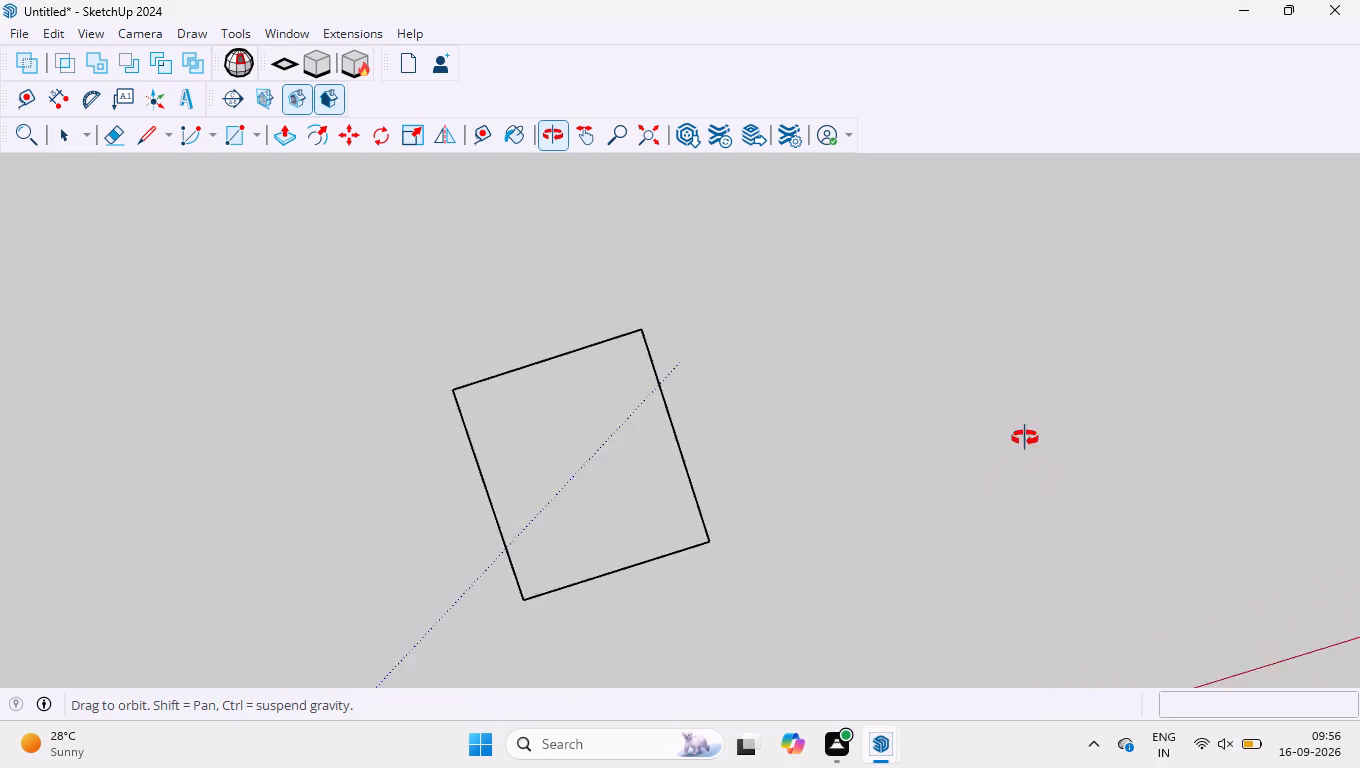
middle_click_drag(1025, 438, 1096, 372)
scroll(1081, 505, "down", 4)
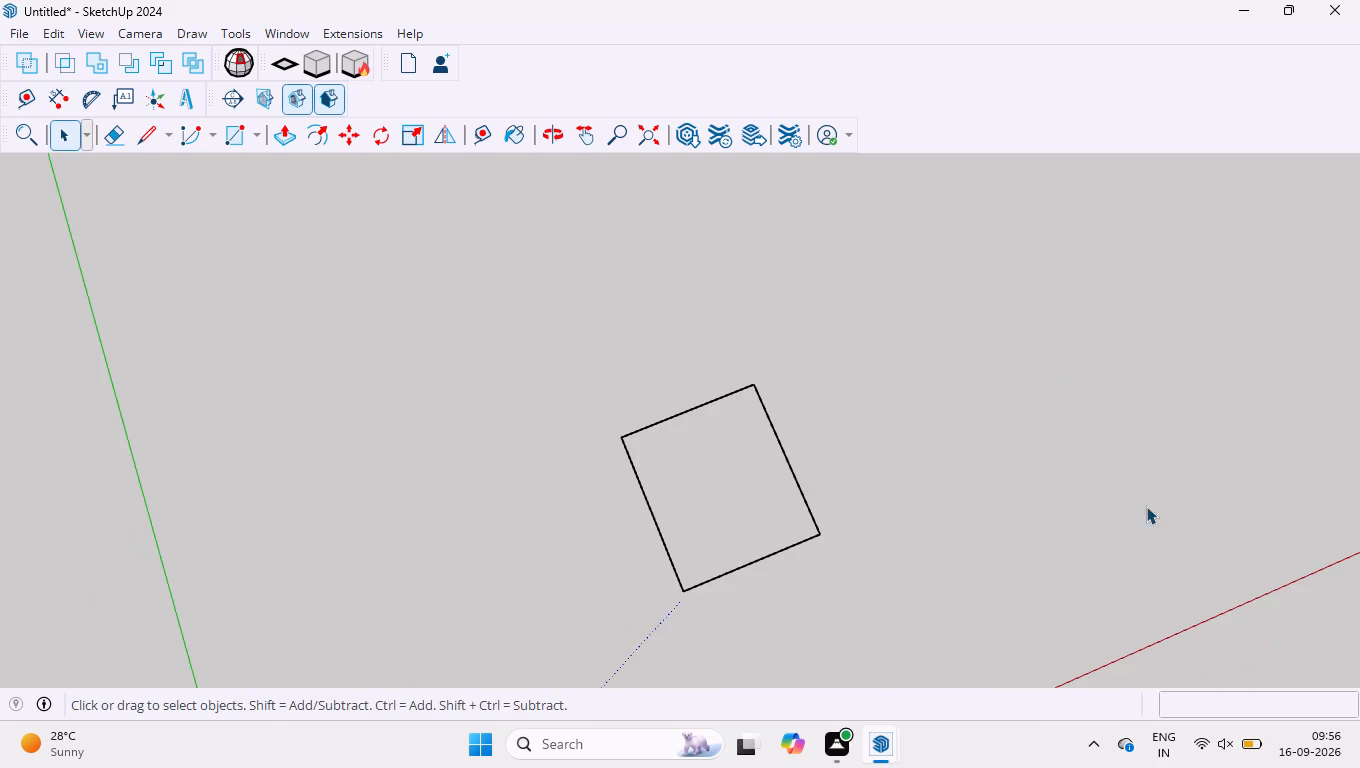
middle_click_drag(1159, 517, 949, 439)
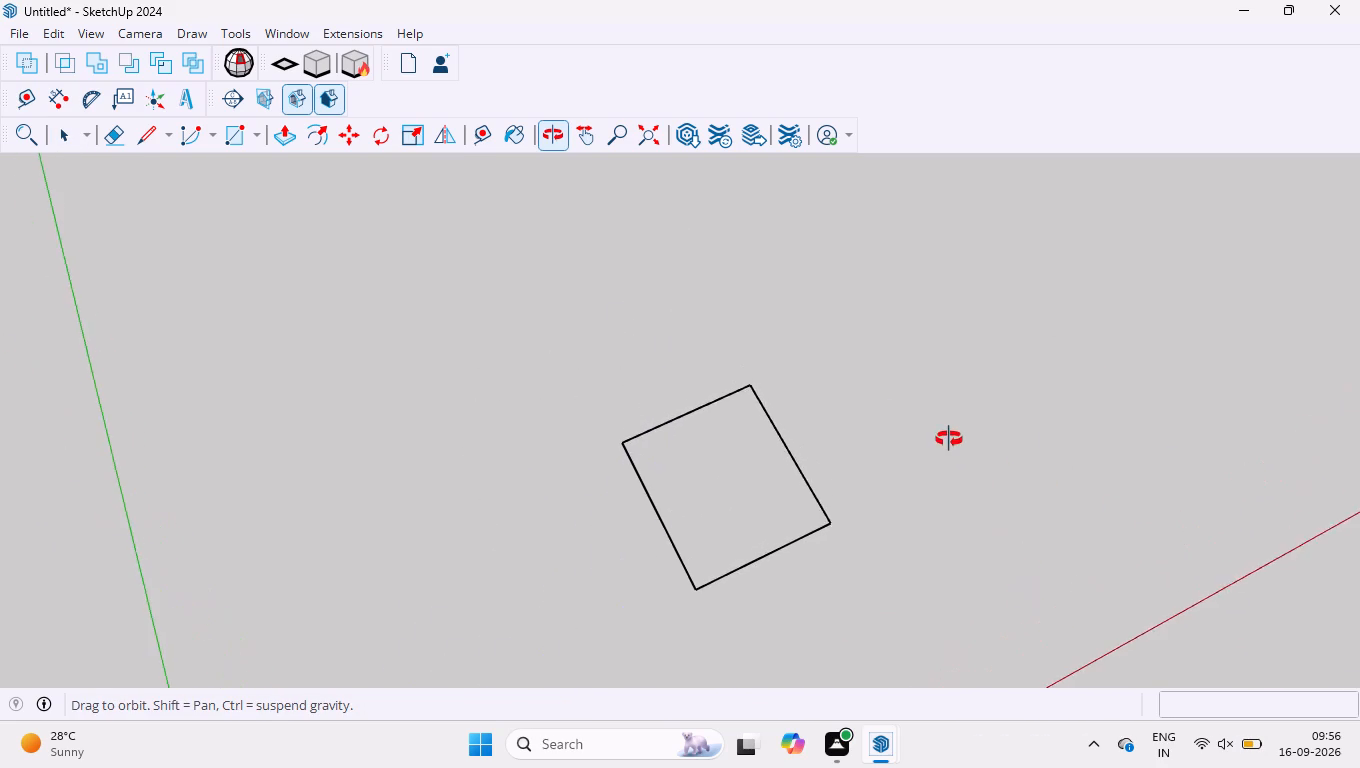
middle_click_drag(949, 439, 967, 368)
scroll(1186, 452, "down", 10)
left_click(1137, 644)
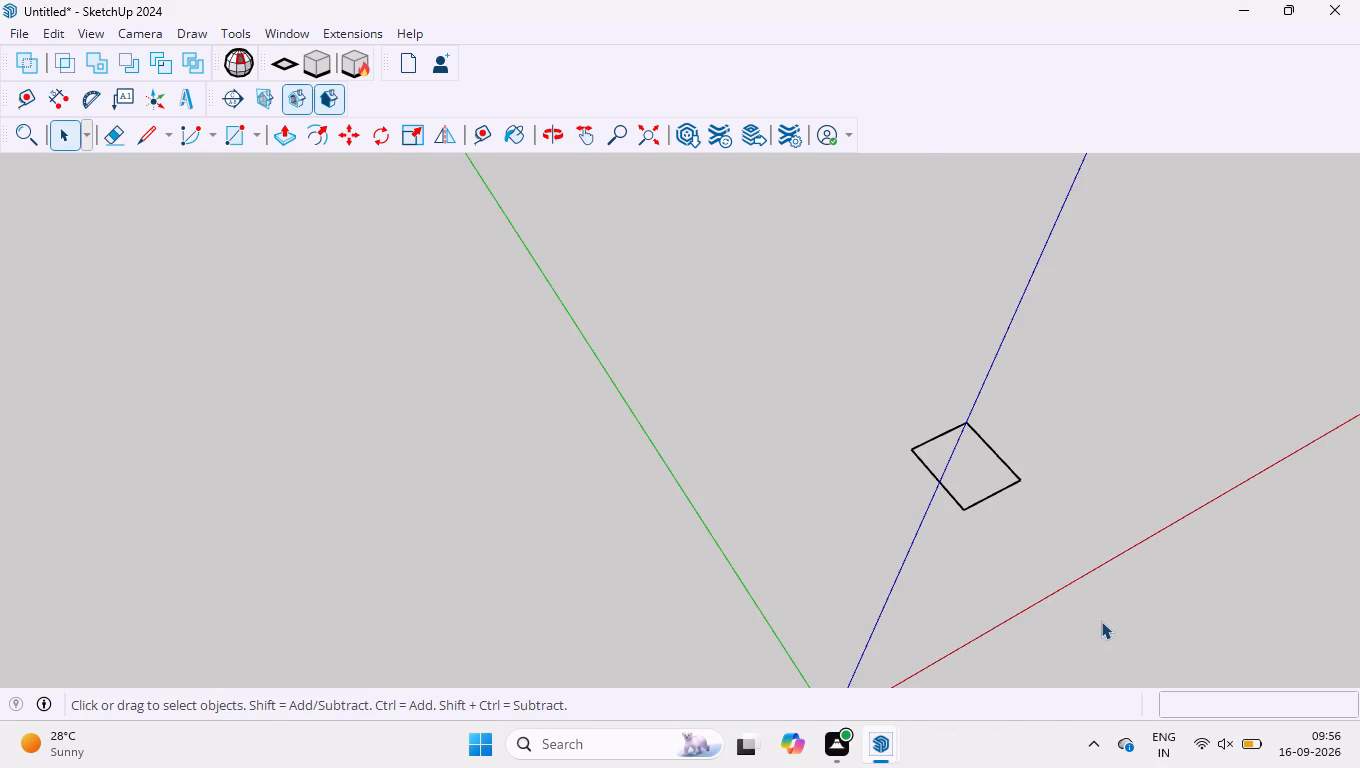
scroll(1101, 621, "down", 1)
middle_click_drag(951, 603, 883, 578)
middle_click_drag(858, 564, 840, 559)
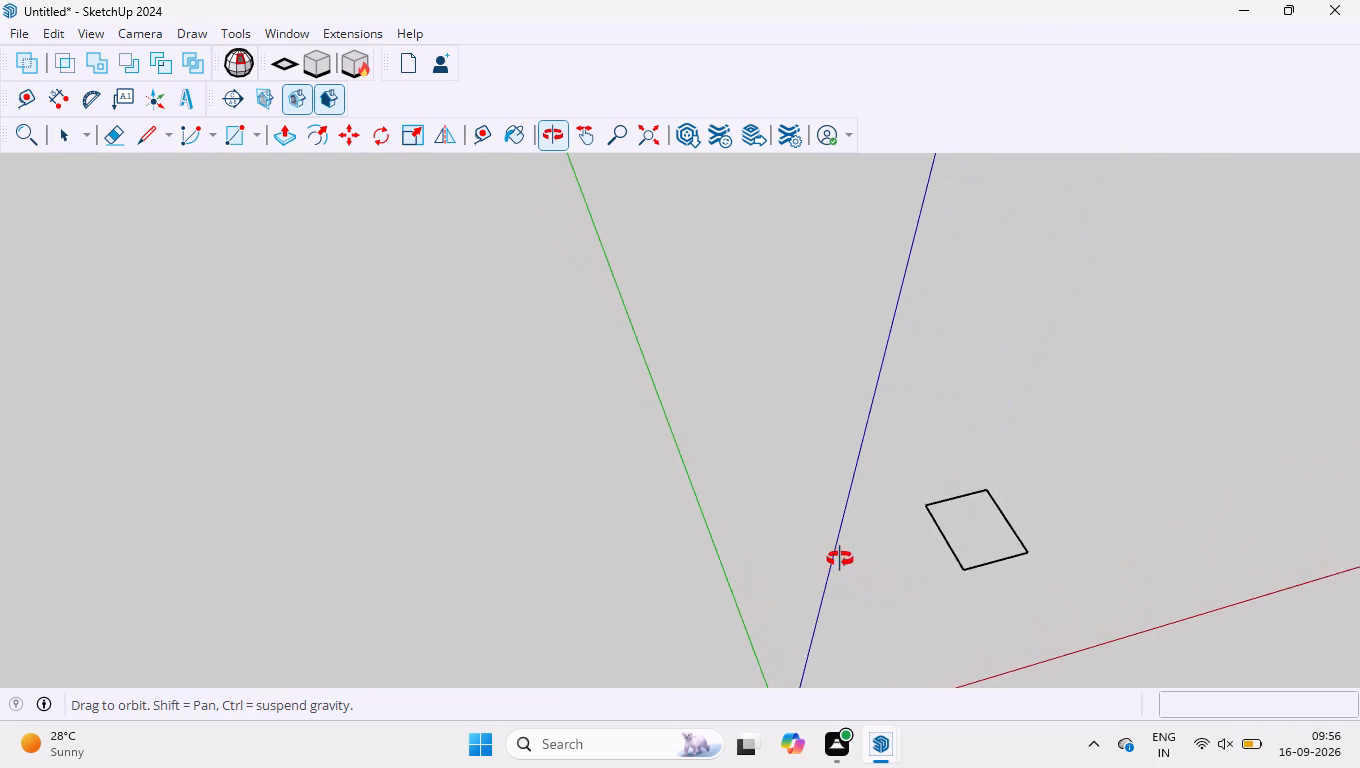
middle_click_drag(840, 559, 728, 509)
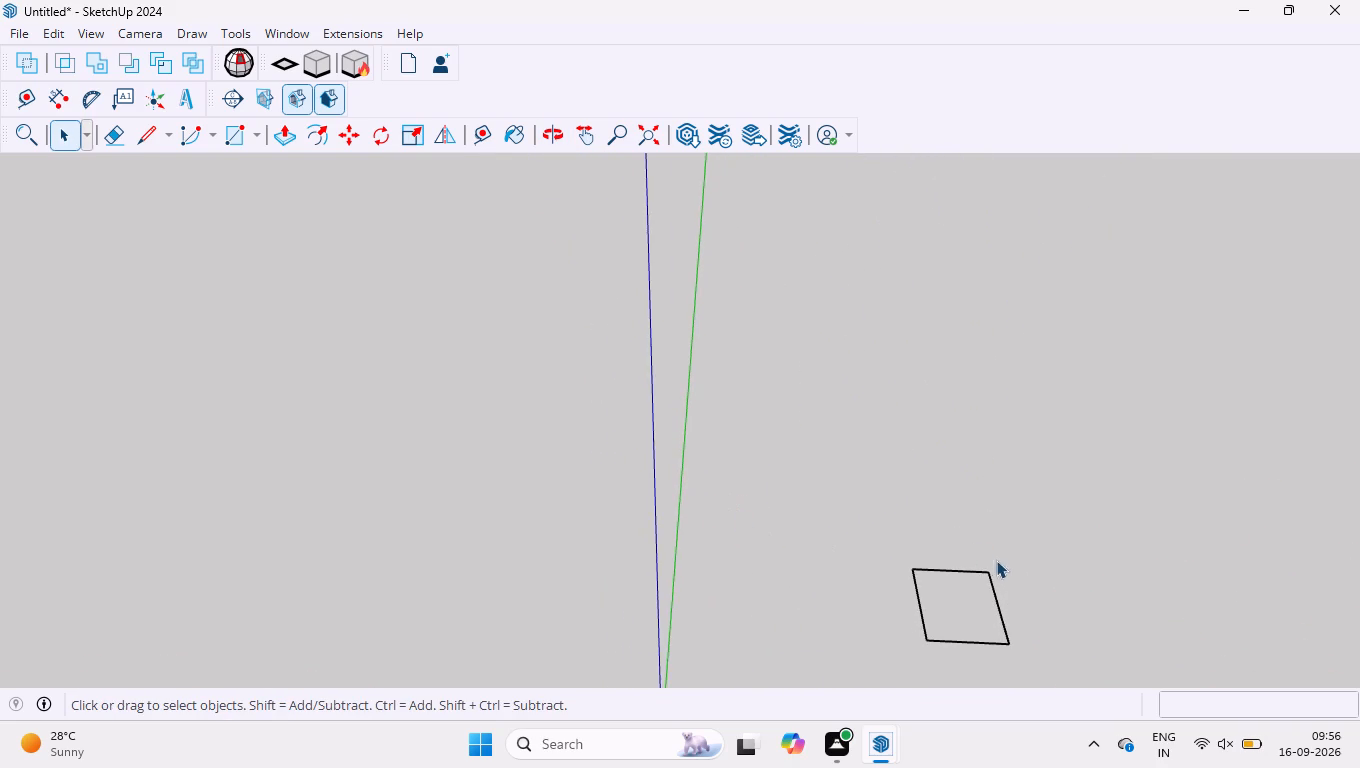
Offset all four edges of the remaining rectangle inward by 300 mm and clear the selection.
scroll(998, 571, "up", 1)
scroll(1030, 650, "up", 15)
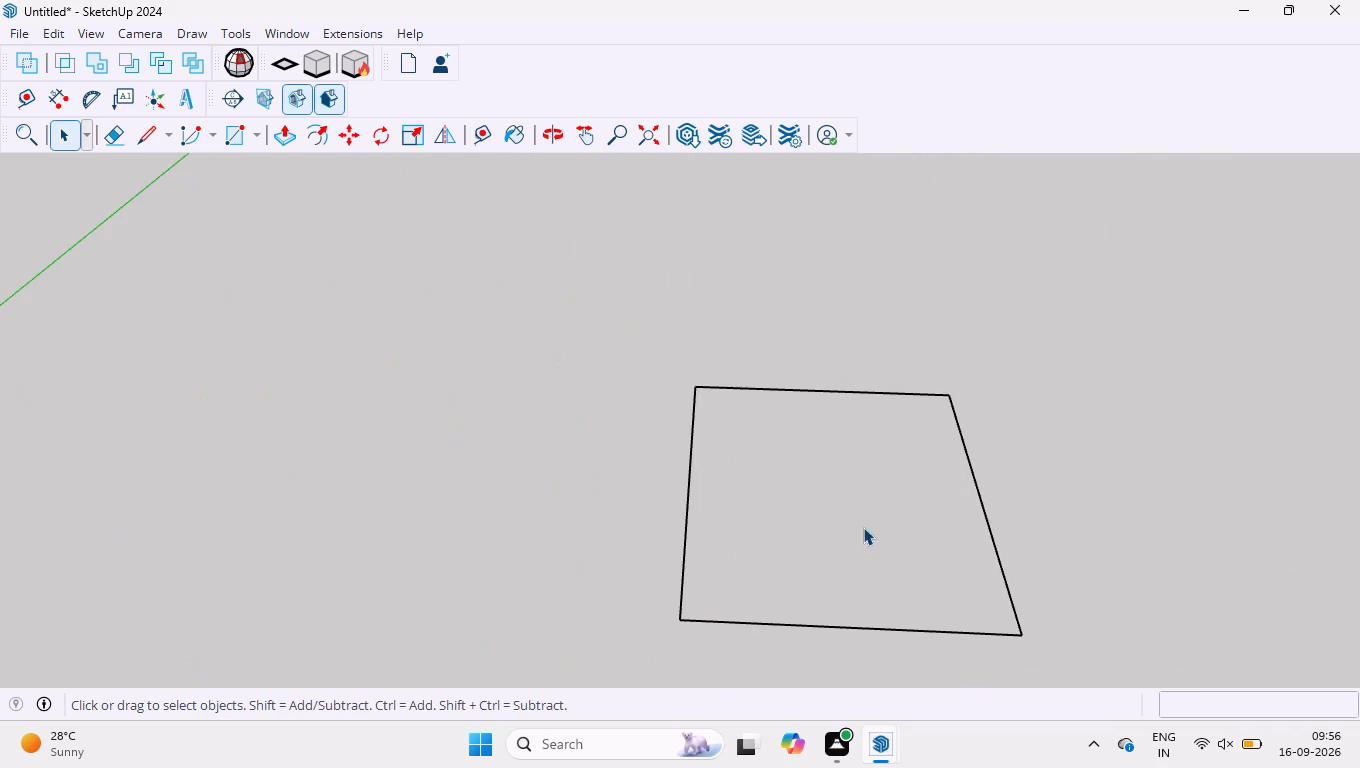
middle_click_drag(862, 526, 855, 648)
scroll(857, 450, "down", 8)
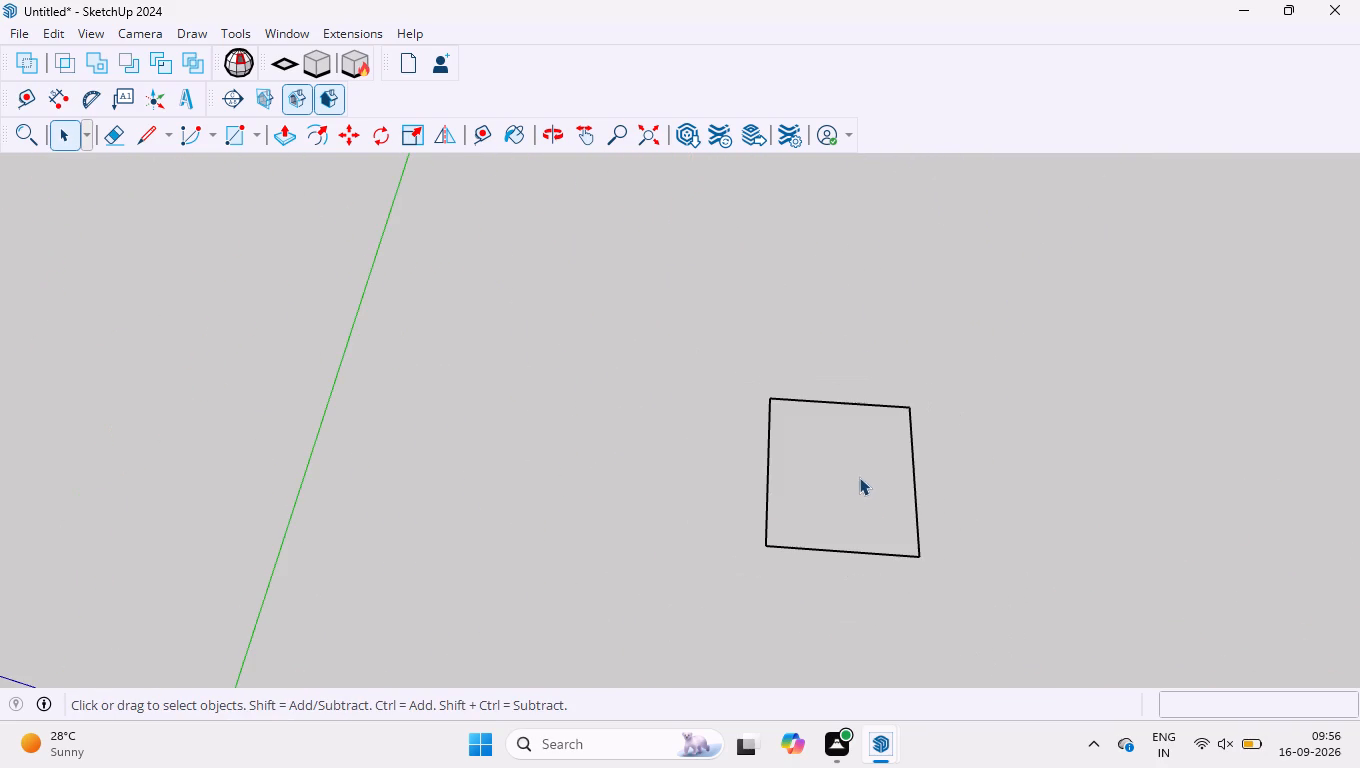
middle_click_drag(815, 516, 833, 586)
scroll(1067, 411, "up", 3)
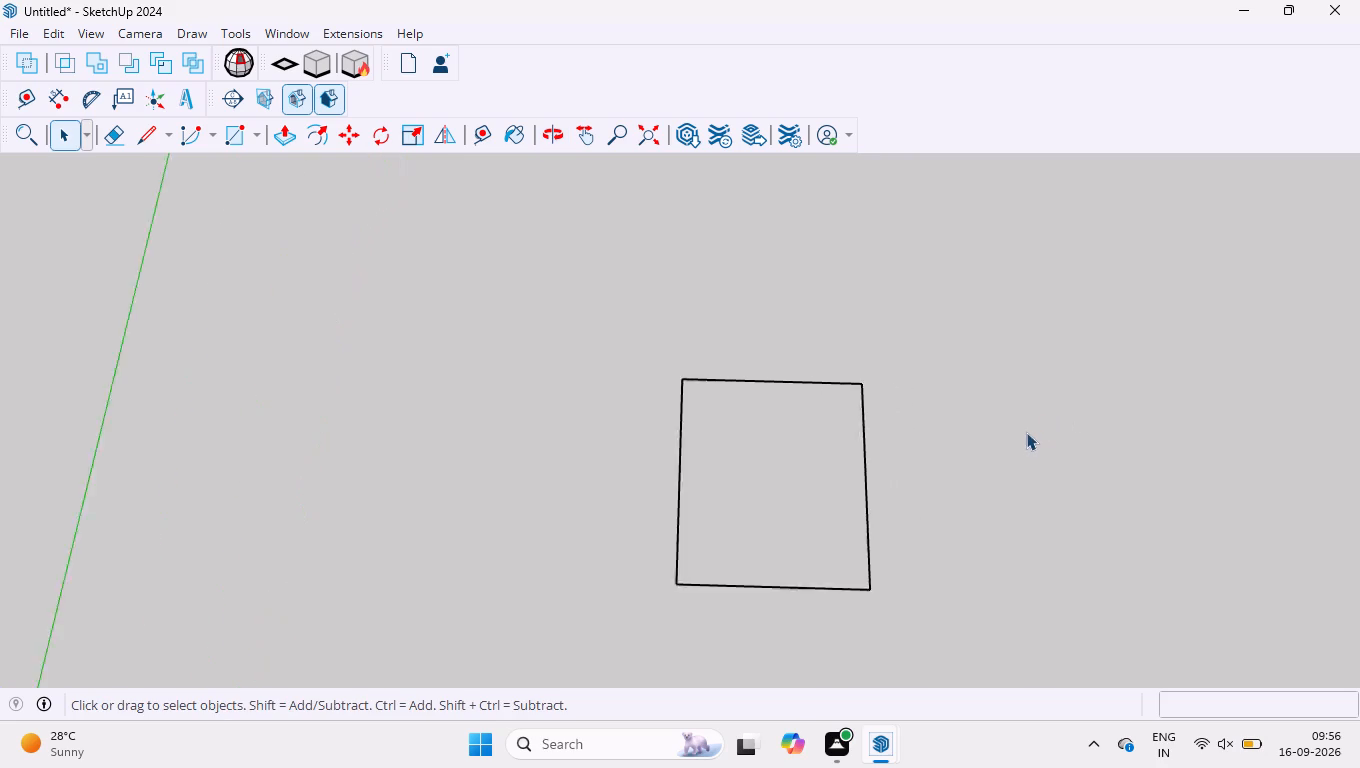
scroll(1026, 432, "up", 2)
scroll(387, 677, "up", 1)
scroll(1102, 285, "up", 1)
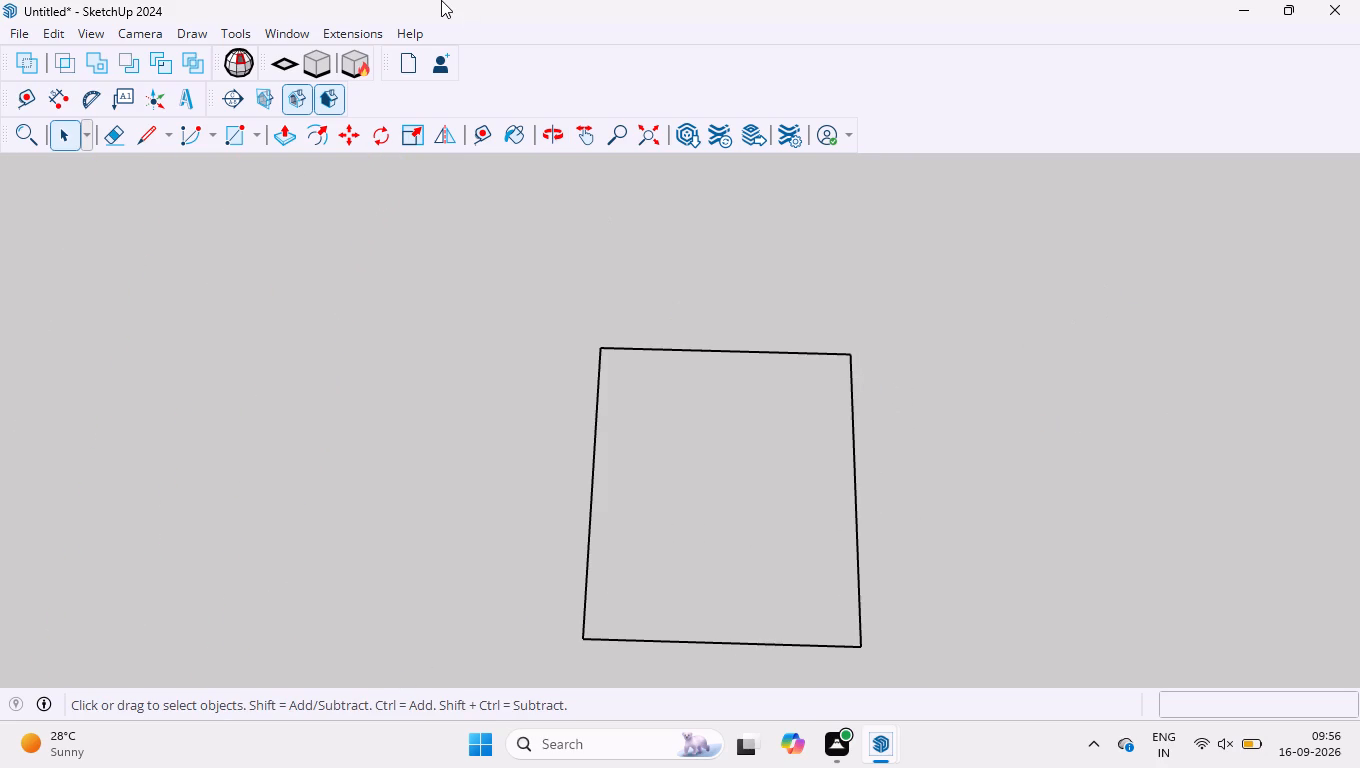
left_click(306, 130)
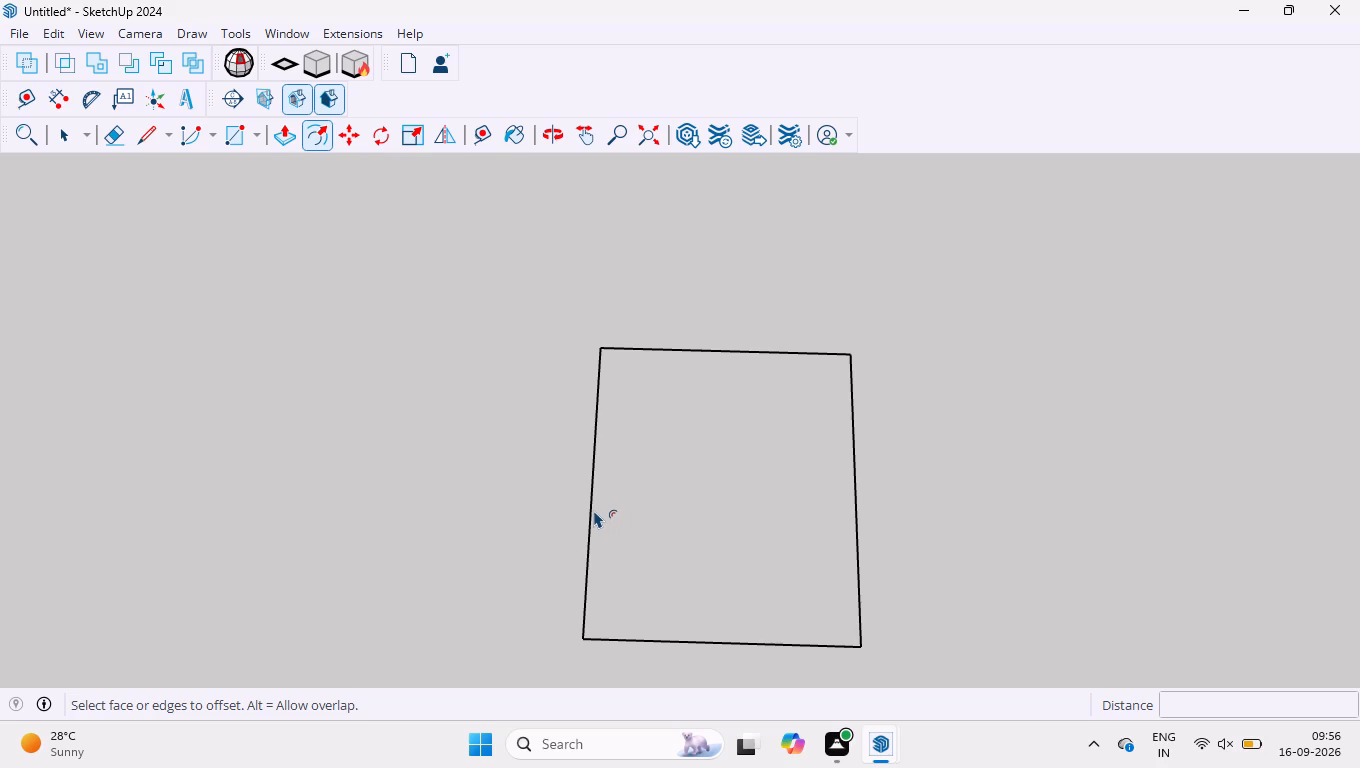
key("space")
left_click_drag(507, 247, 701, 461)
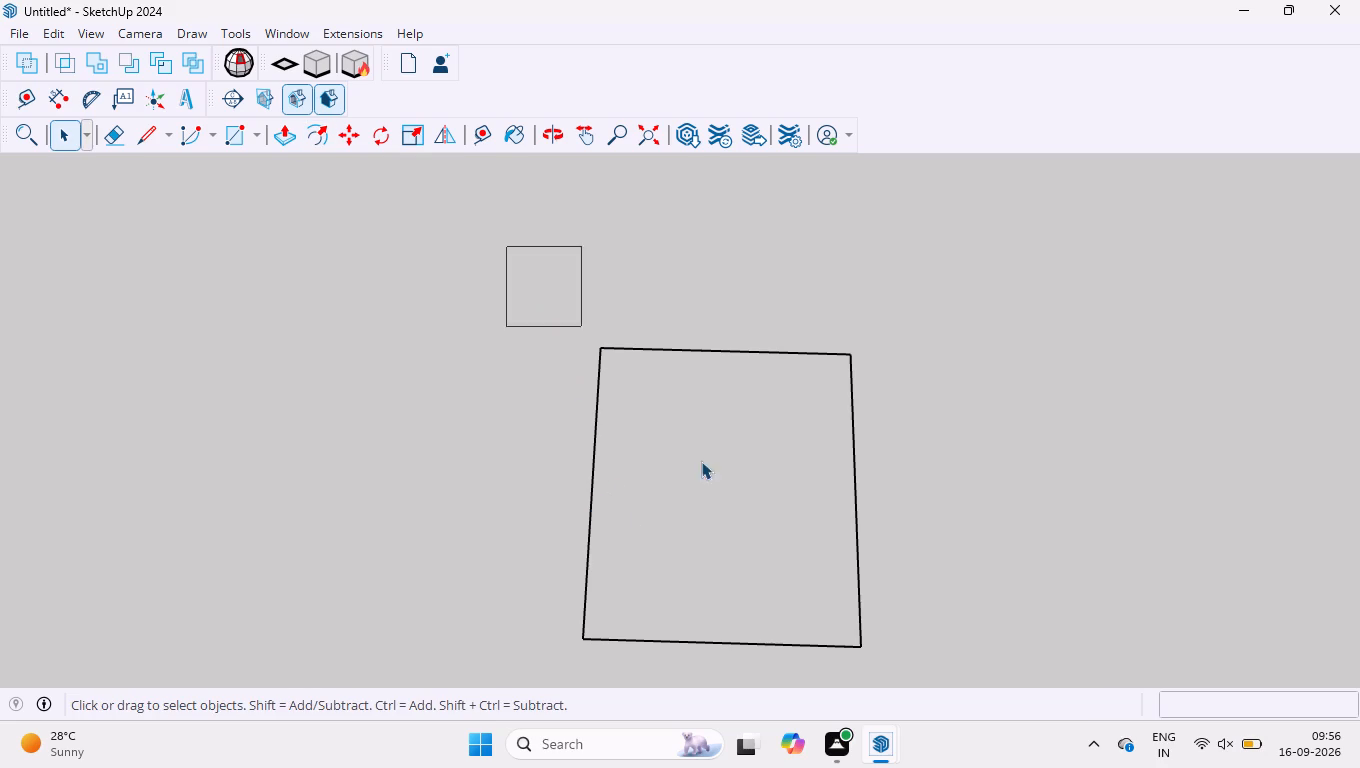
left_click_drag(701, 461, 983, 696)
left_click(307, 132)
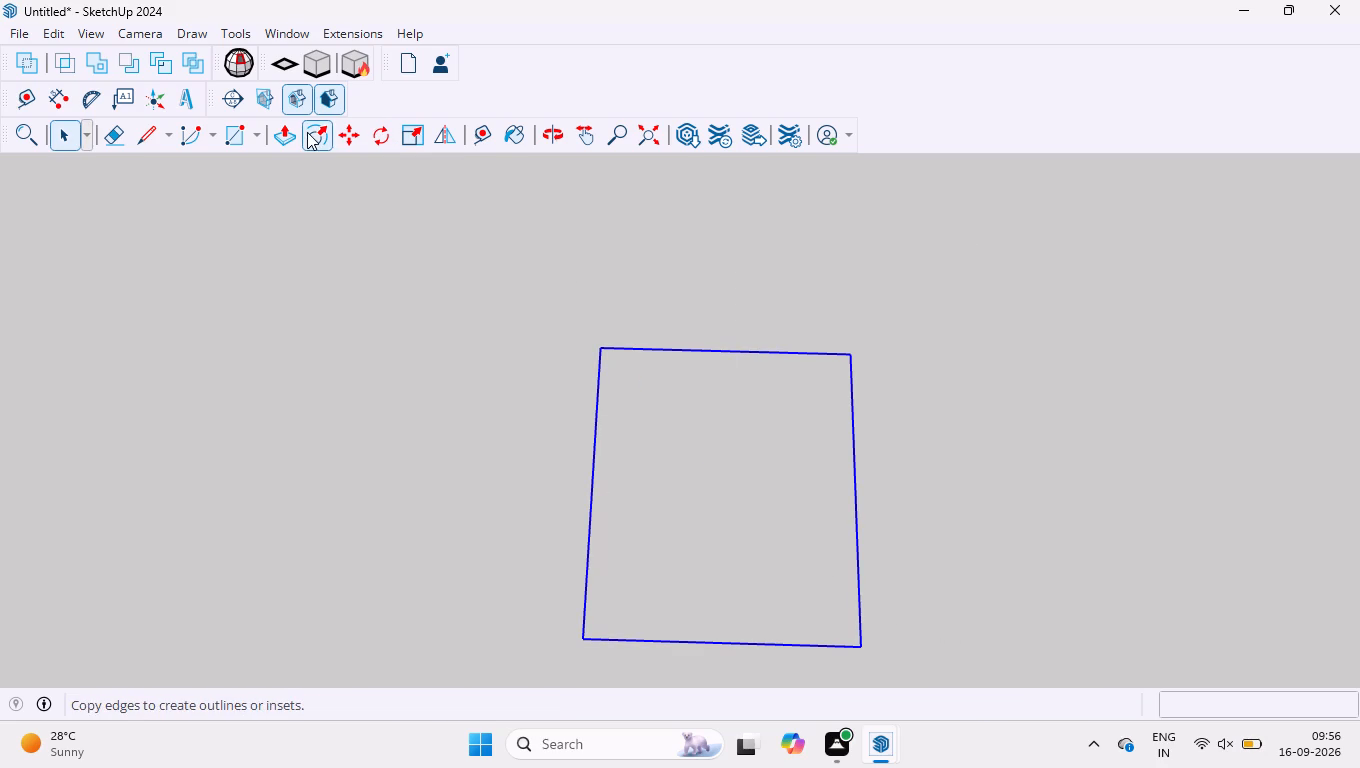
left_click(596, 478)
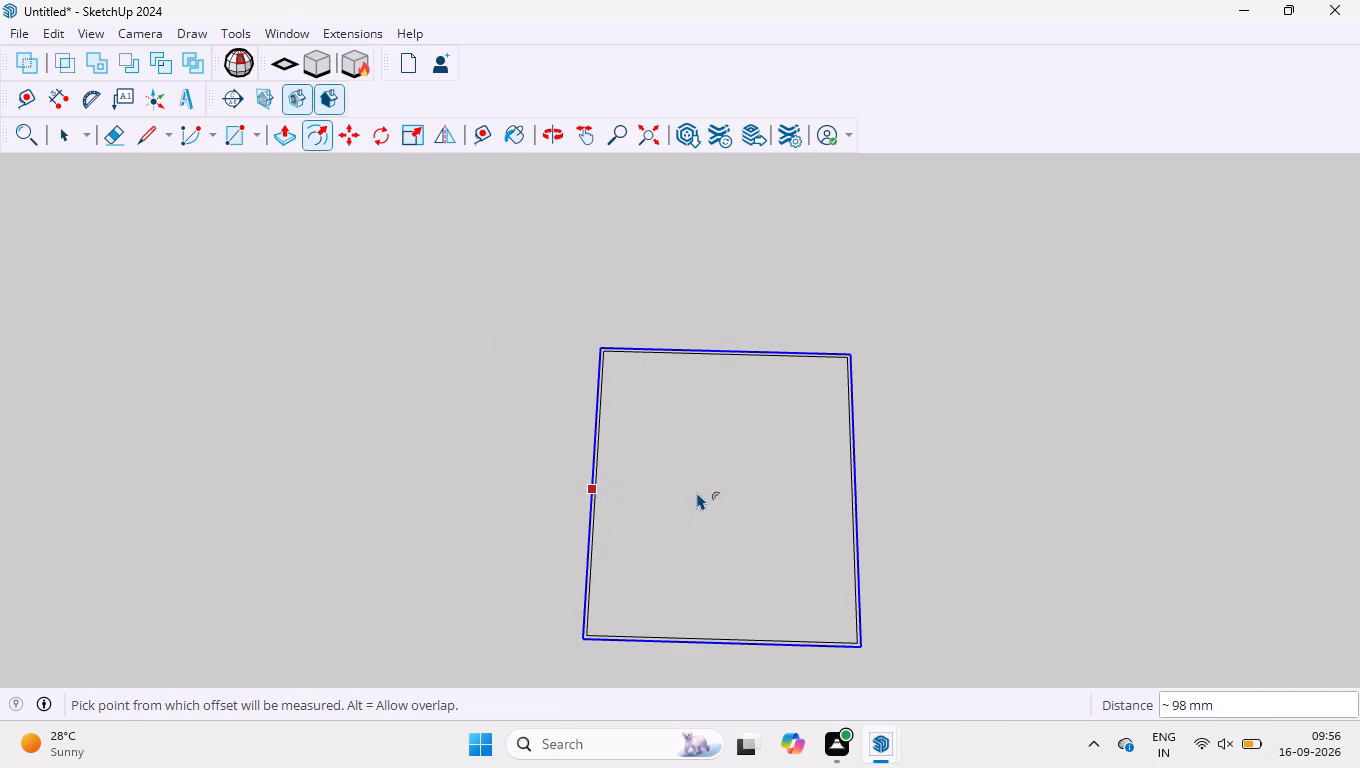
type("300")
key("Return")
key("Return")
key("Return")
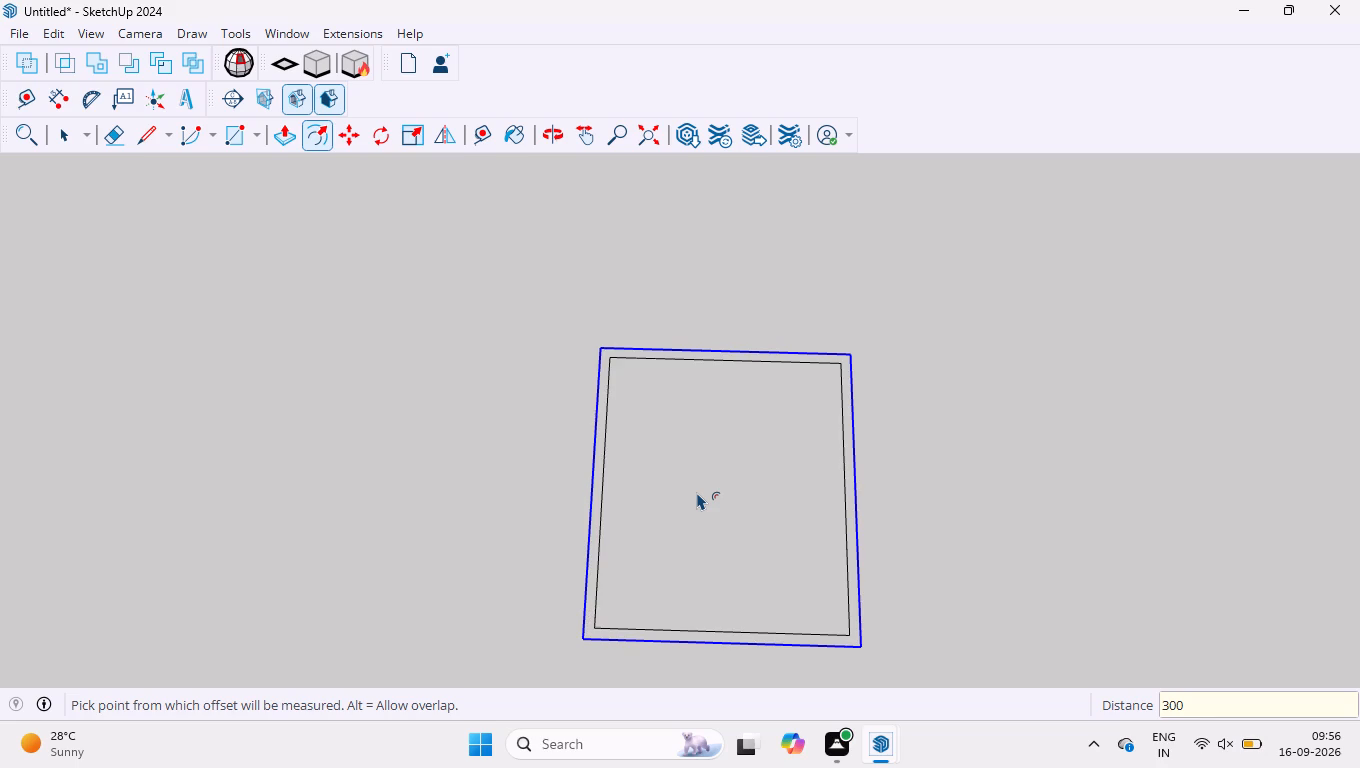
key("space")
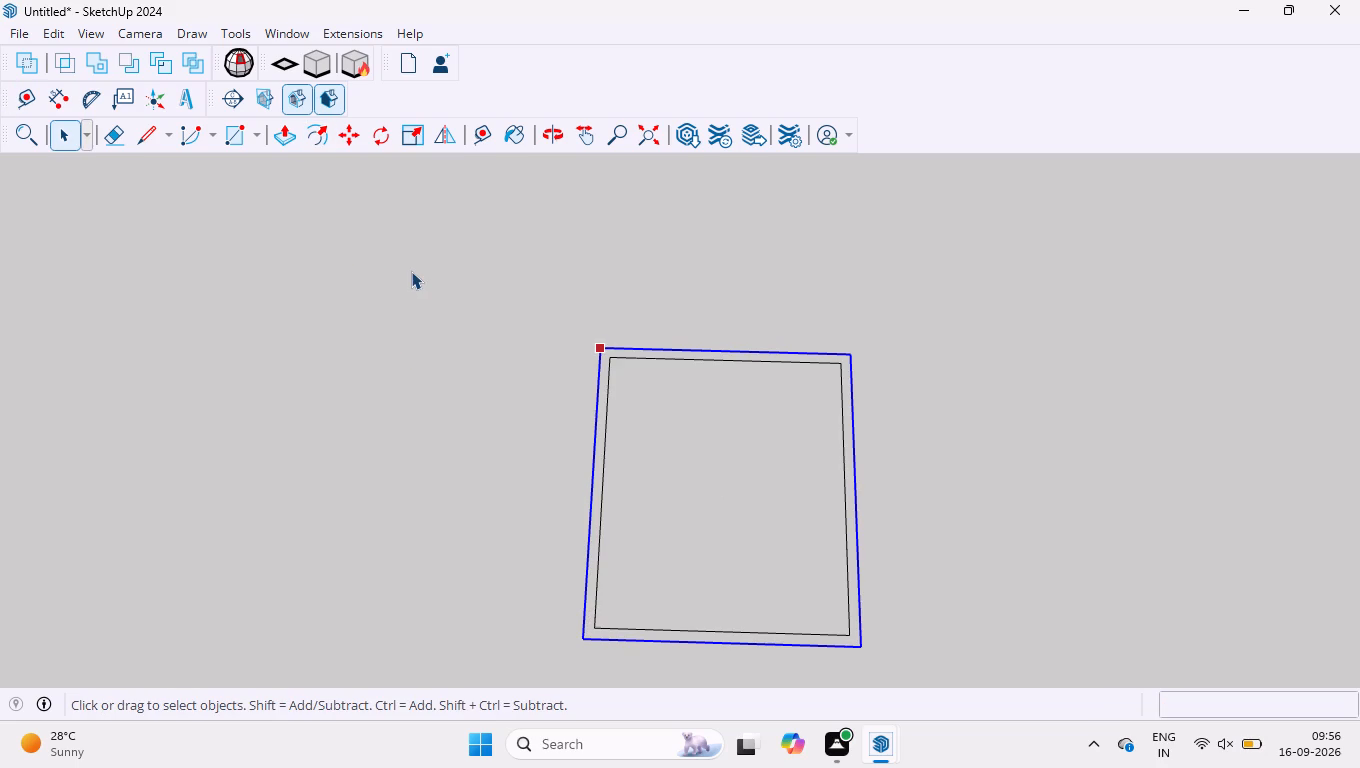
key("space")
left_click(430, 395)
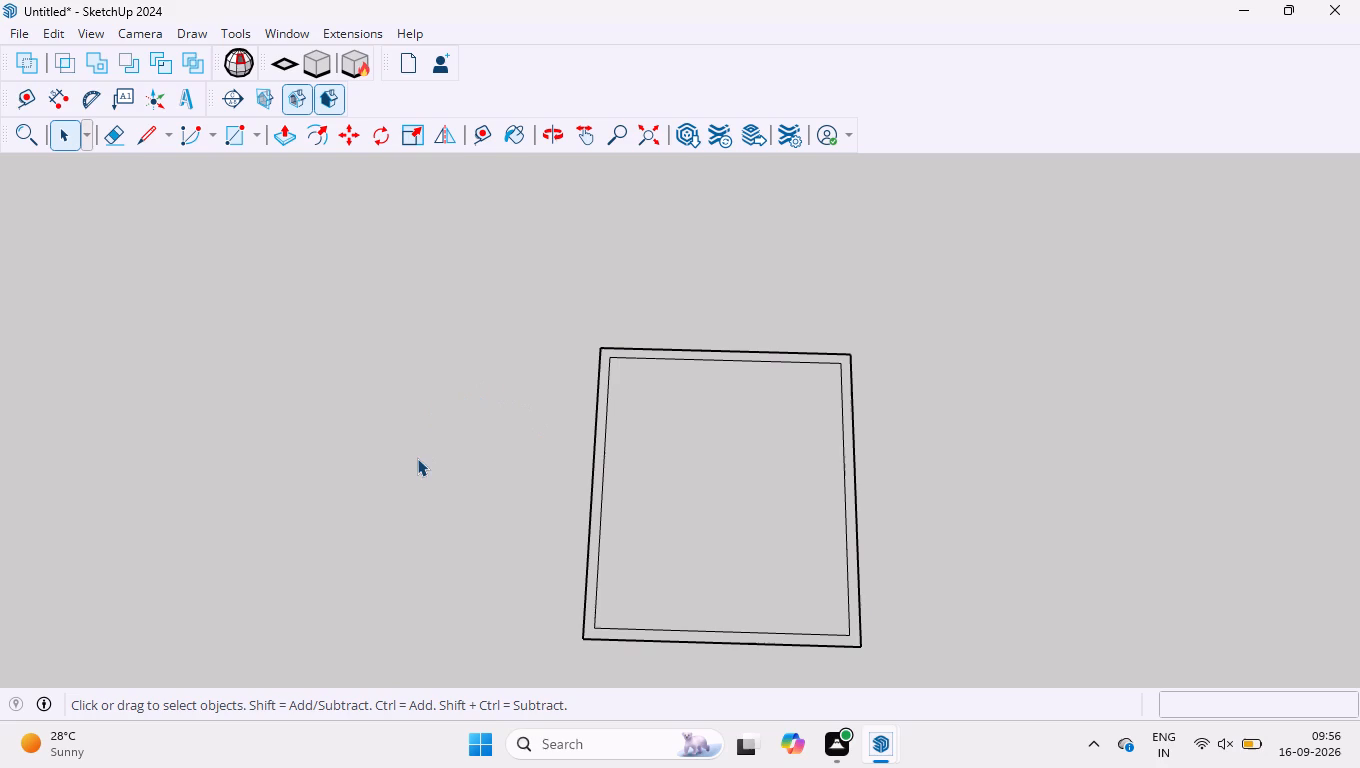
Place a guide 3000 mm inward from the inner rectangle's left edge and a second guide 300 mm farther right.
middle_click_drag(331, 398, 364, 440)
scroll(1155, 744, "up", 1)
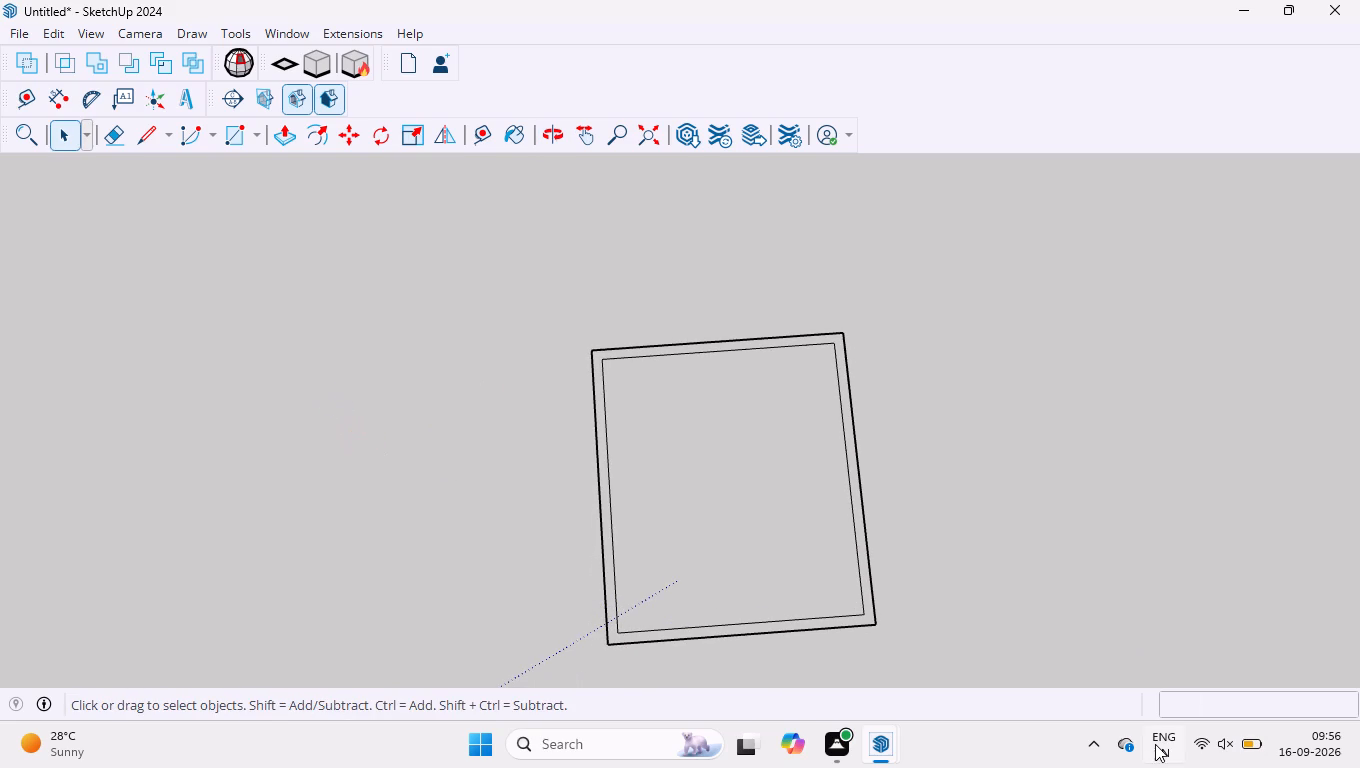
scroll(964, 660, "up", 2)
middle_click_drag(814, 642, 806, 617)
scroll(822, 514, "up", 1)
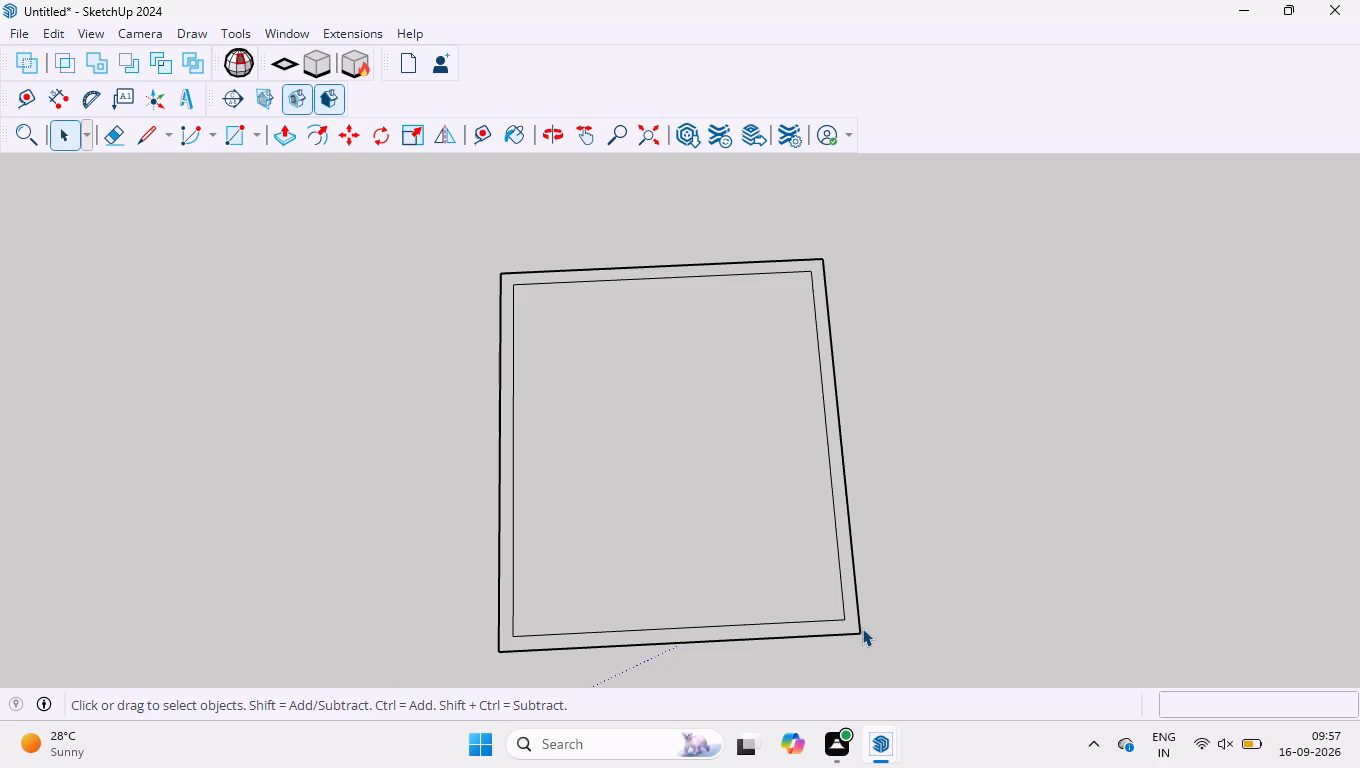
left_click(487, 144)
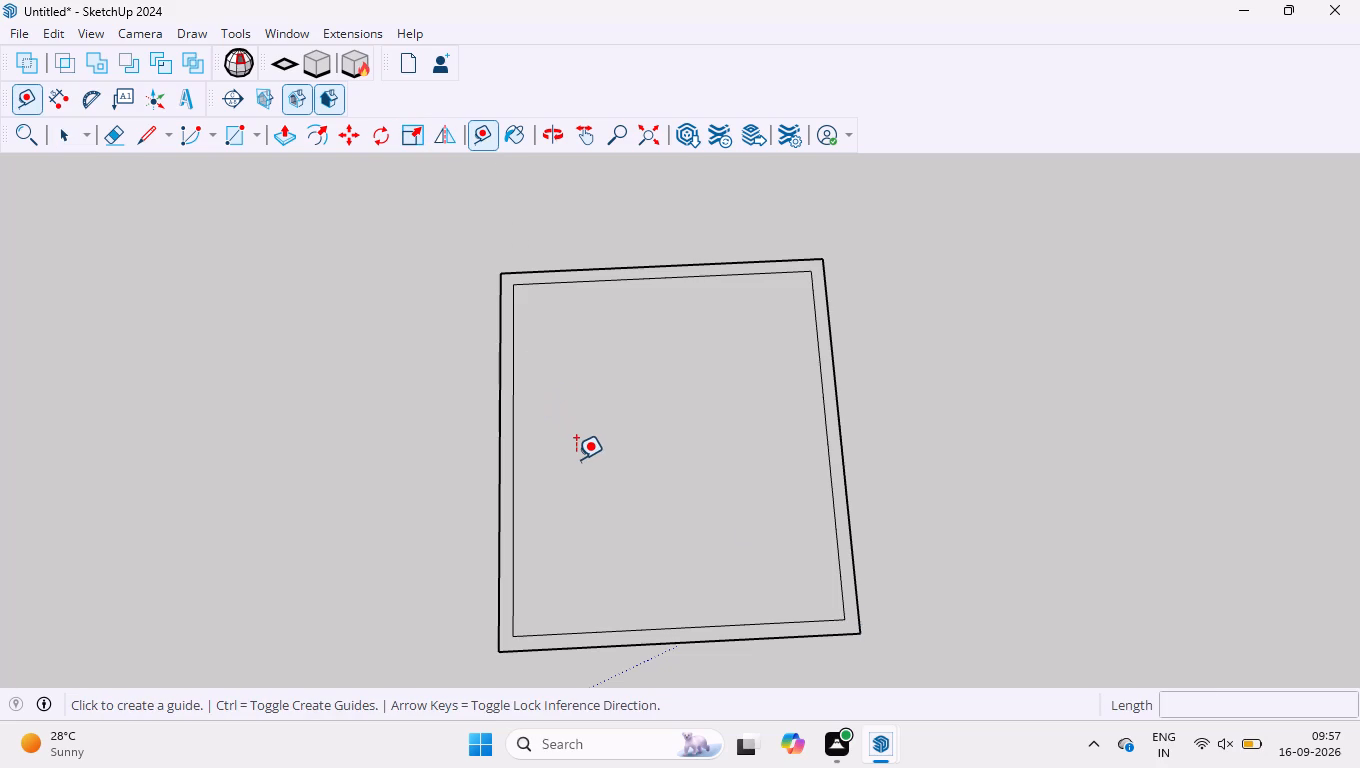
left_click(517, 422)
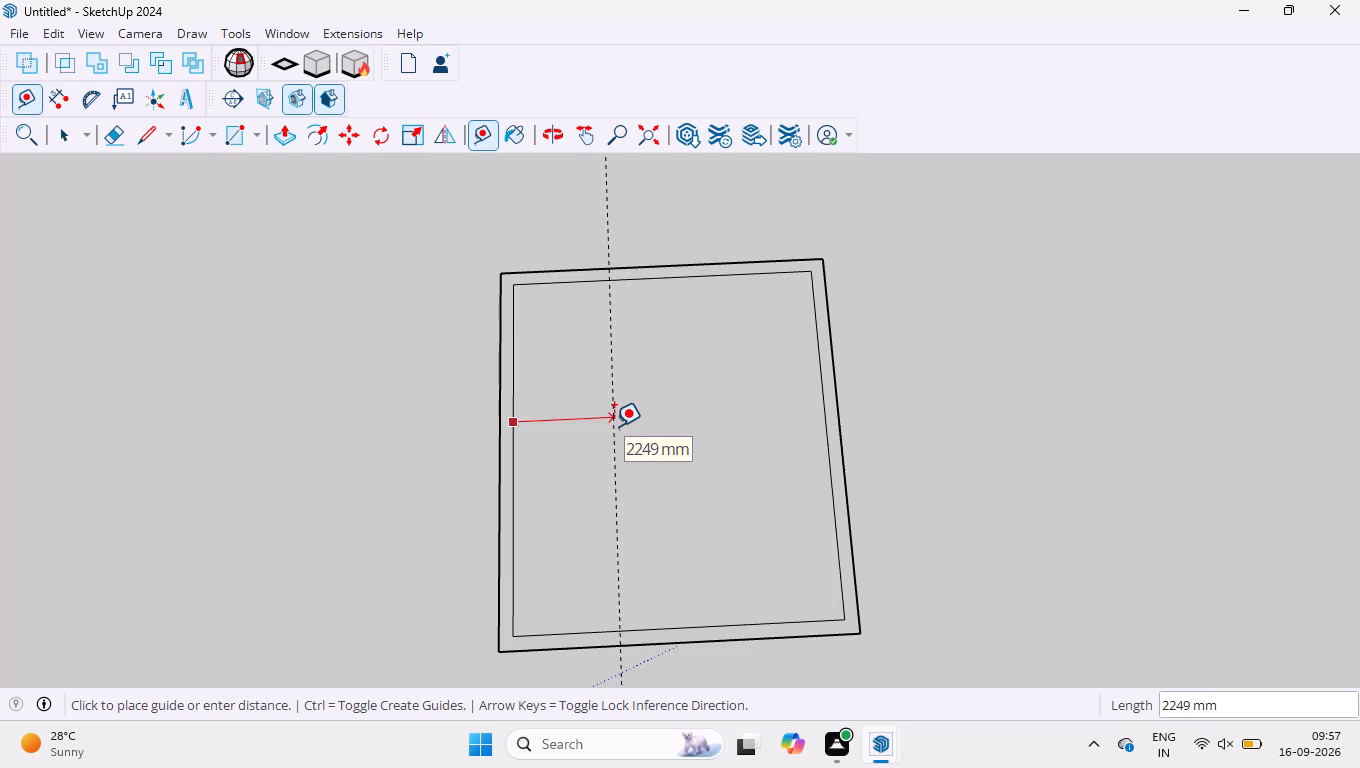
type("3000")
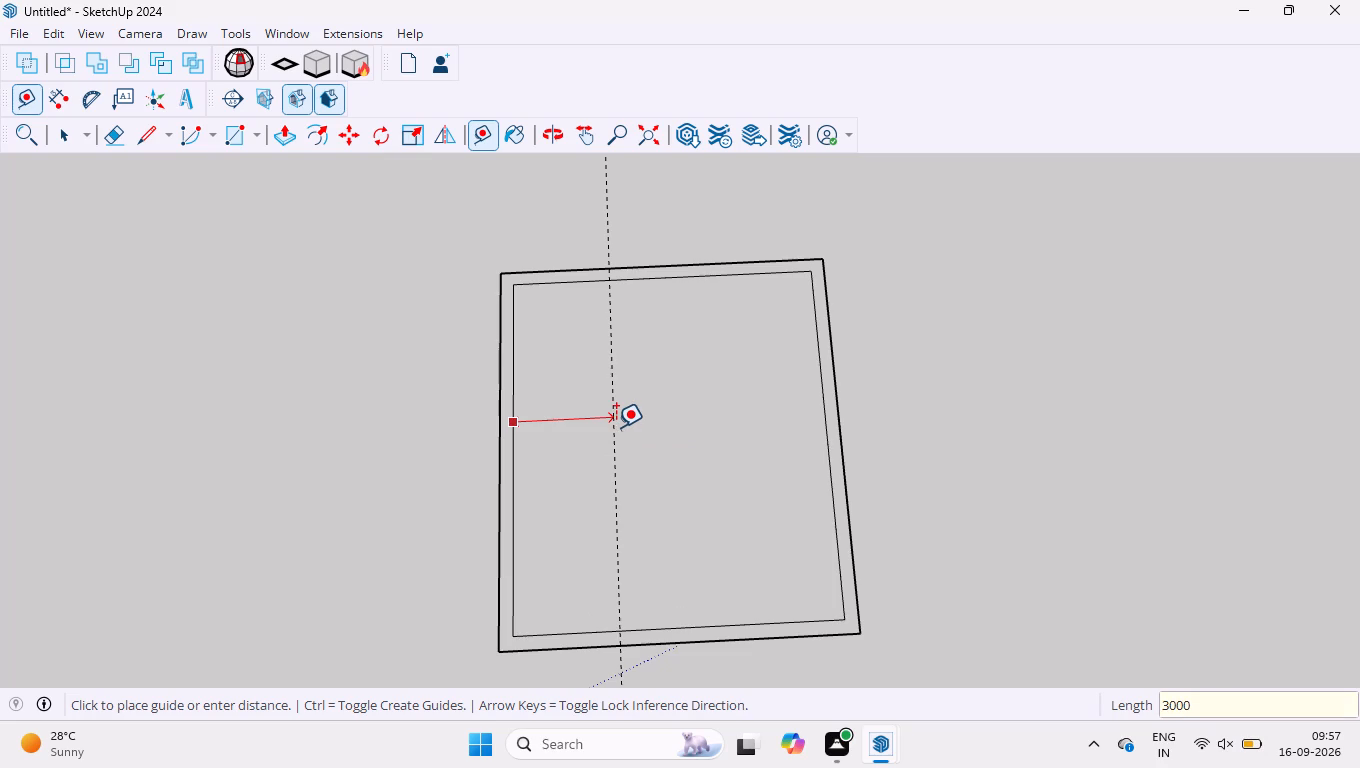
key("Return")
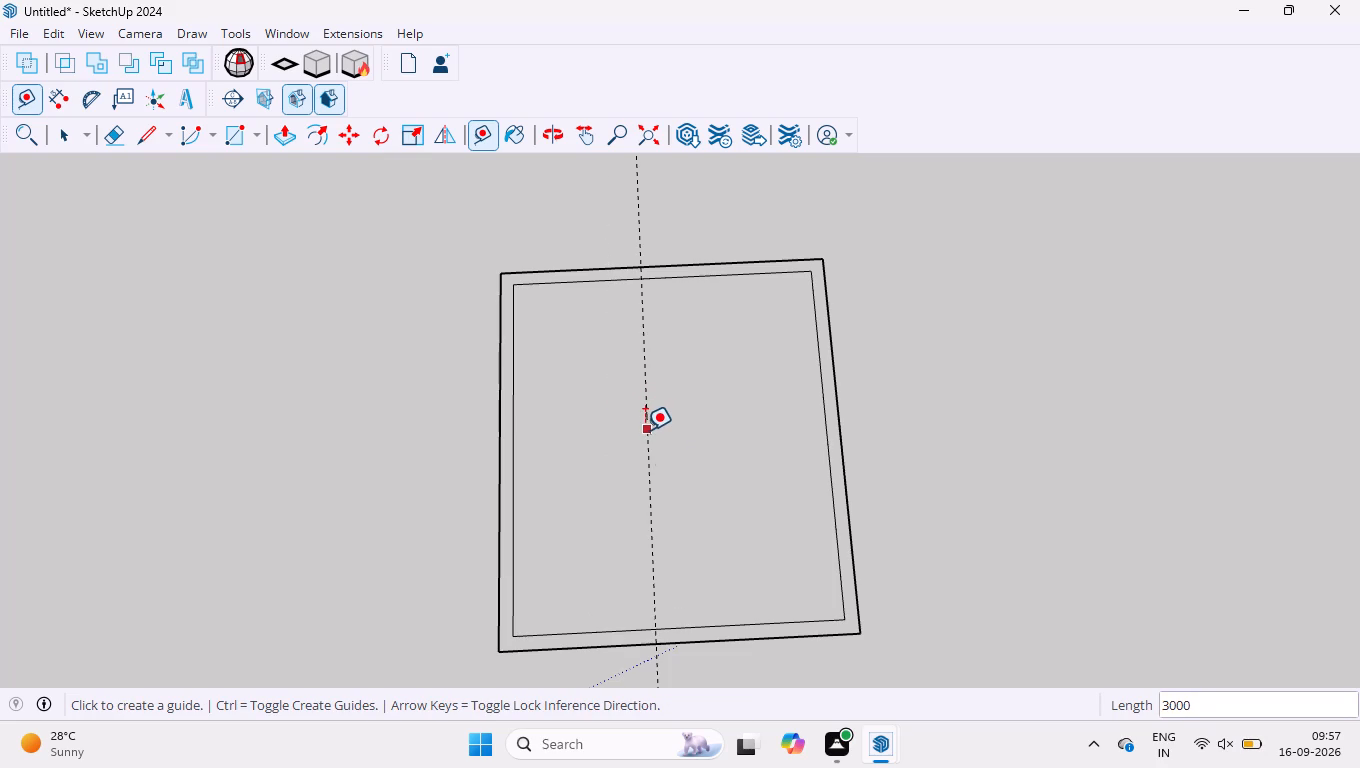
left_click(645, 430)
type("300")
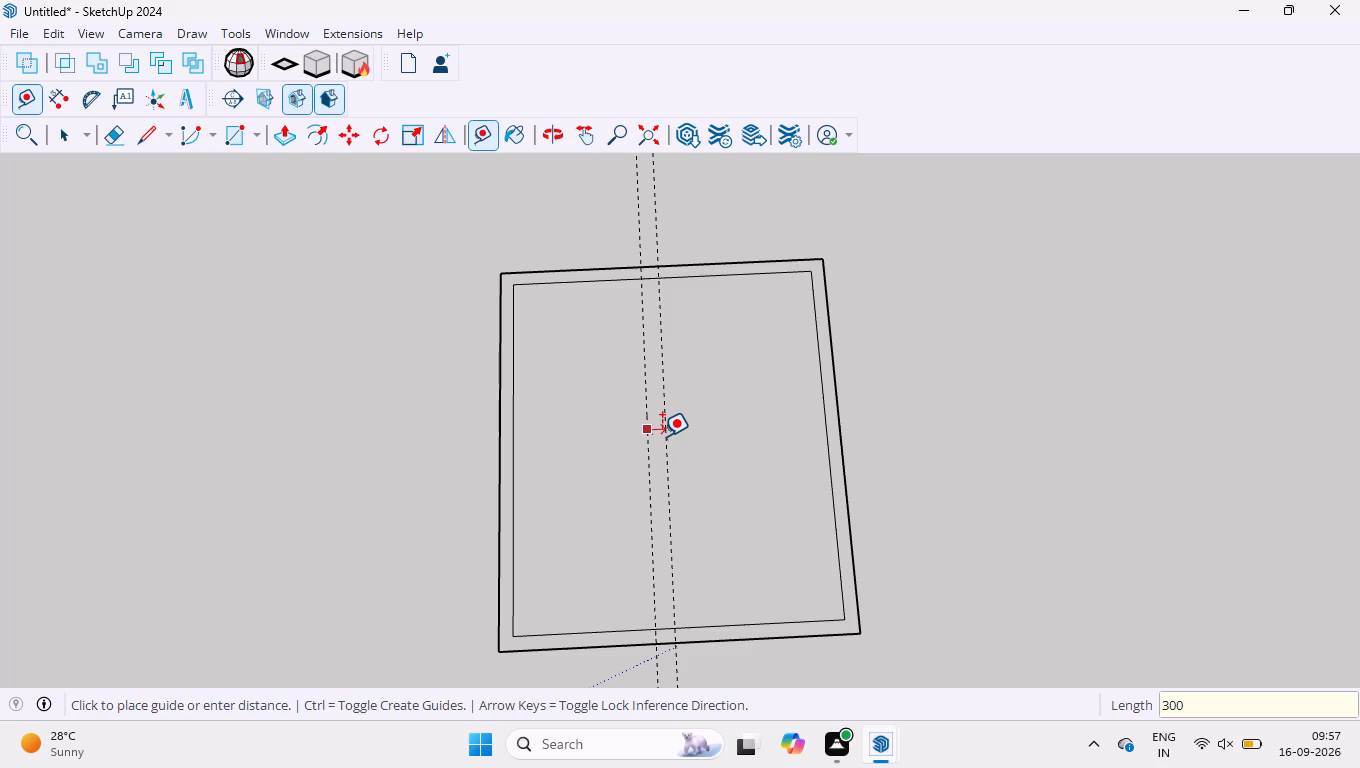
key("Return")
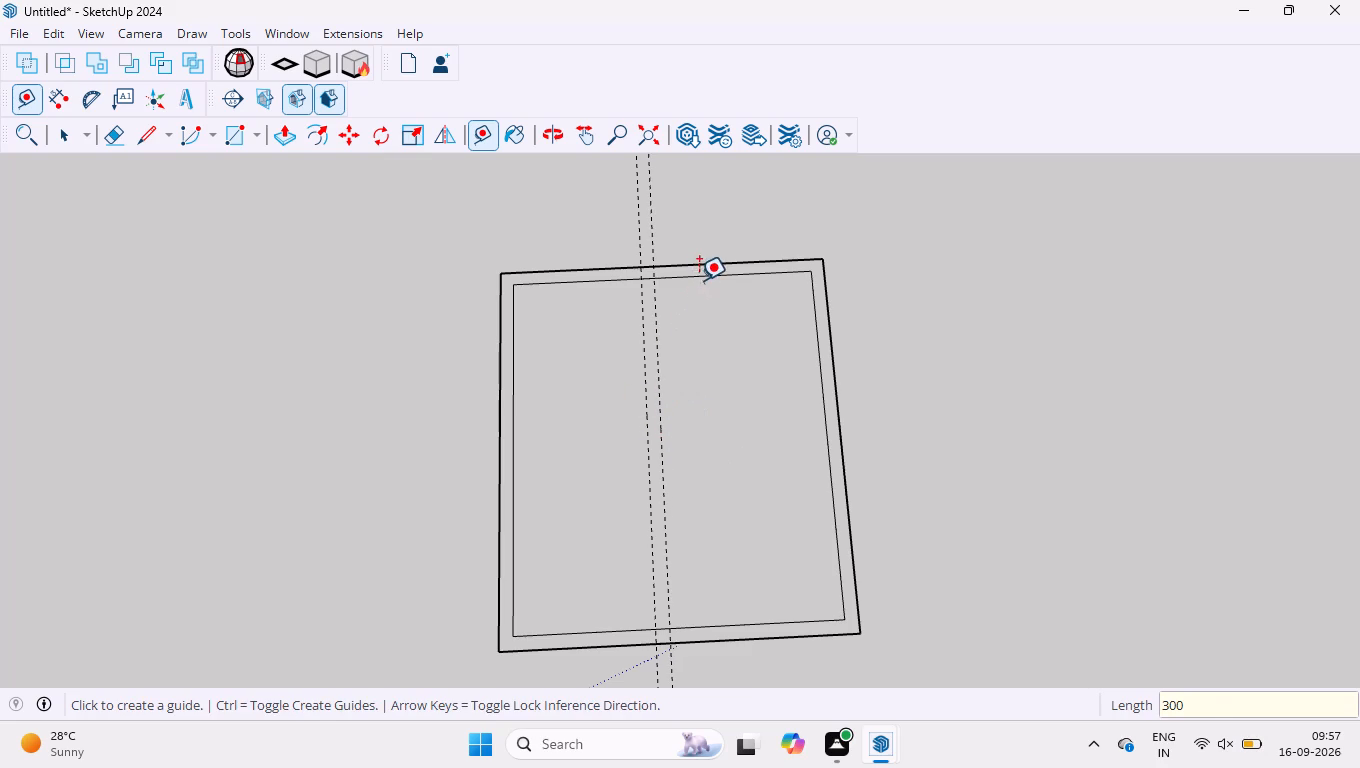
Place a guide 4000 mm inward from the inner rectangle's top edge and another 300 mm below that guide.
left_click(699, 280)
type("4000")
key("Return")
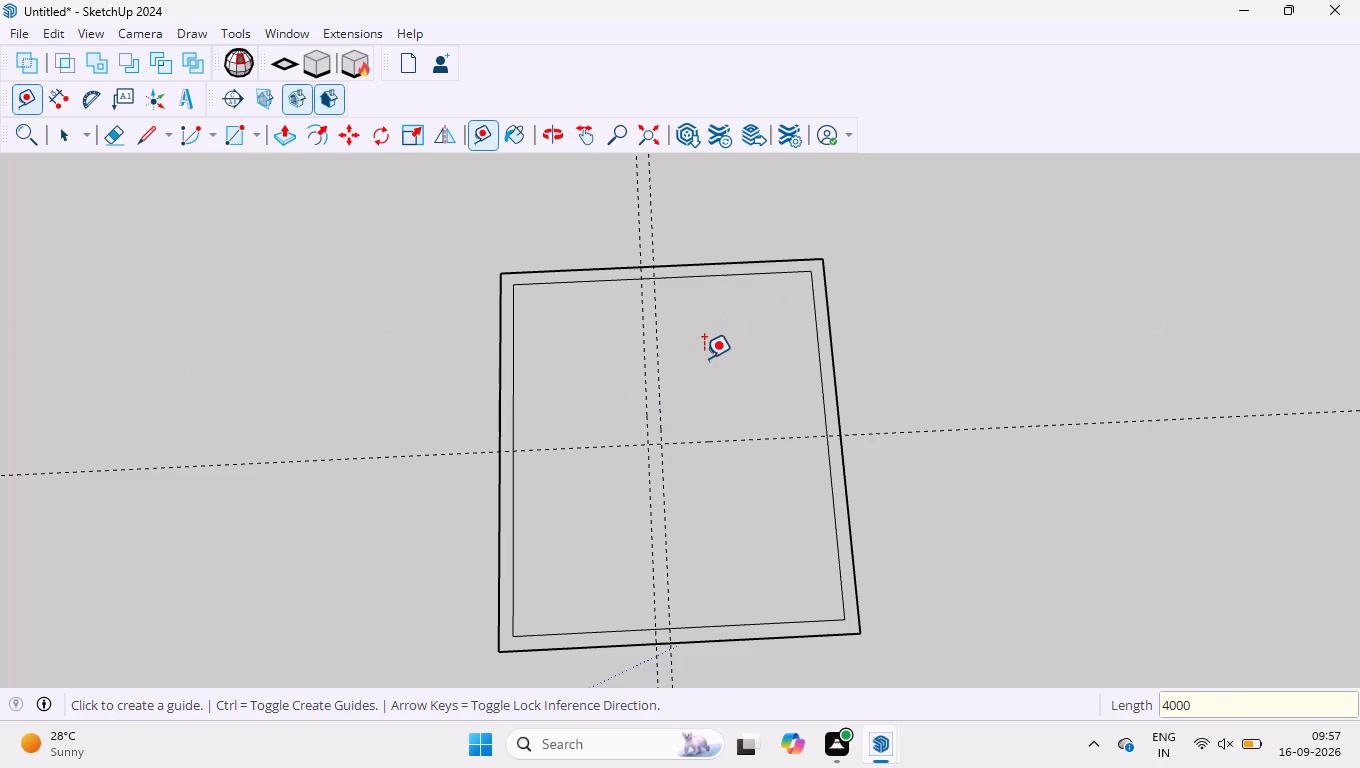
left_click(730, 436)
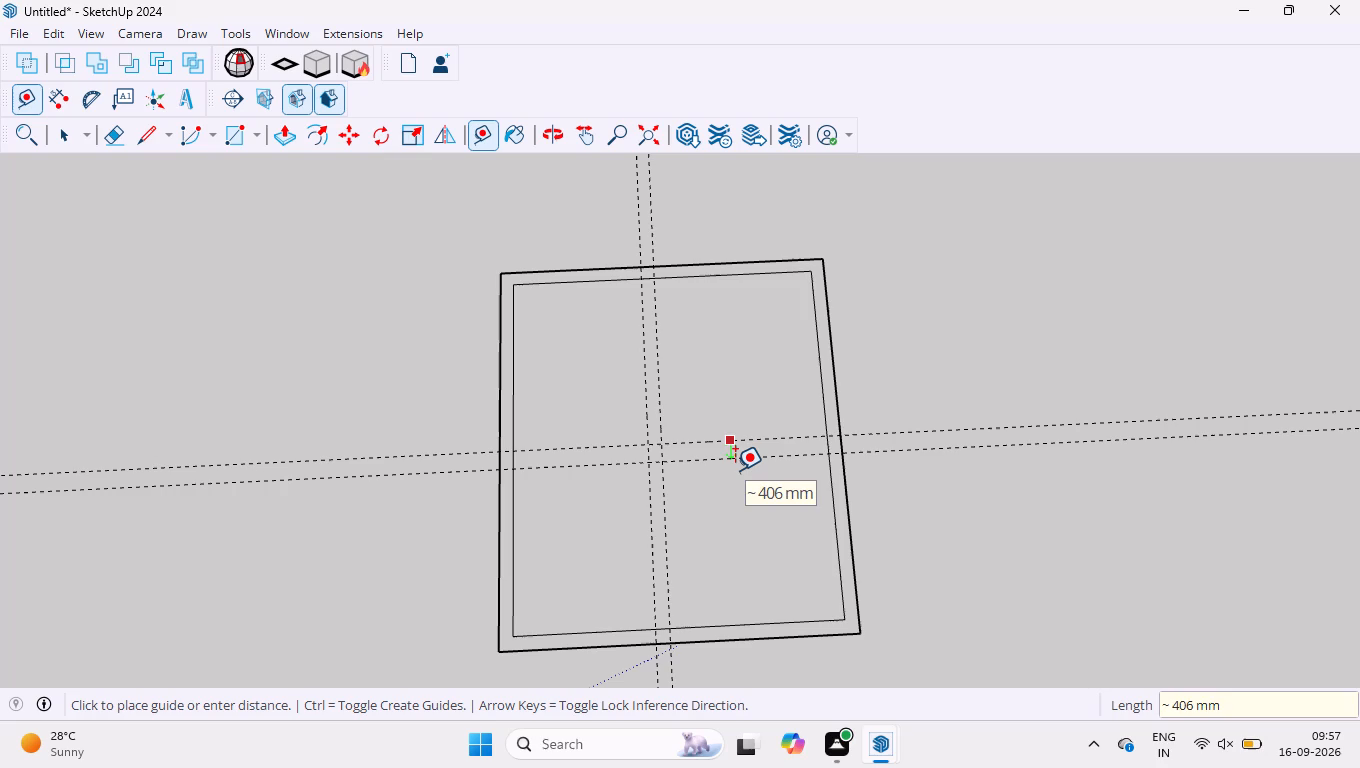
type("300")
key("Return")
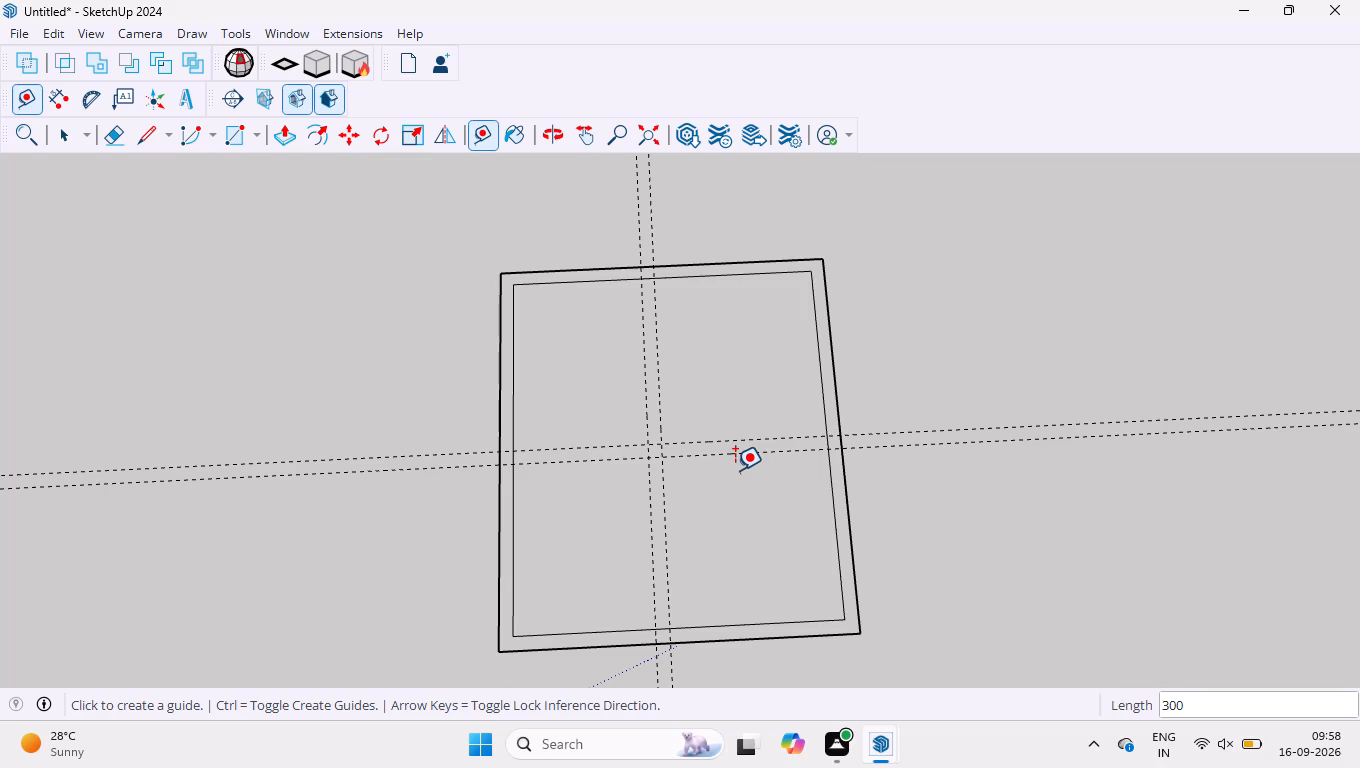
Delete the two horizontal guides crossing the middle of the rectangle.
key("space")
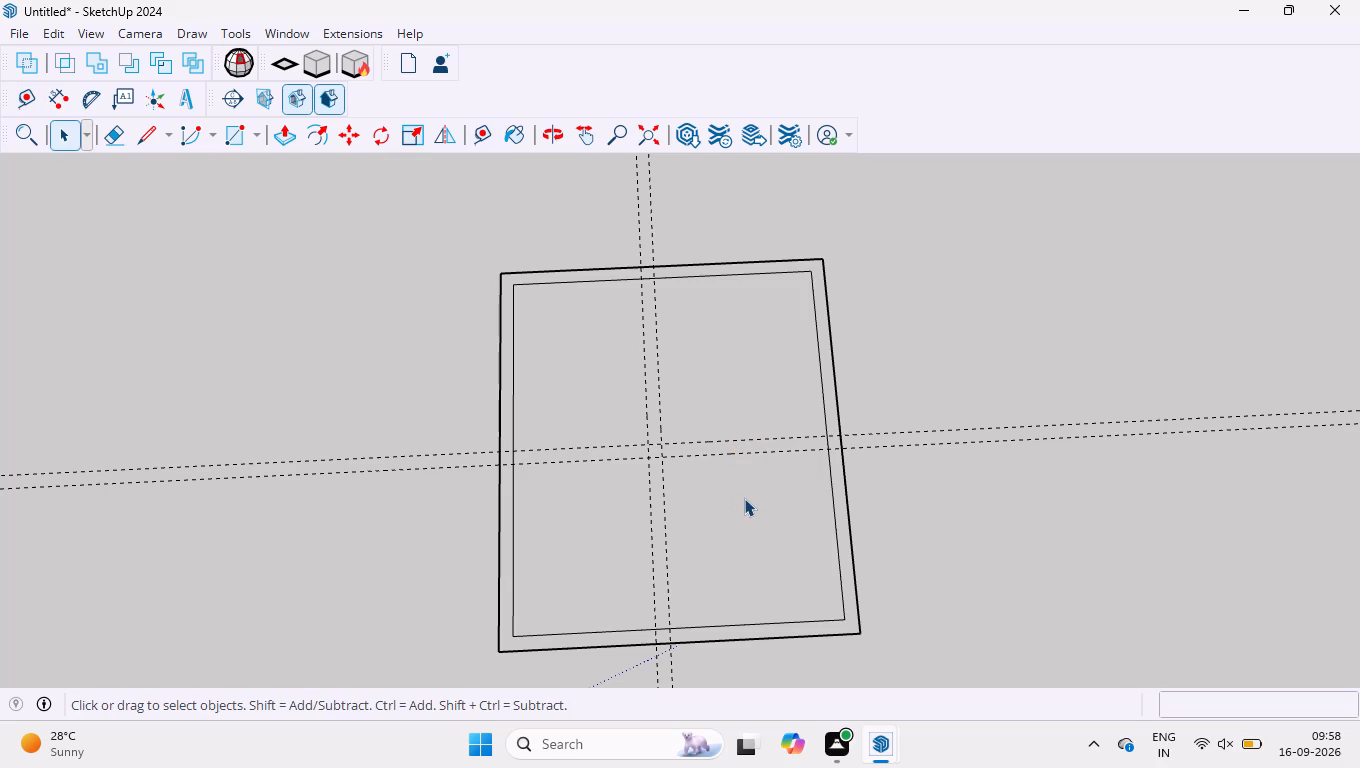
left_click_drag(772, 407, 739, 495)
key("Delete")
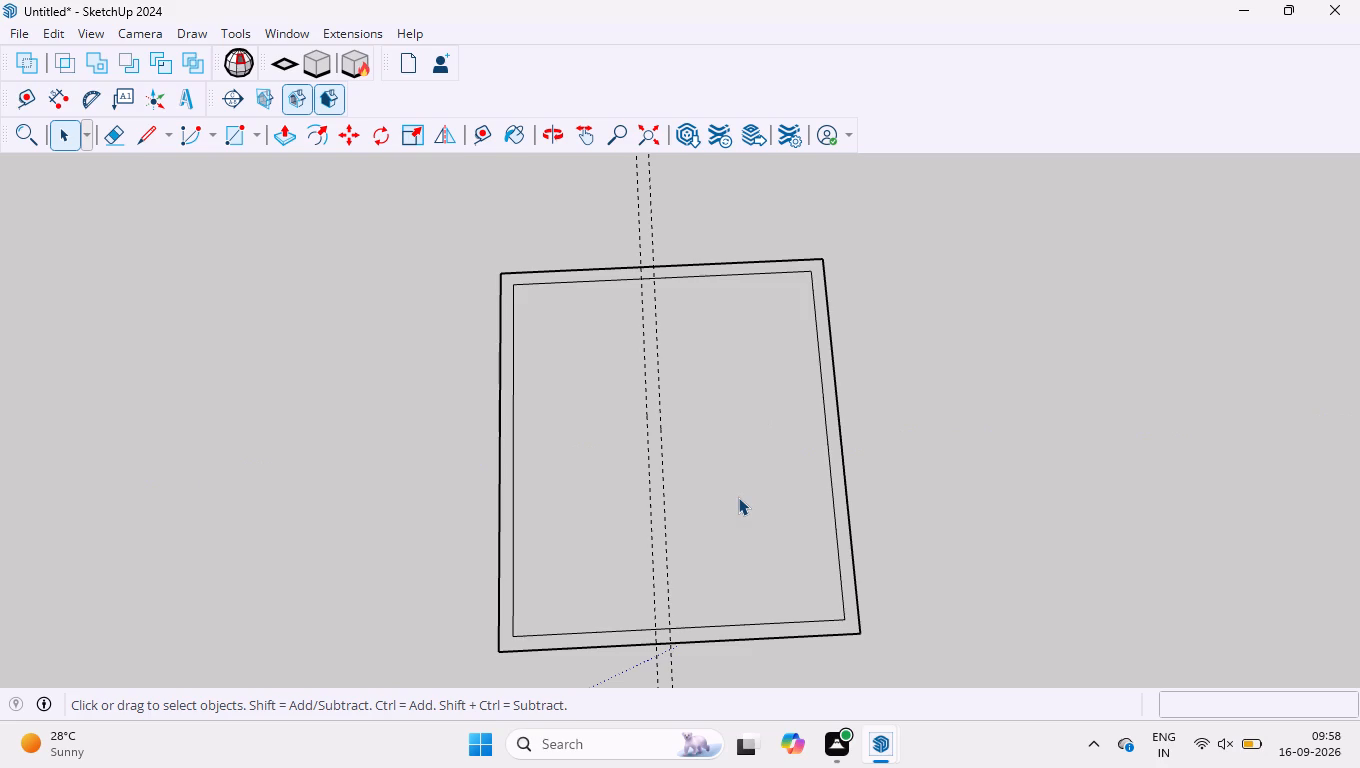
Place a guide 1000 mm above the inner rectangle's bottom edge and another 300 mm above that guide.
left_click(489, 134)
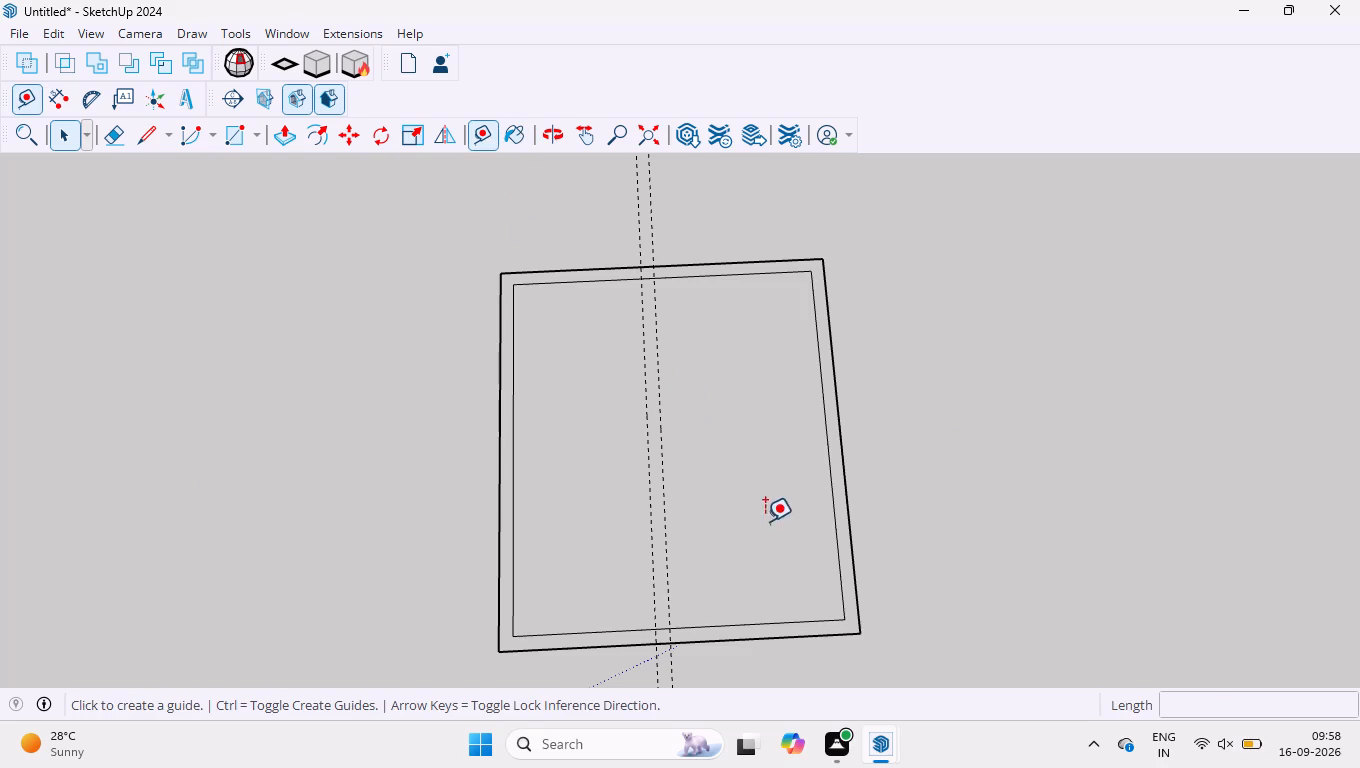
left_click(767, 623)
type("1000")
key("Return")
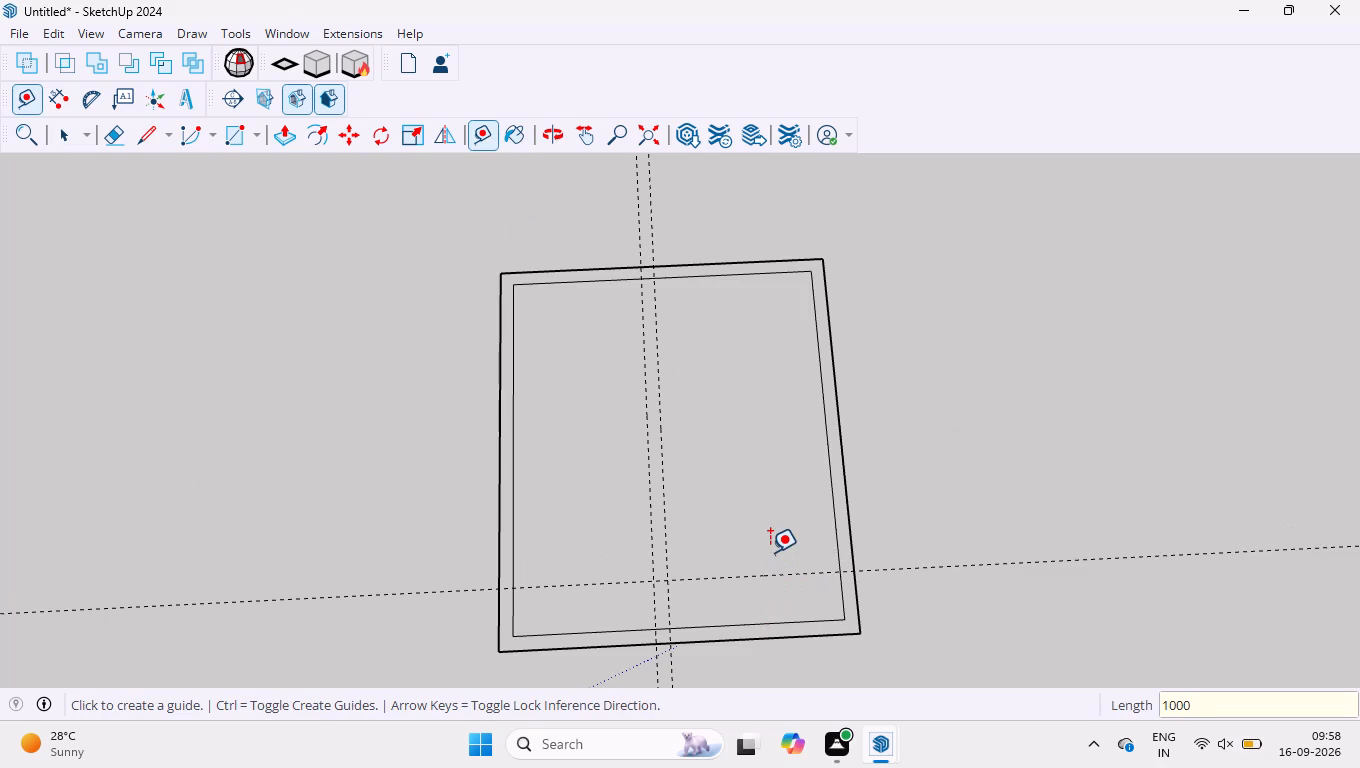
left_click(777, 573)
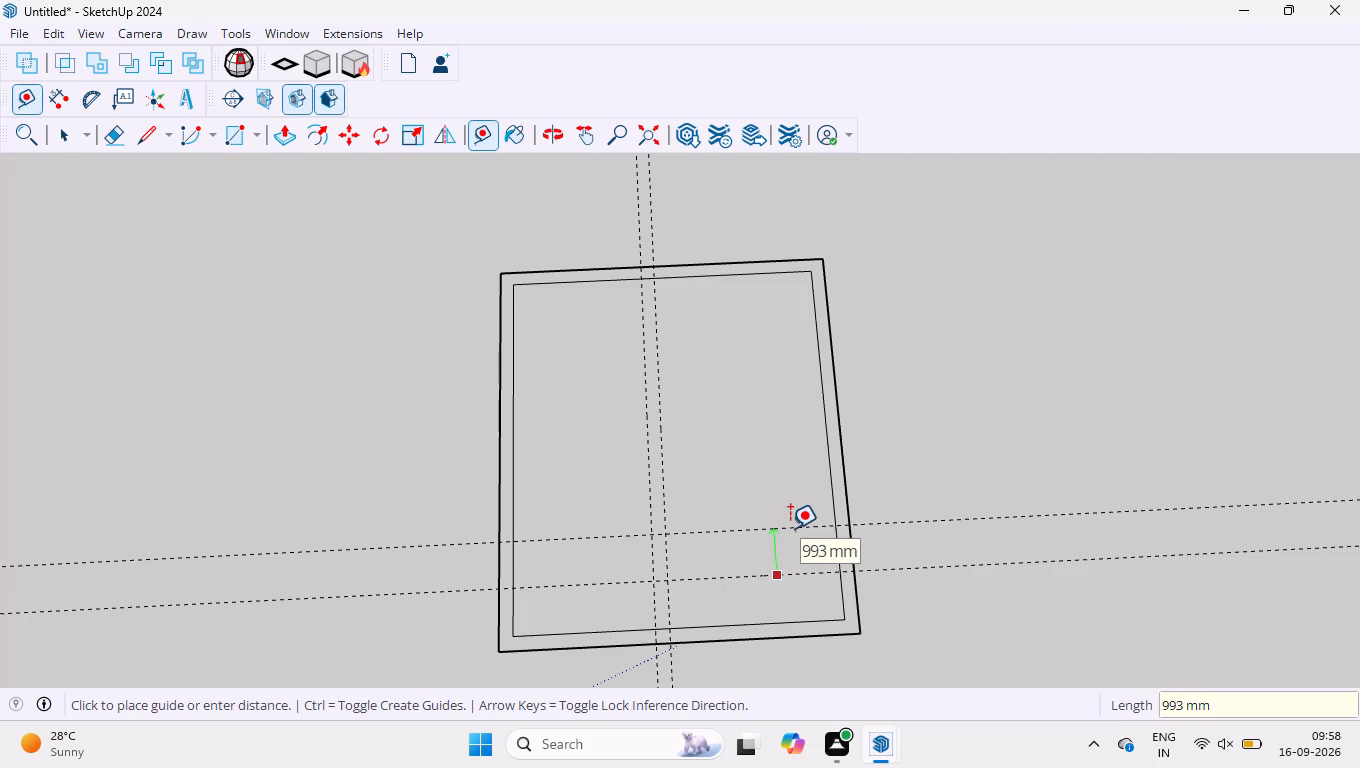
type("300")
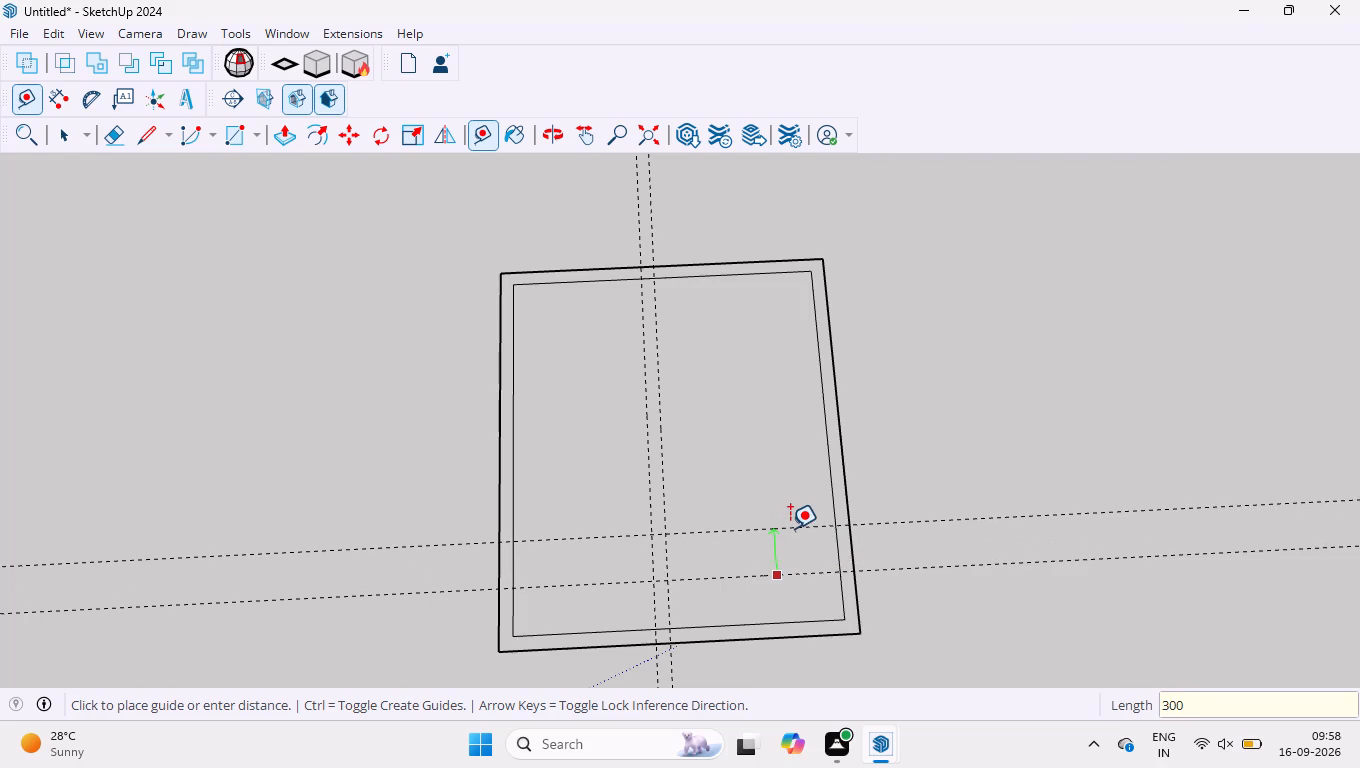
key("Return")
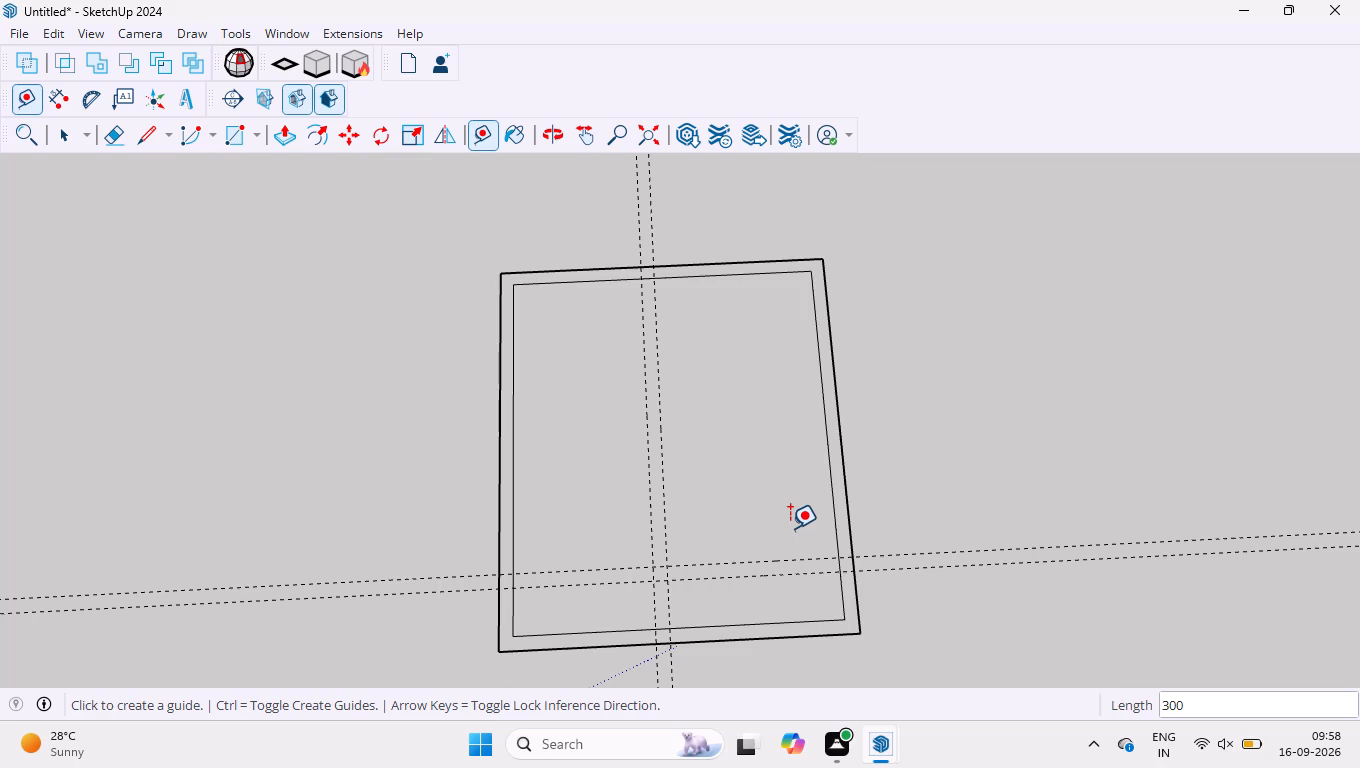
Place a guide 3700 mm above the inner rectangle's bottom edge and another 300 mm above that guide.
left_click(556, 630)
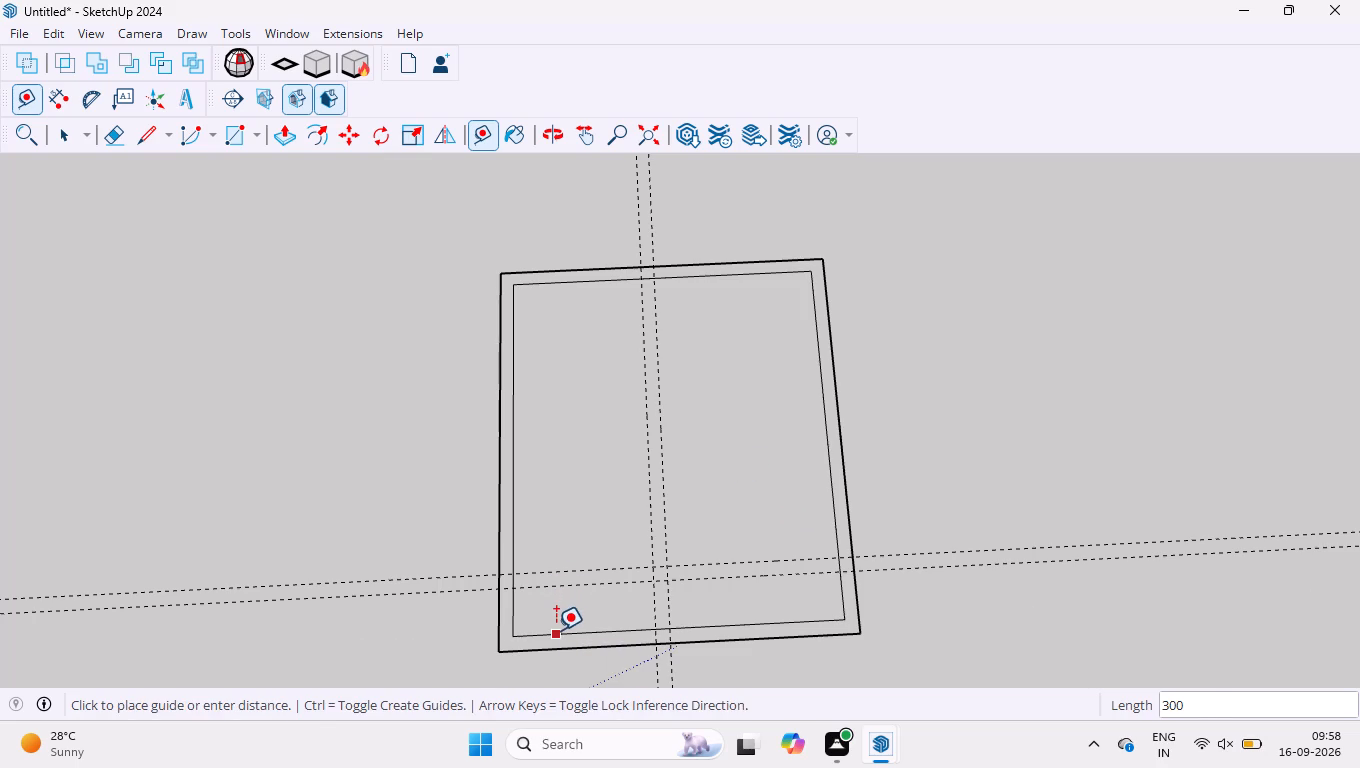
type("3700")
key("Return")
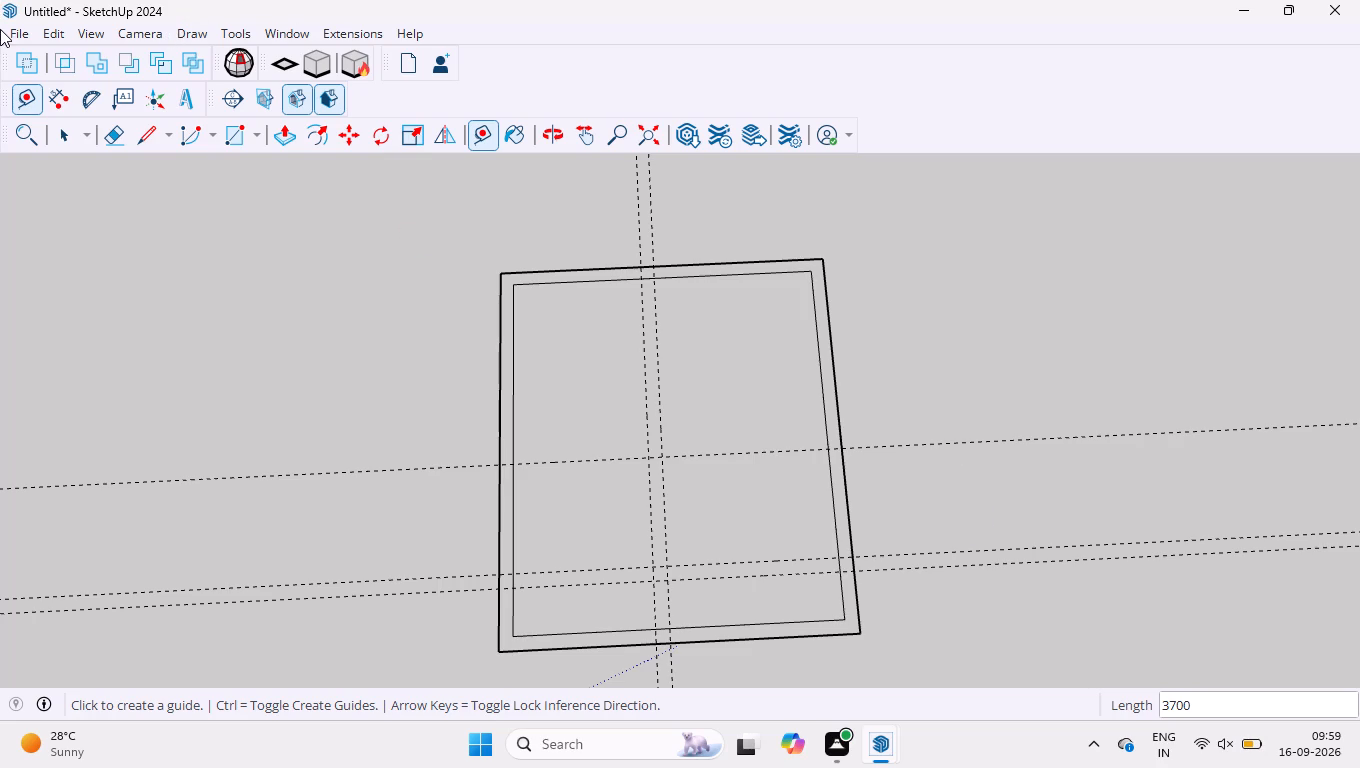
left_click(699, 450)
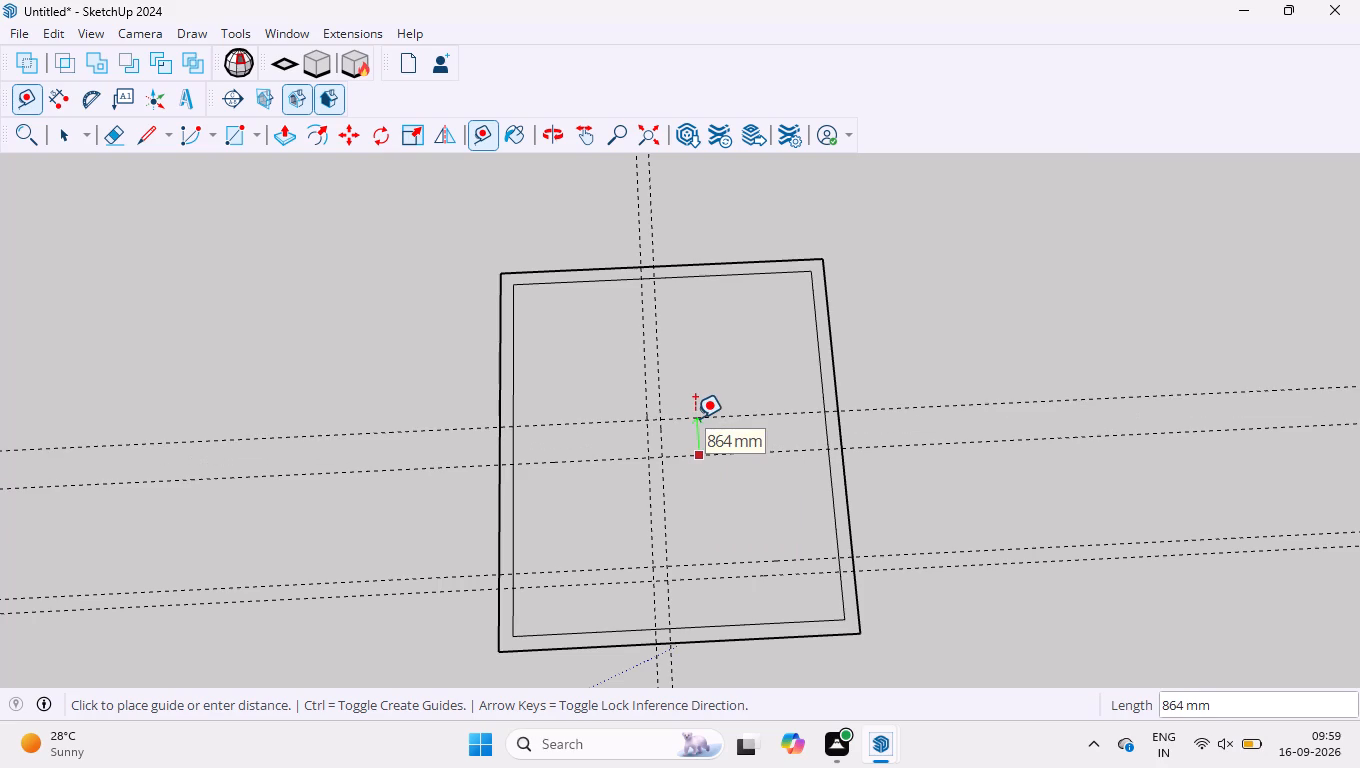
type("300")
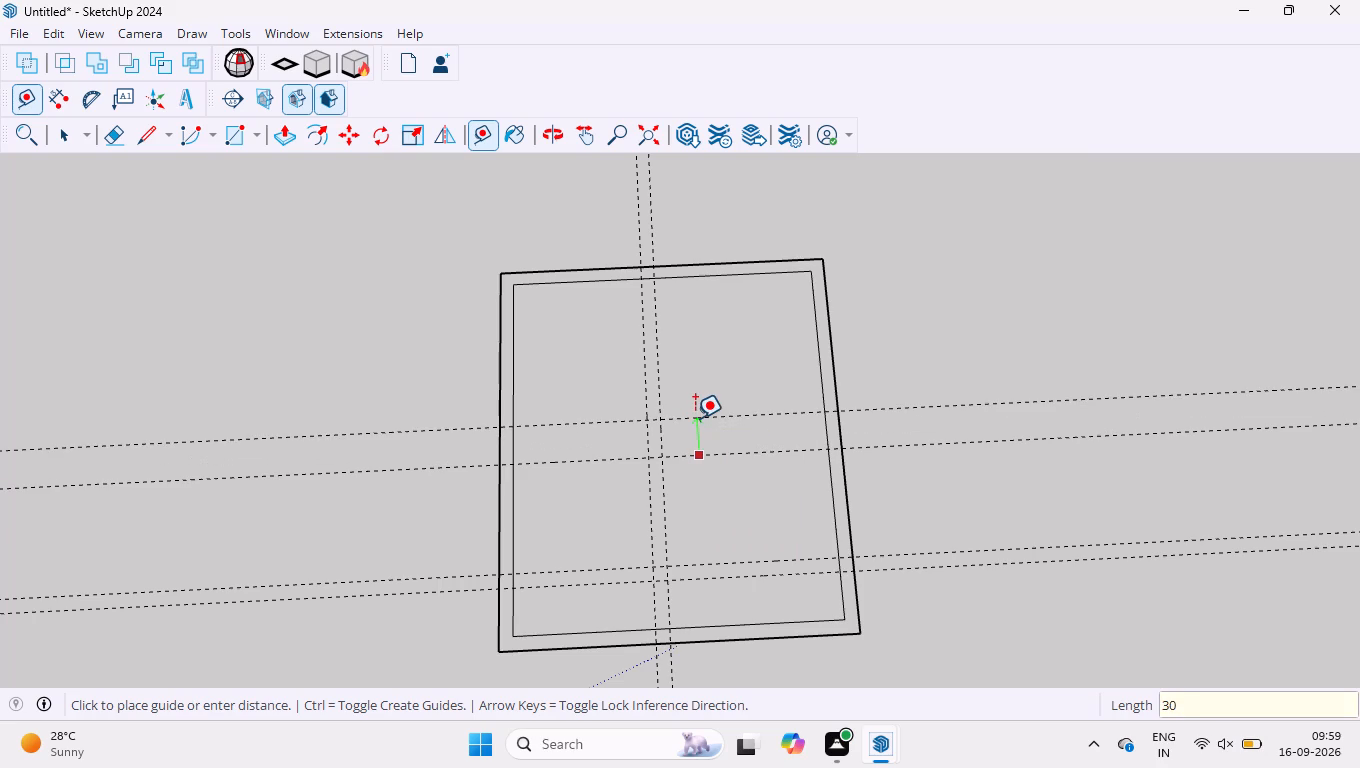
key("Return")
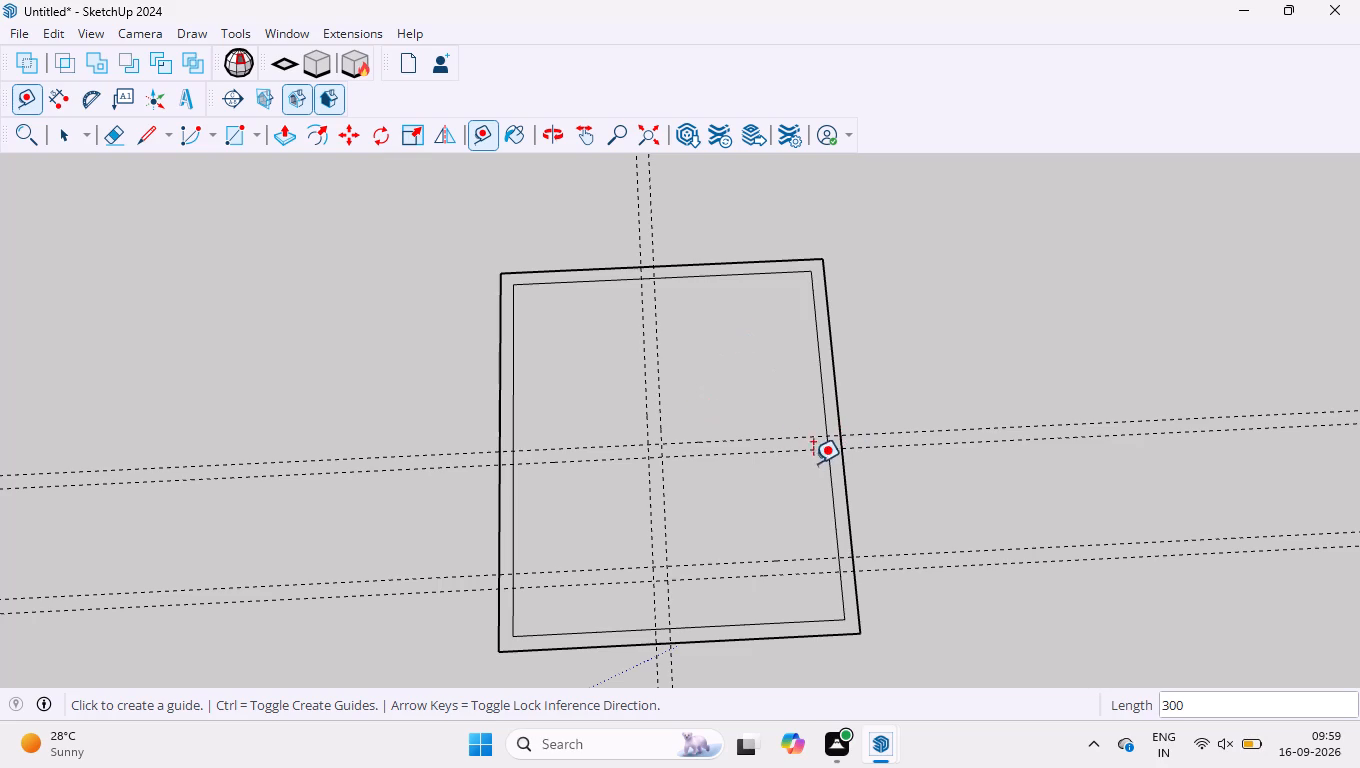
Place a guide 4000 mm above the upper guide of the lowest pair, and another 300 mm above it.
left_click(796, 557)
type("4000")
key("Return")
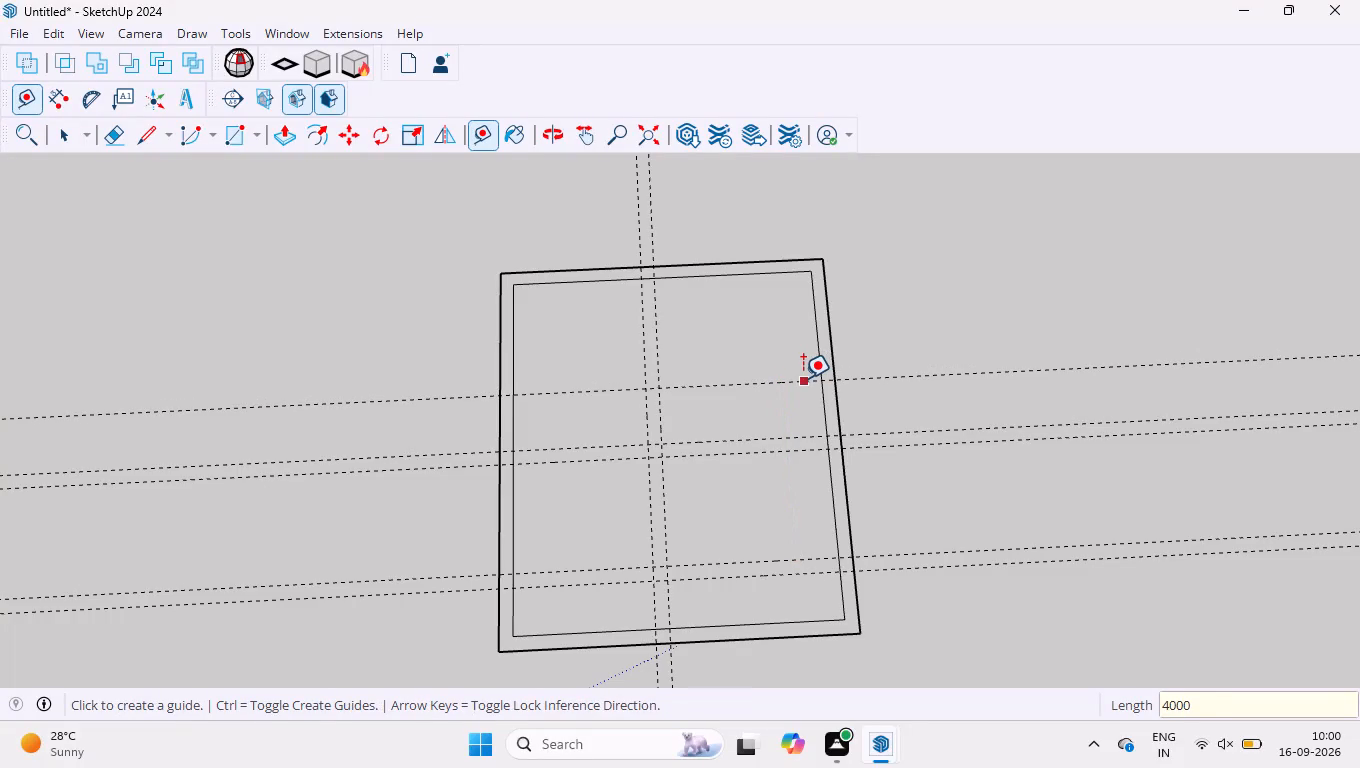
left_click(803, 378)
type("300")
key("Return")
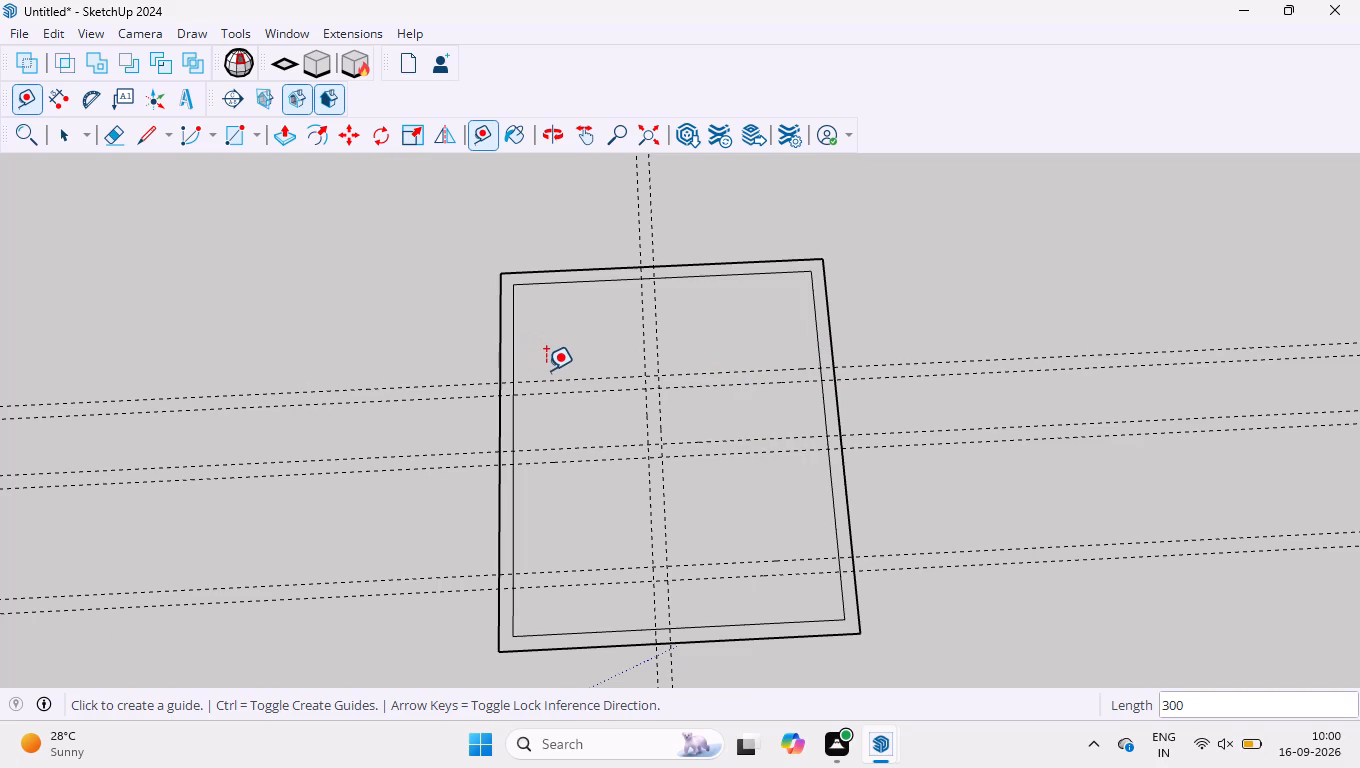
Draw a 300 by 6700 mm rectangle between the vertical guides, from the inner top edge to the lowest pair's upper guide.
left_click(61, 137)
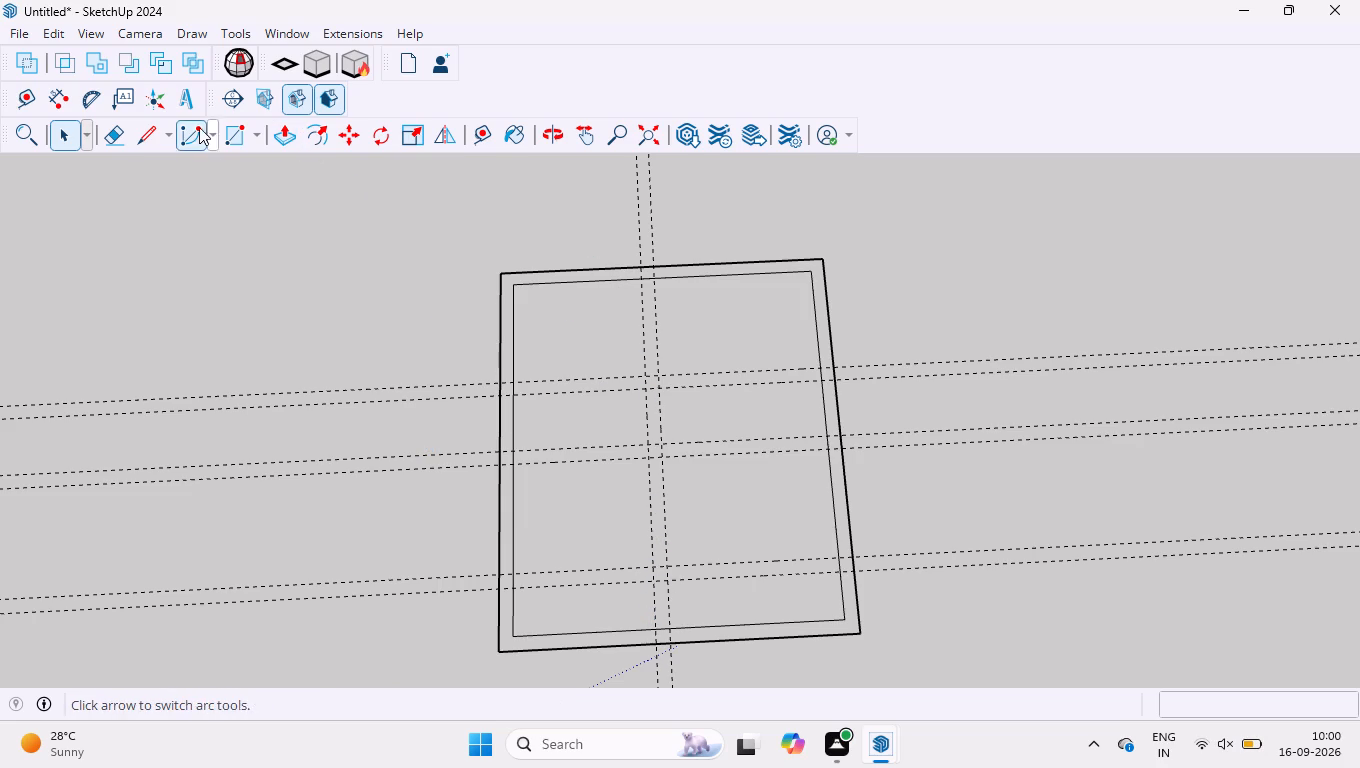
left_click(228, 141)
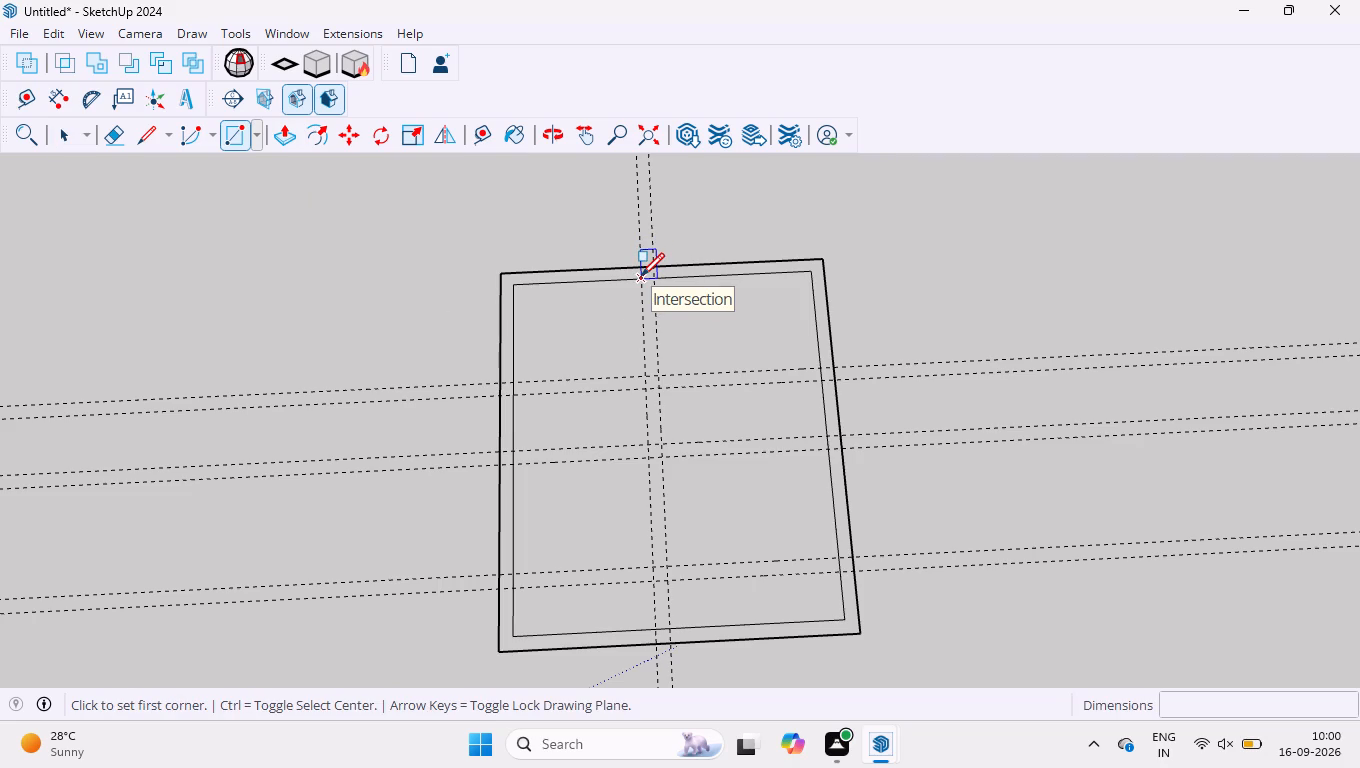
left_click(641, 276)
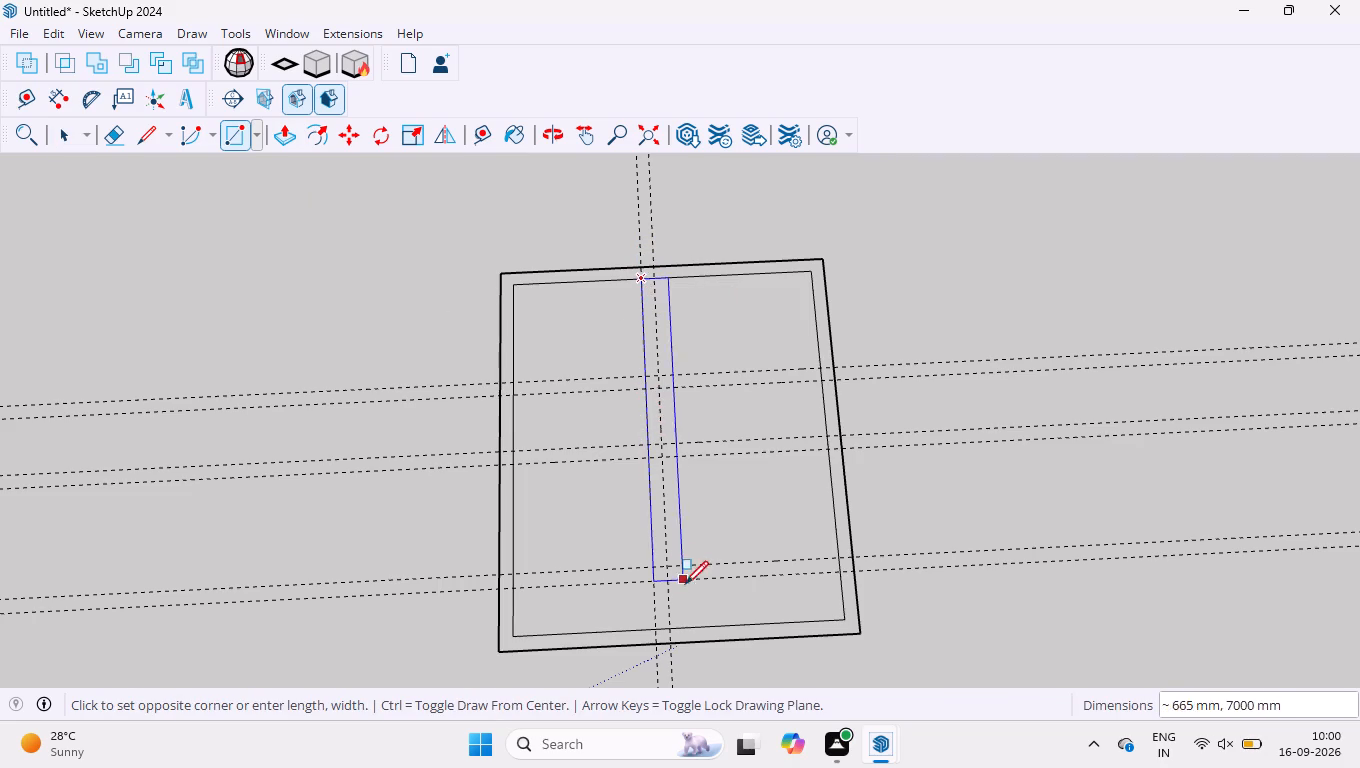
left_click(670, 564)
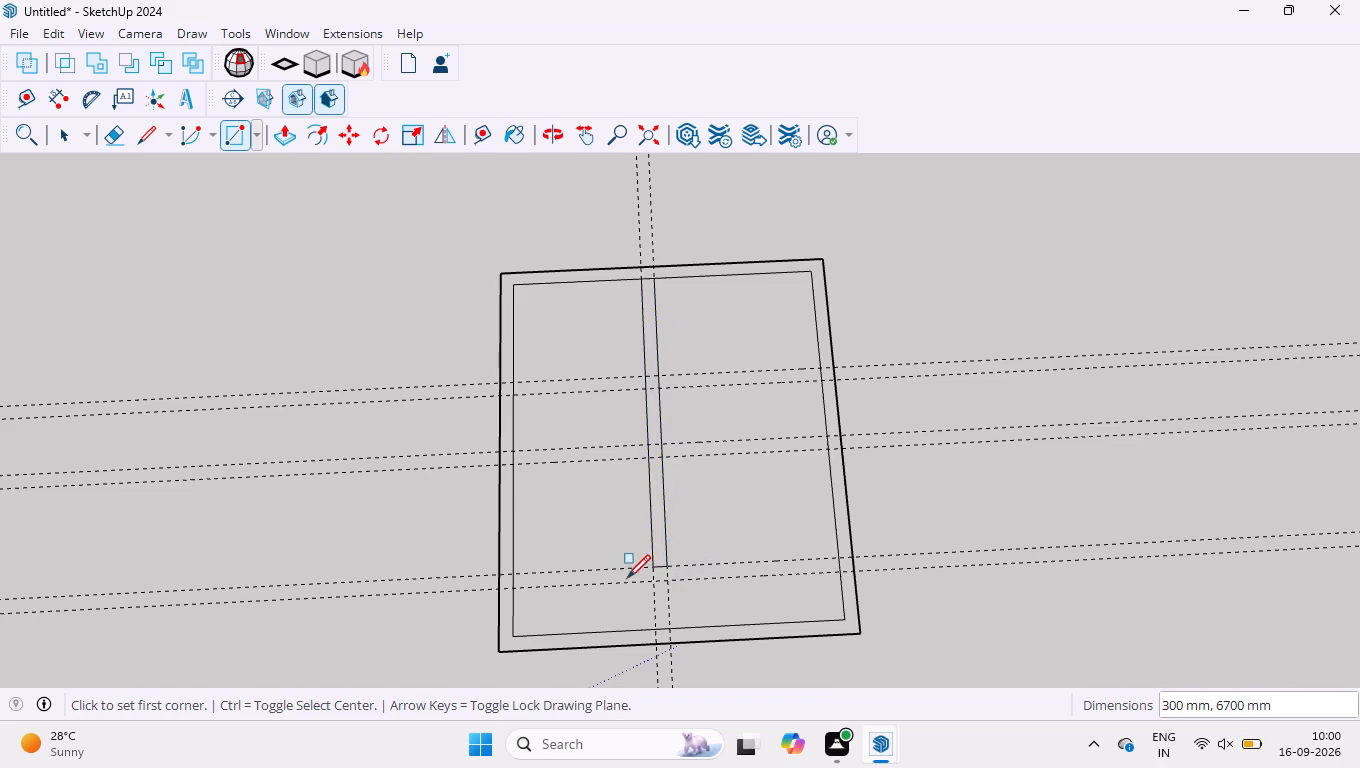
Draw 300 mm wide wall rectangles toward the inner right edge: 4000 mm long between the lowest guides and 3700 mm between the highest.
left_click(651, 570)
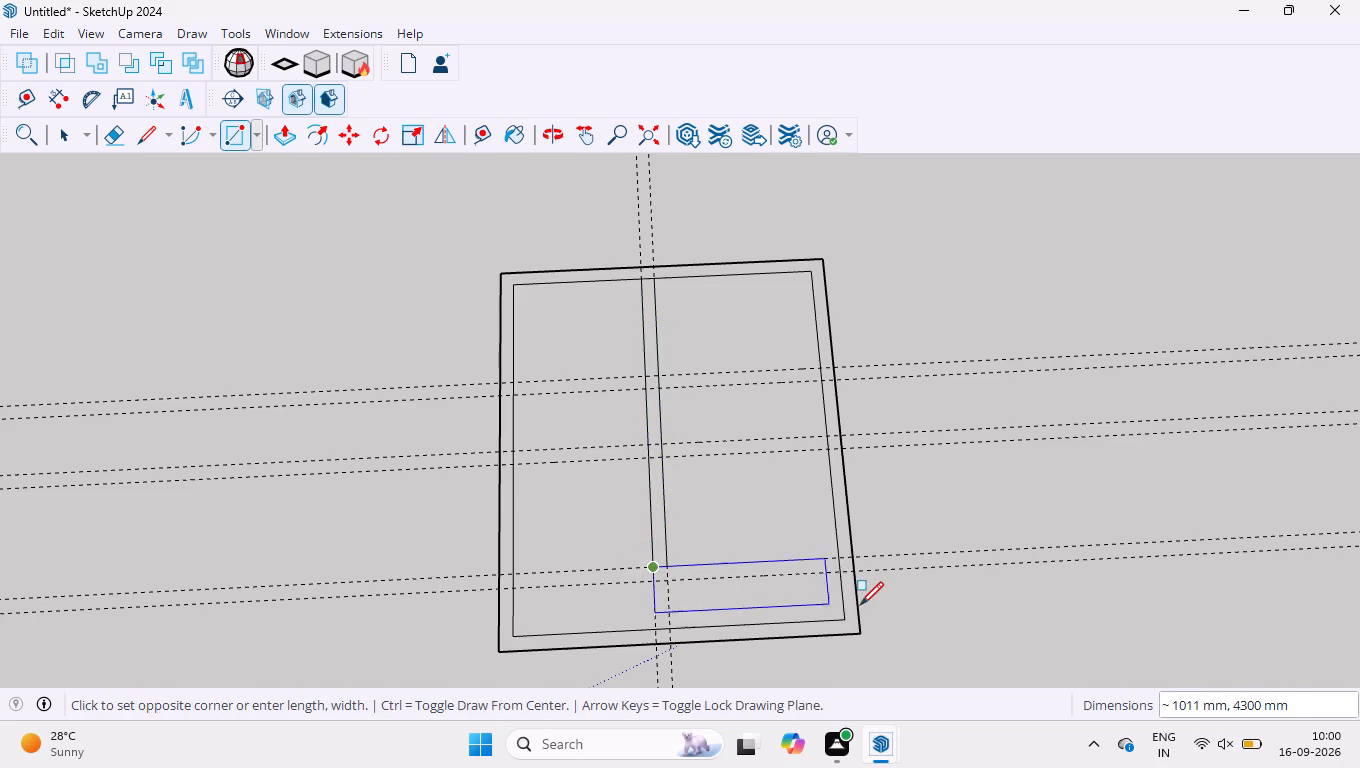
left_click(843, 570)
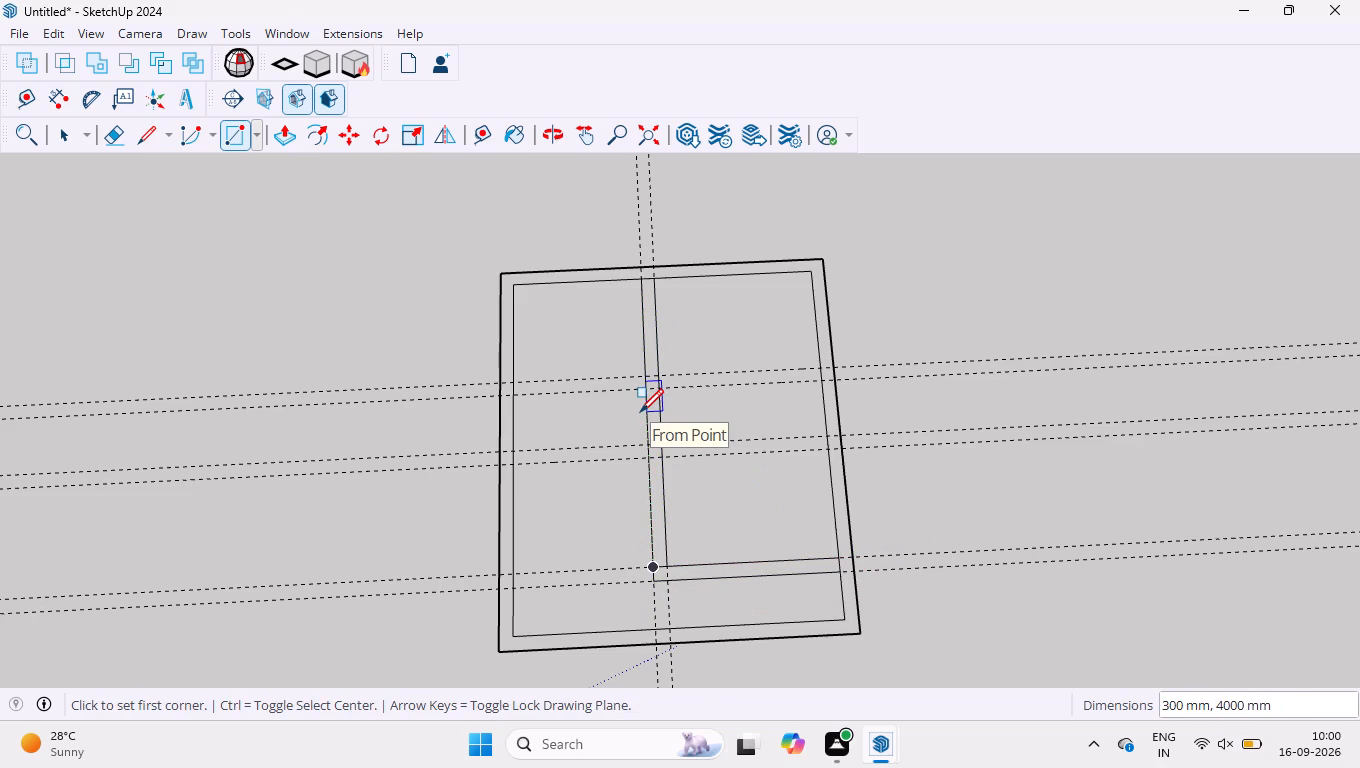
left_click(660, 373)
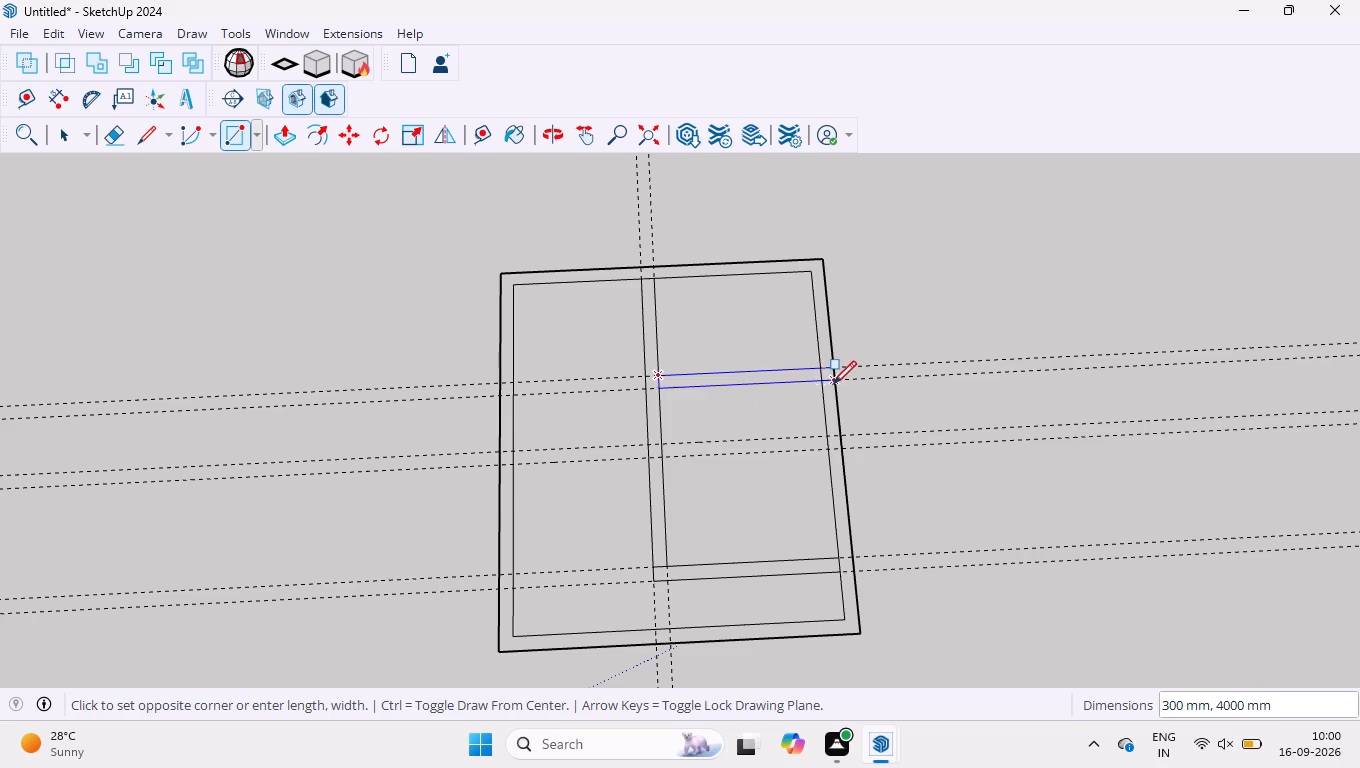
left_click(823, 380)
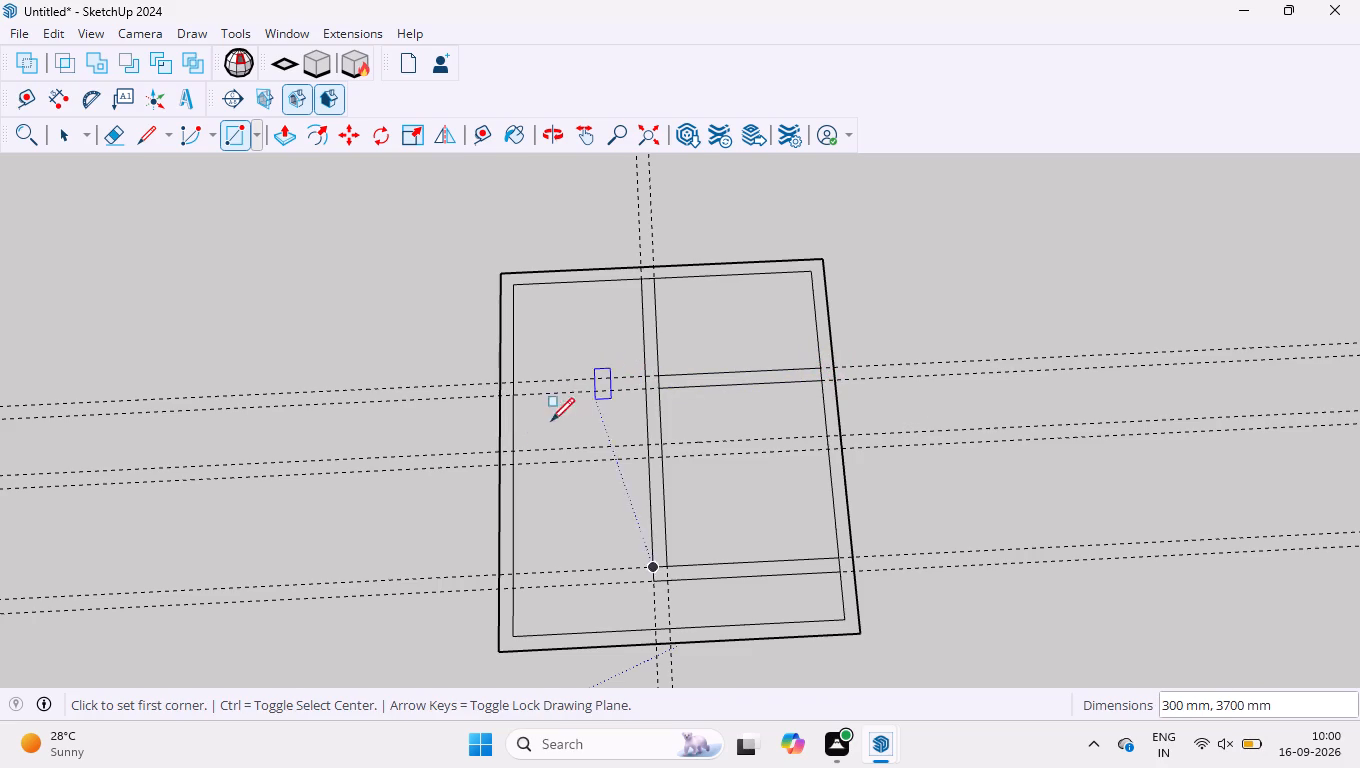
Draw a 300 by 3000 mm rectangle between the middle guides, from the inner left edge to the vertical wall strip.
left_click(510, 452)
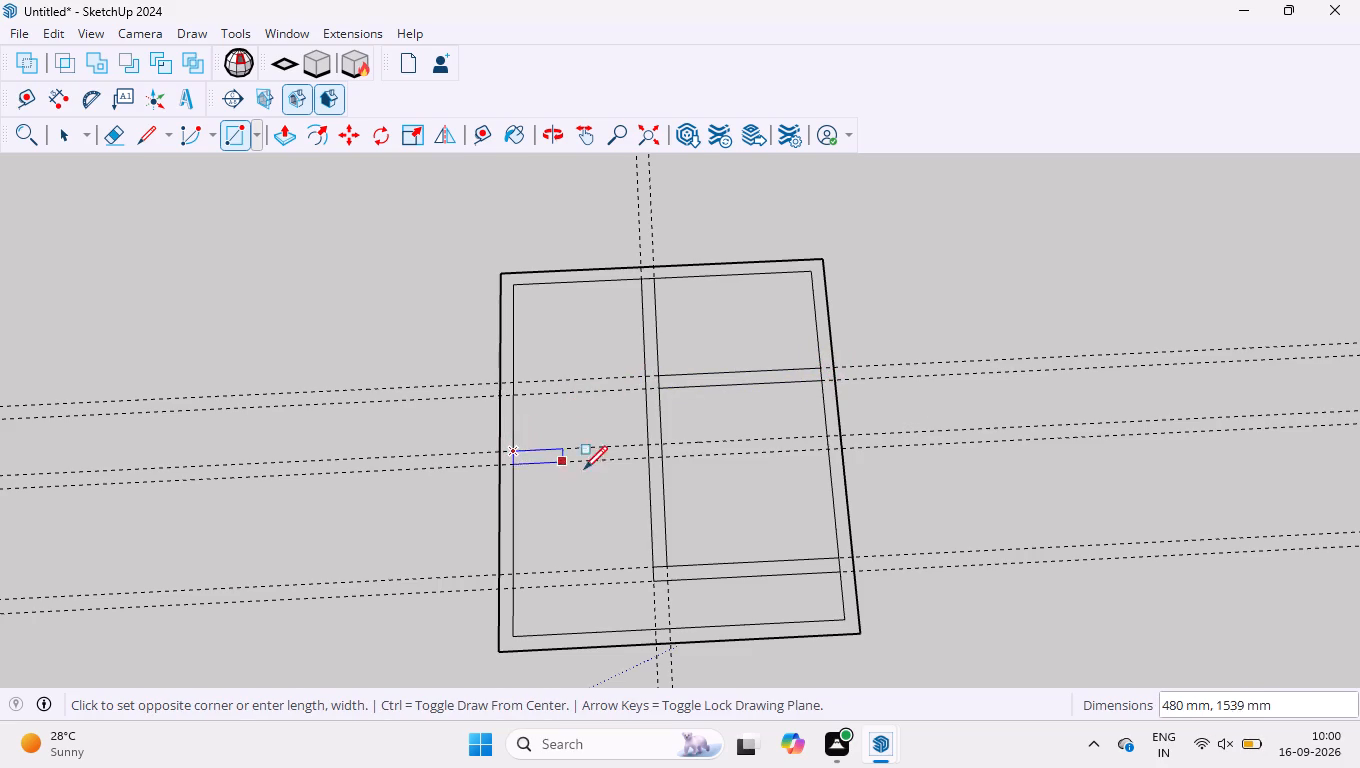
left_click(651, 460)
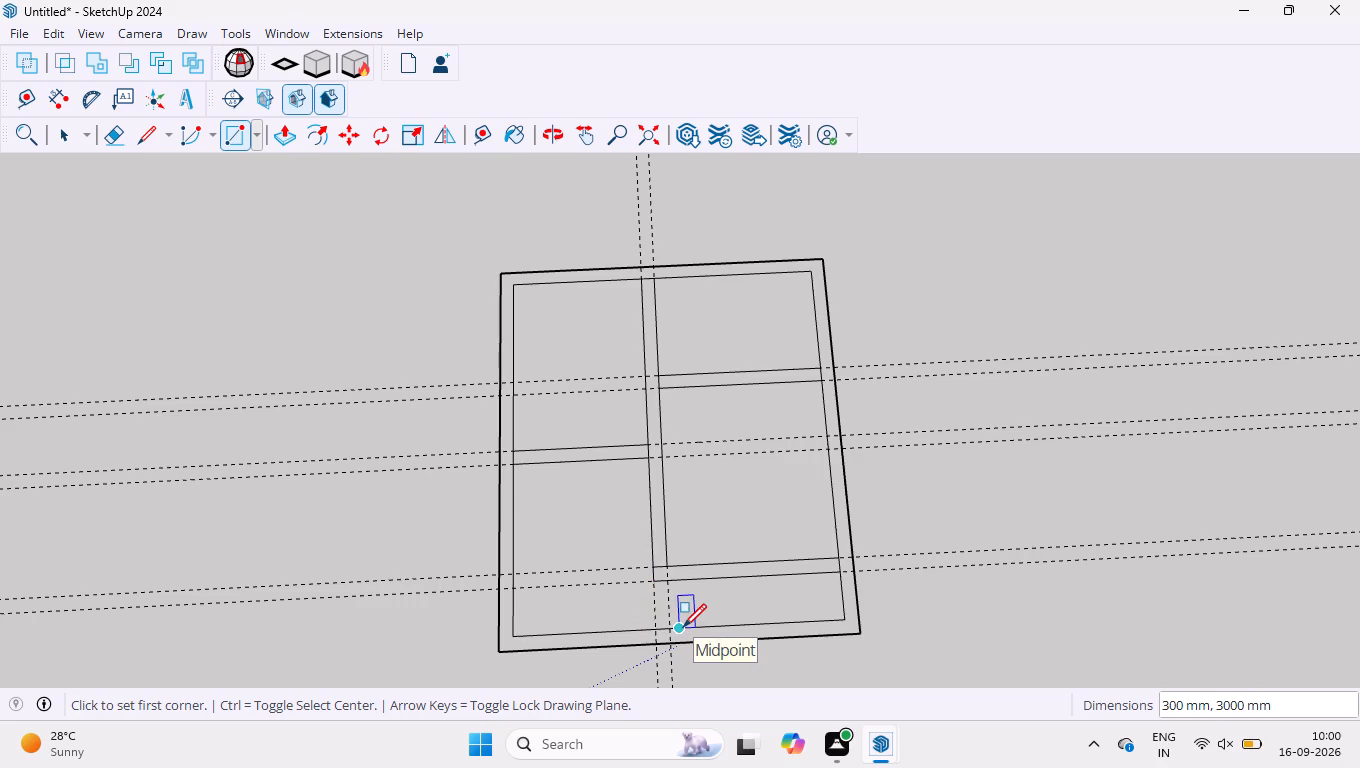
Draw a 300 mm line across the bottom outer wall at the vertical partition's right-hand guide.
key("space")
left_click(148, 136)
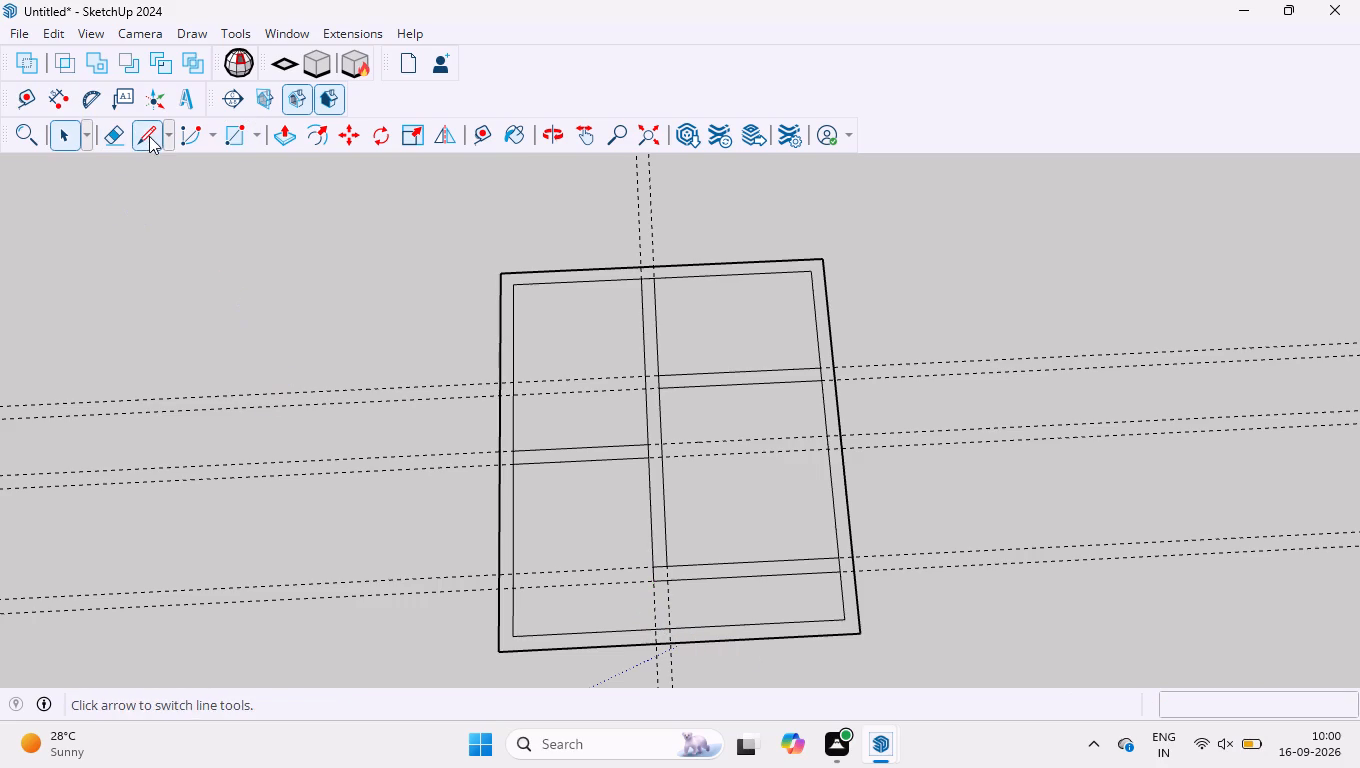
left_click(673, 645)
left_click(671, 630)
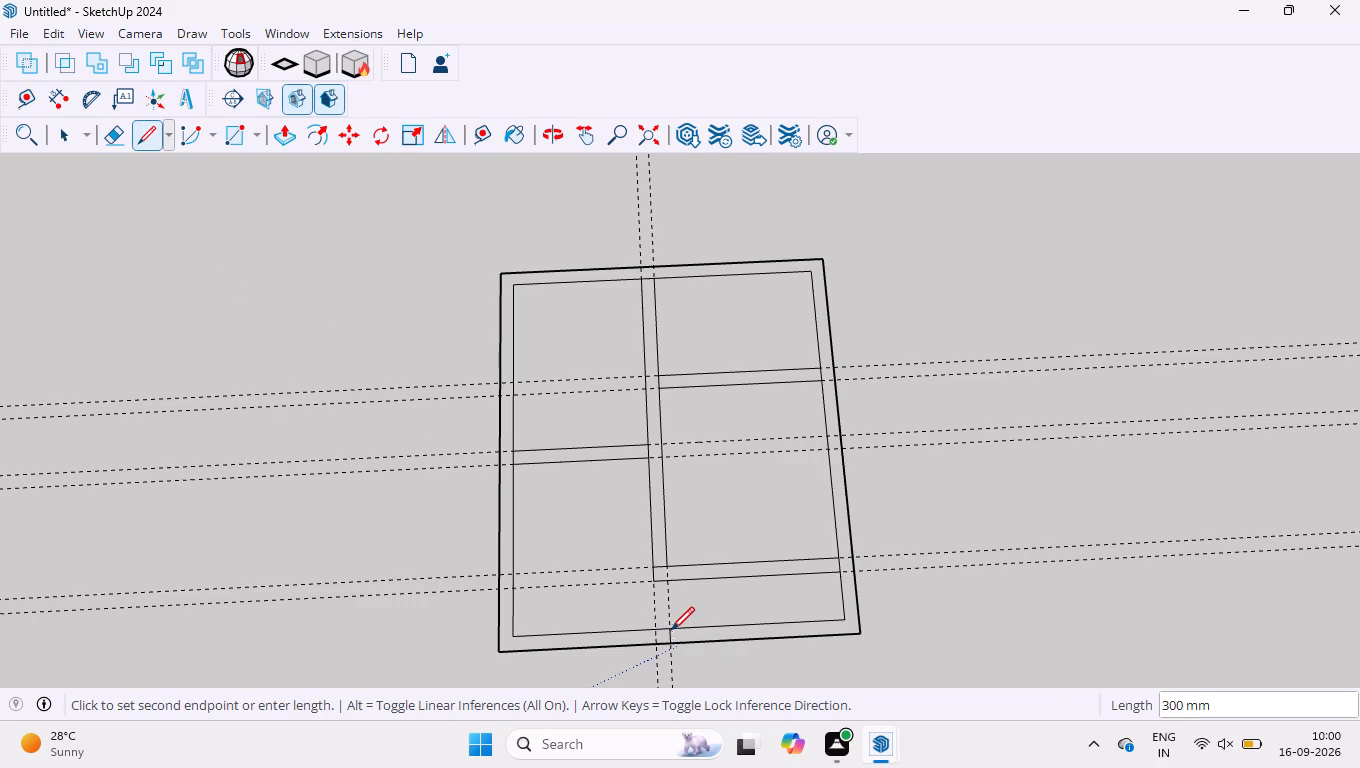
key("space")
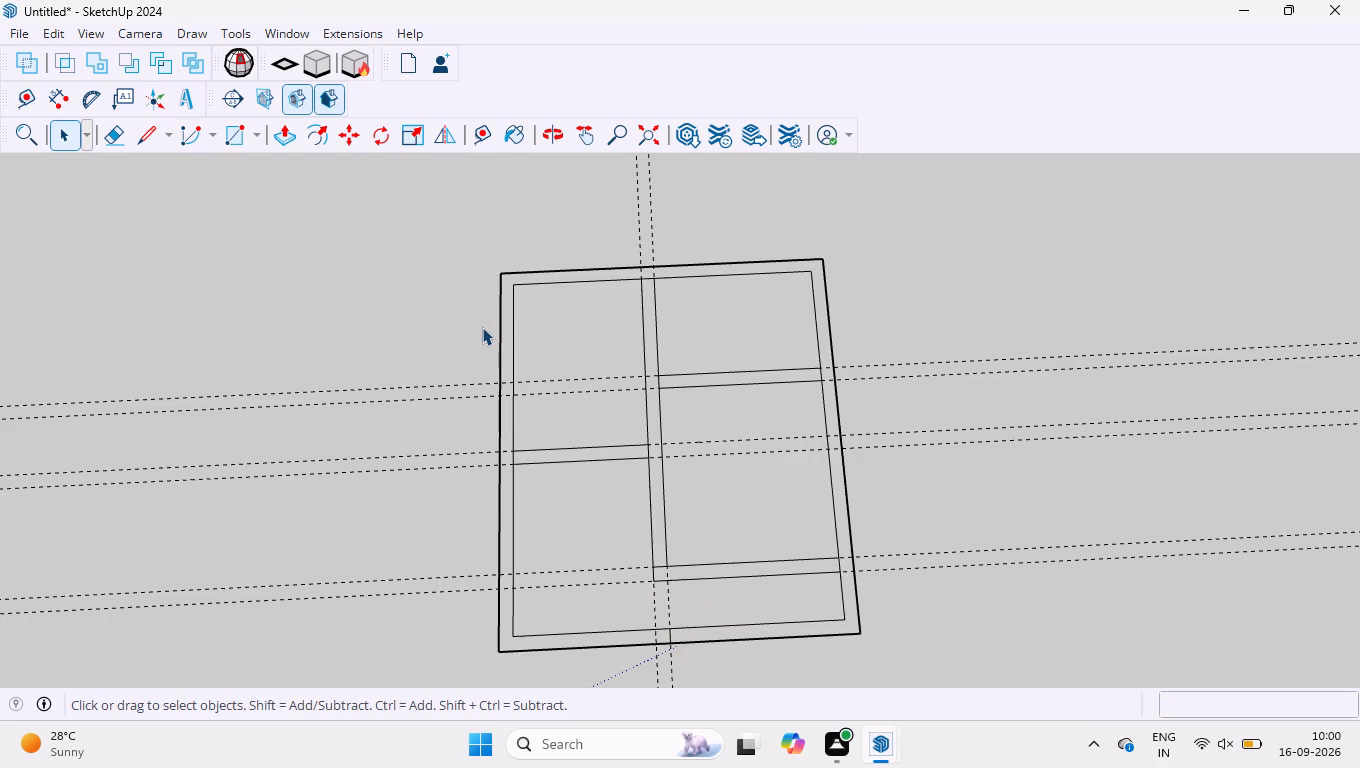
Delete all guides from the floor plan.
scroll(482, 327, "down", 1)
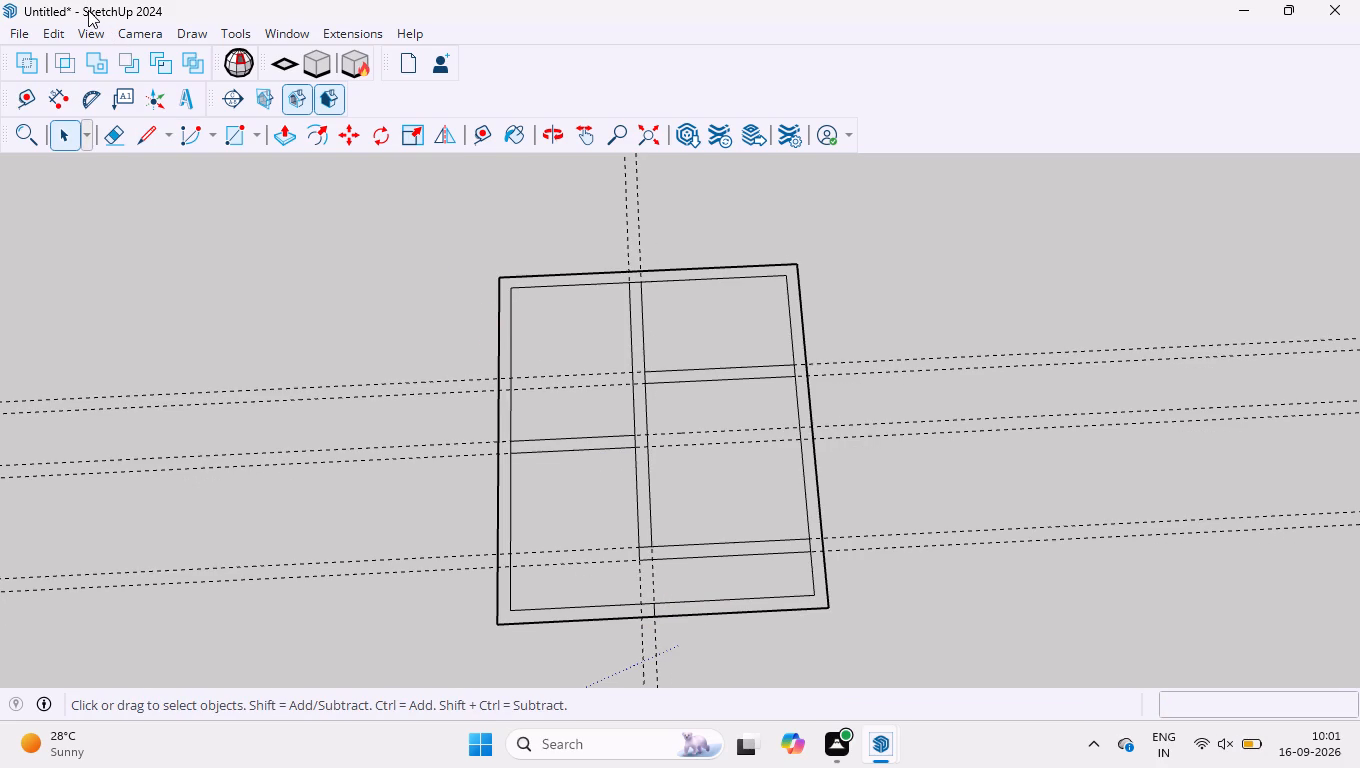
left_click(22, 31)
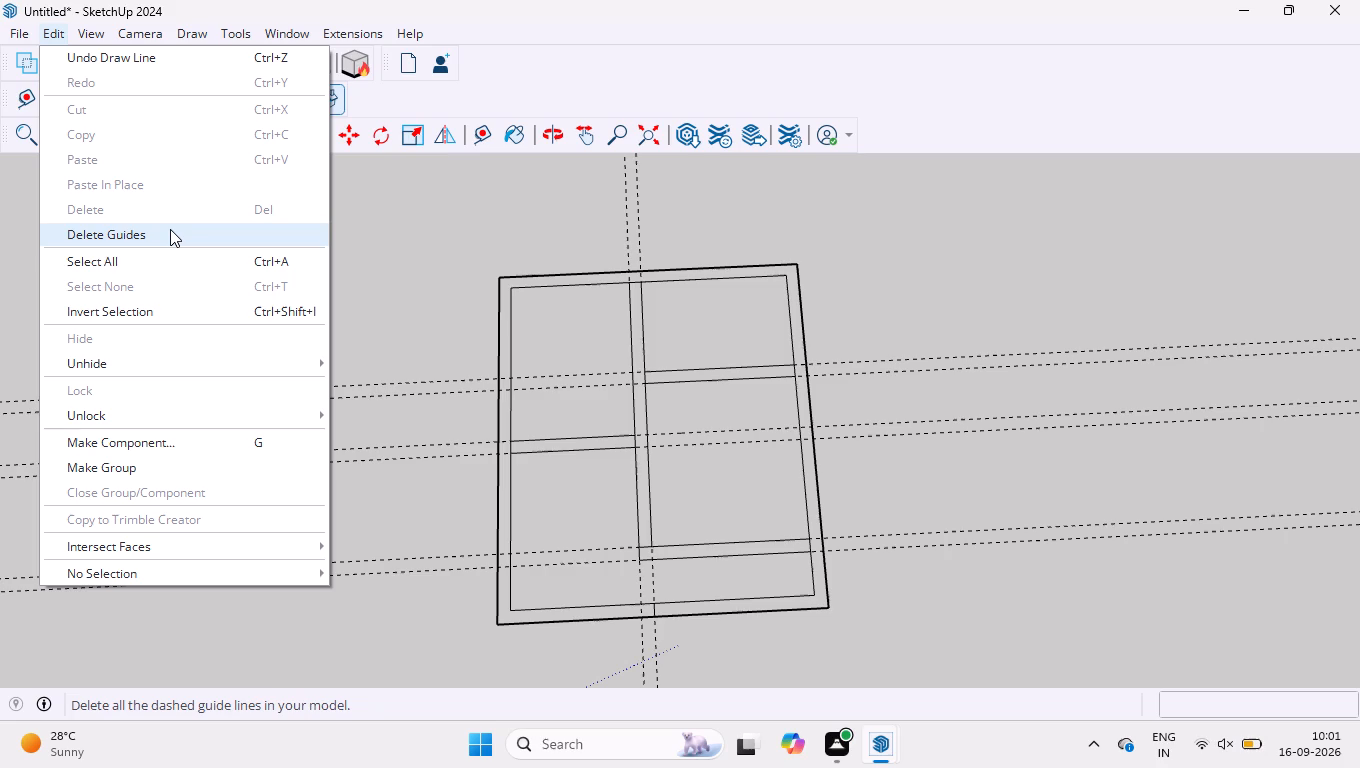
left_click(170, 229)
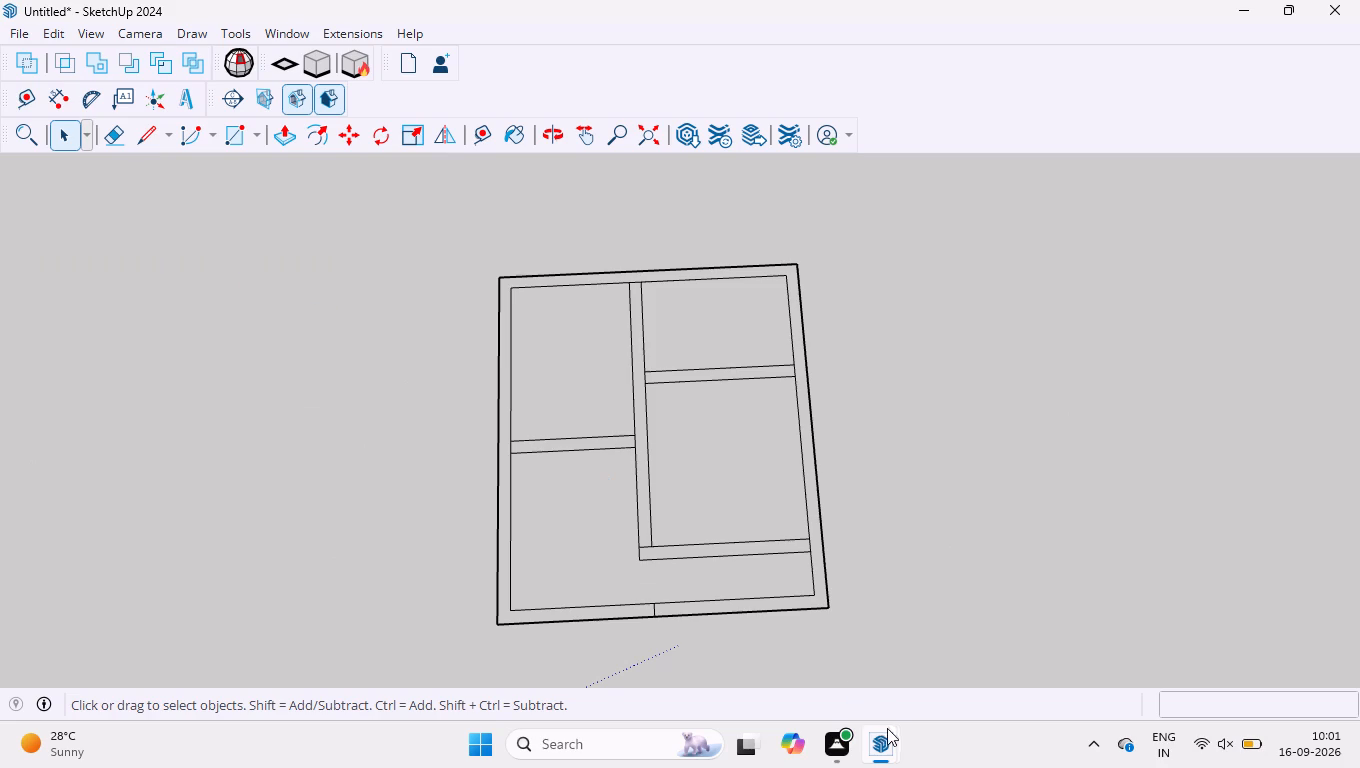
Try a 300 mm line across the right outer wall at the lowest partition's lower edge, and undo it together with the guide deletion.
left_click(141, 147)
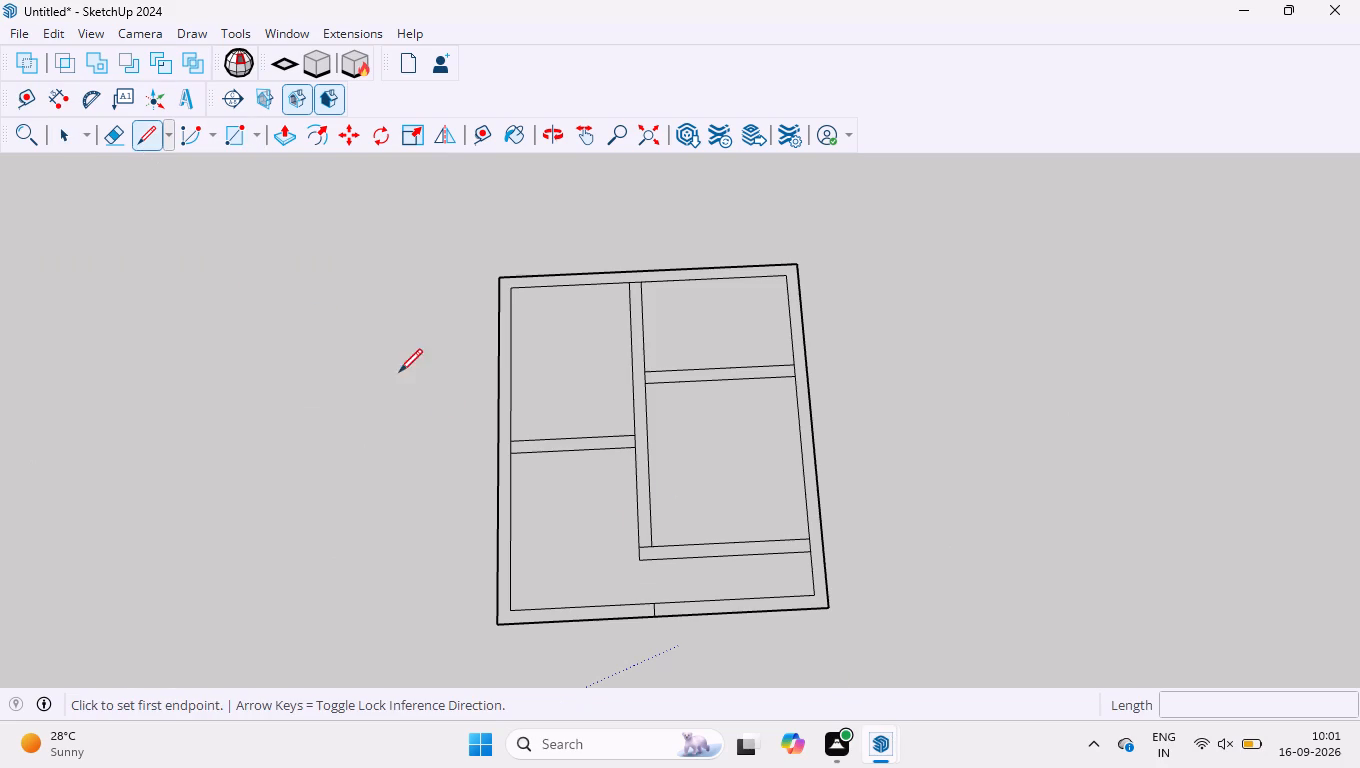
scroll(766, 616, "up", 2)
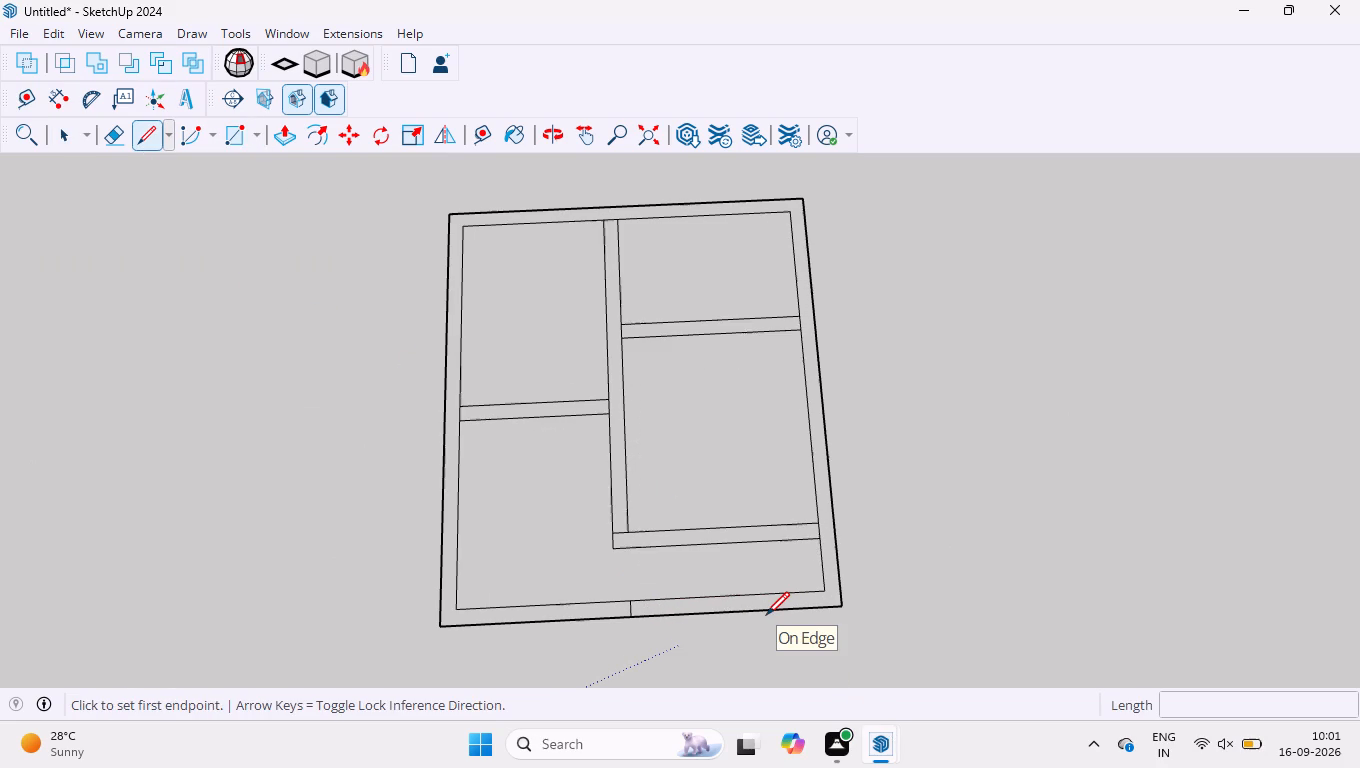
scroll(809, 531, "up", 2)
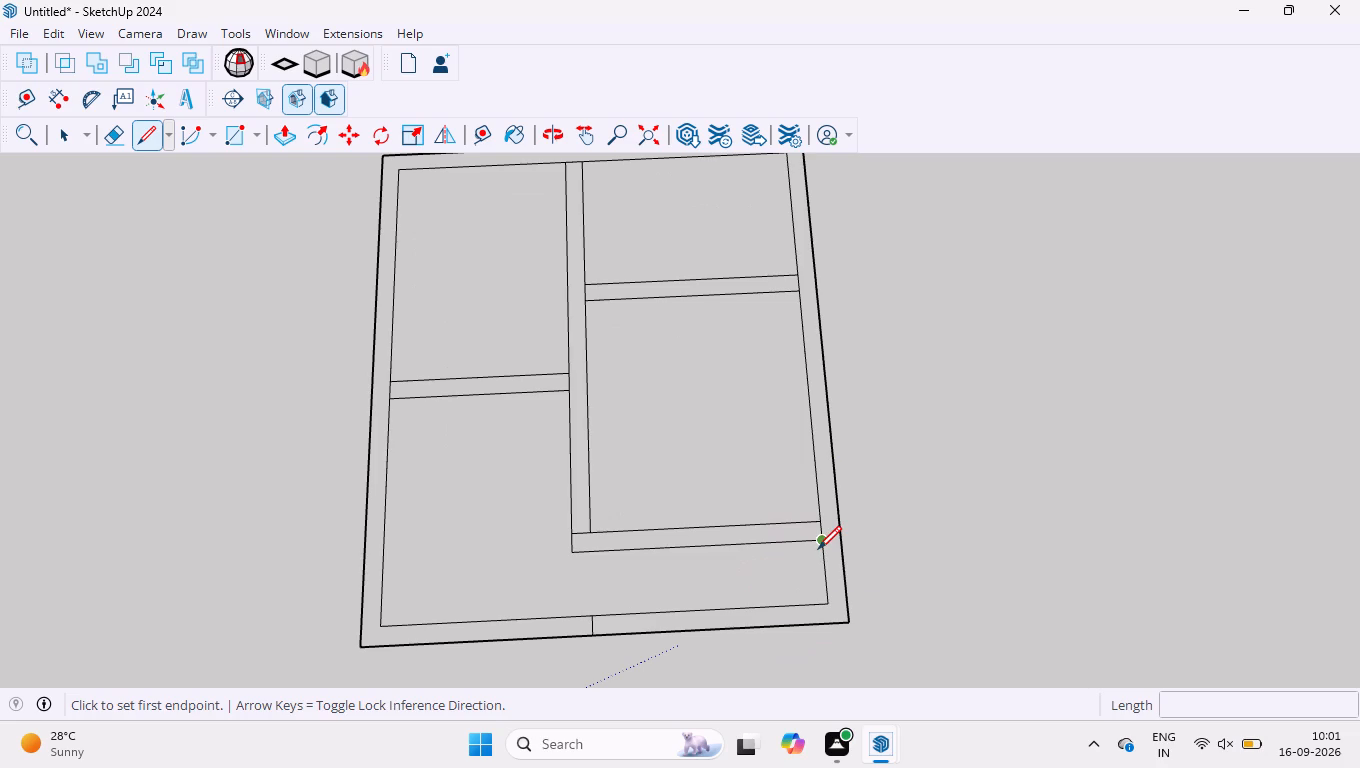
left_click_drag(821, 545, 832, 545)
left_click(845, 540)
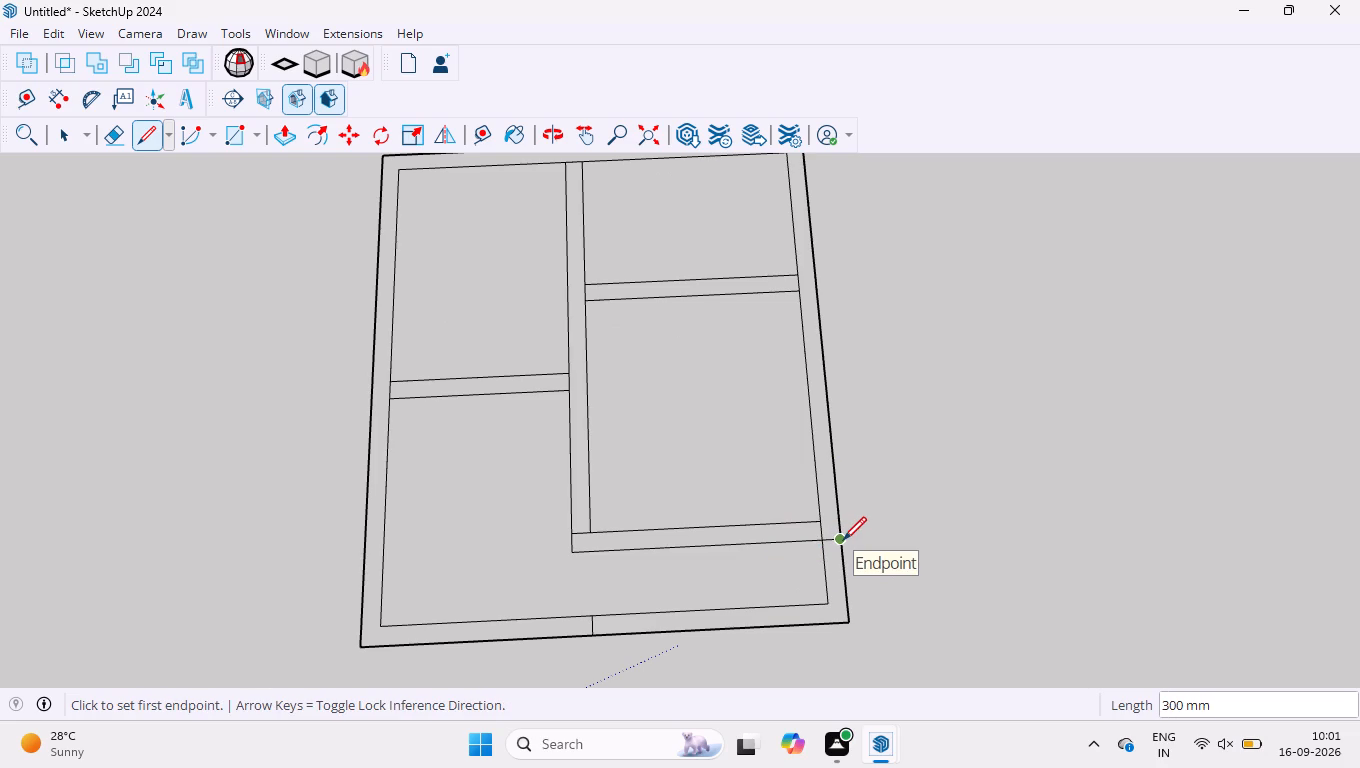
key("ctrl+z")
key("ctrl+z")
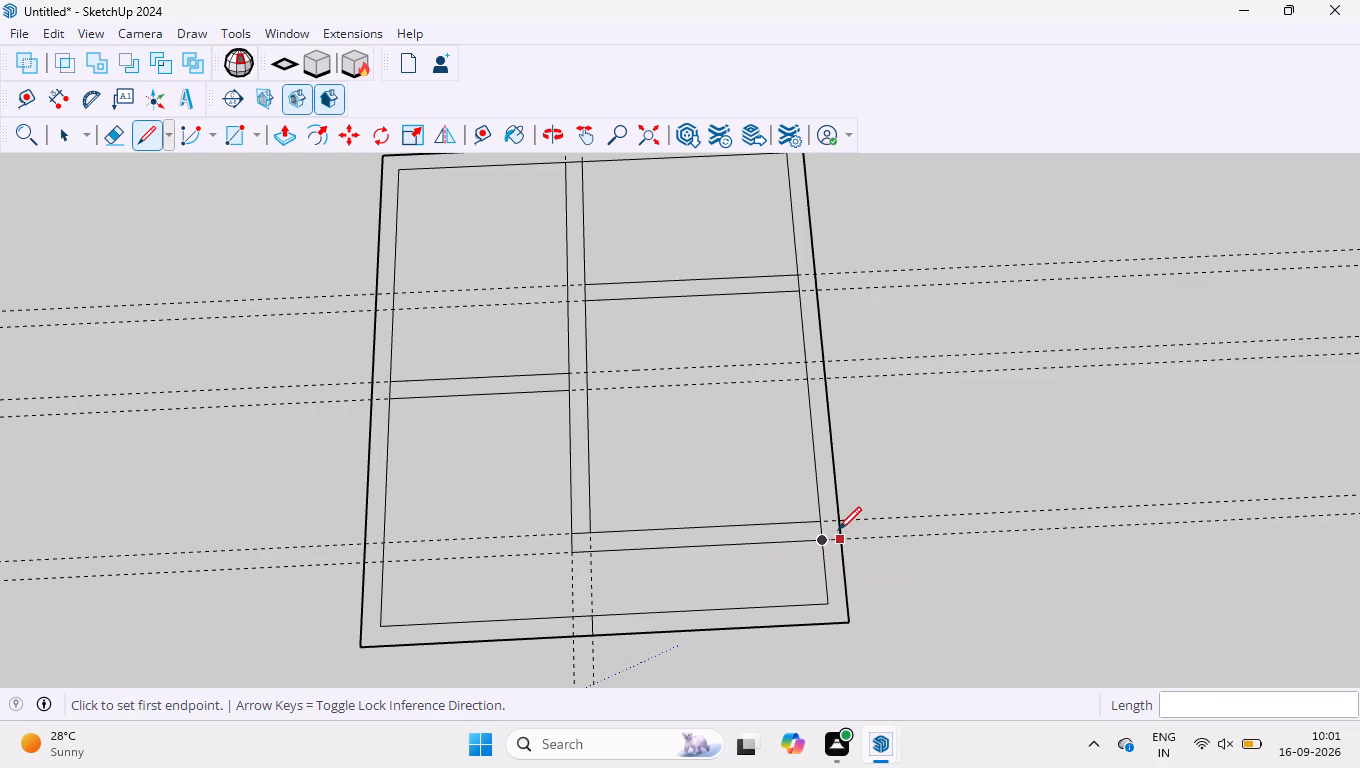
Erase all the horizontal guides crossing the floor plan, leaving the vertical pair.
scroll(754, 480, "down", 2)
scroll(675, 460, "down", 4)
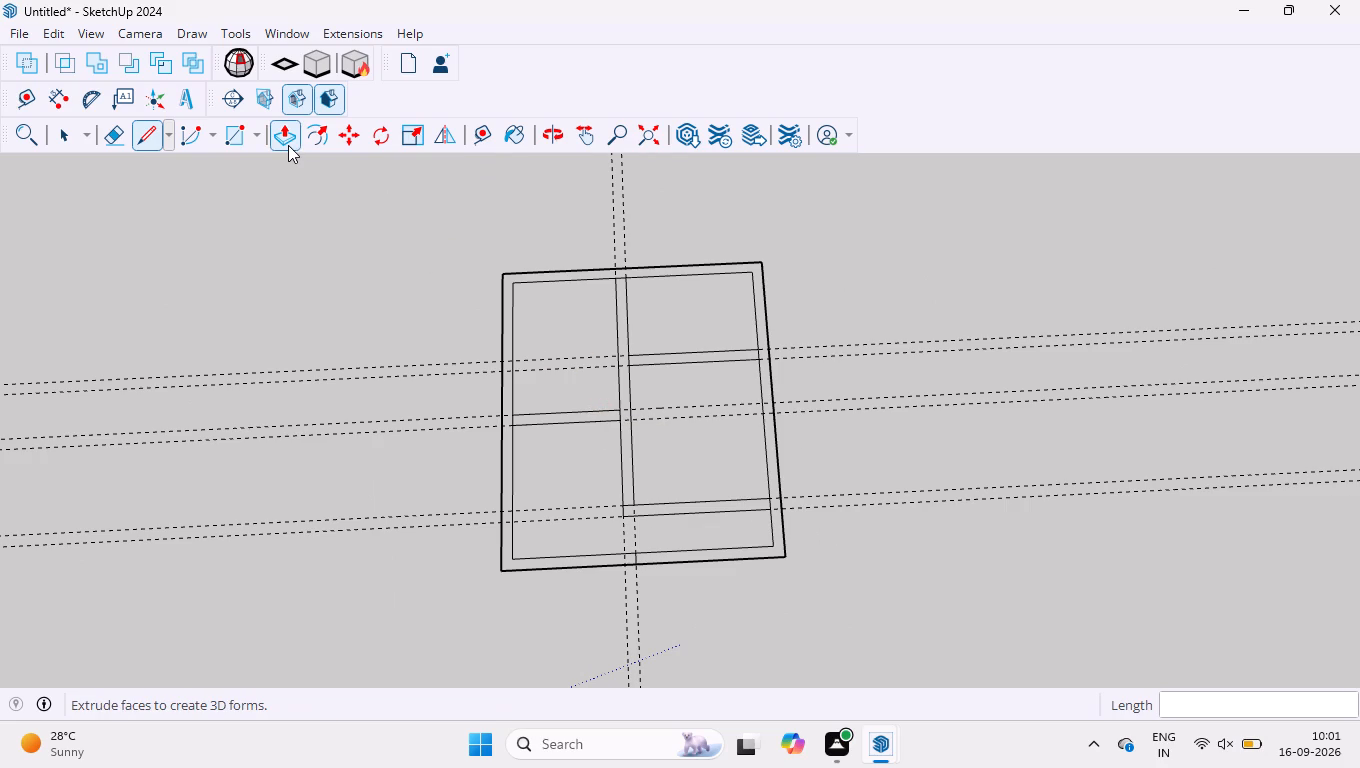
key("e")
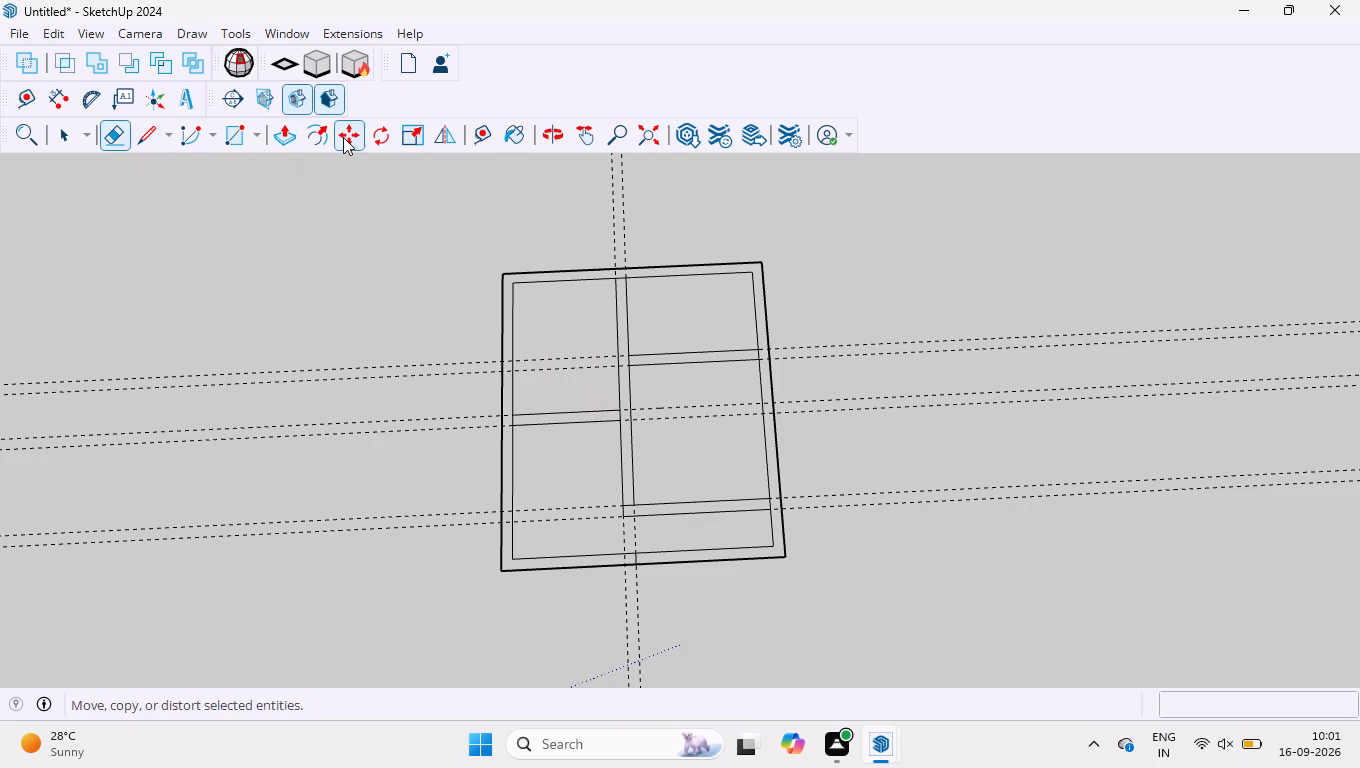
left_click_drag(952, 290, 884, 564)
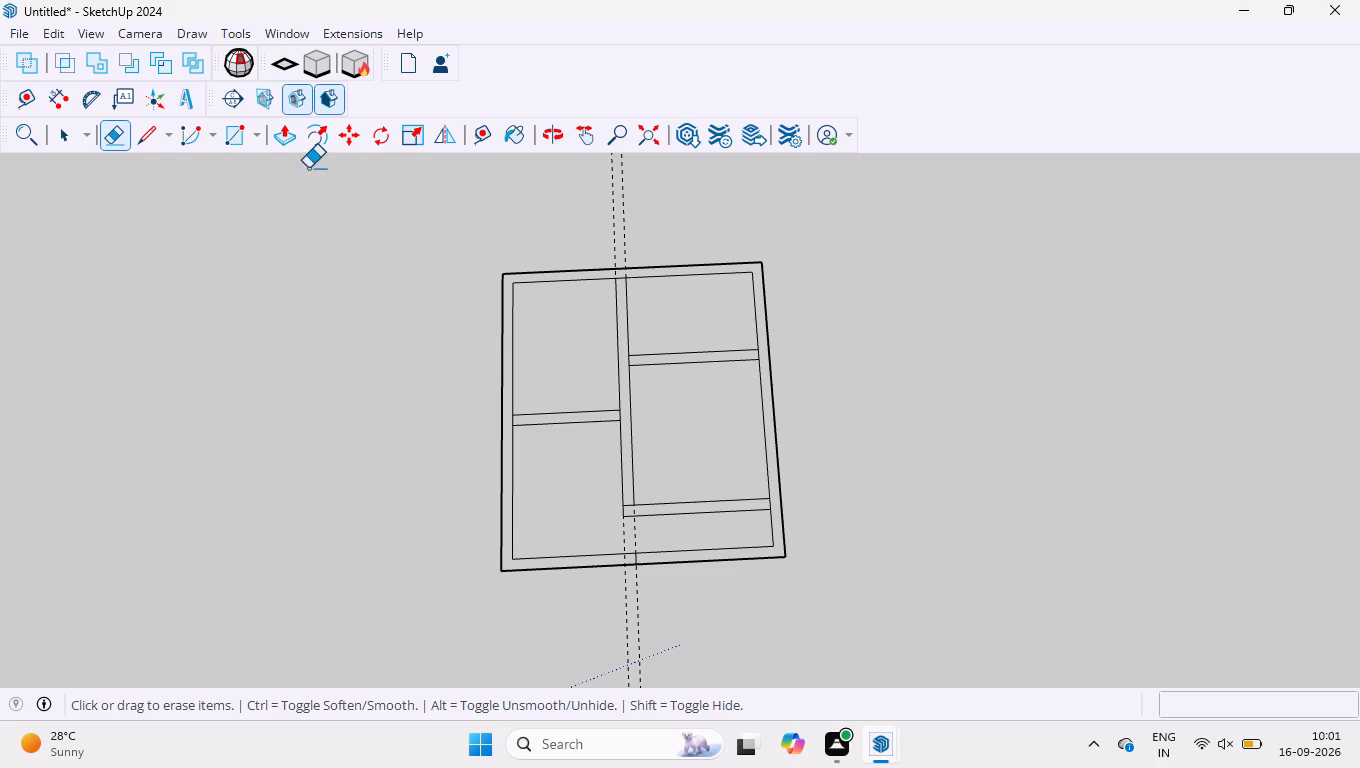
Draw a 300 mm line across the right outer wall, extending the lower edge of the lowest partition.
left_click(156, 119)
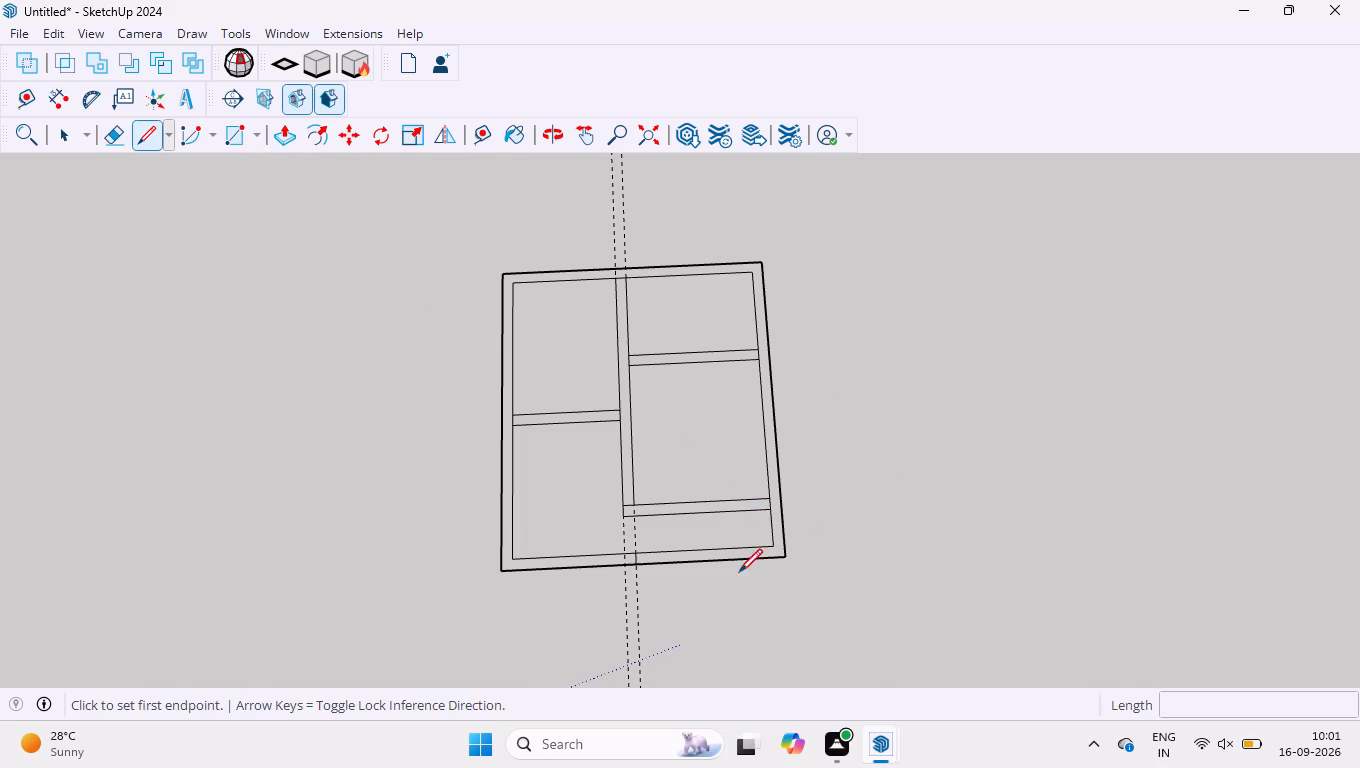
scroll(725, 568, "up", 6)
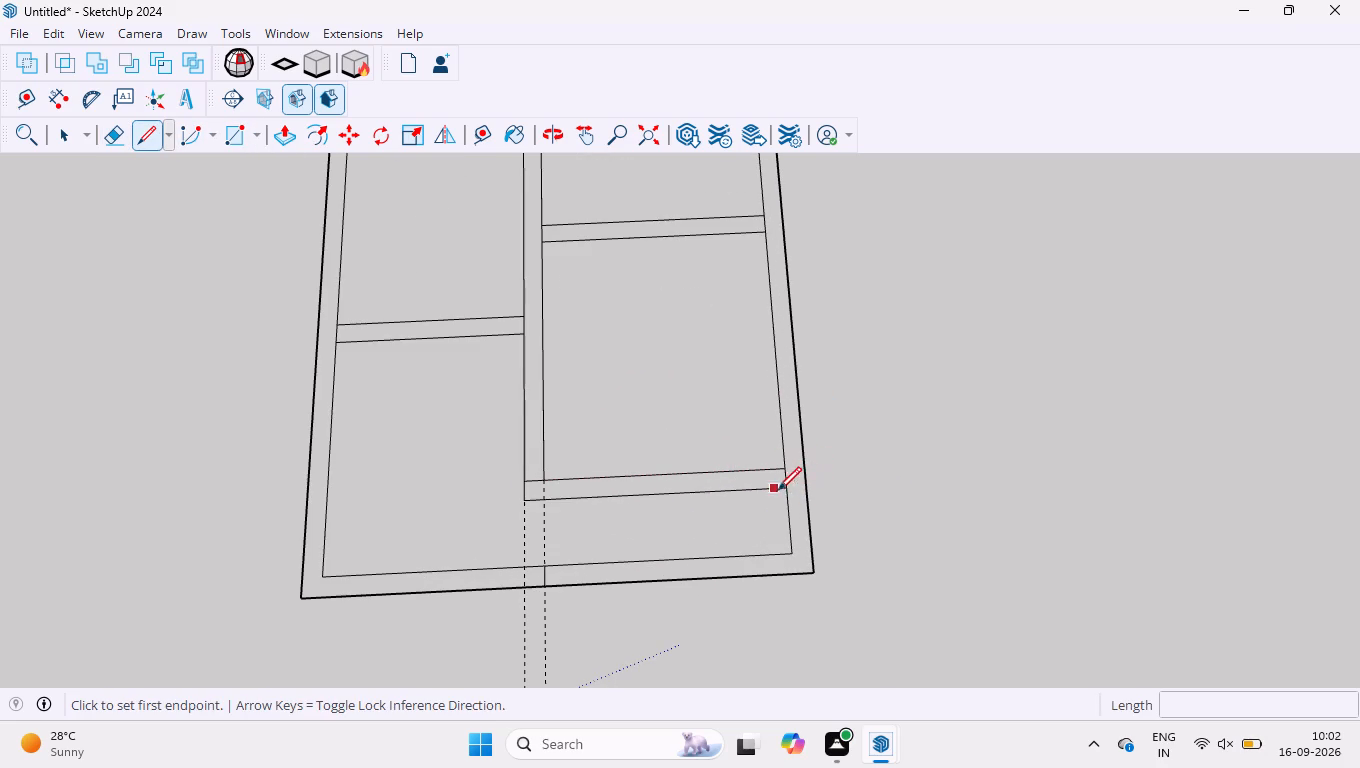
left_click(787, 492)
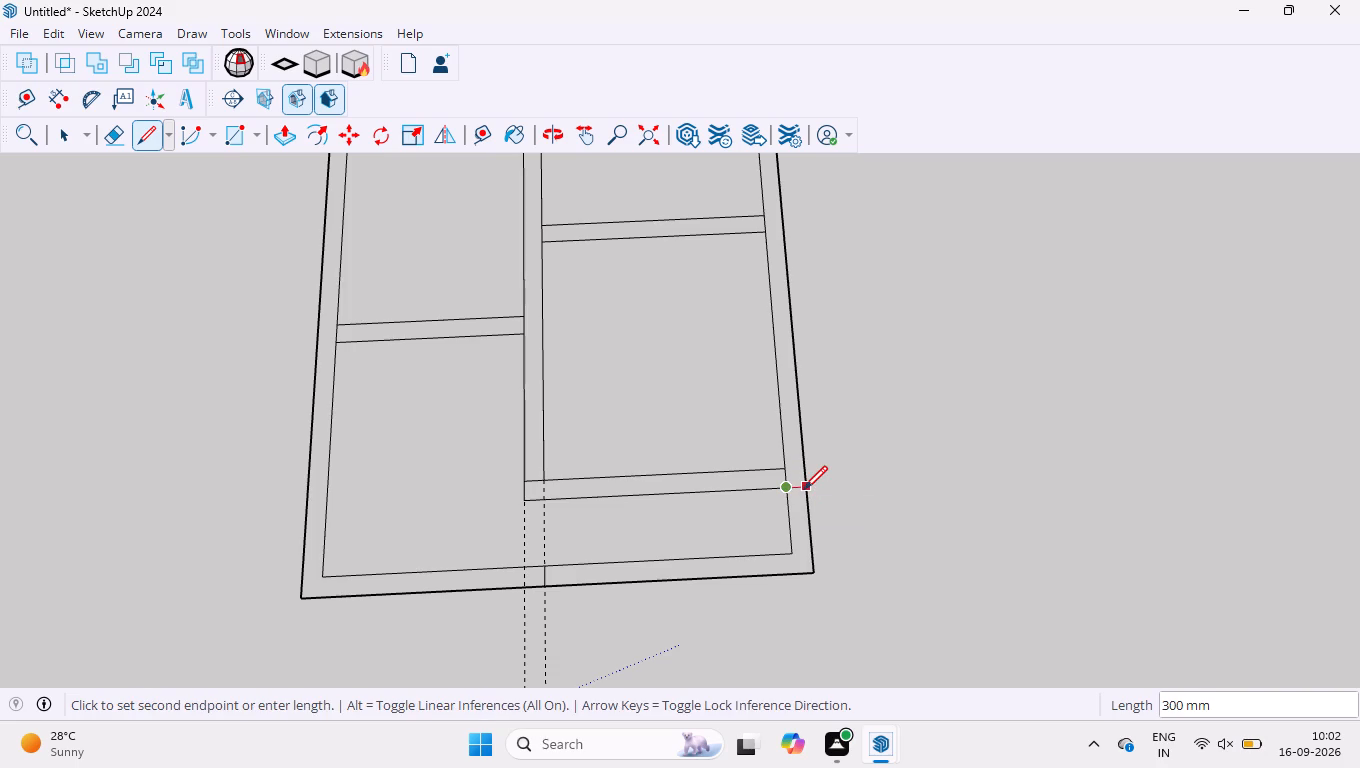
left_click(804, 489)
key("space")
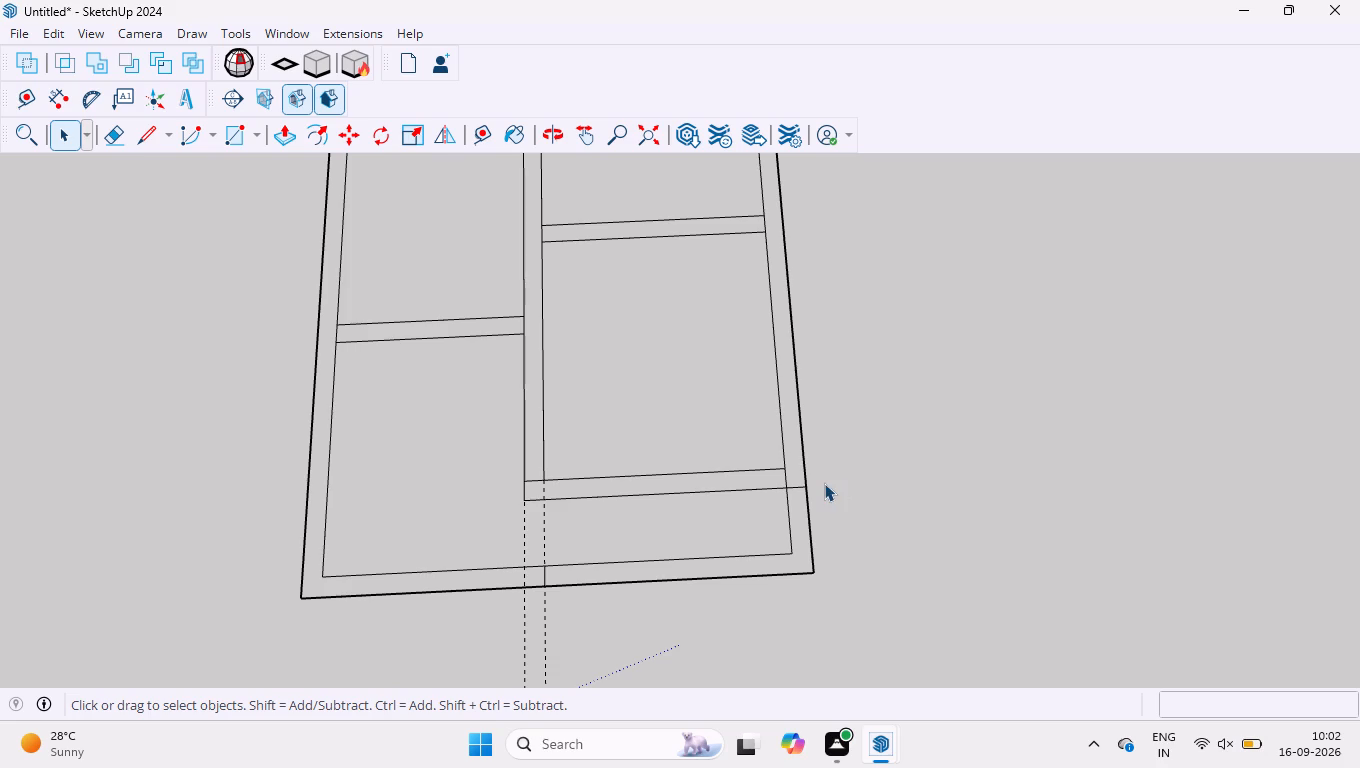
Erase the outer wall edges around the plan's lower-right corner, between the two 300 mm cut lines.
key("e")
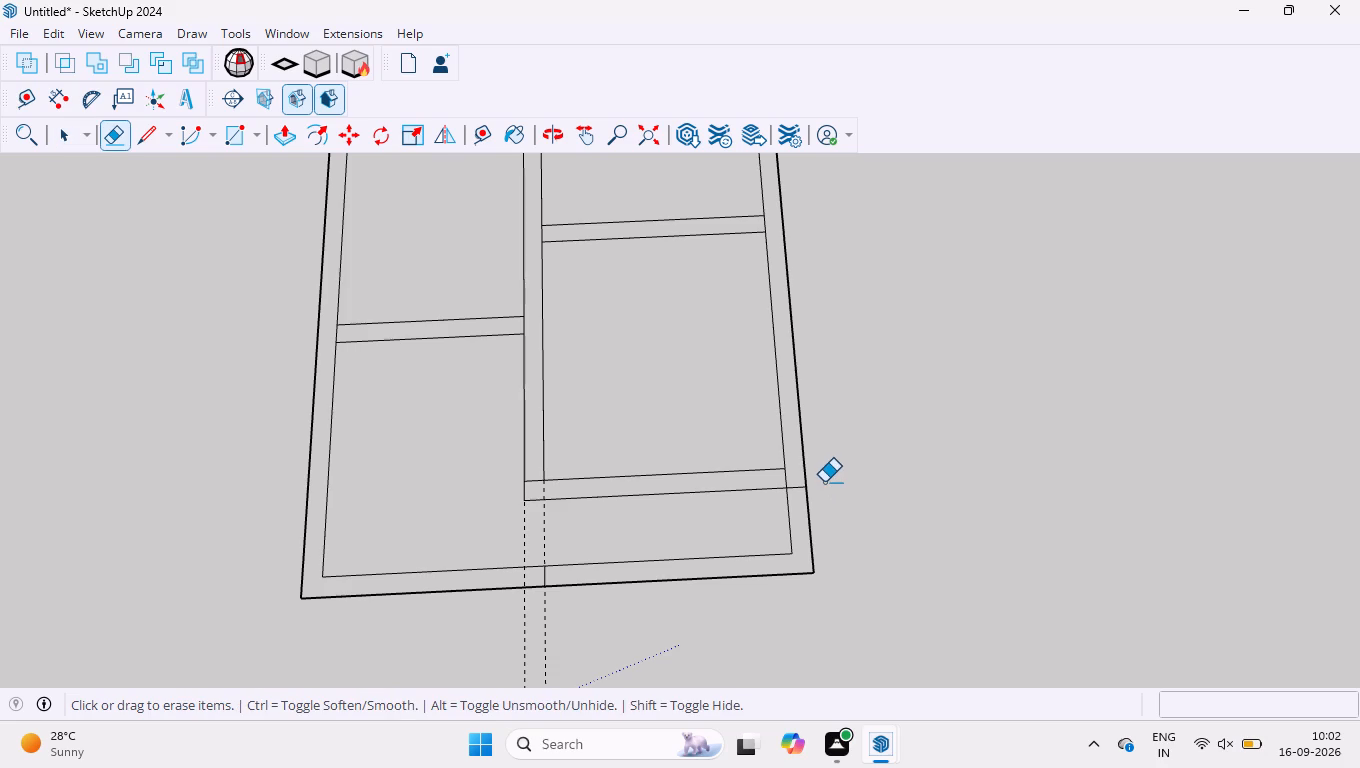
left_click_drag(828, 504, 708, 591)
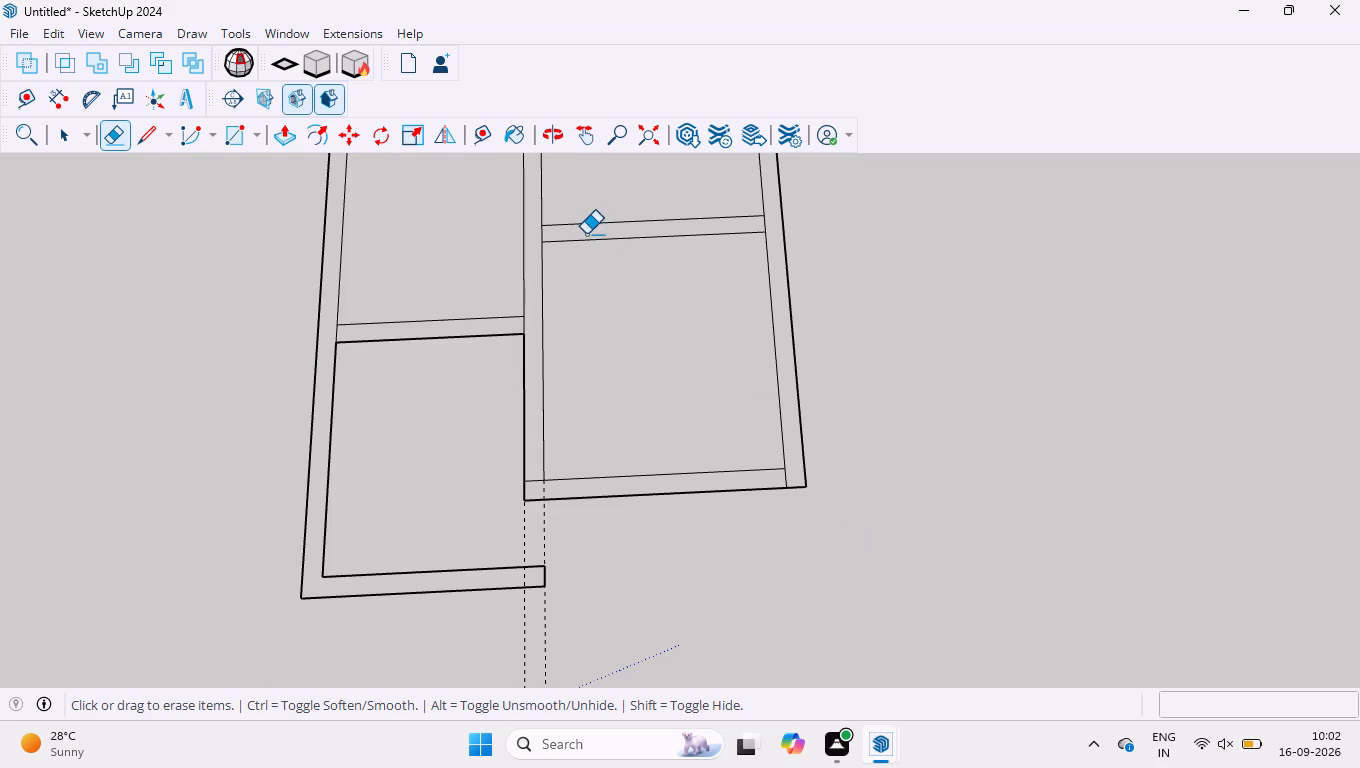
Erase the short edge segments separating the right outer wall from the two partitions that meet it.
scroll(589, 224, "up", 3)
scroll(711, 297, "up", 1)
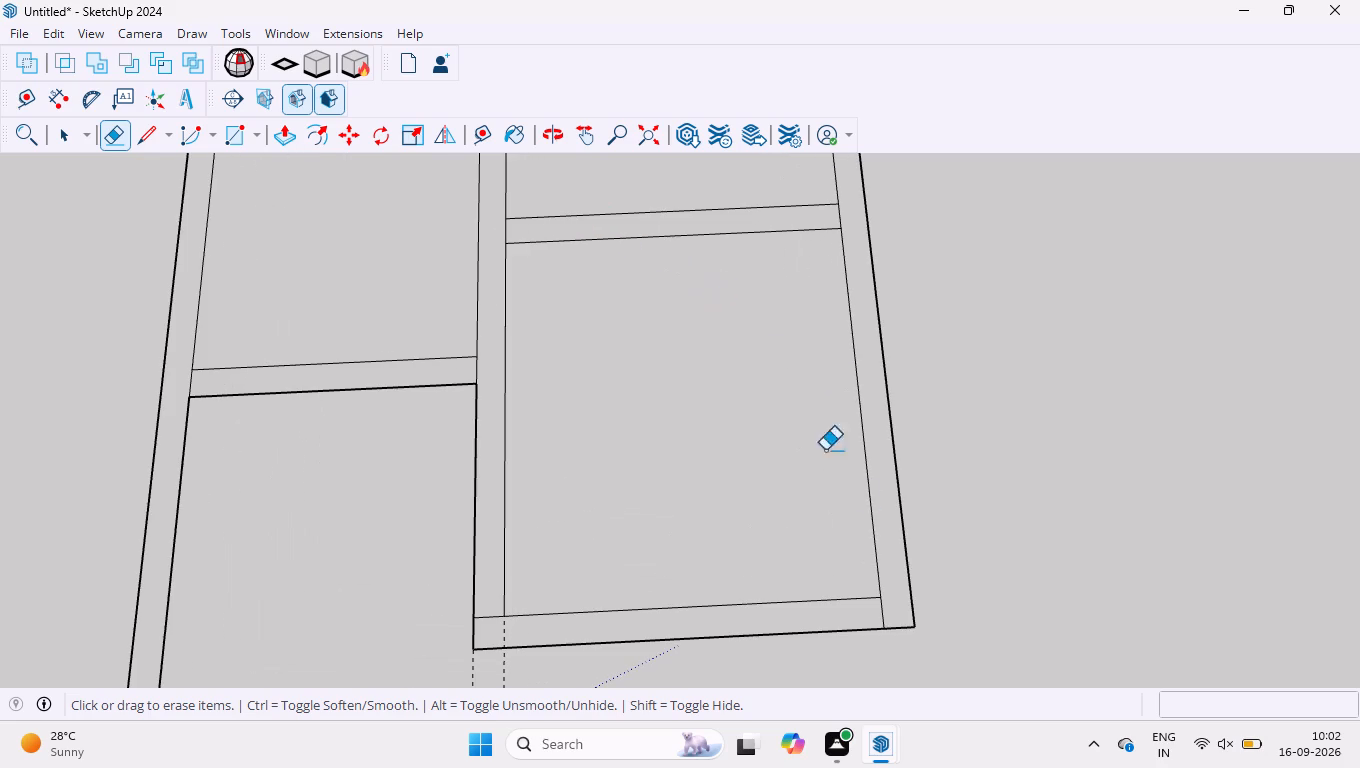
left_click(881, 612)
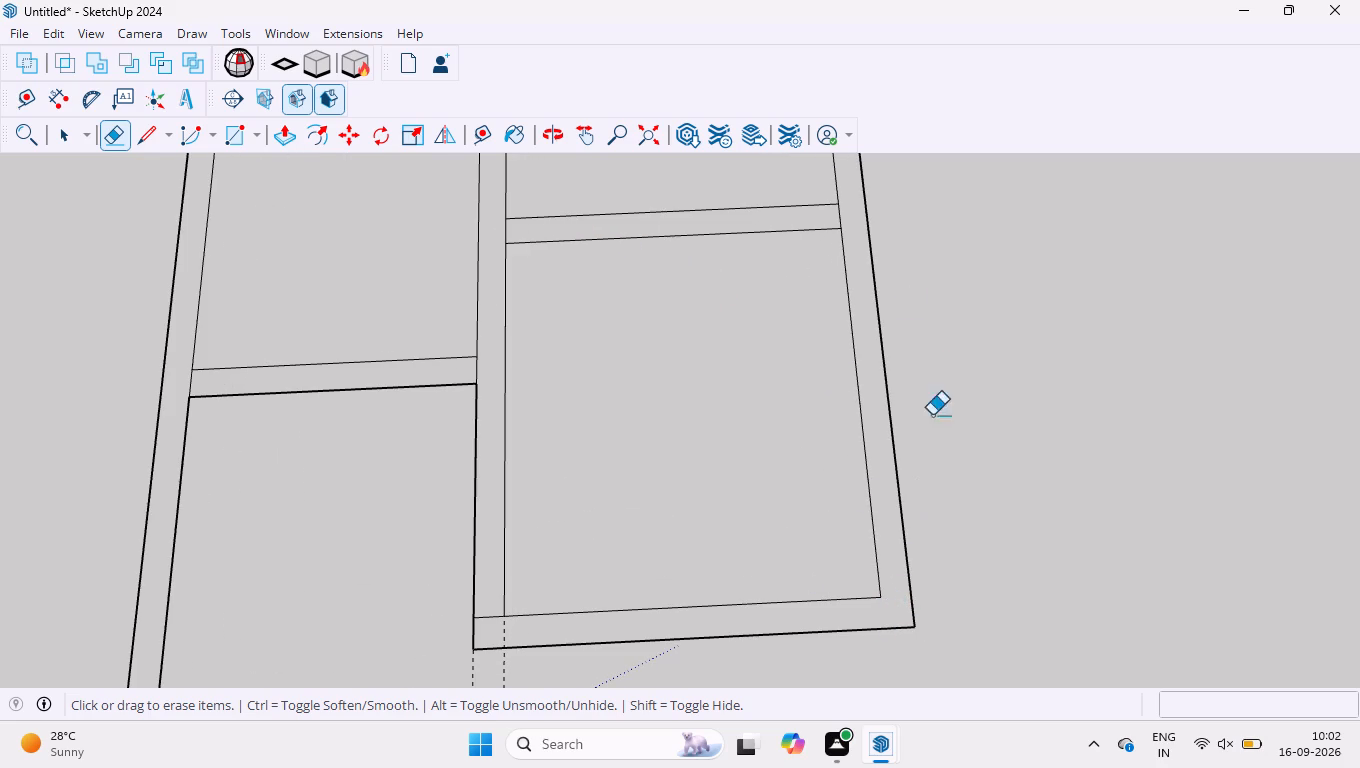
left_click_drag(852, 219, 816, 218)
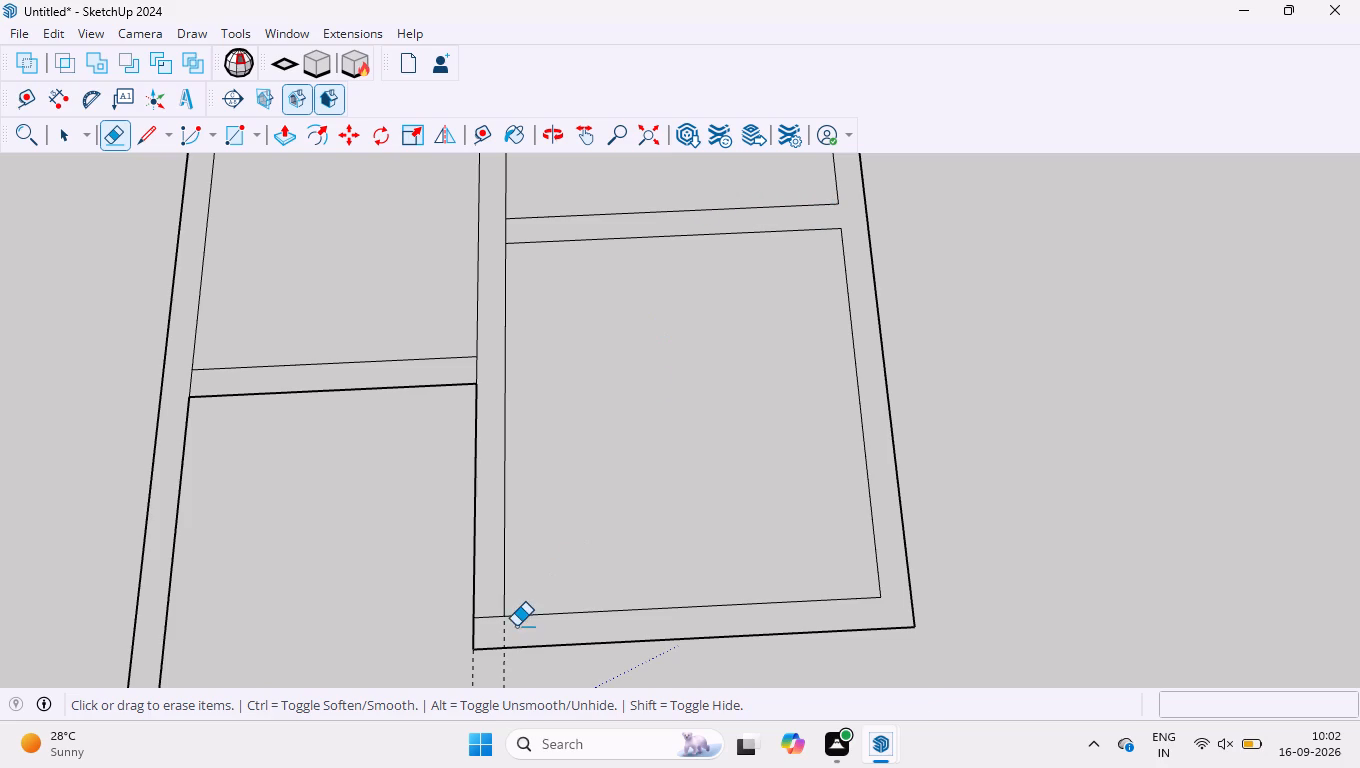
Erase both vertical guides and the short edge separating the vertical partition from the lowest wall at their corner.
scroll(519, 526, "down", 5)
left_click_drag(573, 651, 506, 637)
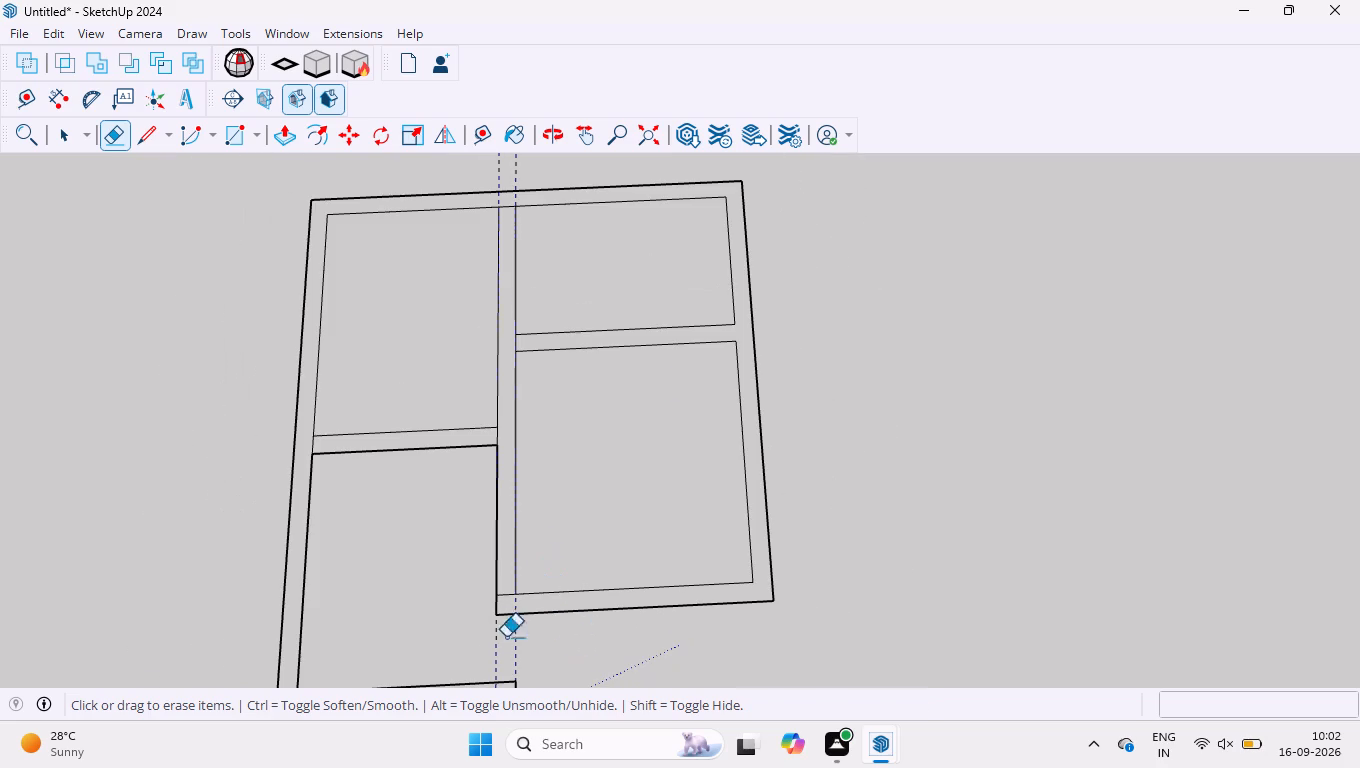
left_click_drag(506, 637, 453, 638)
scroll(523, 607, "up", 3)
left_click_drag(507, 585, 501, 603)
scroll(549, 291, "up", 1)
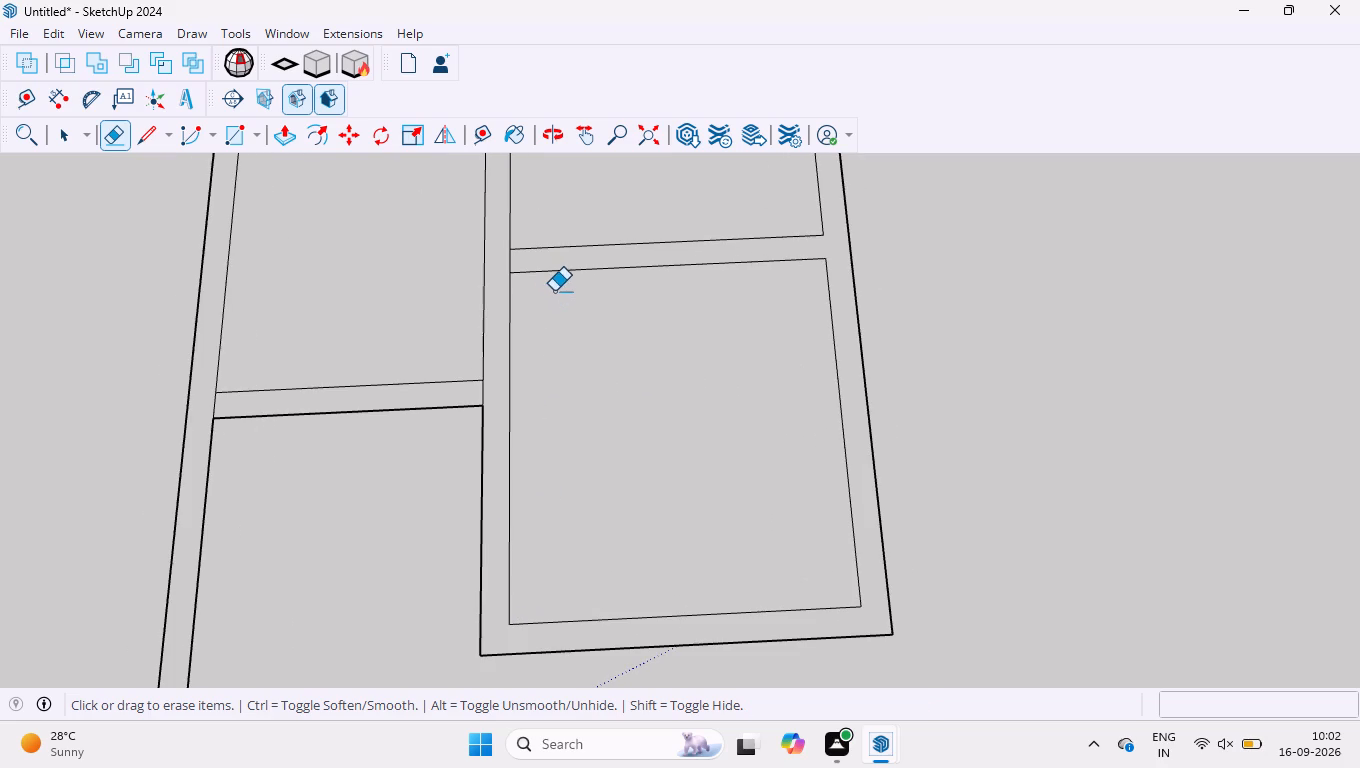
Place a horizontal guide 1200 mm above the partition's upper edge in the upper-right room.
scroll(626, 435, "down", 7)
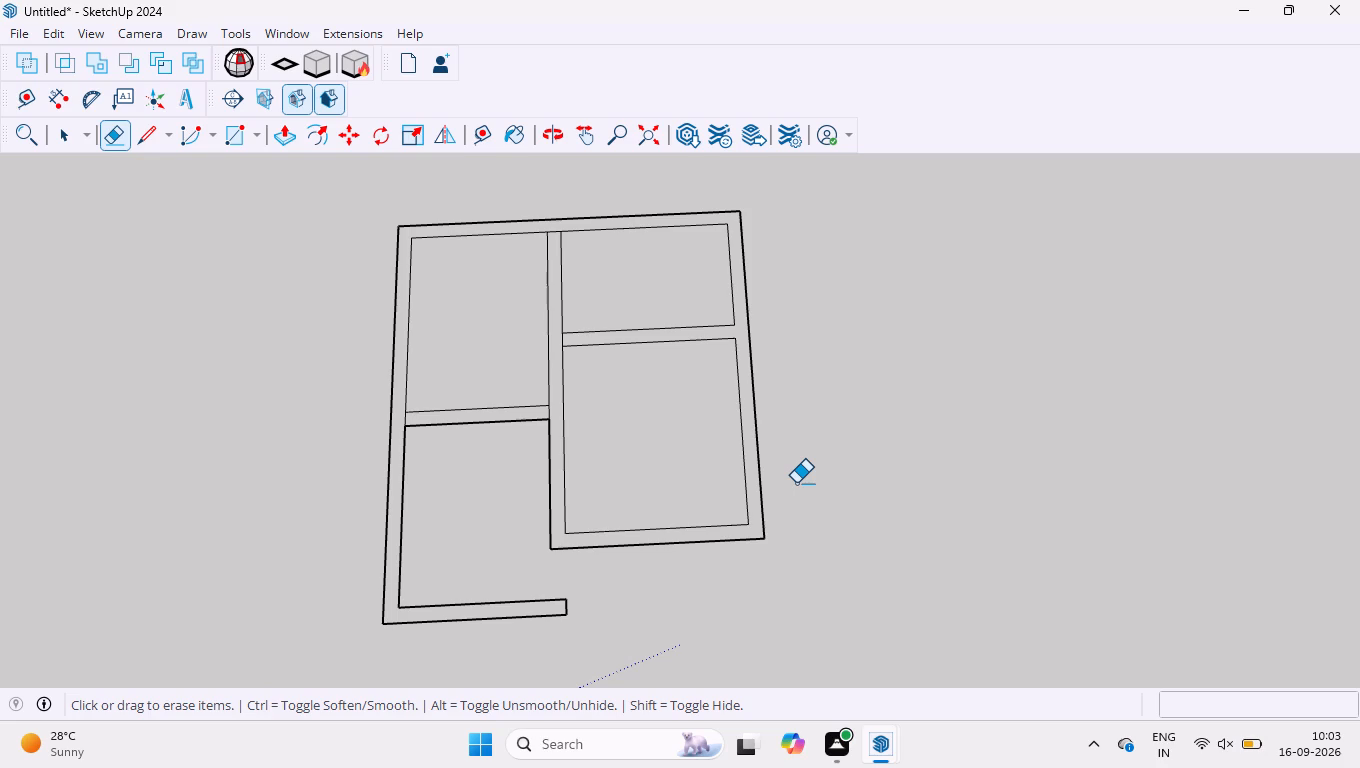
scroll(646, 210, "up", 3)
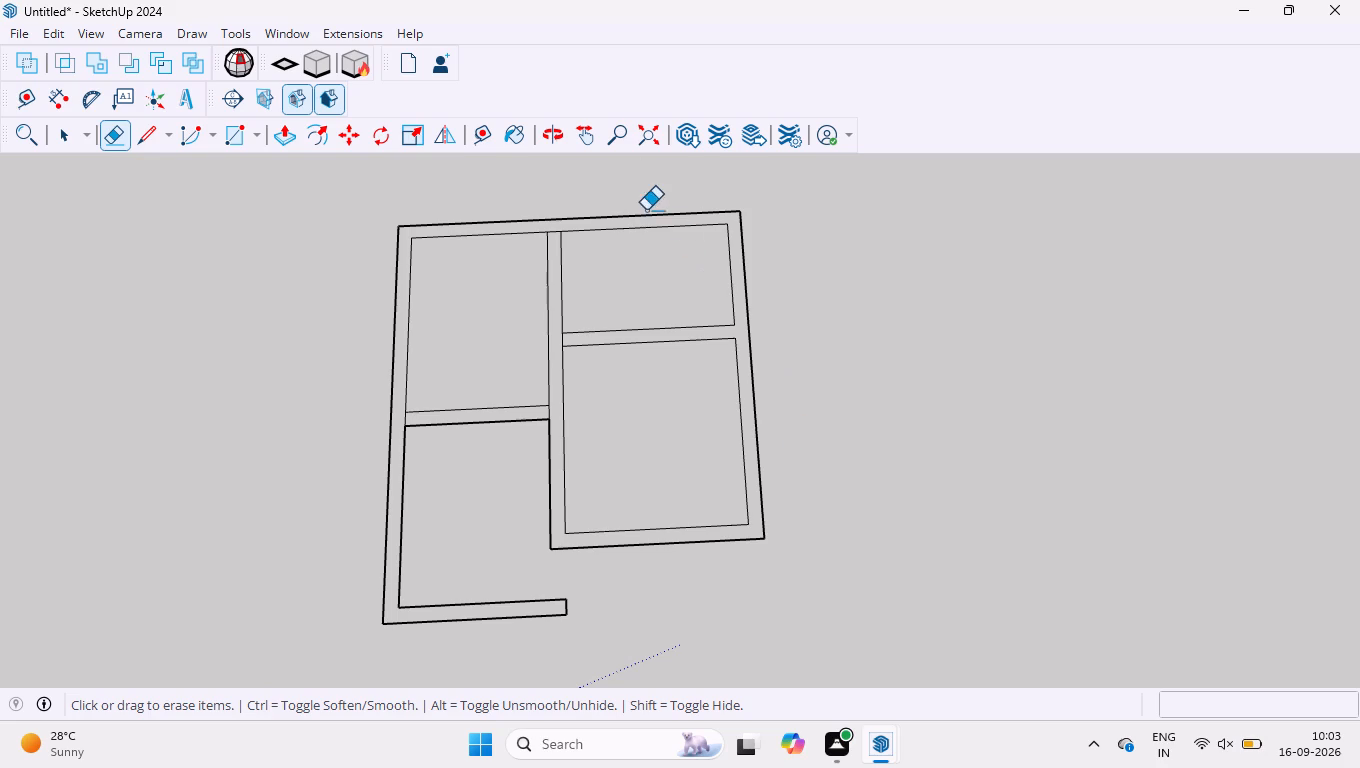
scroll(646, 210, "up", 8)
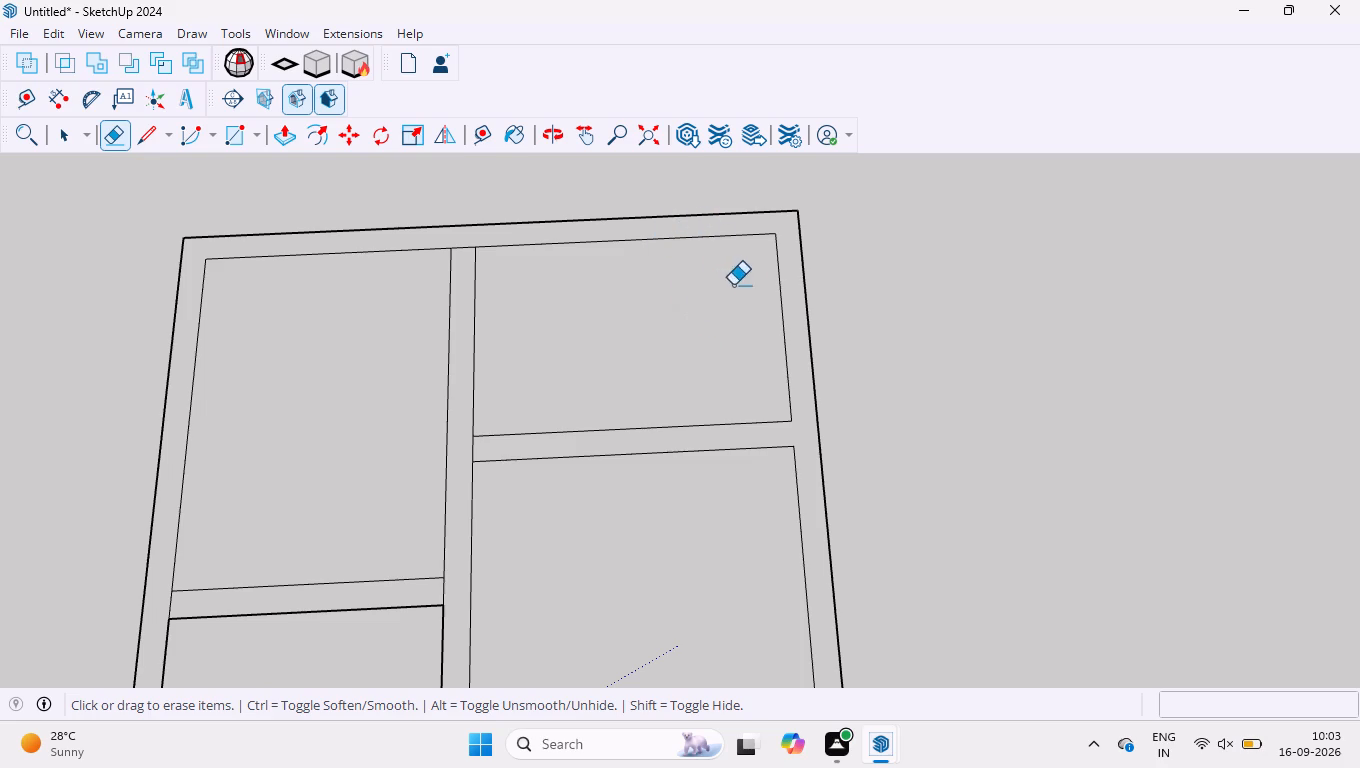
scroll(692, 254, "up", 2)
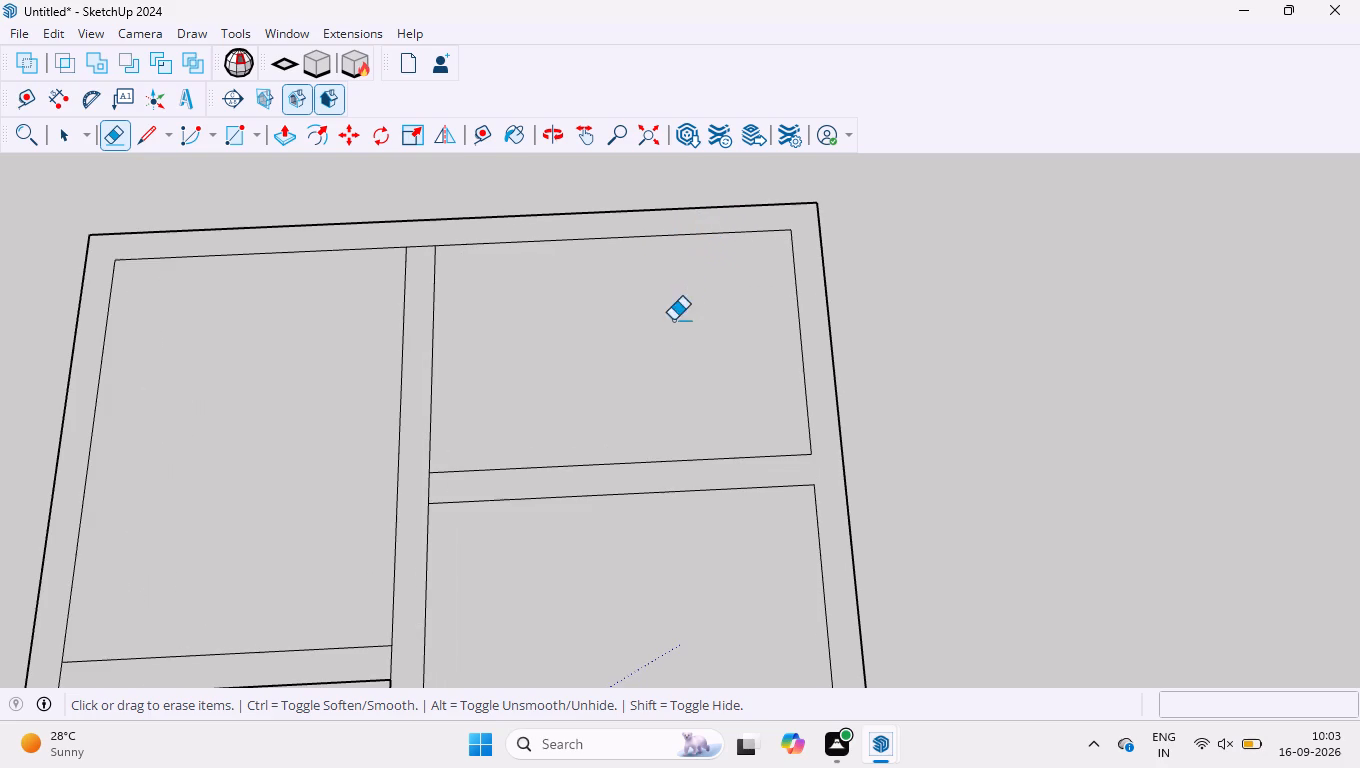
key("space")
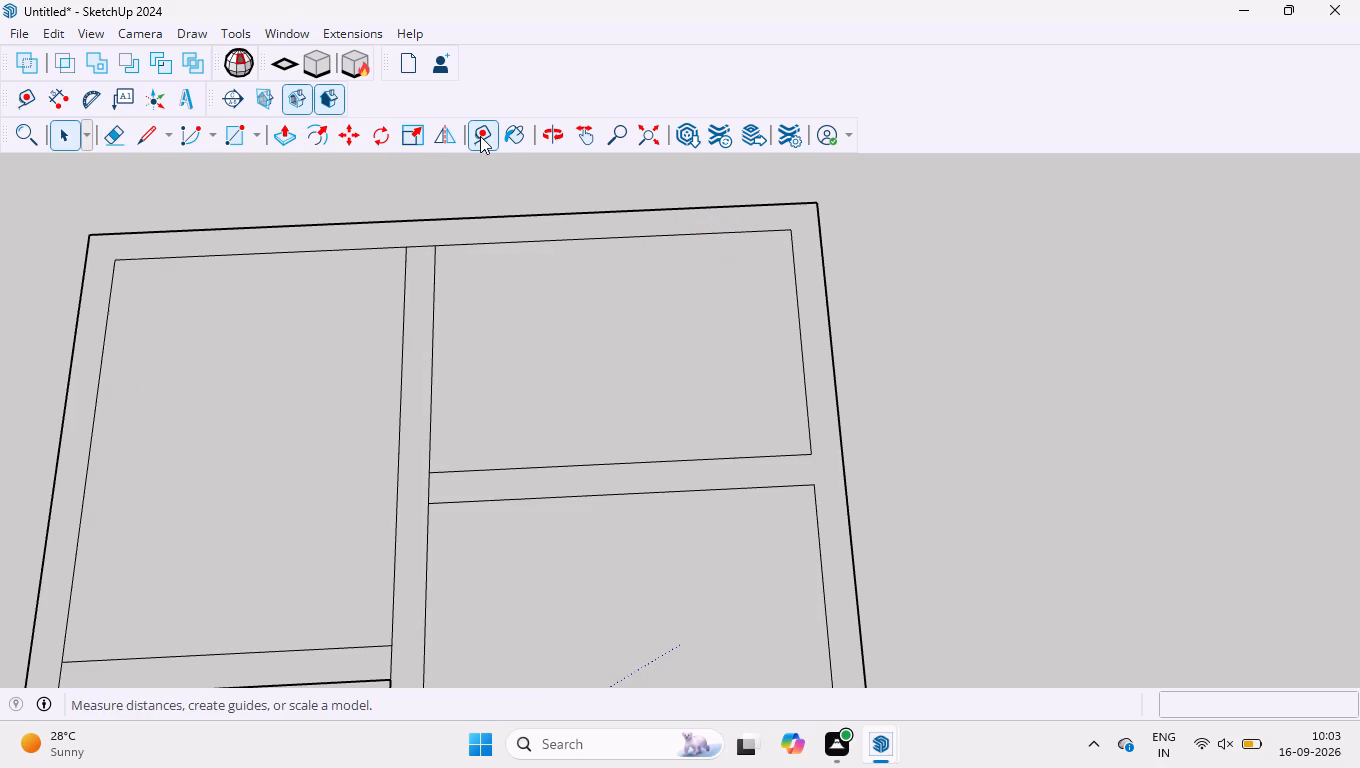
left_click(480, 136)
left_click(761, 457)
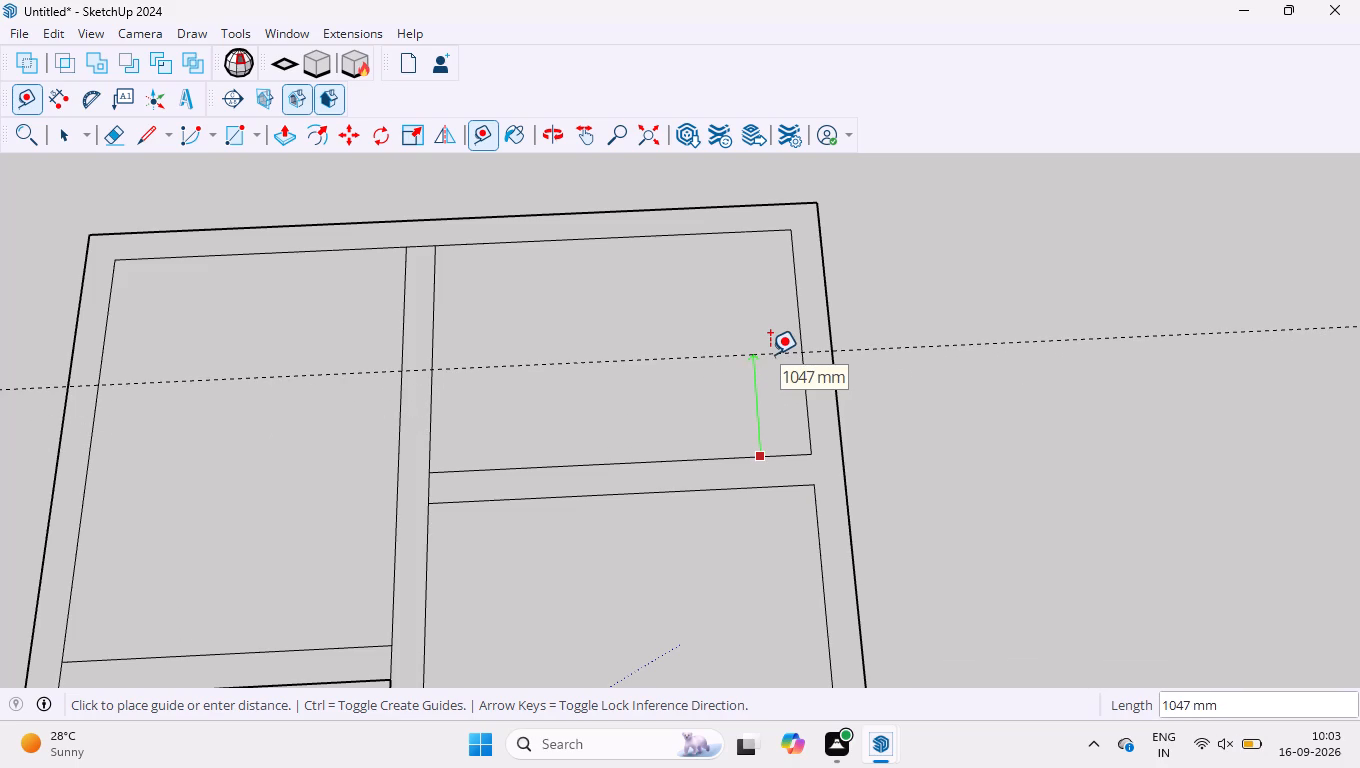
type("1200")
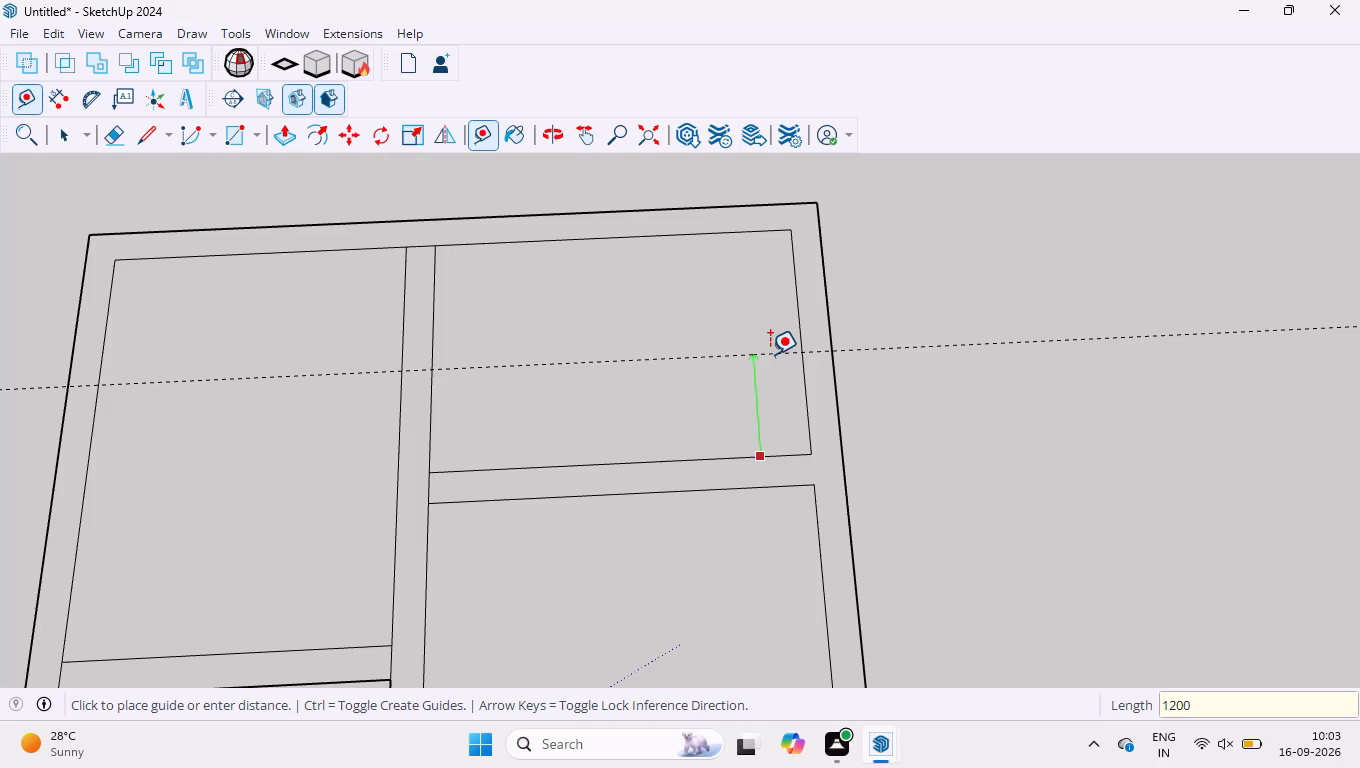
key("Return")
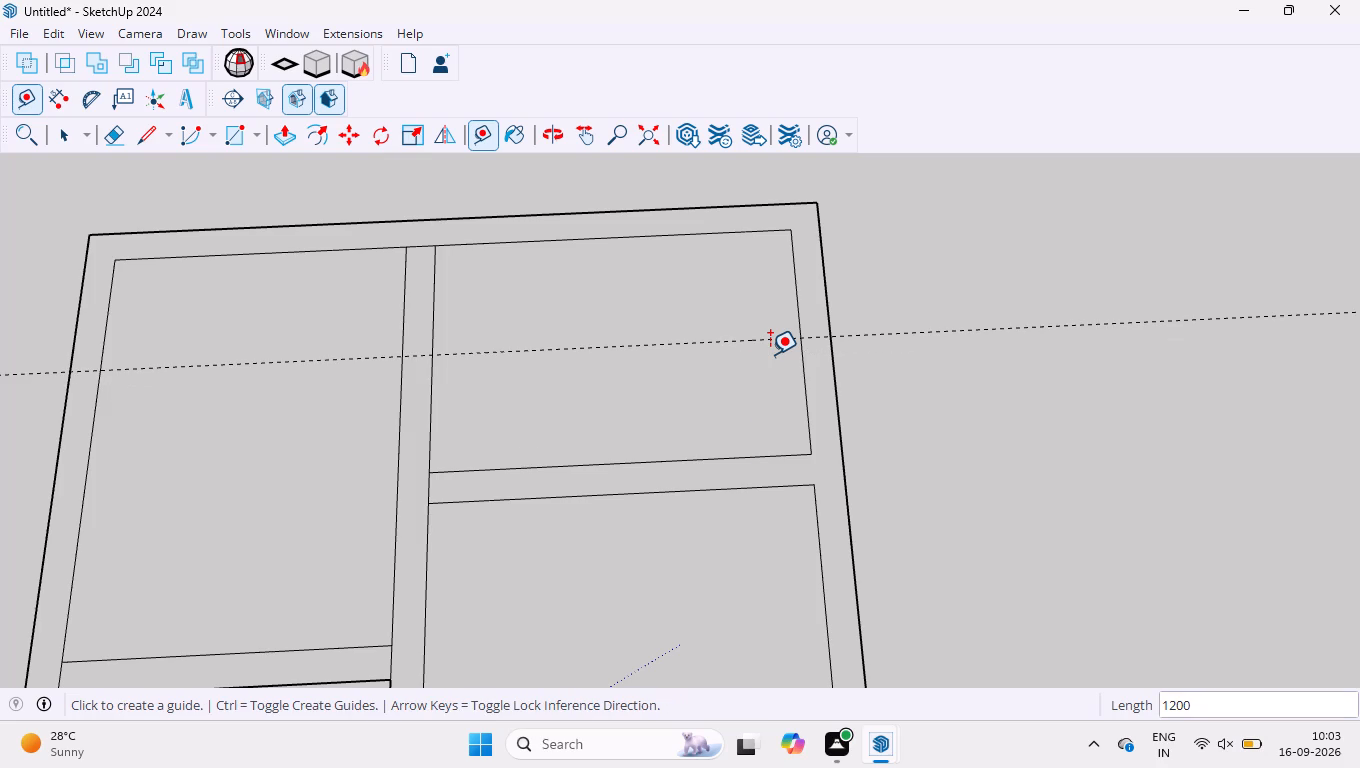
Place a guide directly along the inner edge of the right outer wall, at 0 mm offset.
left_click(804, 386)
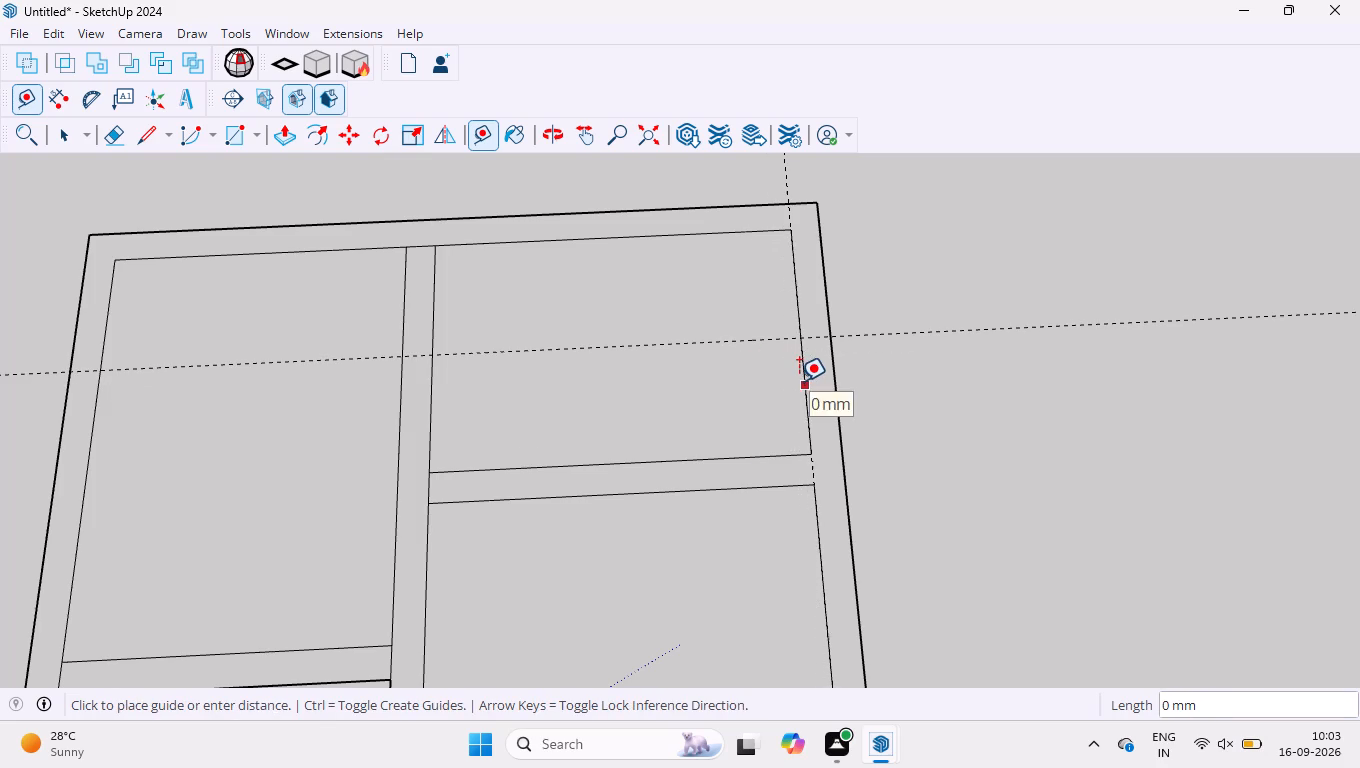
left_click(799, 381)
Place a second horizontal guide 200 mm above the existing horizontal guide in the upper-right room.
left_click(756, 338)
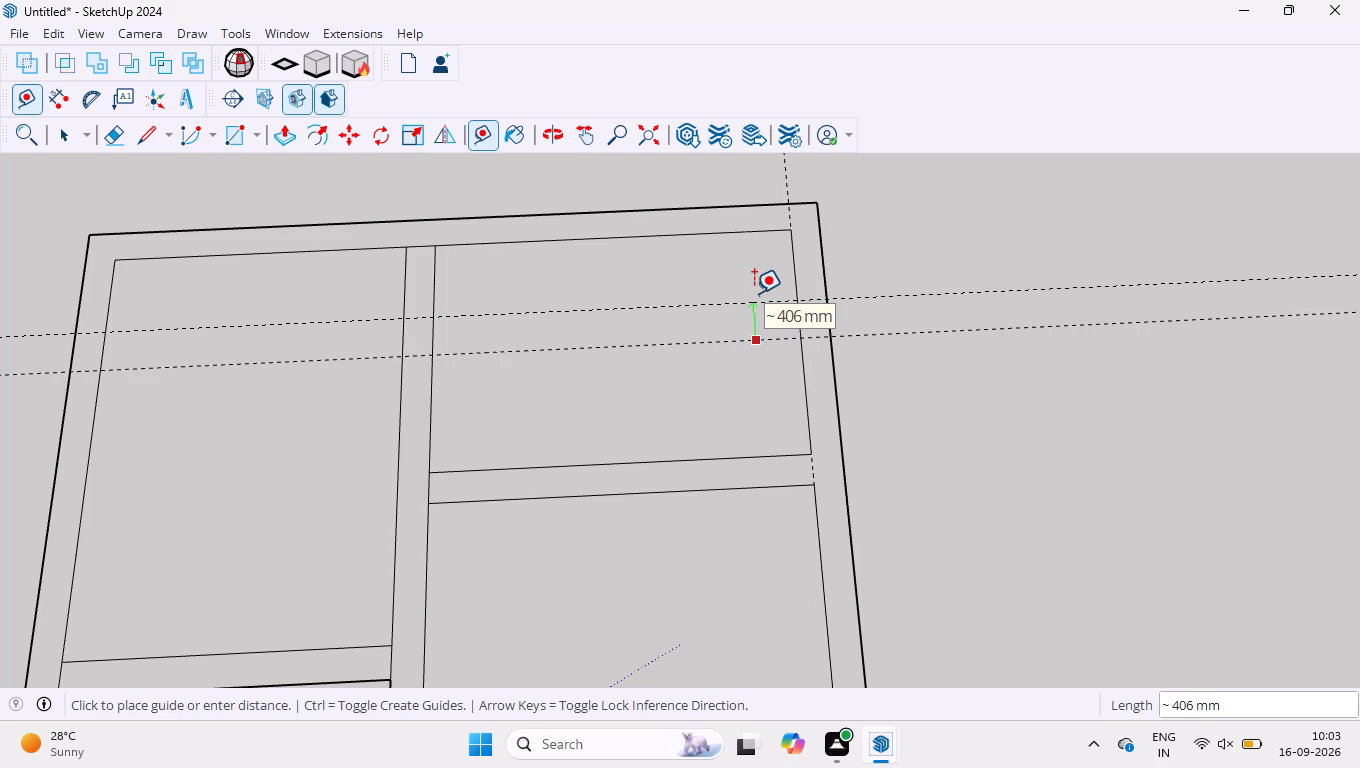
type("200")
key("Return")
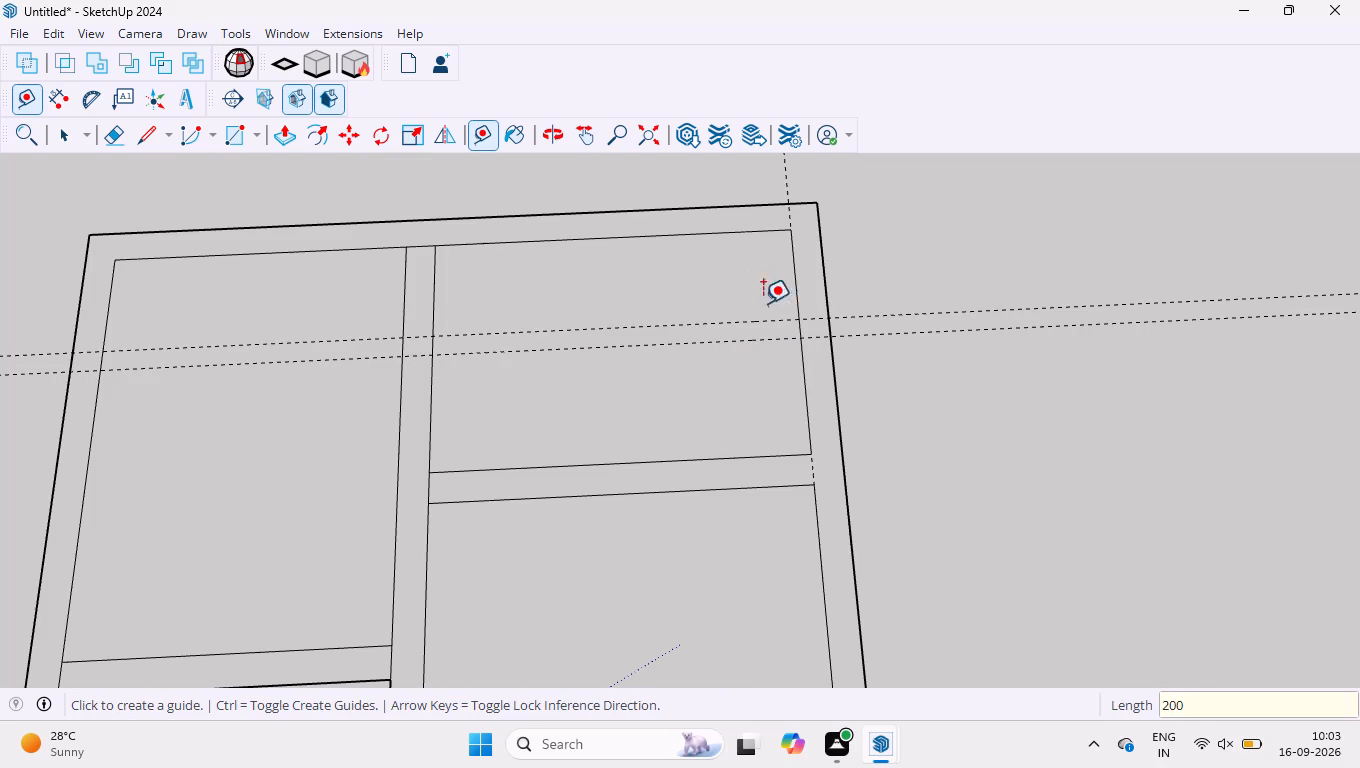
Delete the guide lying along the inner edge of the right outer wall.
key("space")
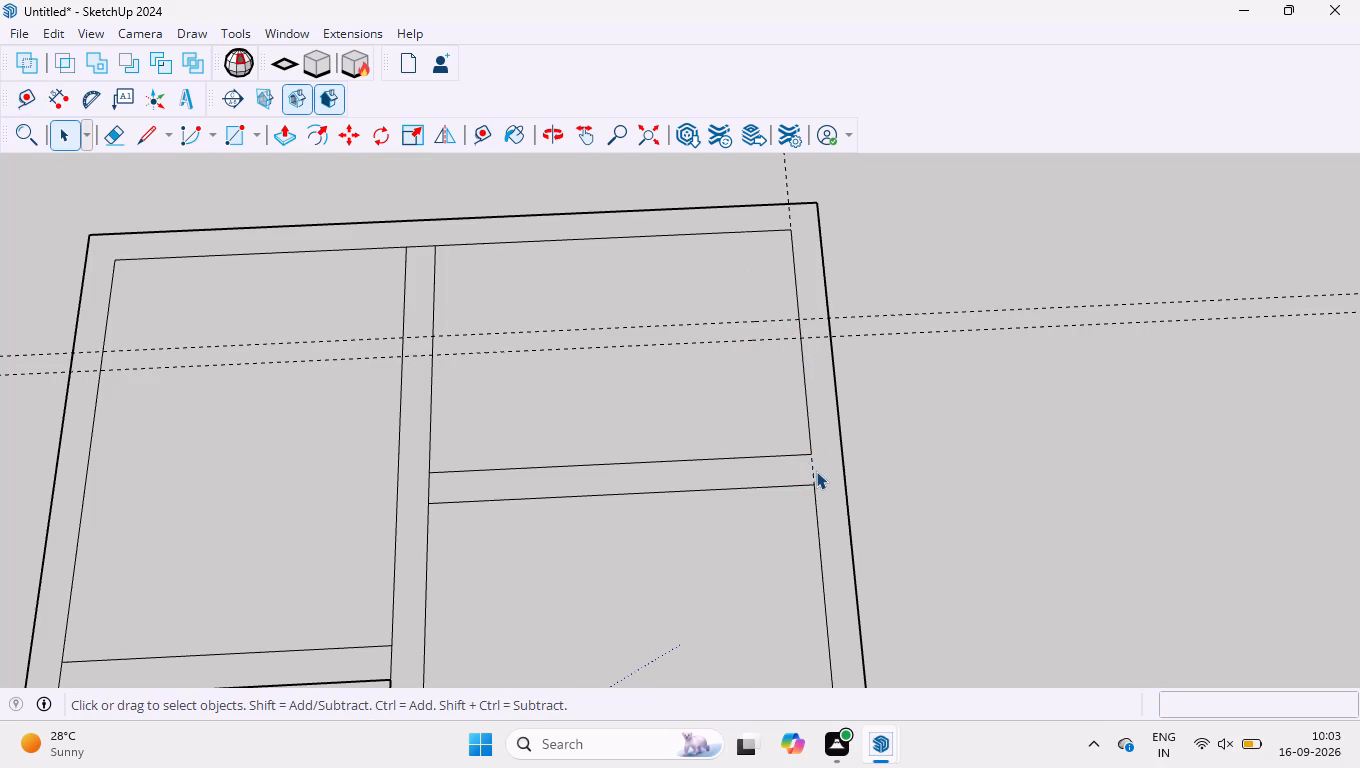
left_click(814, 471)
key("Delete")
Place three vertical guides in the upper-right room: 2150 mm in from the right wall's inner edge, 200 mm beyond that, and 300 mm further.
left_click(482, 141)
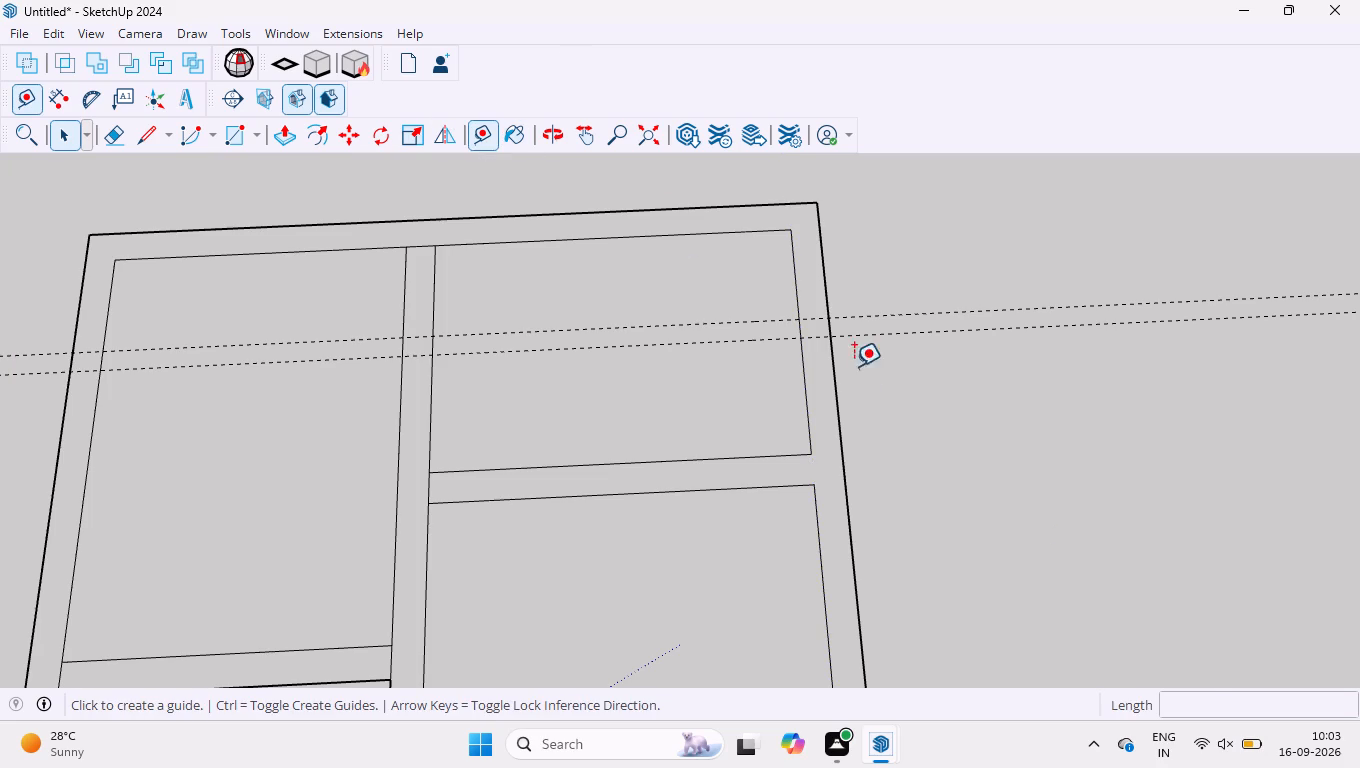
left_click(804, 420)
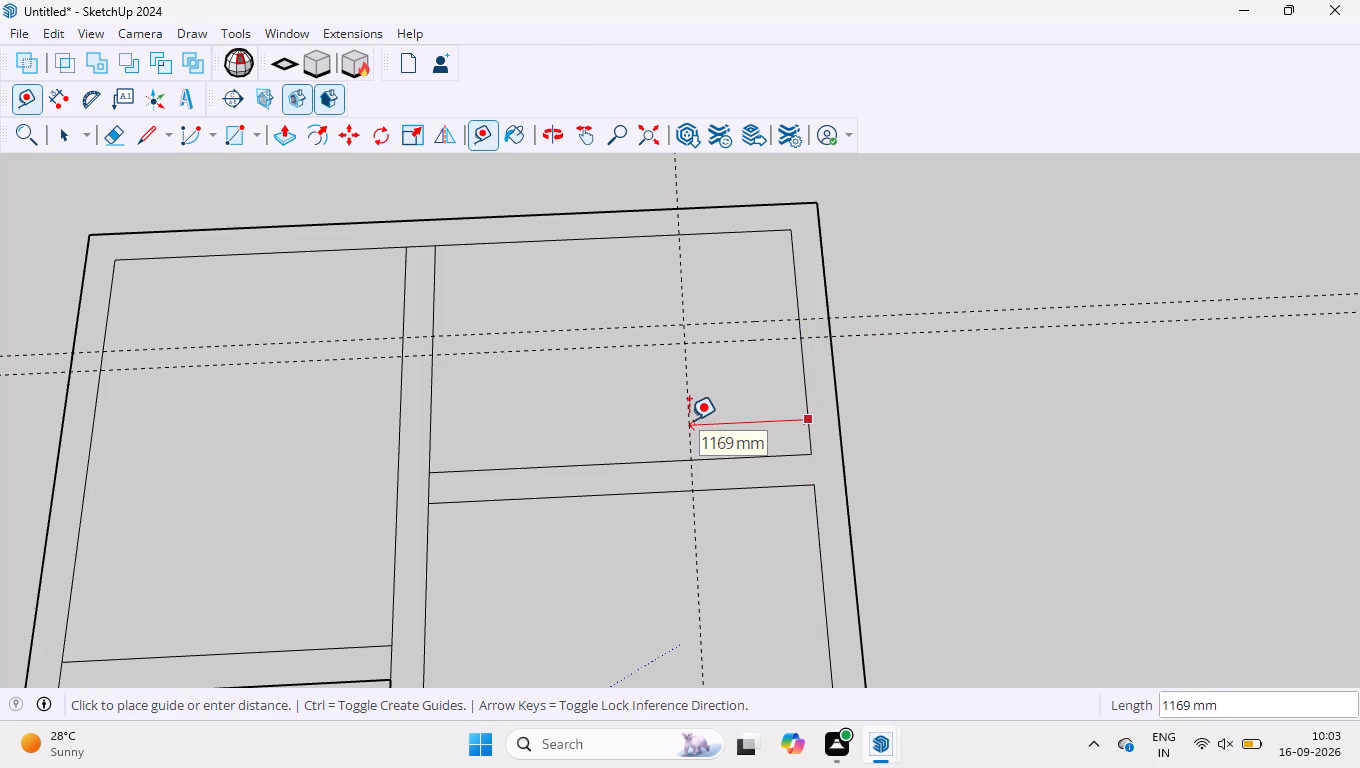
type("21")
type("50")
key("Return")
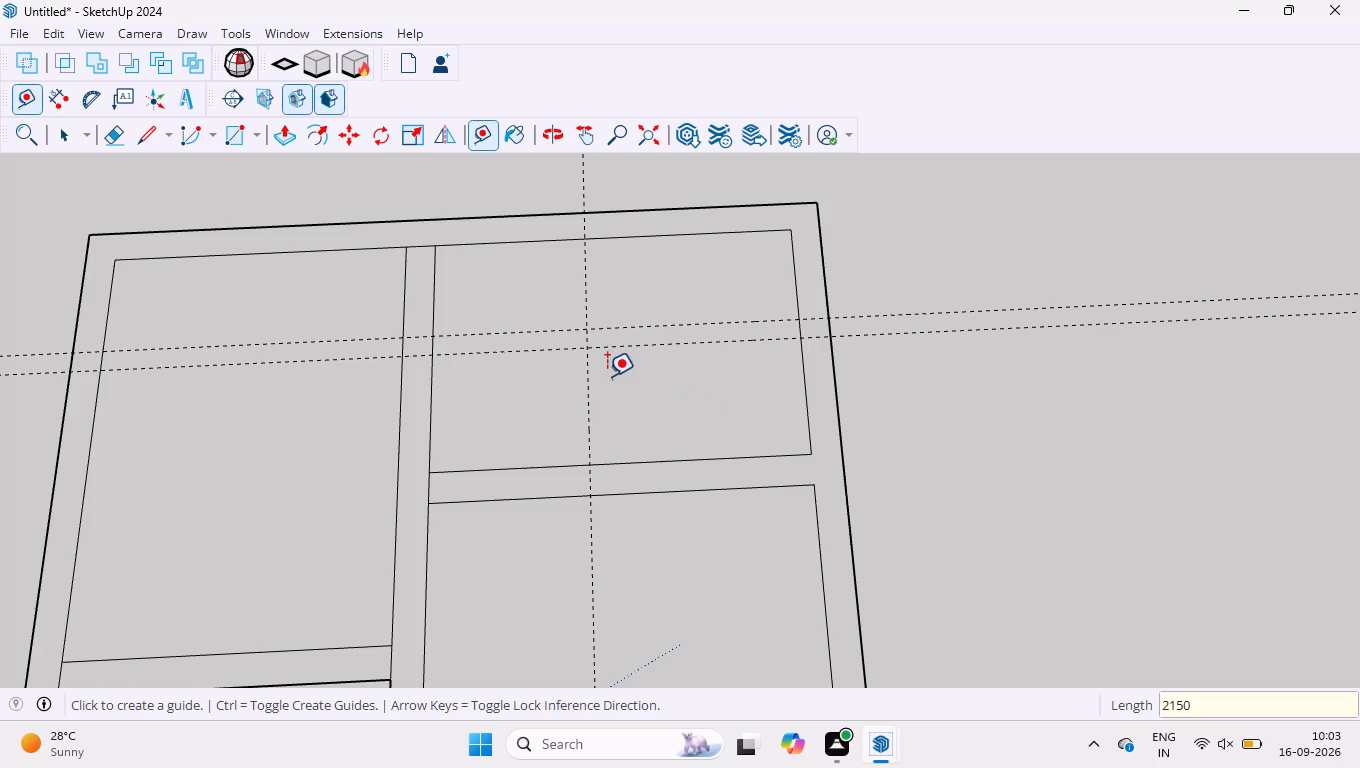
left_click(590, 378)
type("200")
key("Return")
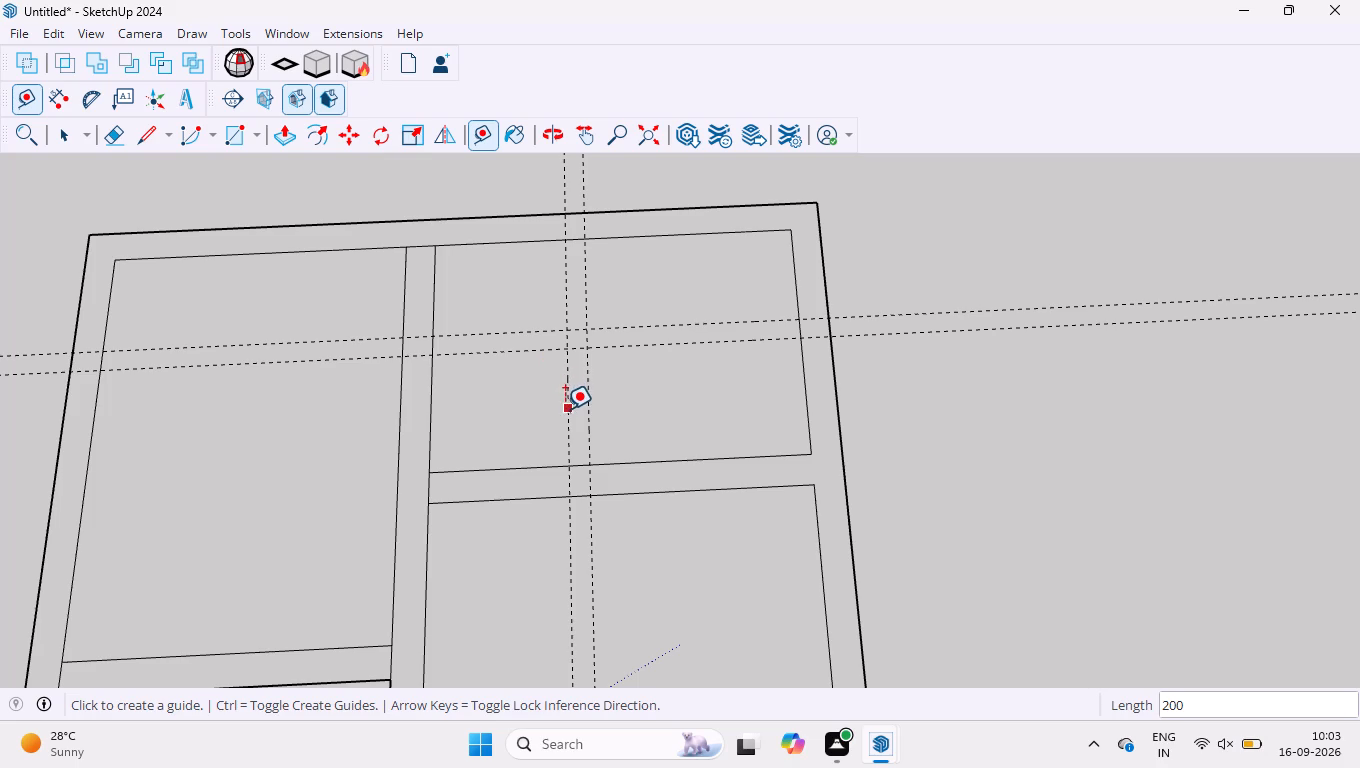
left_click(565, 409)
type("300")
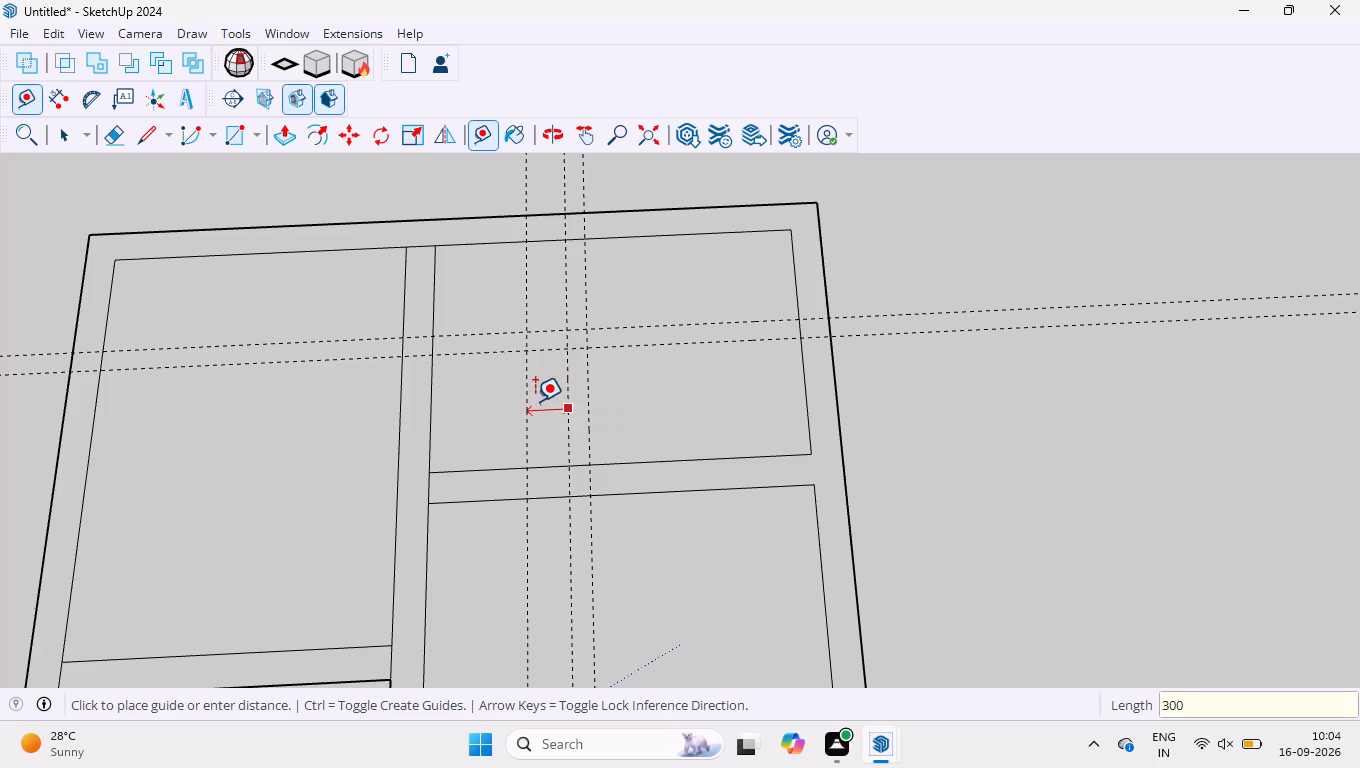
key("Return")
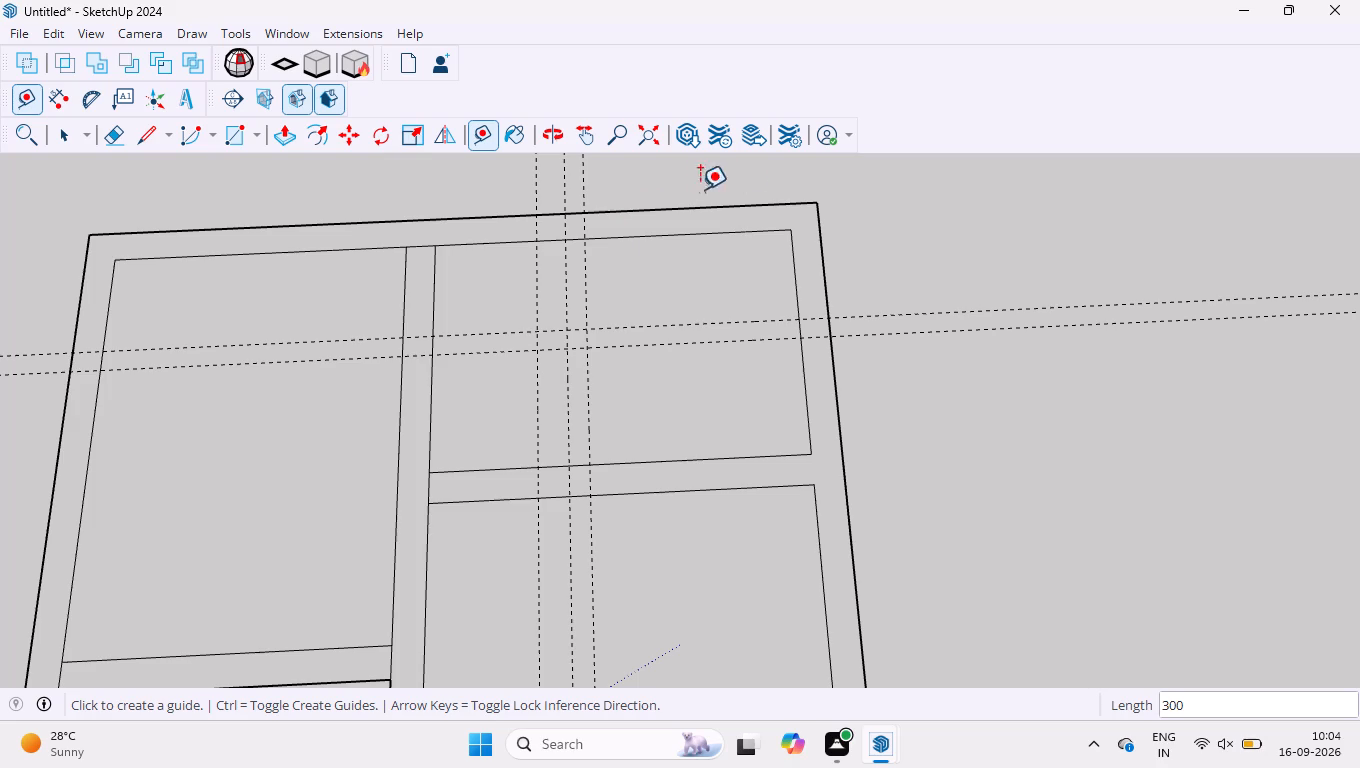
Measure along the right wall's inner edge from the upper horizontal guide to the upper-right room's corner.
scroll(701, 342, "down", 2)
scroll(710, 253, "up", 6)
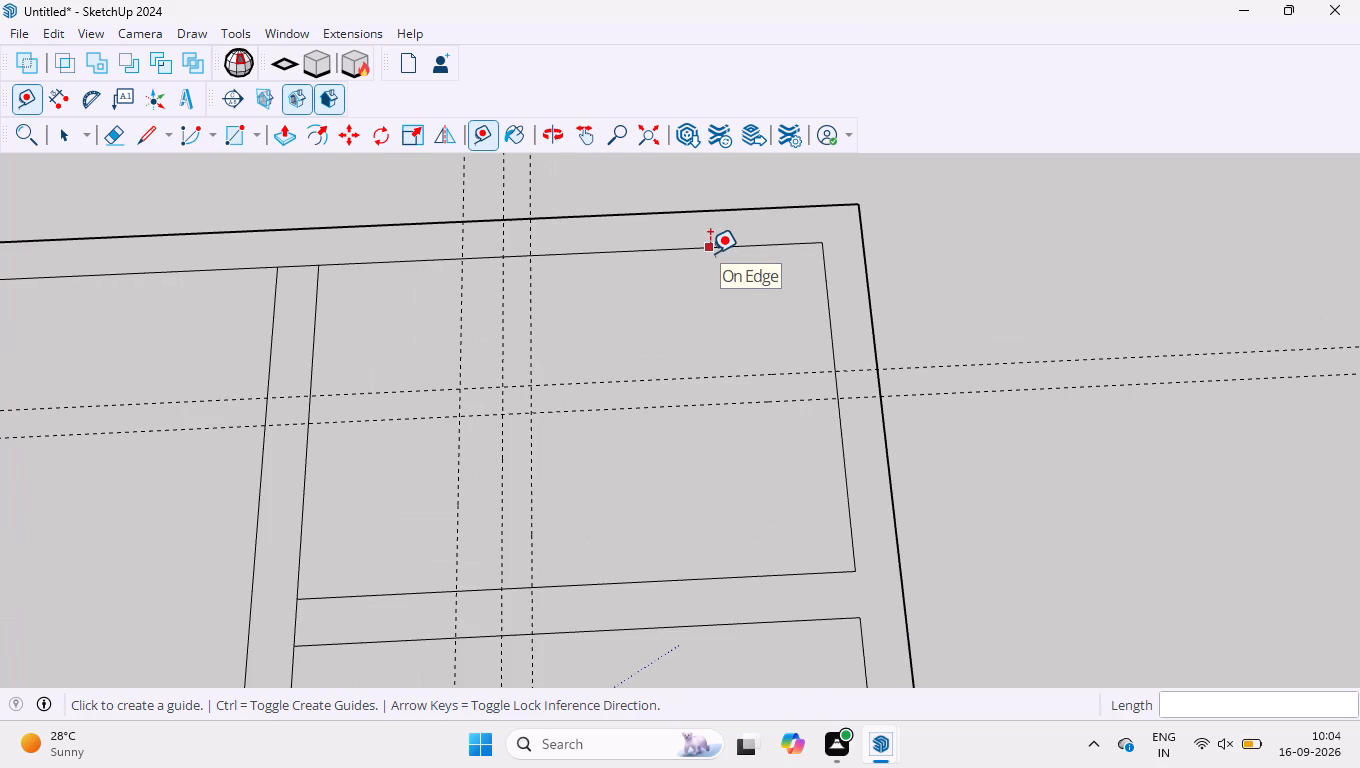
left_click(835, 364)
key("space")
key("space")
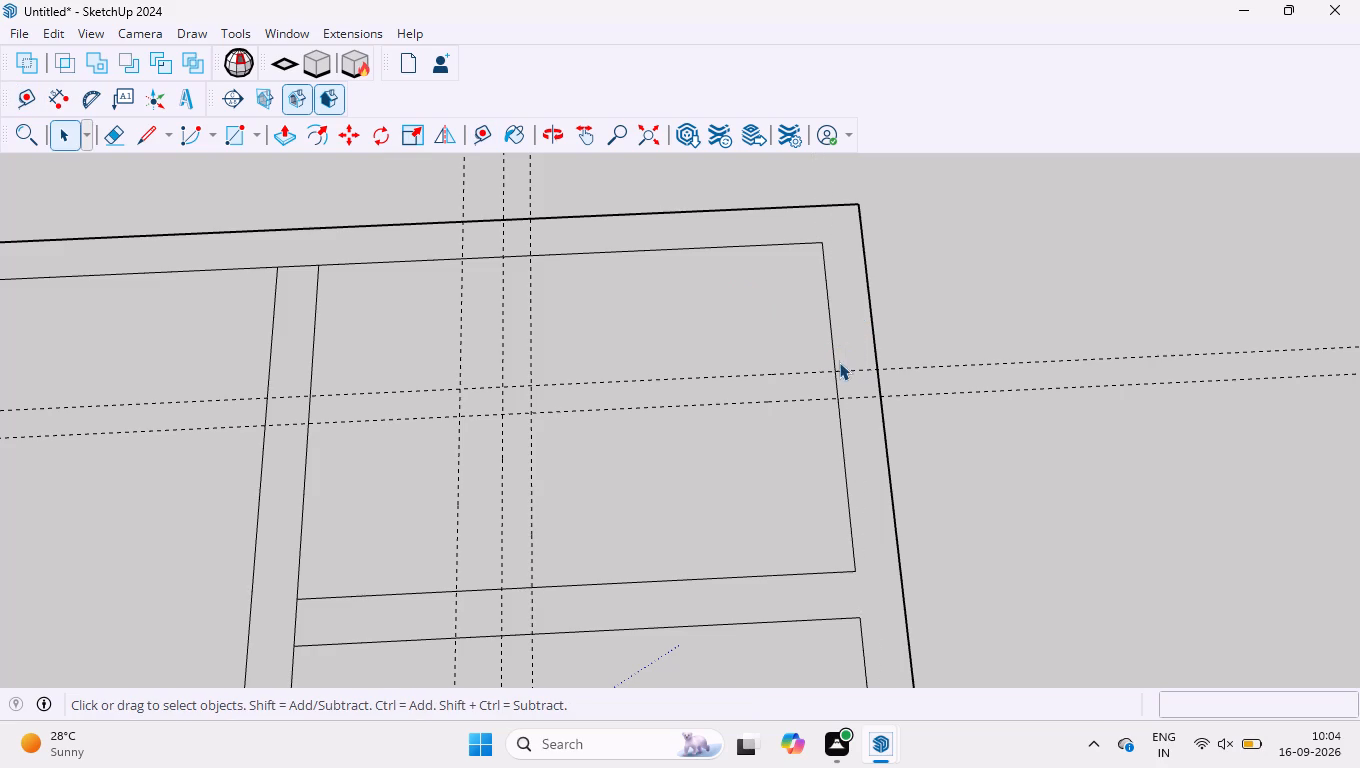
left_click(490, 137)
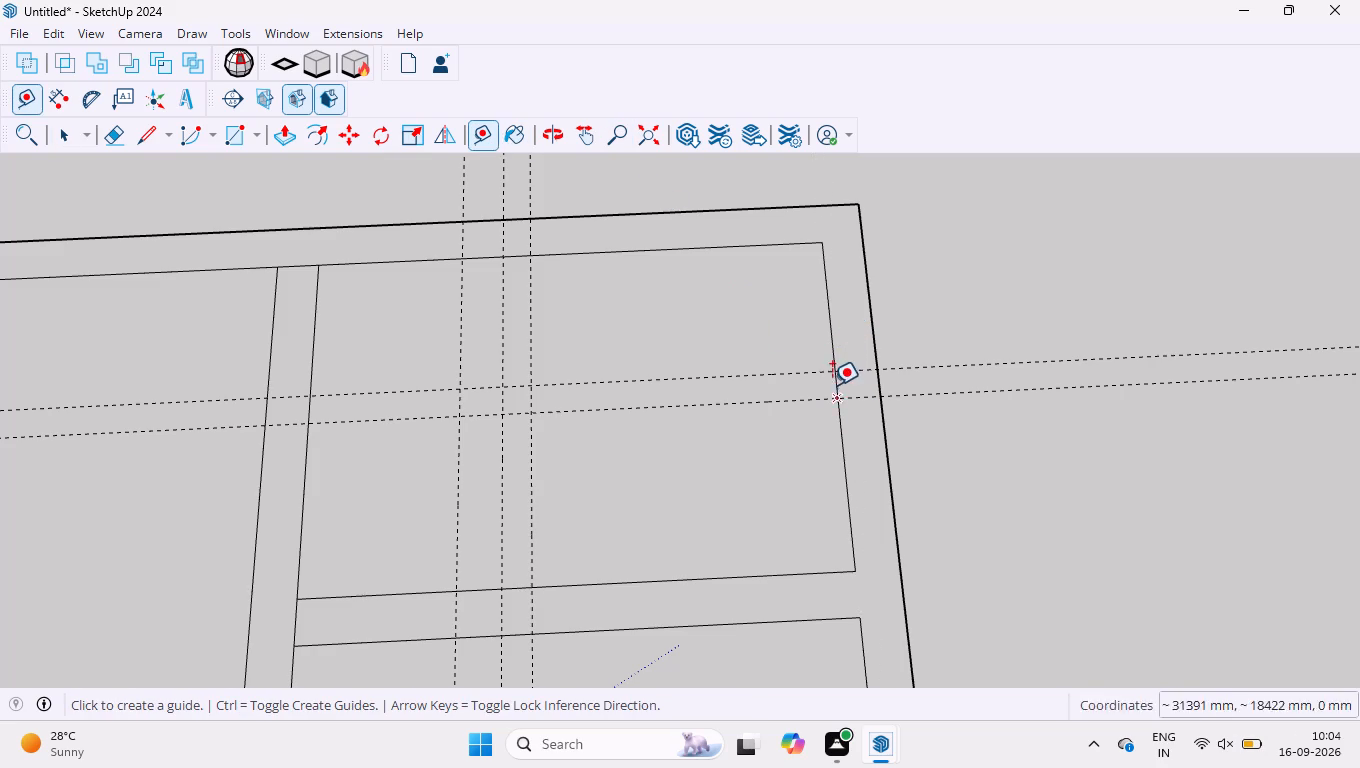
left_click(834, 371)
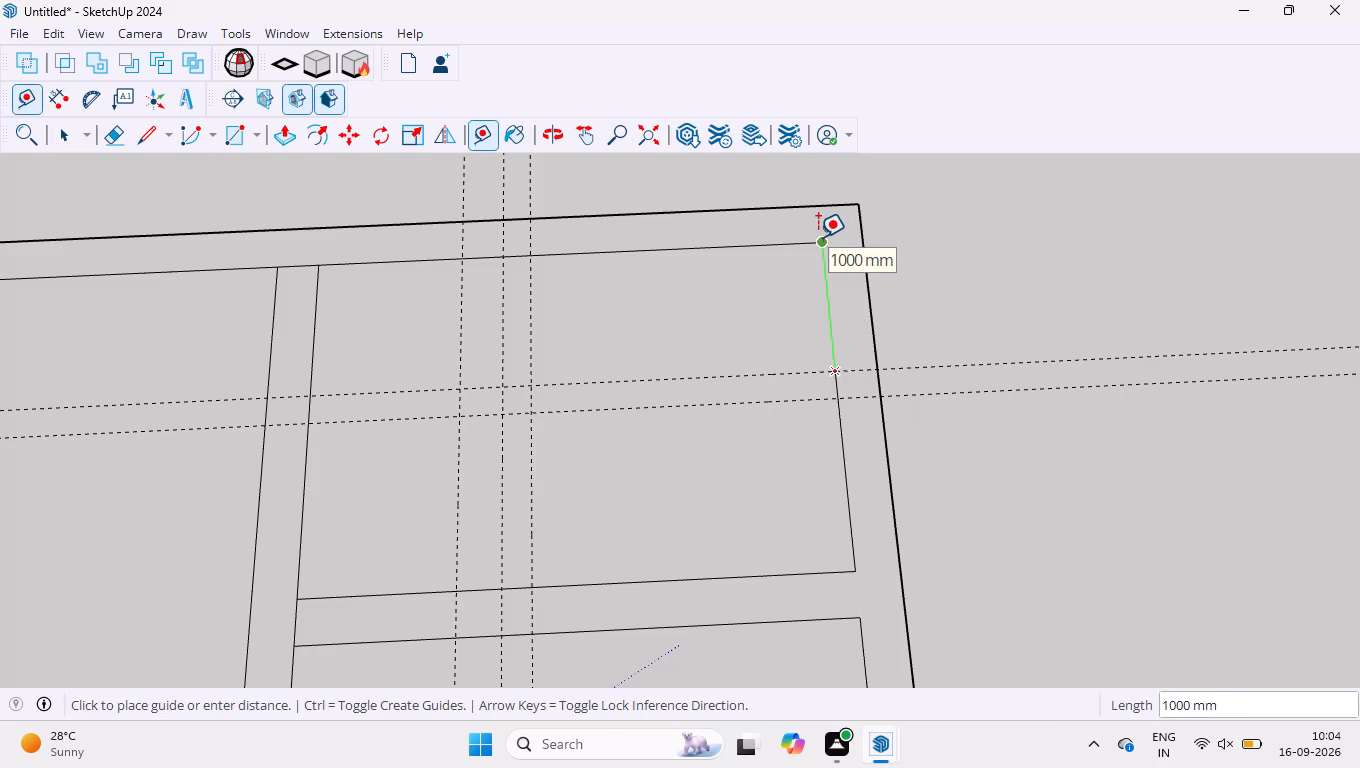
key("space")
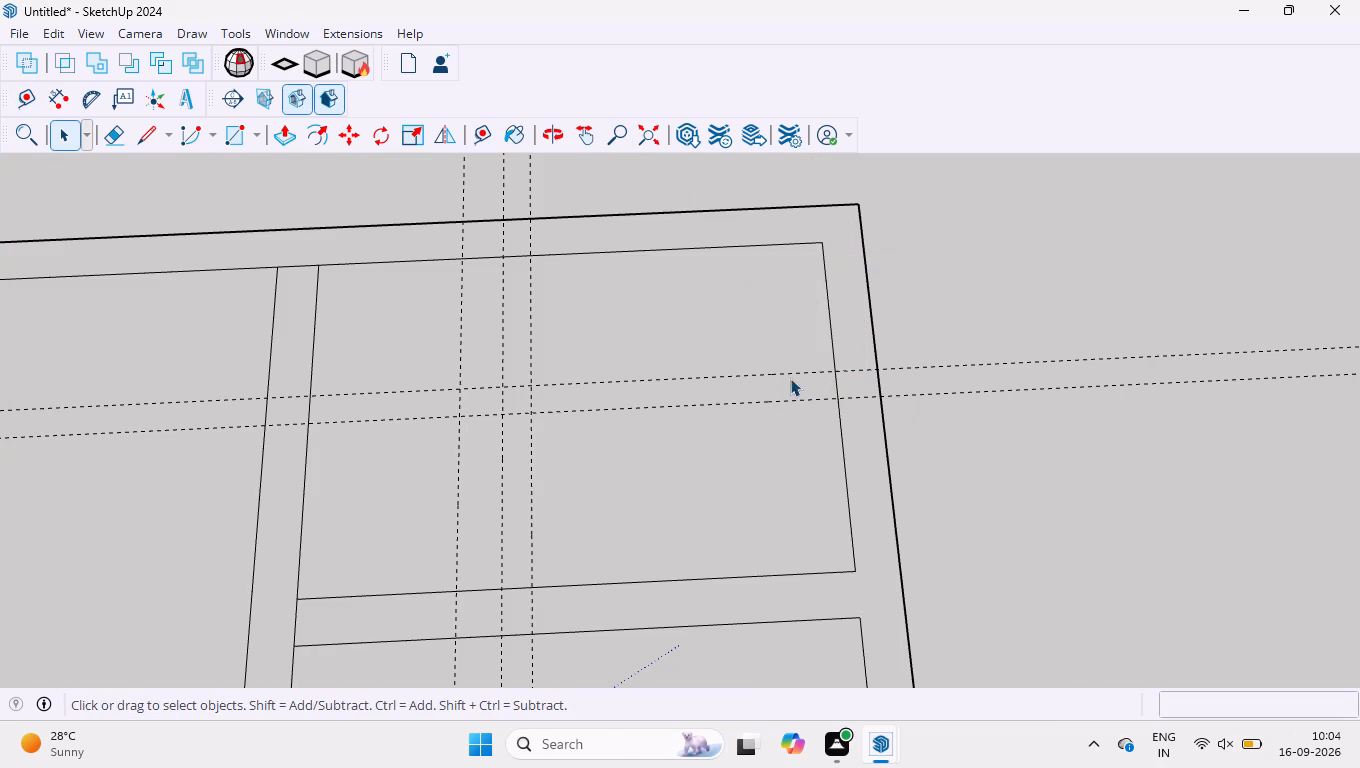
Place a vertical guide 1200 mm in from the right wall's inner edge and another 200 mm further into the room.
left_click(480, 142)
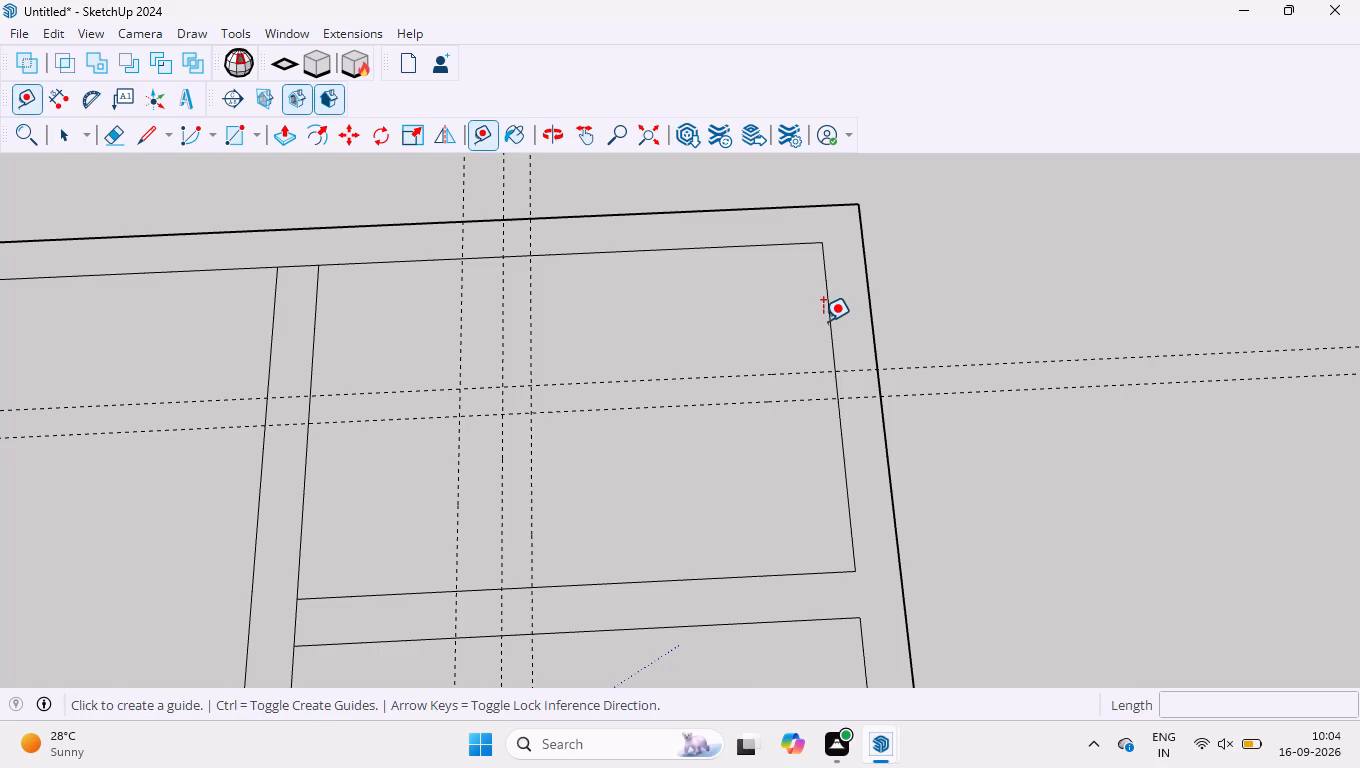
left_click(823, 321)
left_click(826, 322)
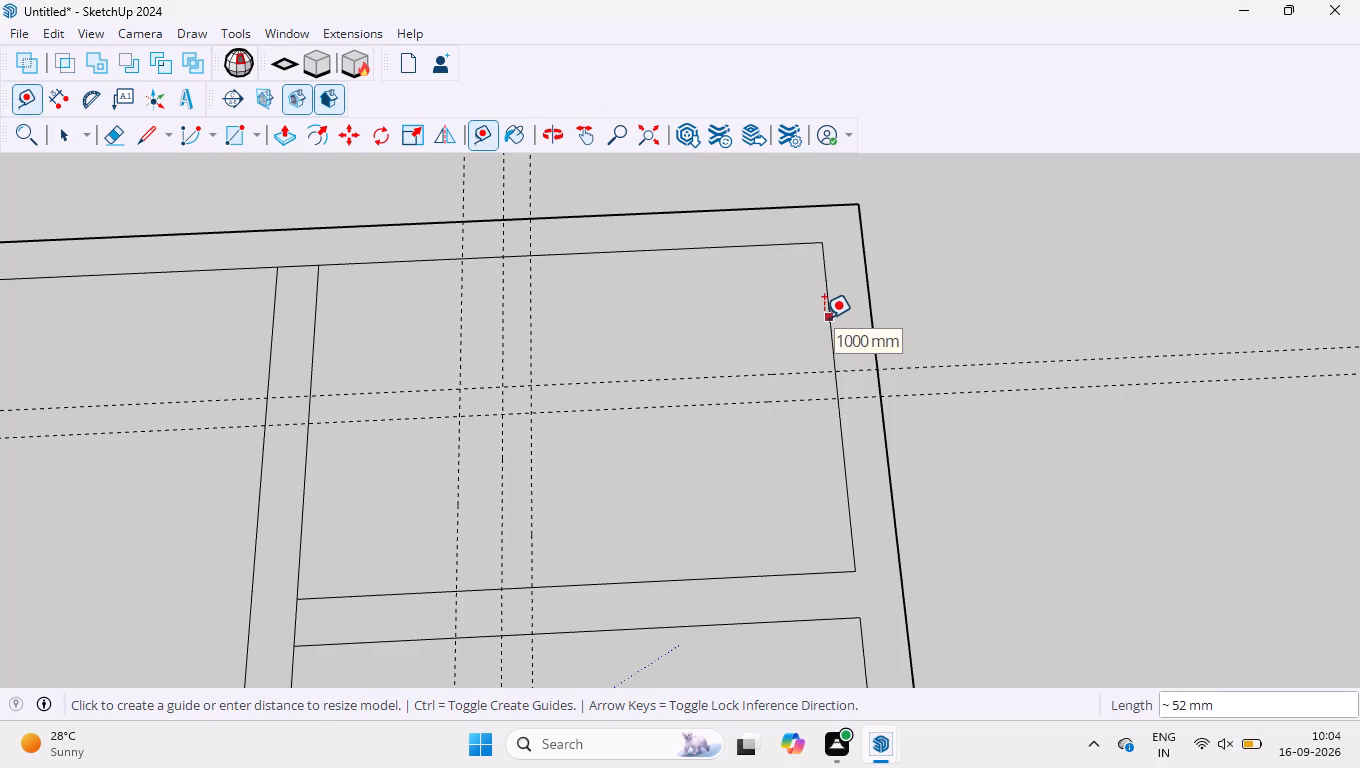
left_click(824, 318)
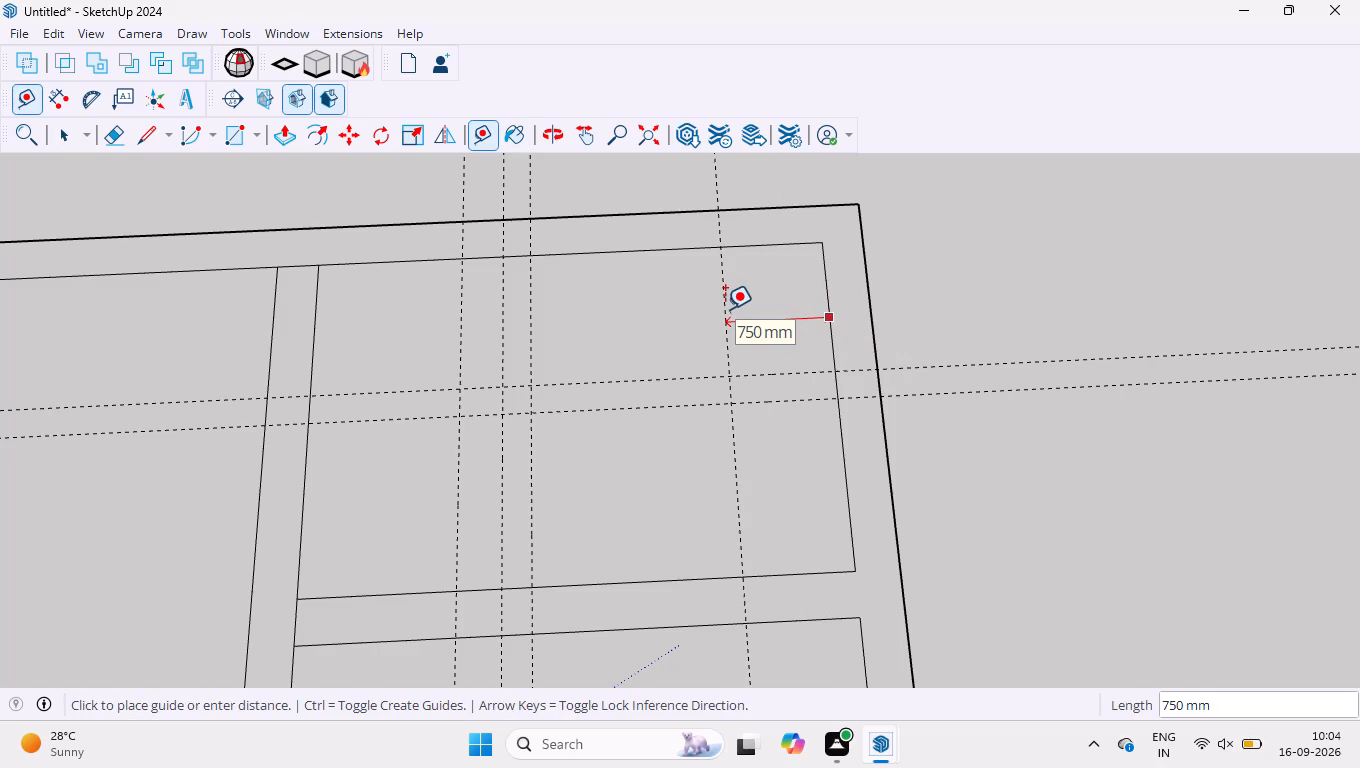
type("12")
type("00")
key("Return")
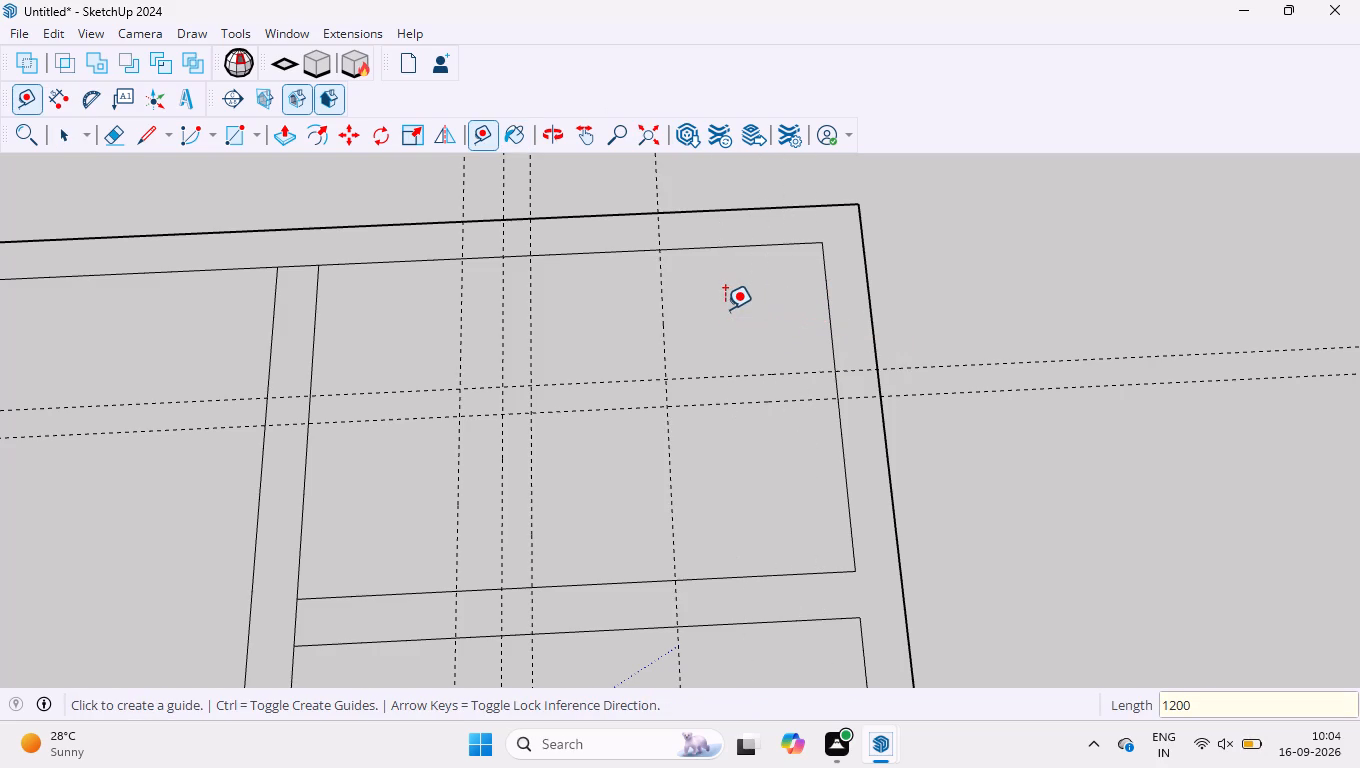
left_click(657, 314)
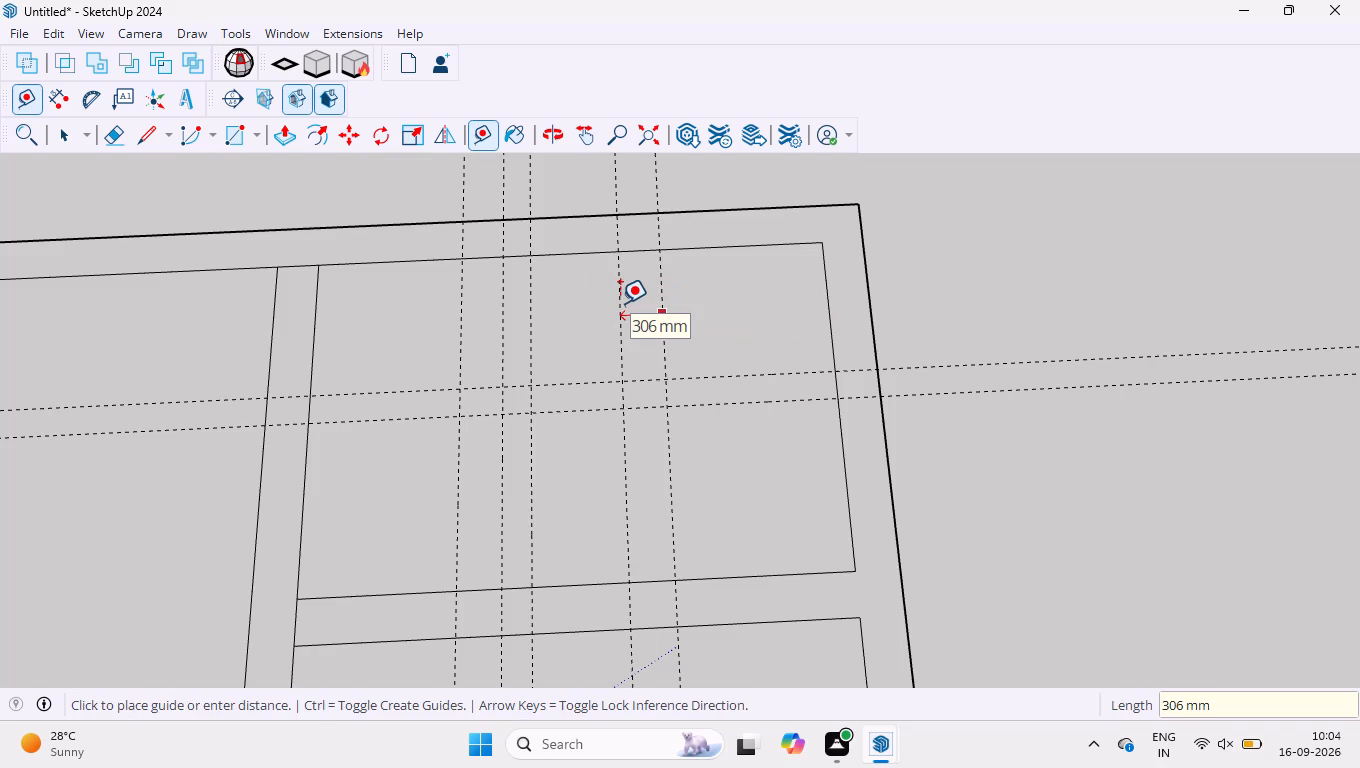
type("200")
key("Return")
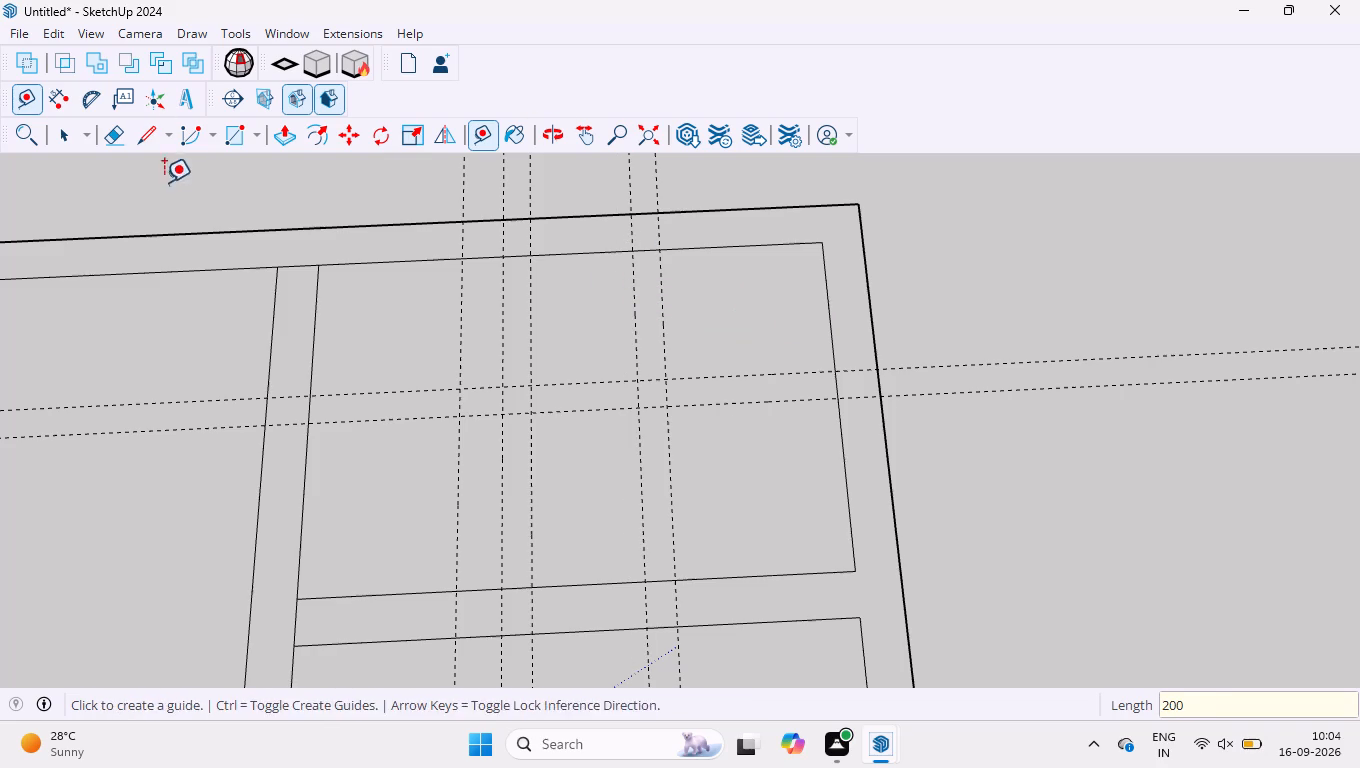
Draw a 200 by 1400 mm wall rectangle between the first two guides, from the upper horizontal guide down to the partition.
left_click(235, 138)
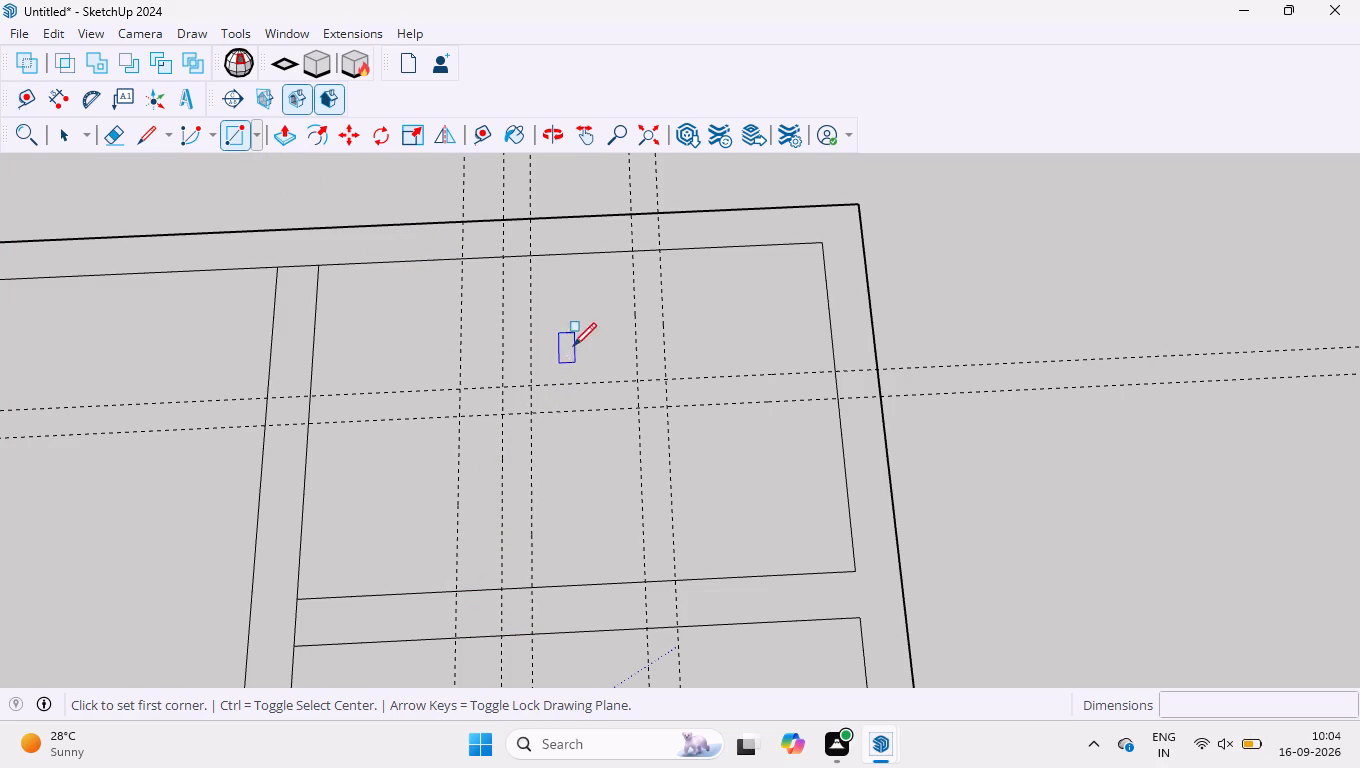
left_click(505, 386)
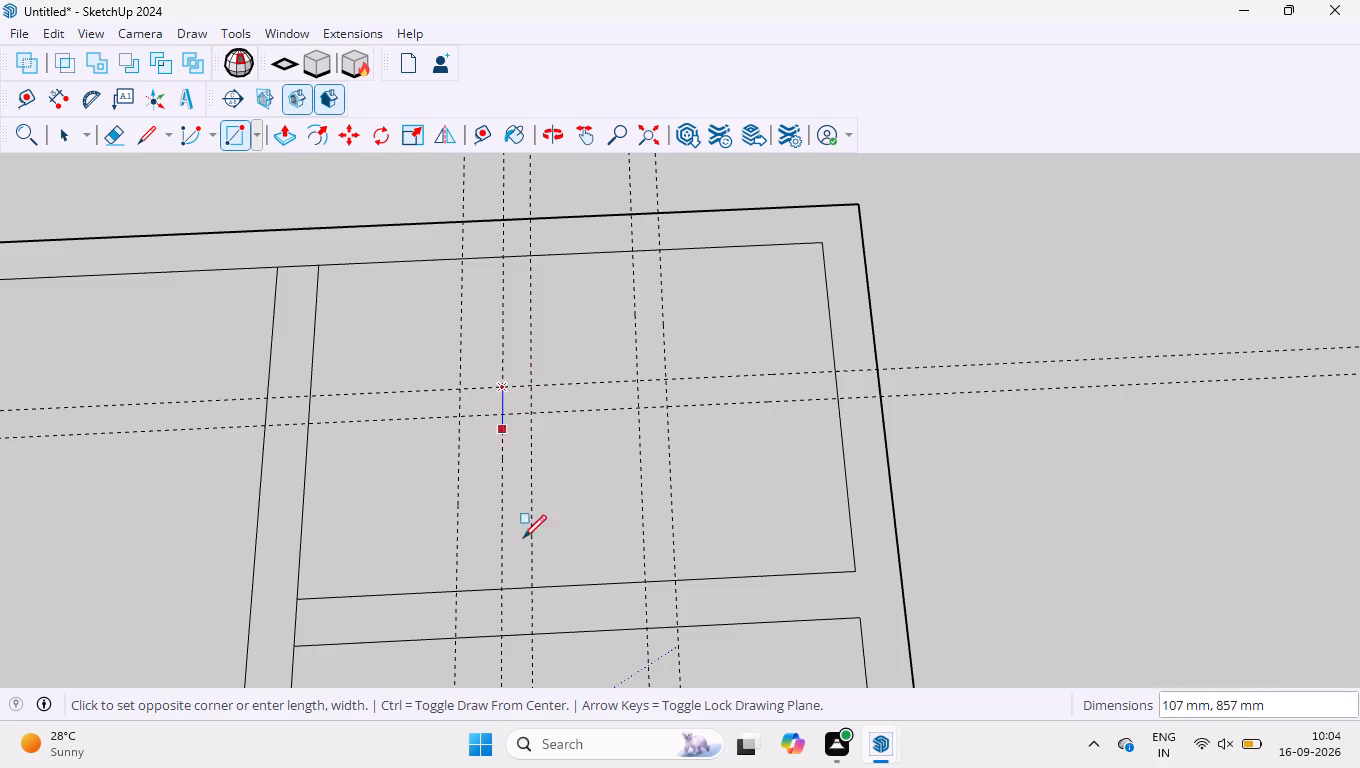
left_click(528, 590)
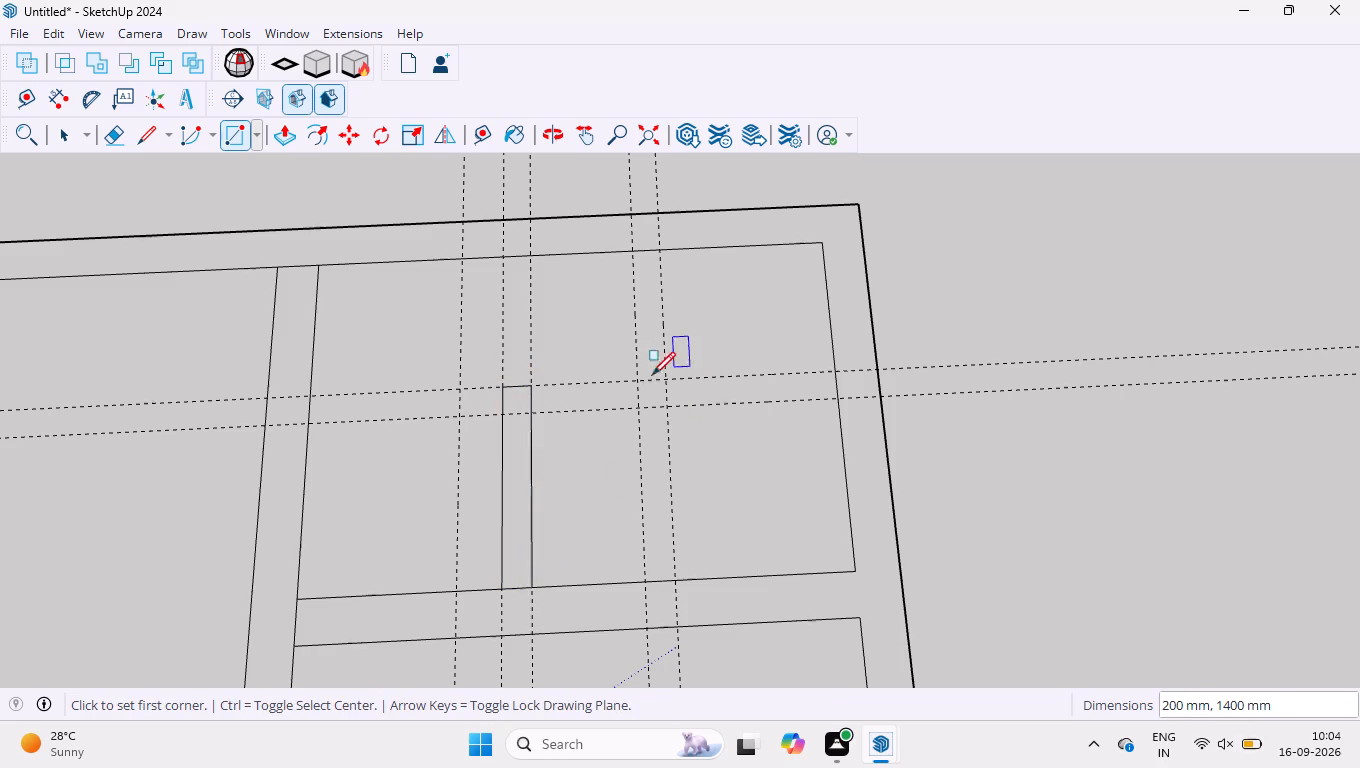
Draw 200 by 1400 mm and 200 by 1200 mm wall rectangles overlapping in an L to enclose the upper-right room's corner.
left_click(638, 382)
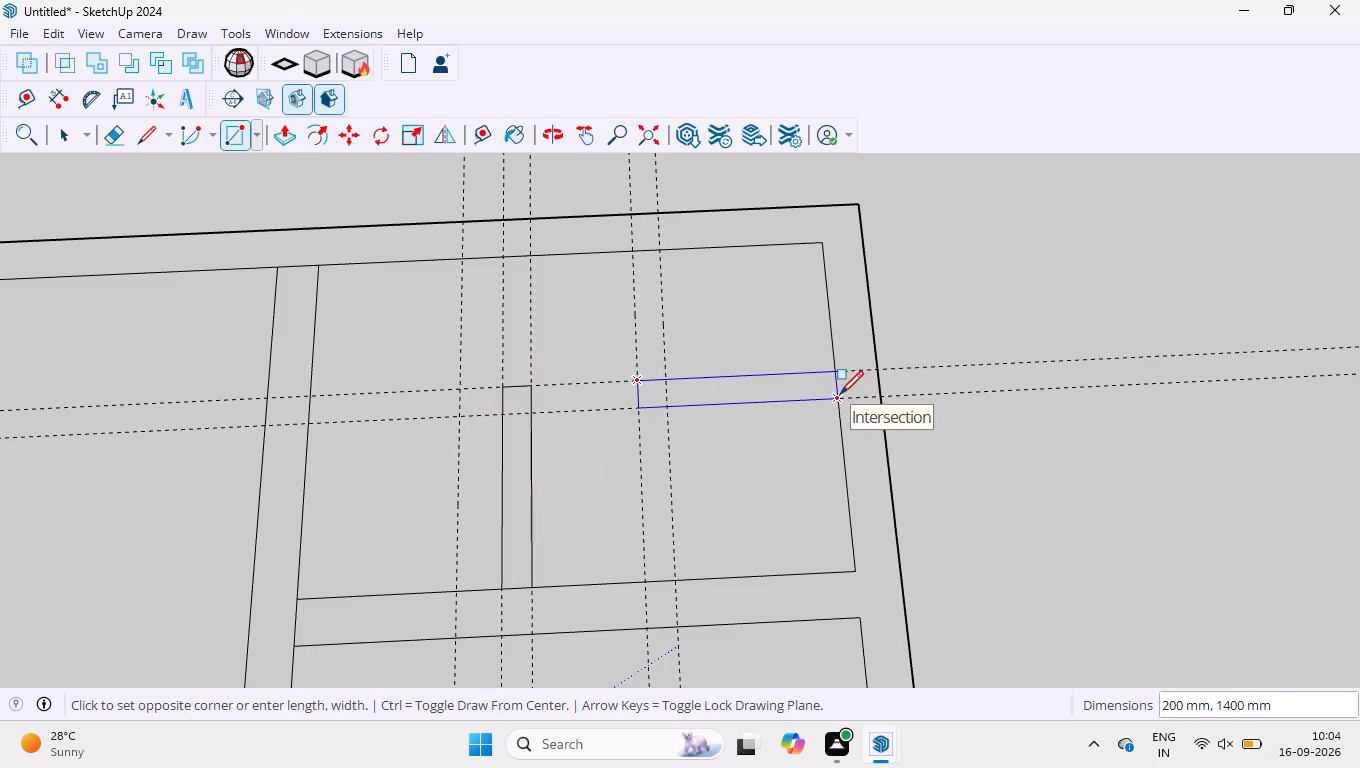
left_click(840, 394)
left_click(632, 251)
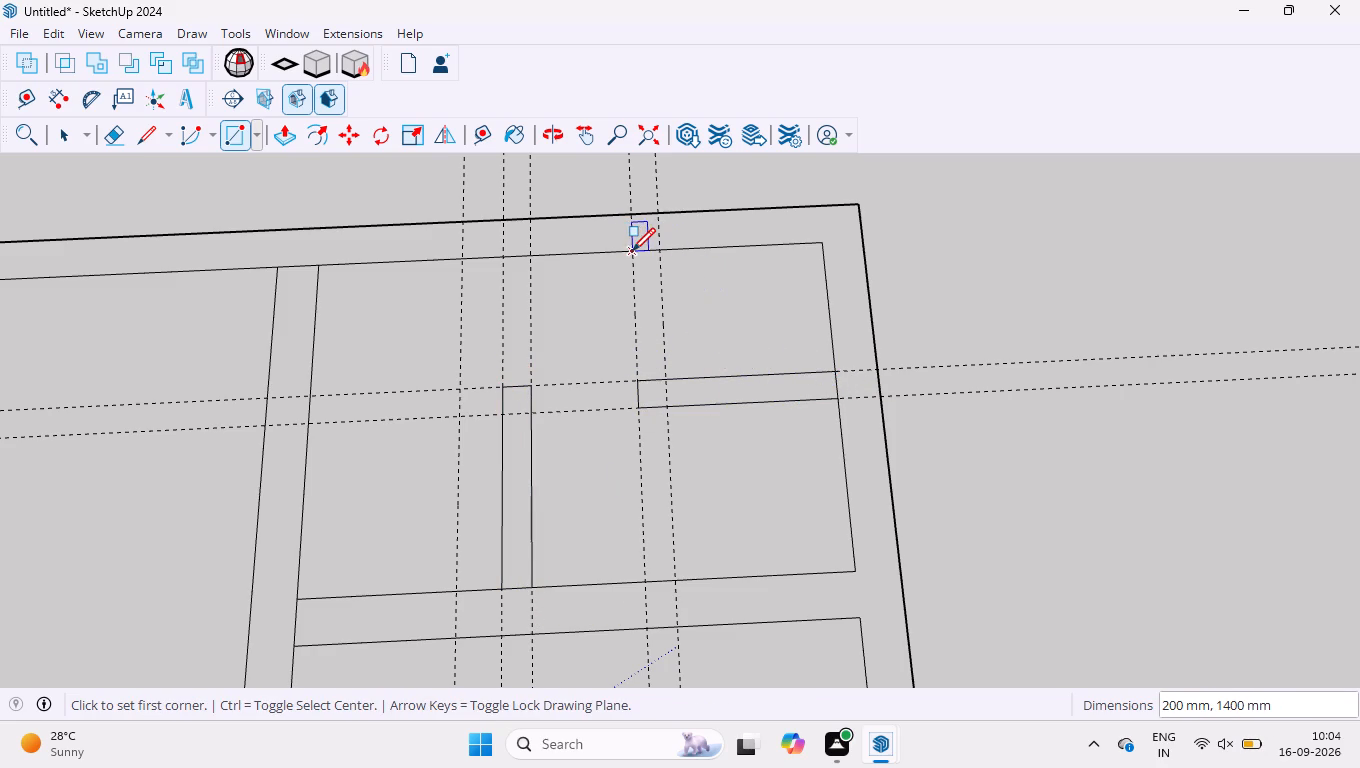
left_click(665, 408)
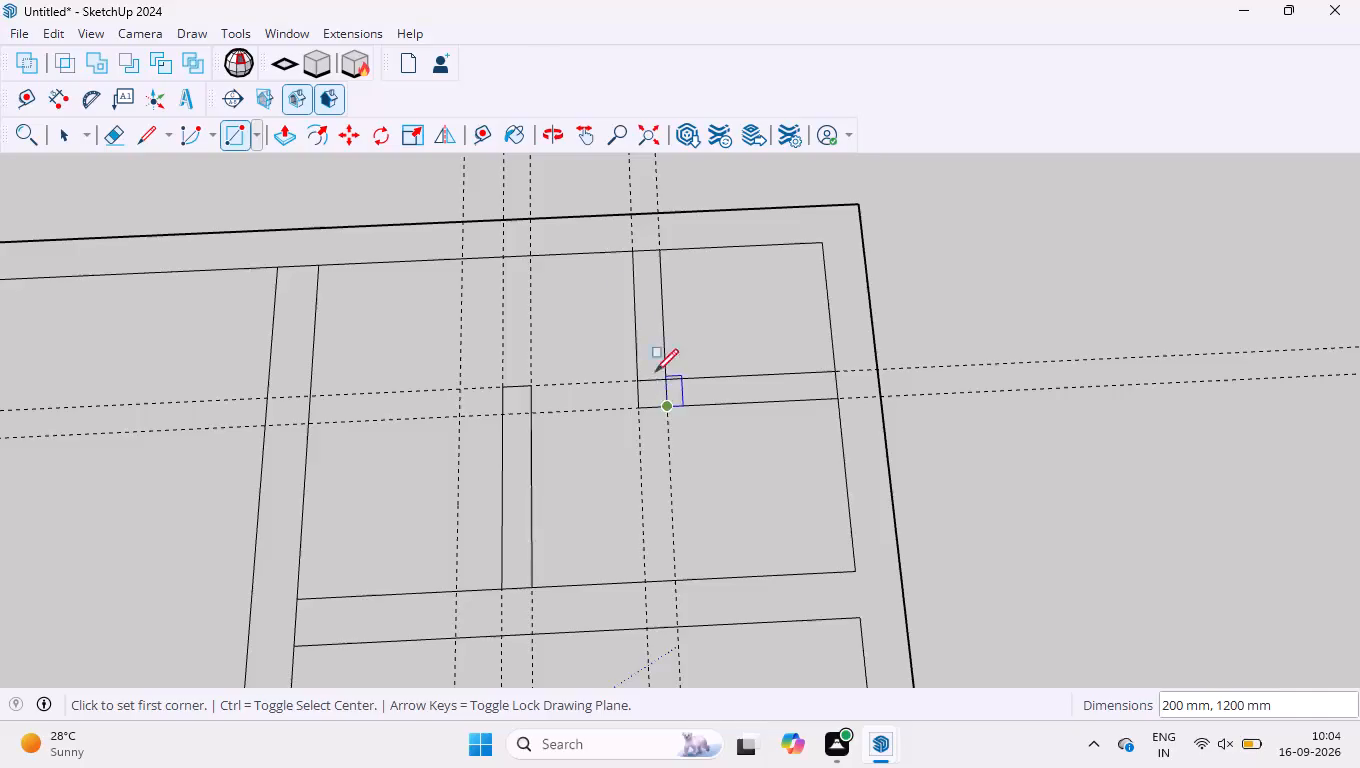
Draw a 300 mm line across the partition below the upper-right room, along the leftmost vertical guide.
left_click(149, 141)
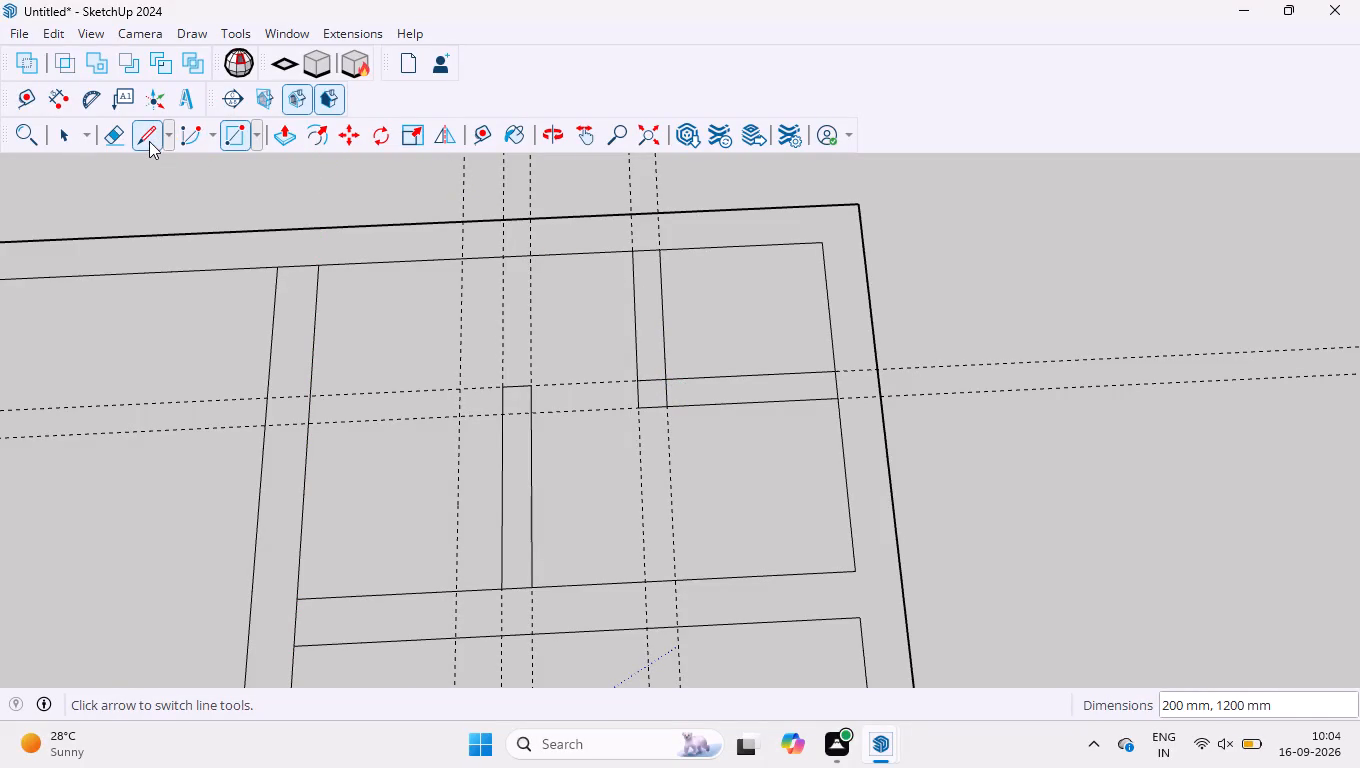
left_click(459, 589)
left_click(454, 641)
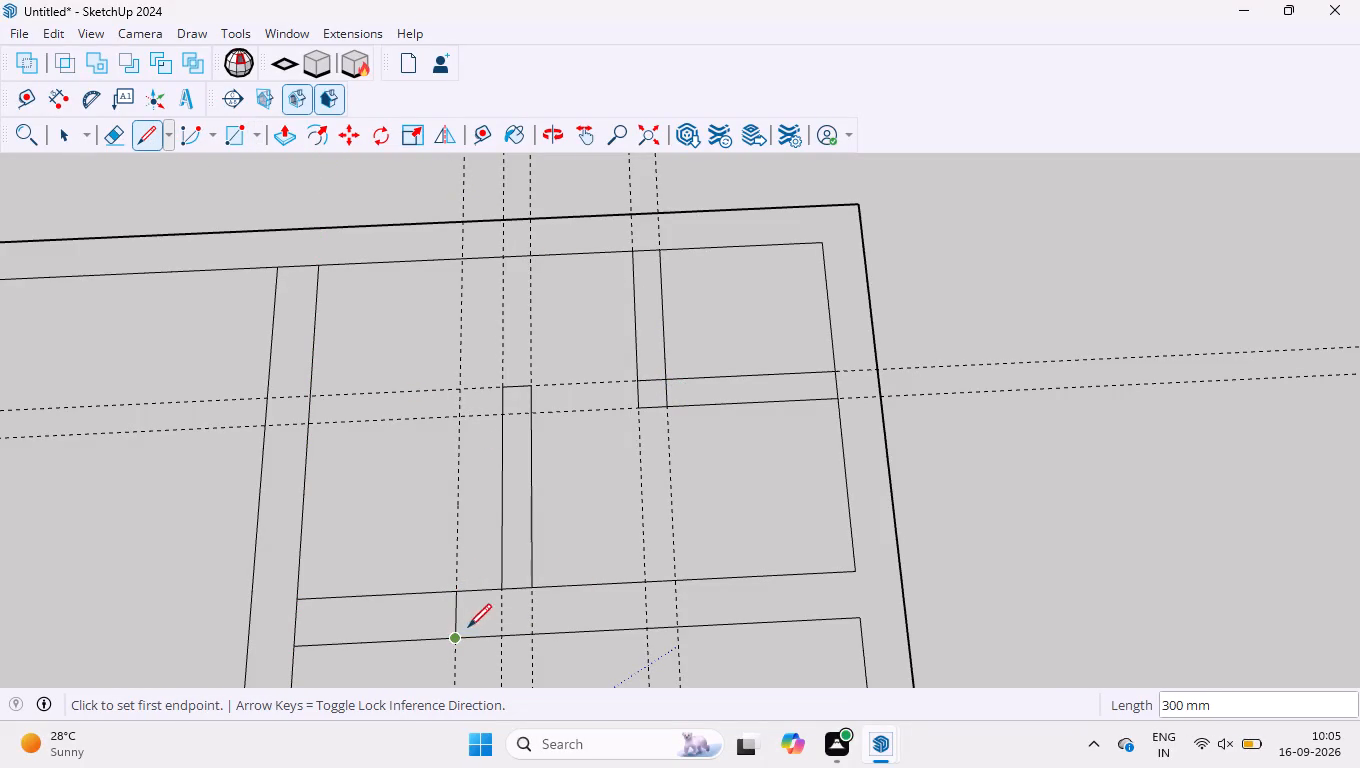
key("space")
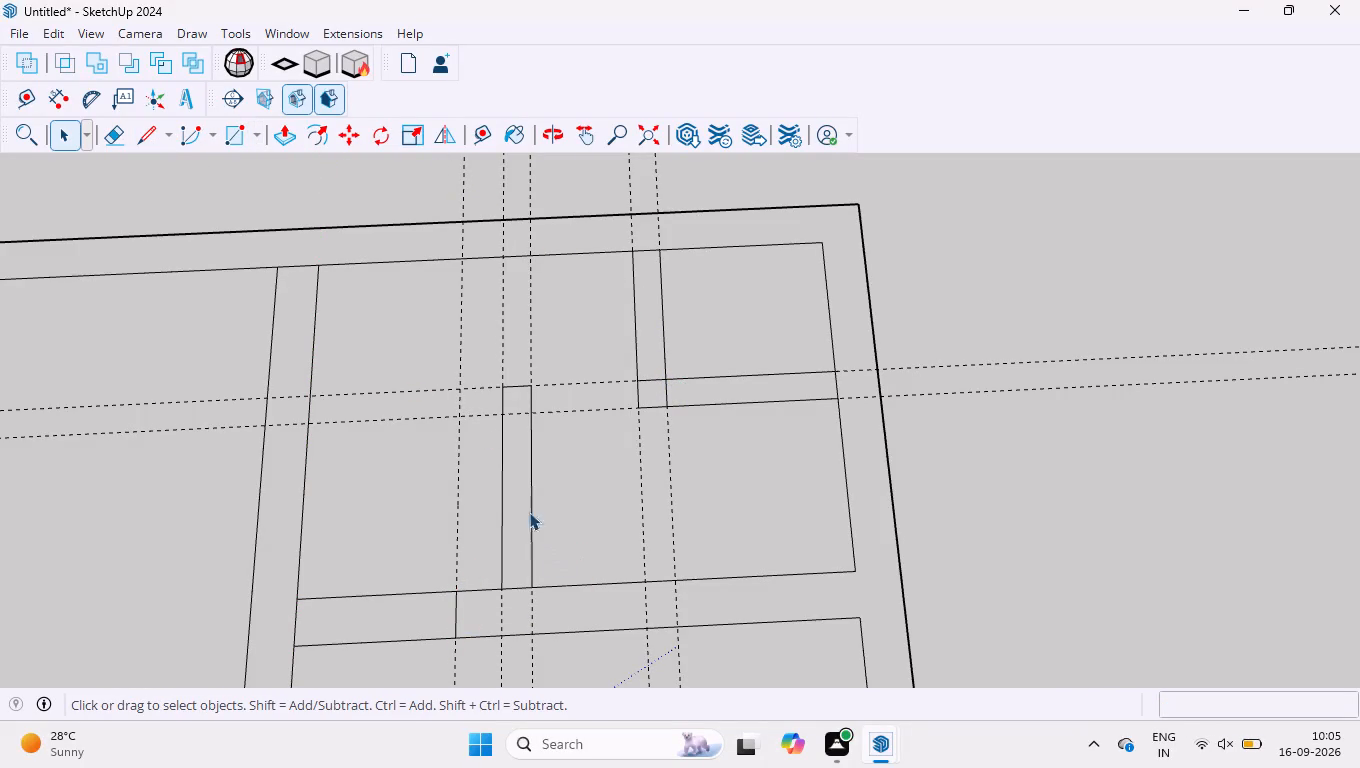
Delete all guides from the model.
scroll(522, 497, "down", 3)
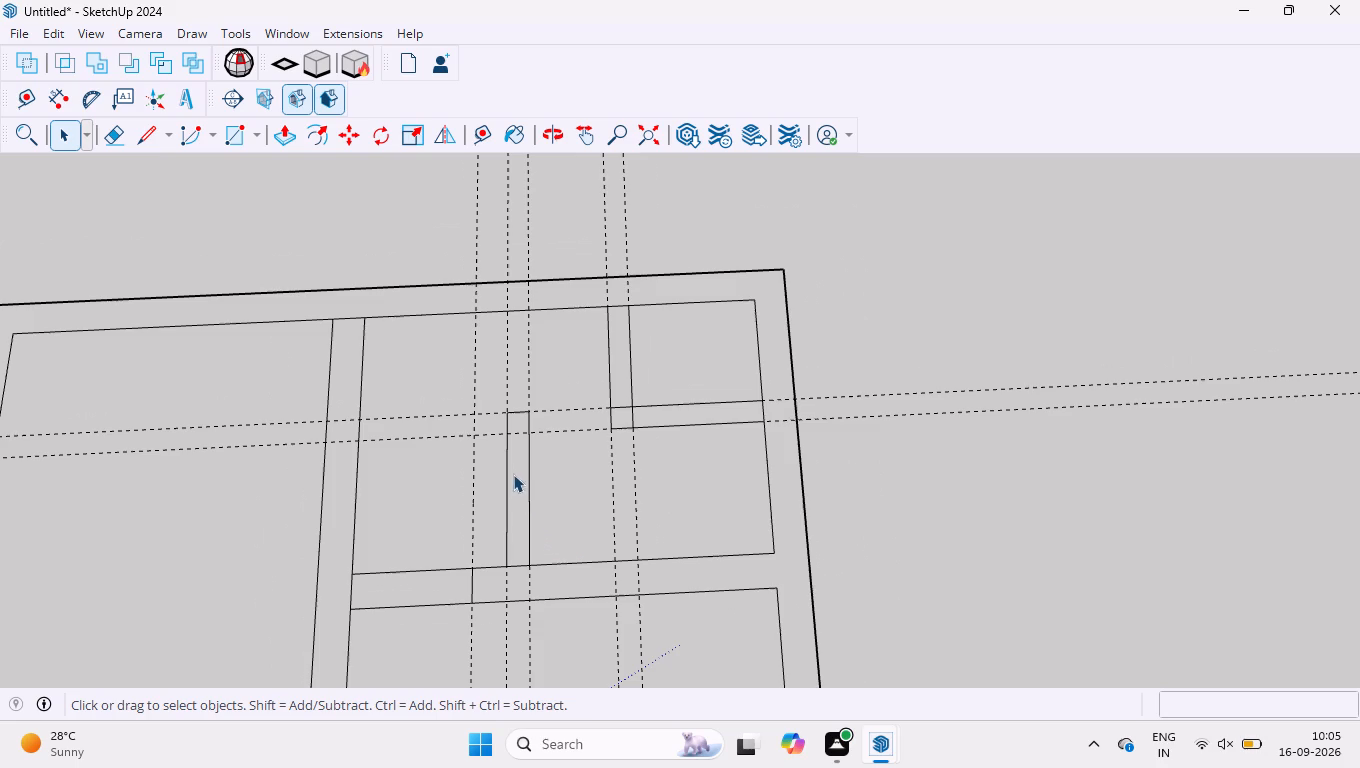
left_click(53, 31)
left_click(136, 235)
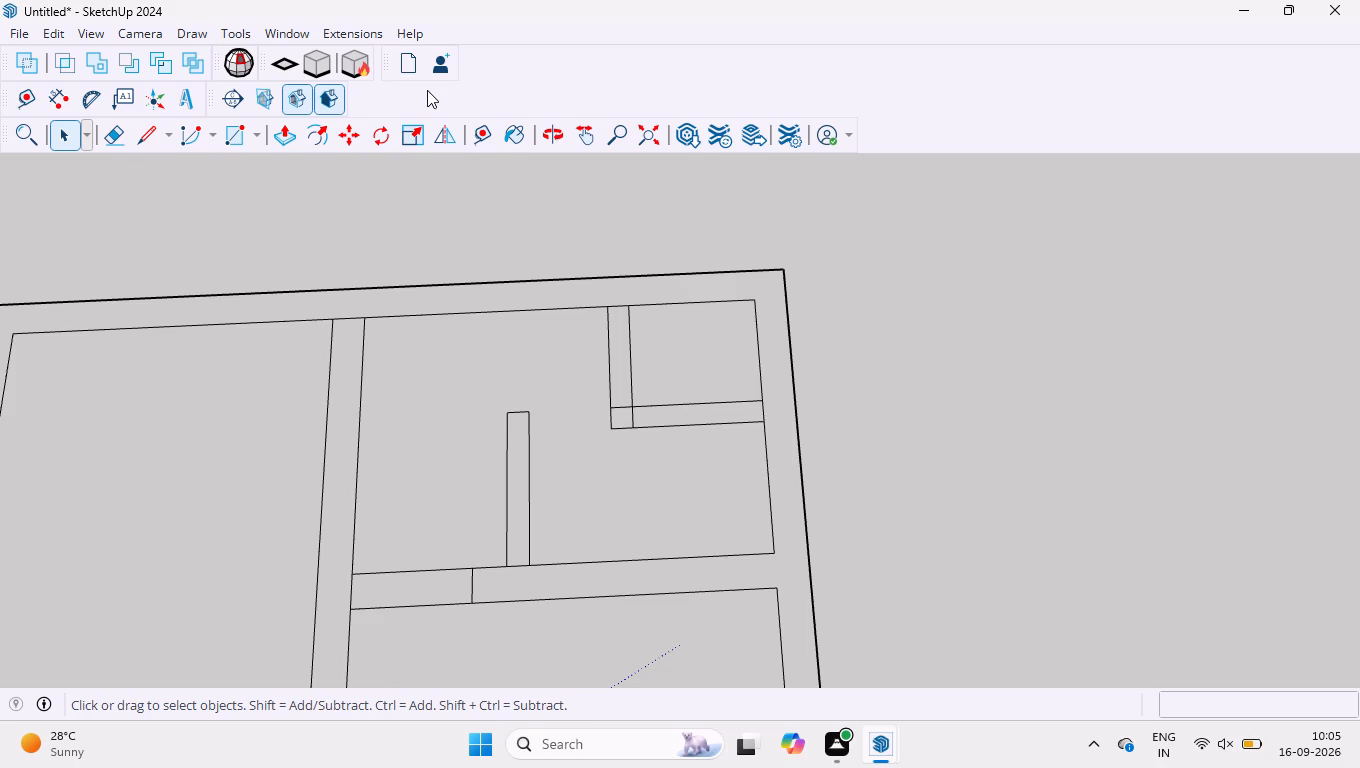
Erase the partition's upper edge between the main vertical wall and the new 300 mm cross line.
key("e")
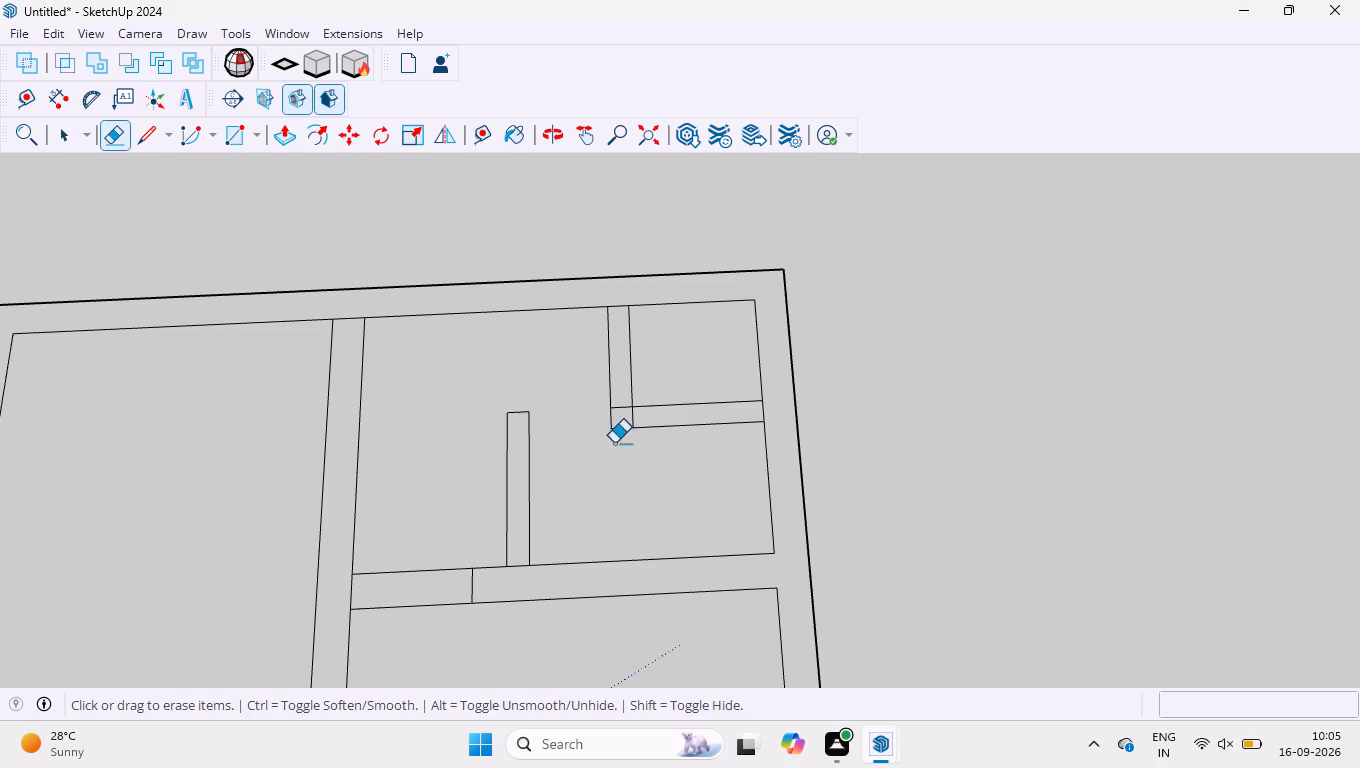
left_click_drag(418, 543, 406, 665)
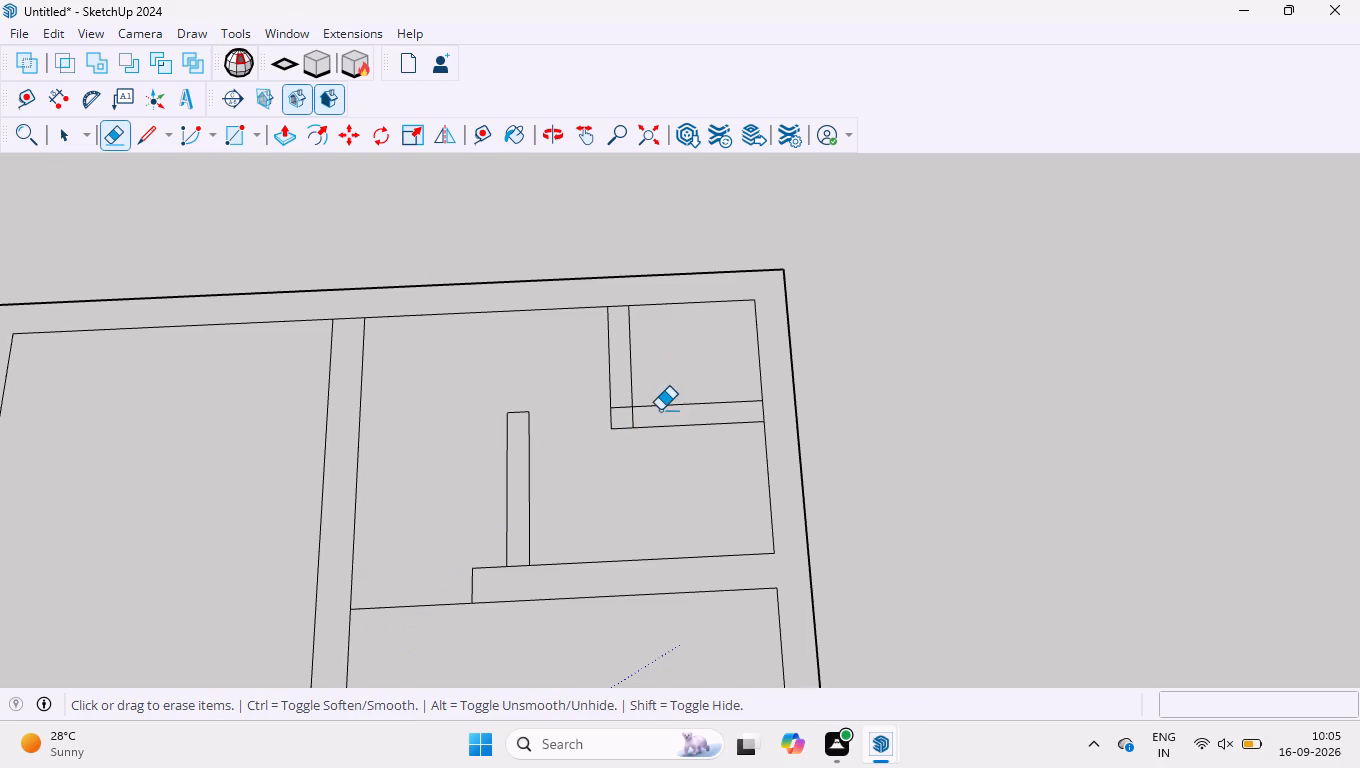
Erase the overlapping inner edges where the two 200 mm walls meet, merging them into one L-shaped wall.
scroll(637, 427, "up", 7)
left_click_drag(615, 385, 651, 431)
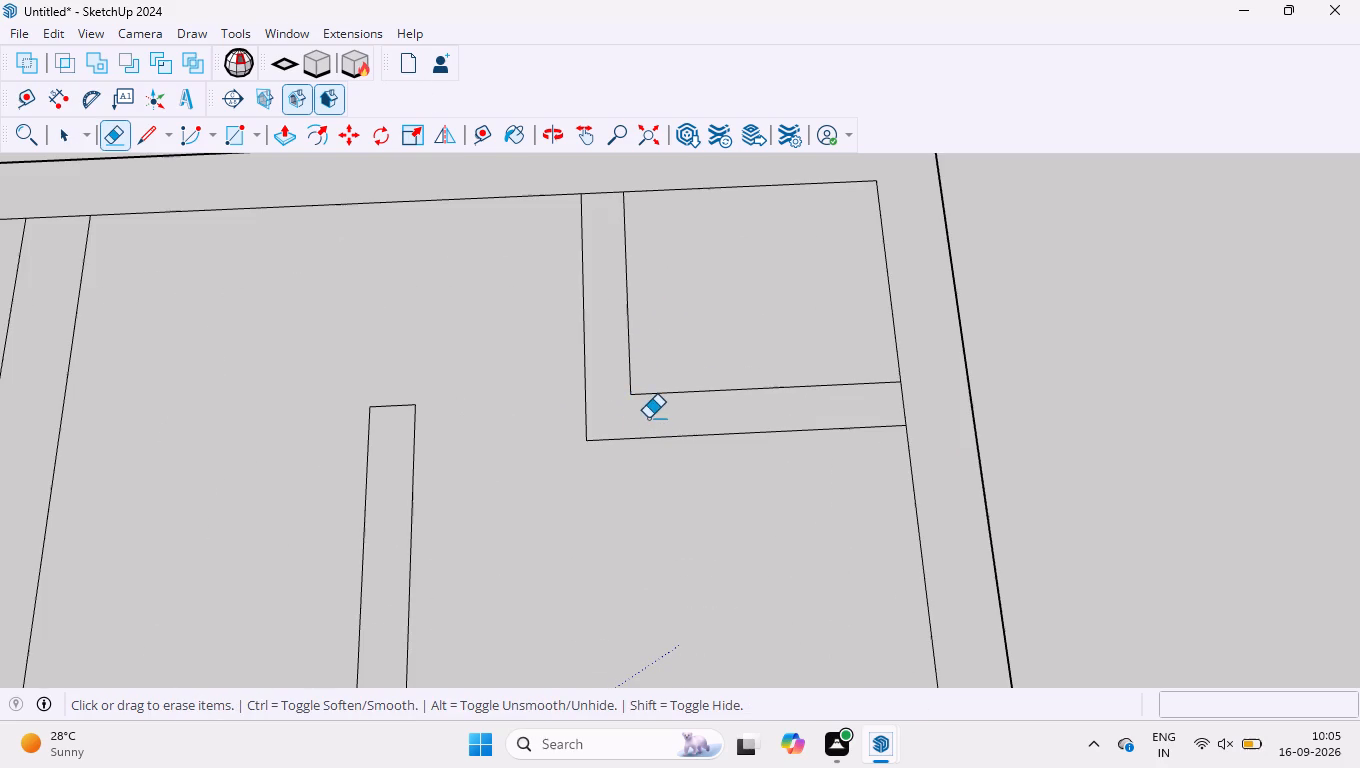
Fit the whole model in view and examine the merged wall outlines and openings across the complete floor plan.
left_click(649, 129)
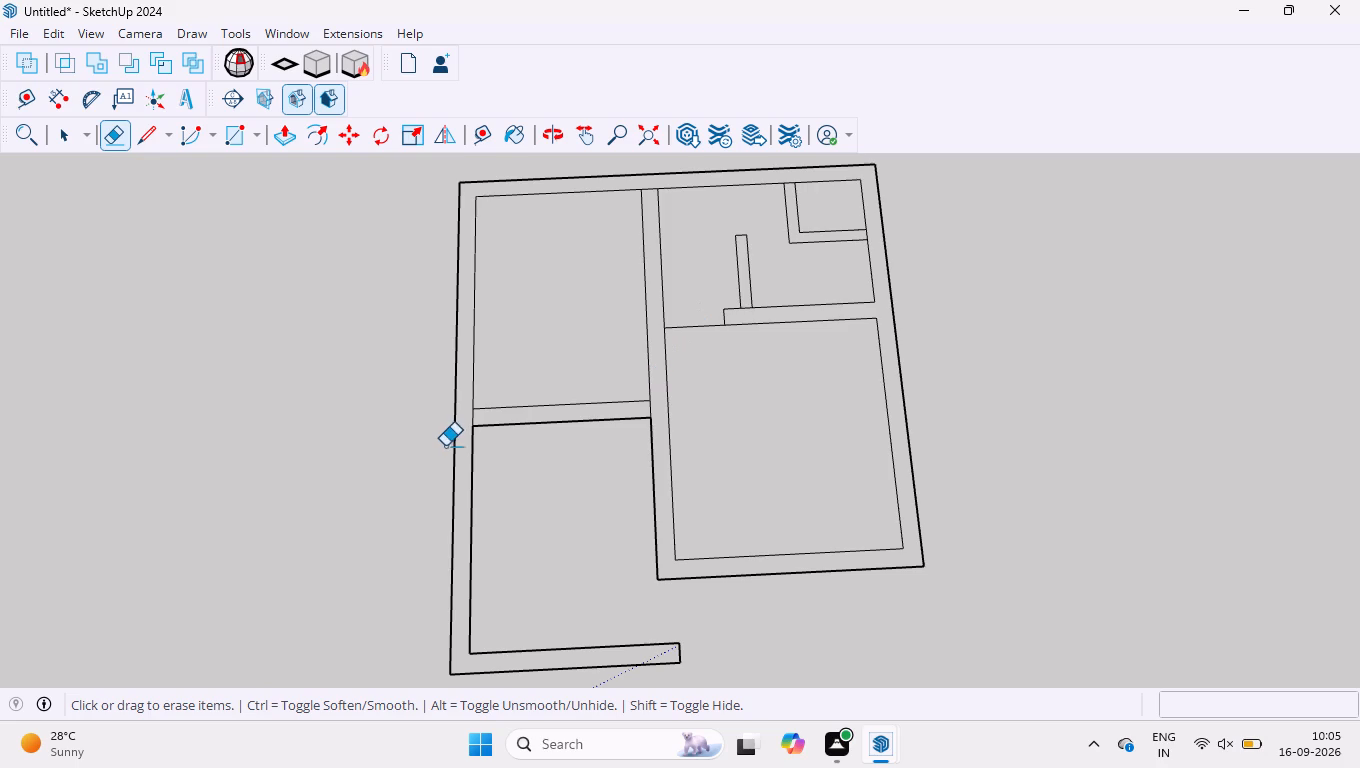
scroll(444, 446, "down", 3)
middle_click_drag(787, 416, 785, 451)
scroll(785, 440, "down", 1)
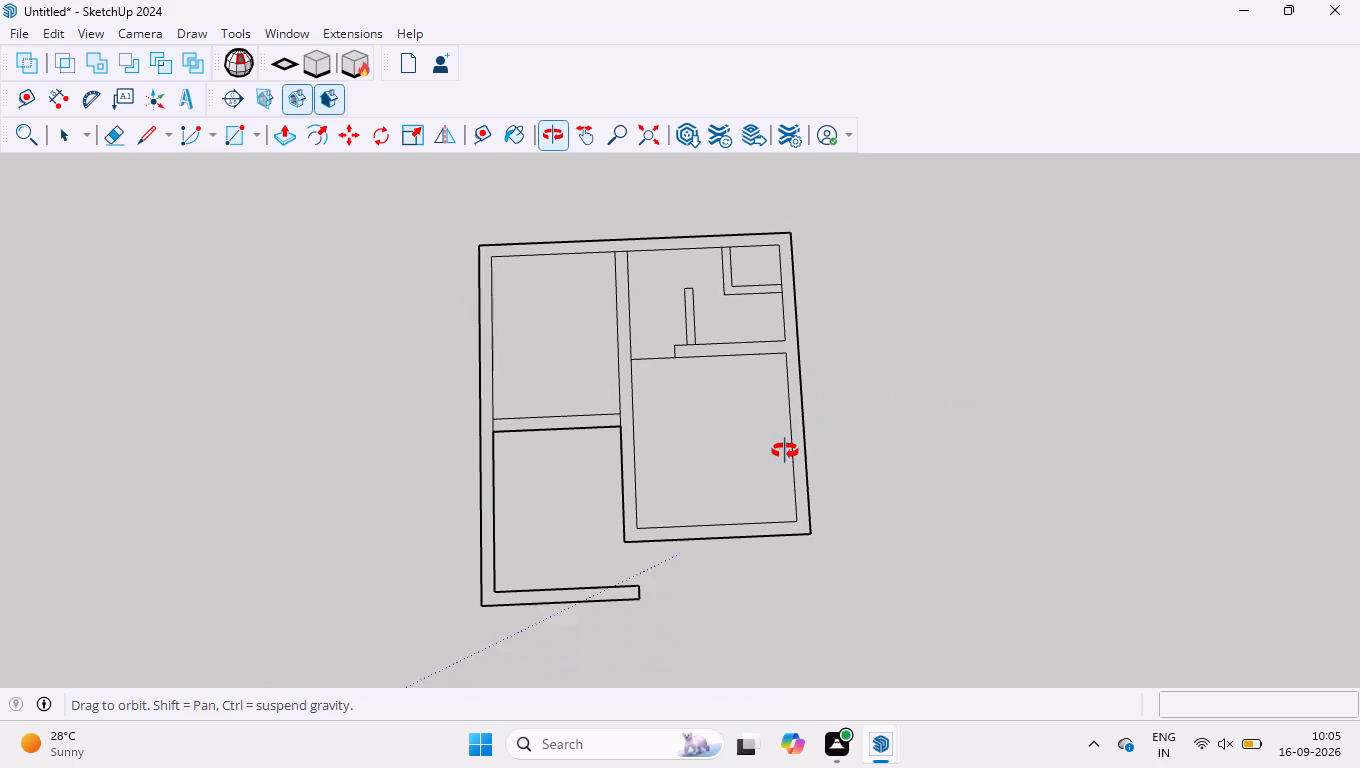
middle_click_drag(785, 451, 784, 464)
scroll(744, 297, "up", 1)
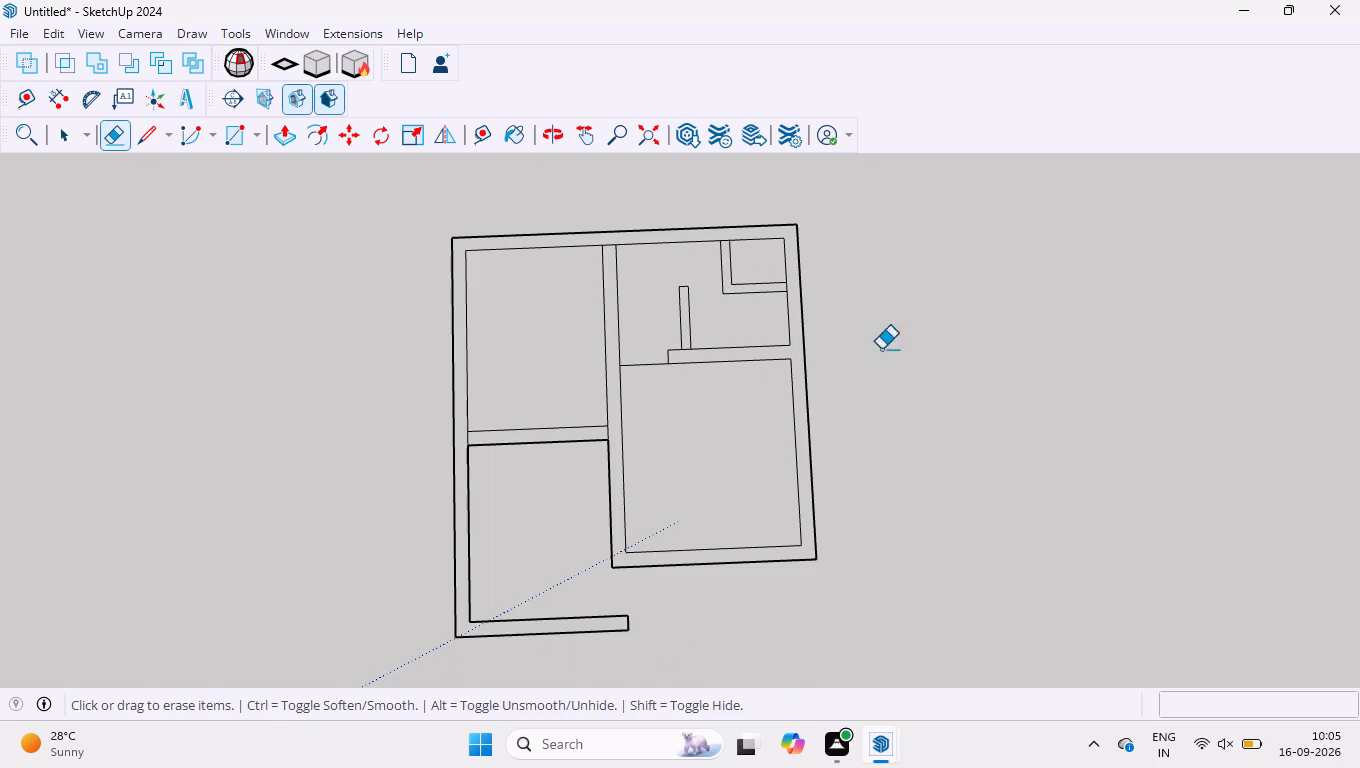
middle_click_drag(946, 357, 951, 359)
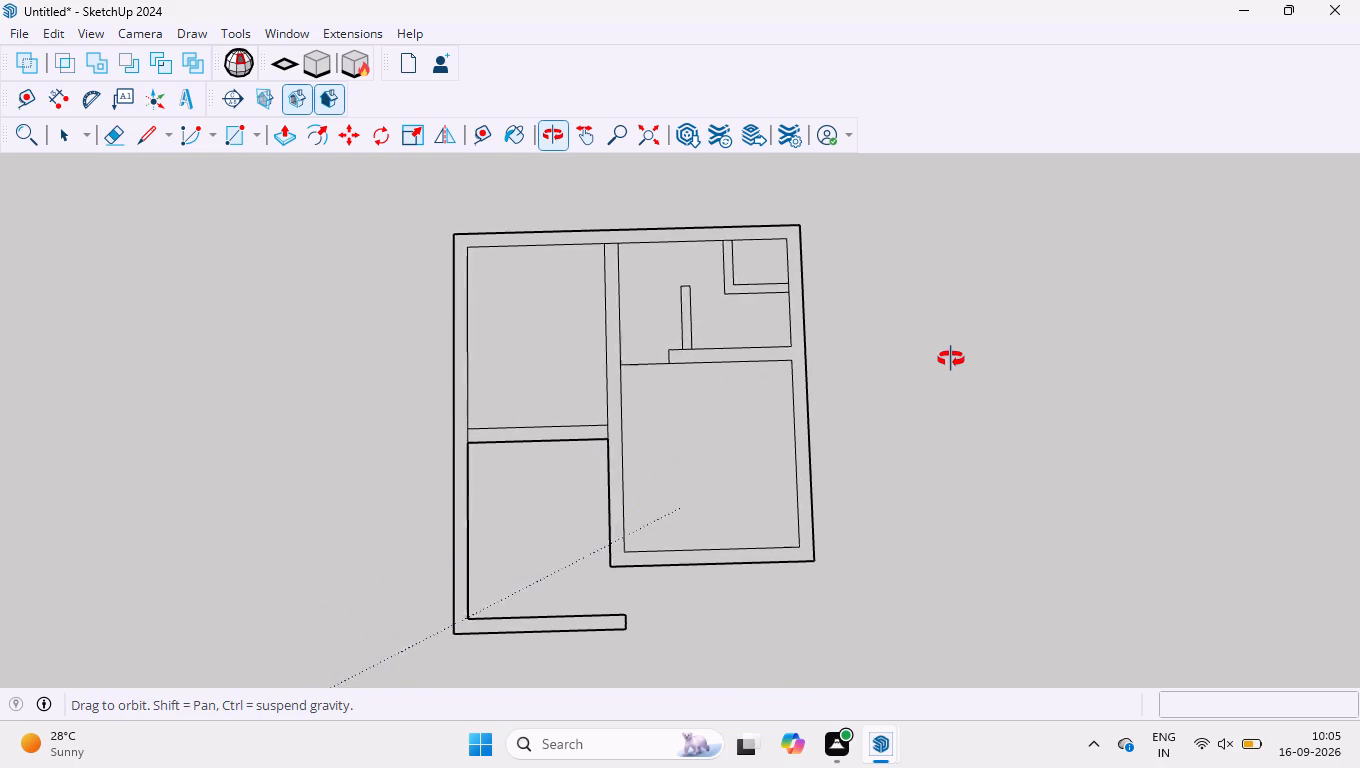
middle_click_drag(951, 359, 956, 373)
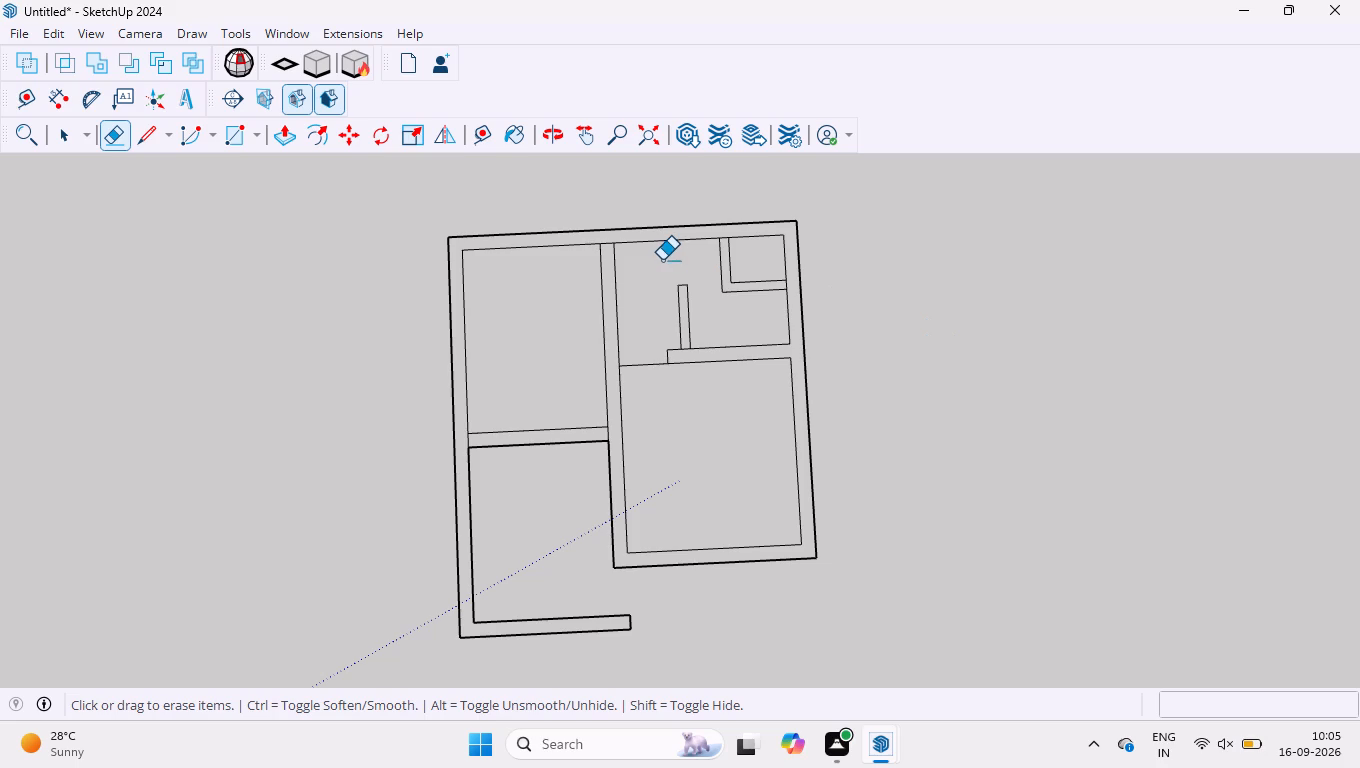
left_click(76, 141)
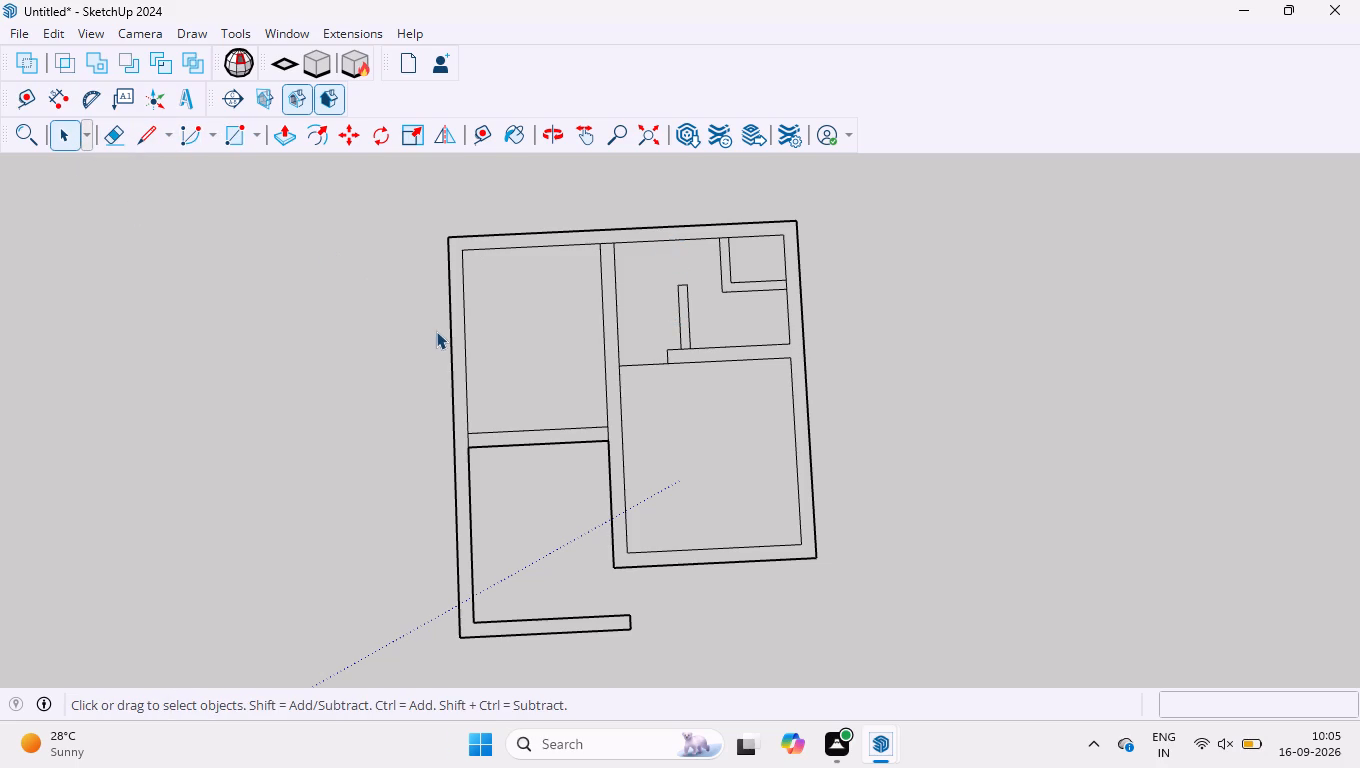
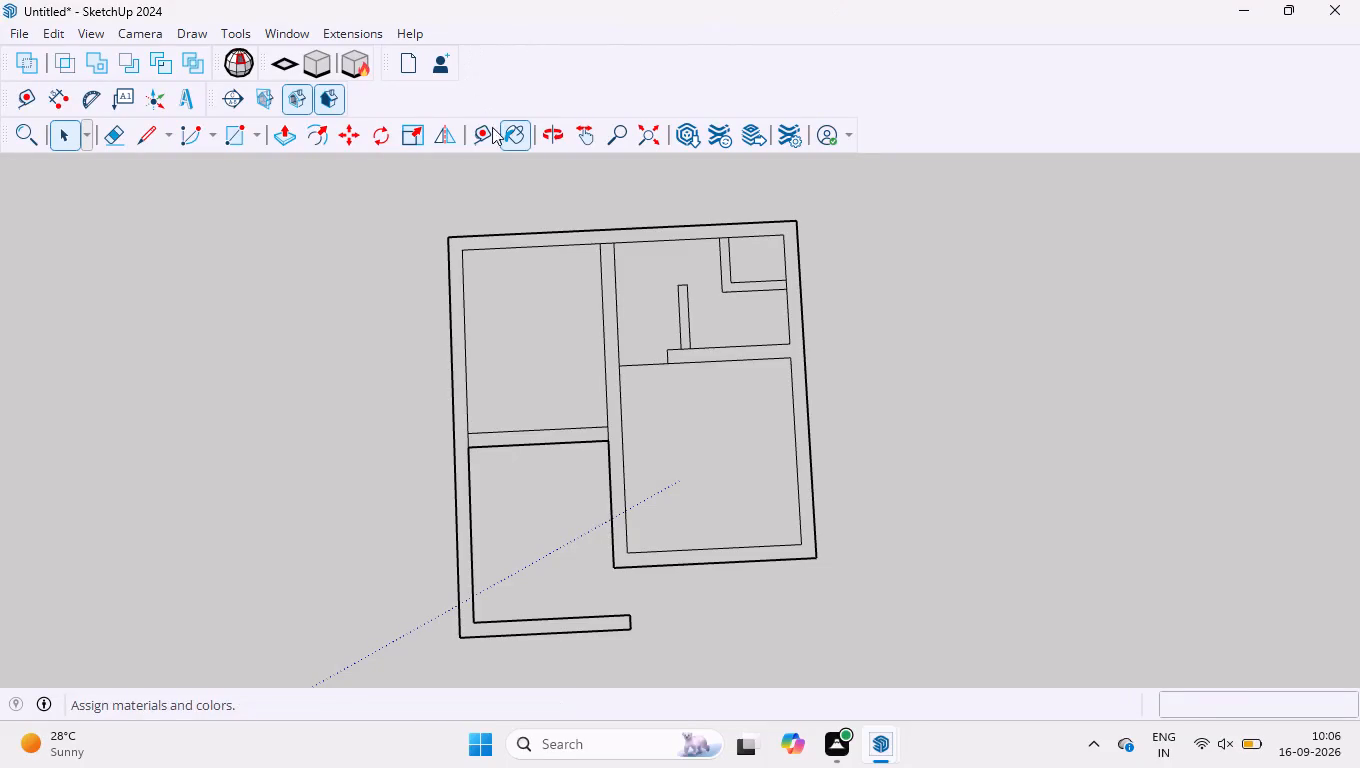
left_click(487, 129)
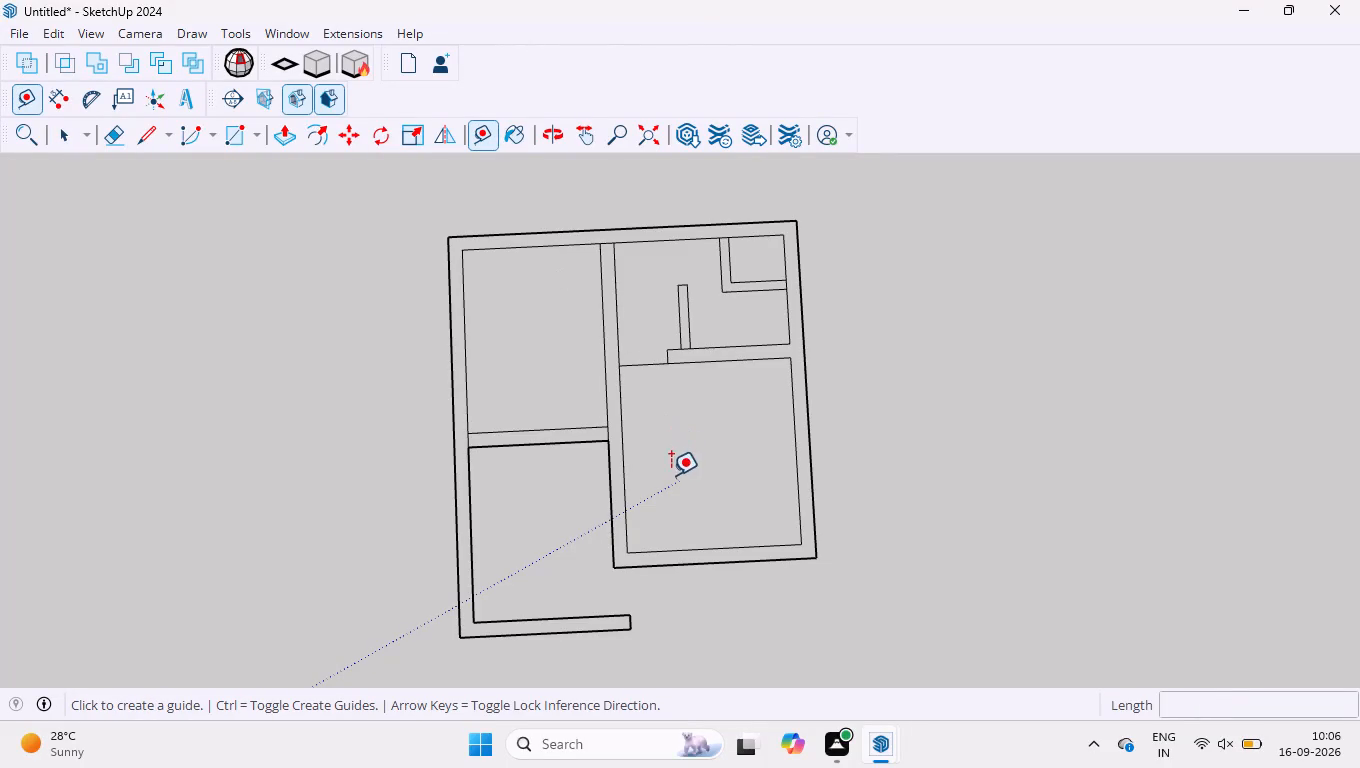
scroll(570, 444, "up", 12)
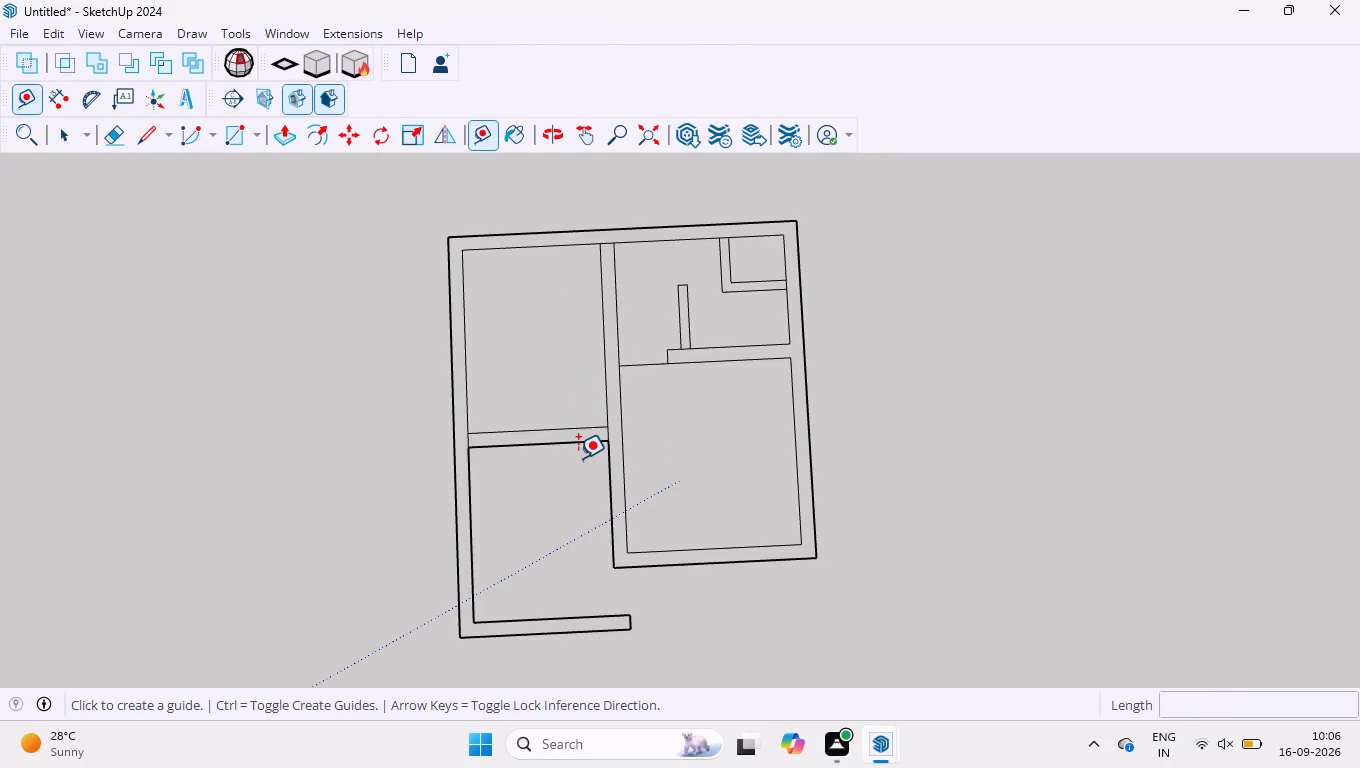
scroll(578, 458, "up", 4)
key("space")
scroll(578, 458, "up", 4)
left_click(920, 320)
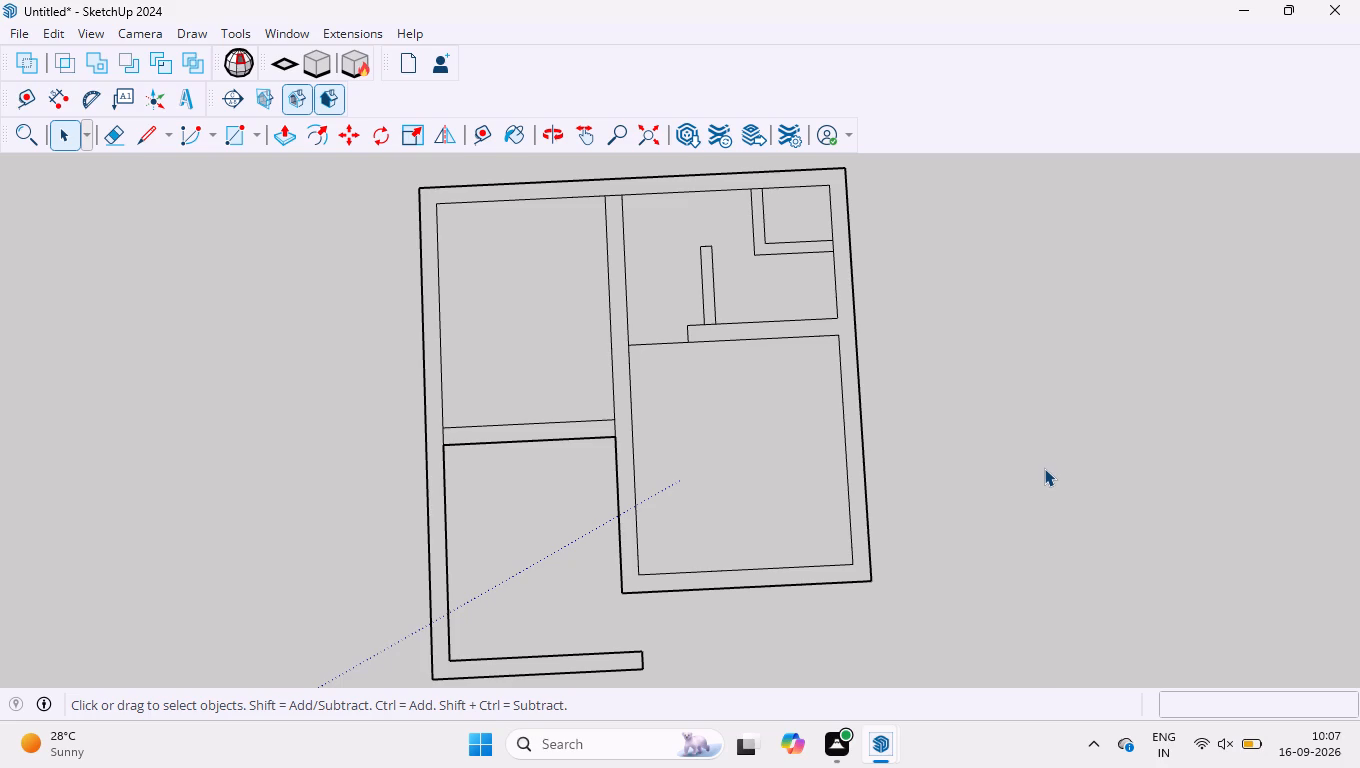
Place a guide 150 mm below the horizontal partition's lower edge and a second guide 900 mm below the first.
left_click(473, 139)
scroll(596, 459, "up", 1)
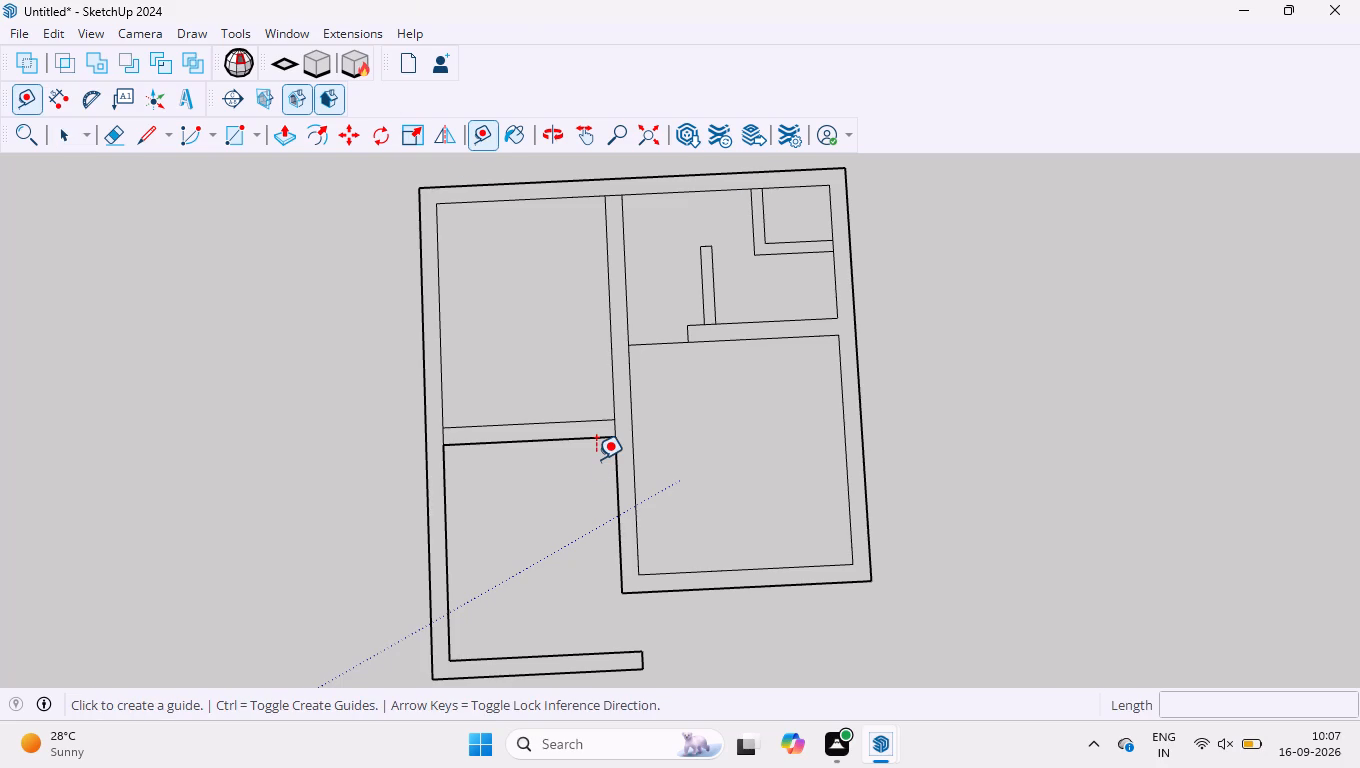
scroll(596, 459, "up", 6)
left_click(602, 424)
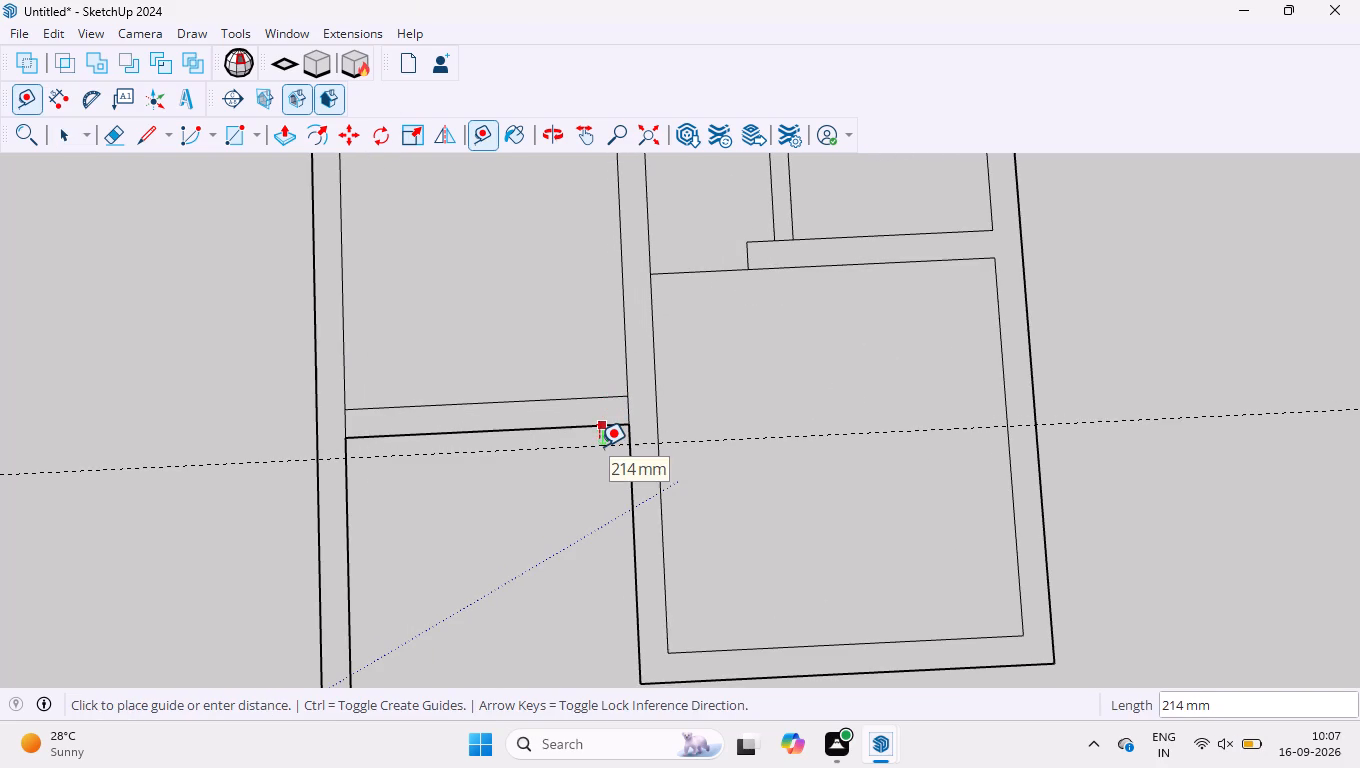
type("150")
key("Return")
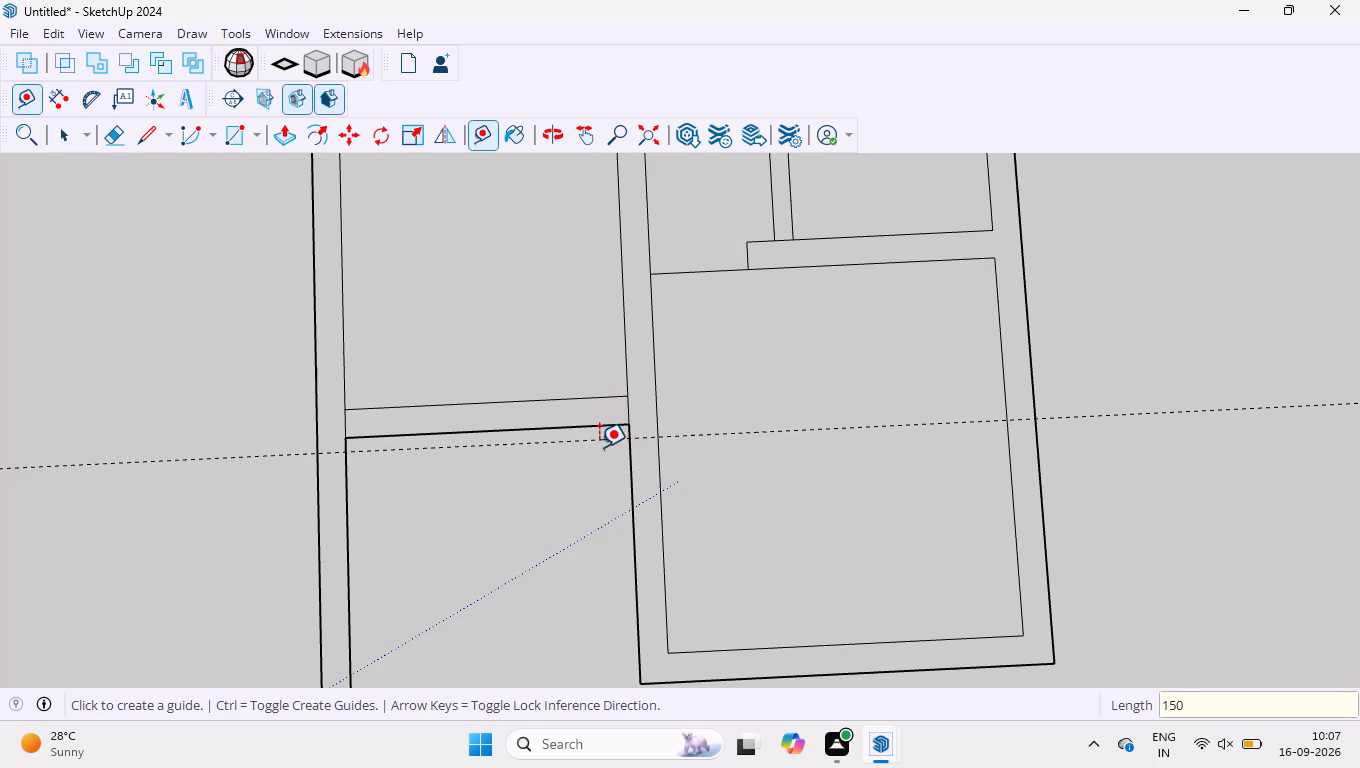
left_click(599, 444)
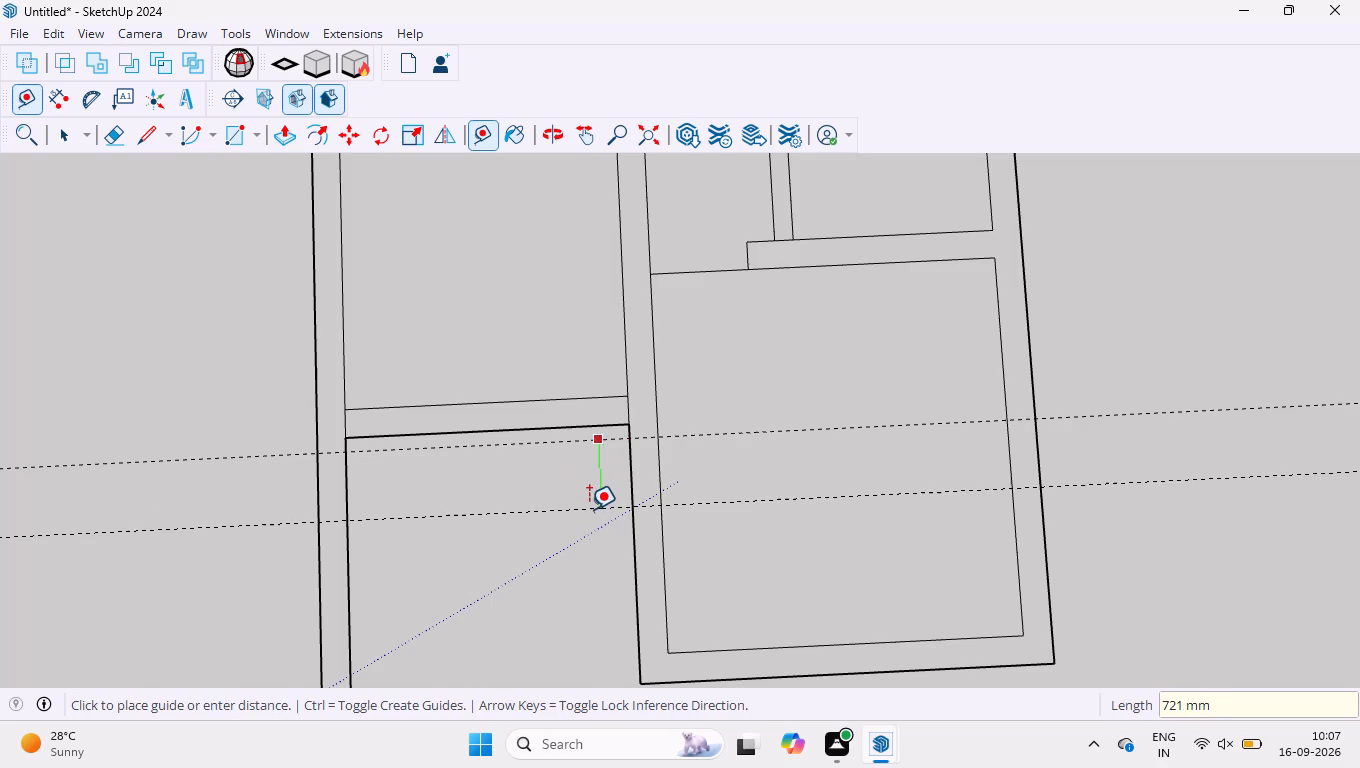
type("900")
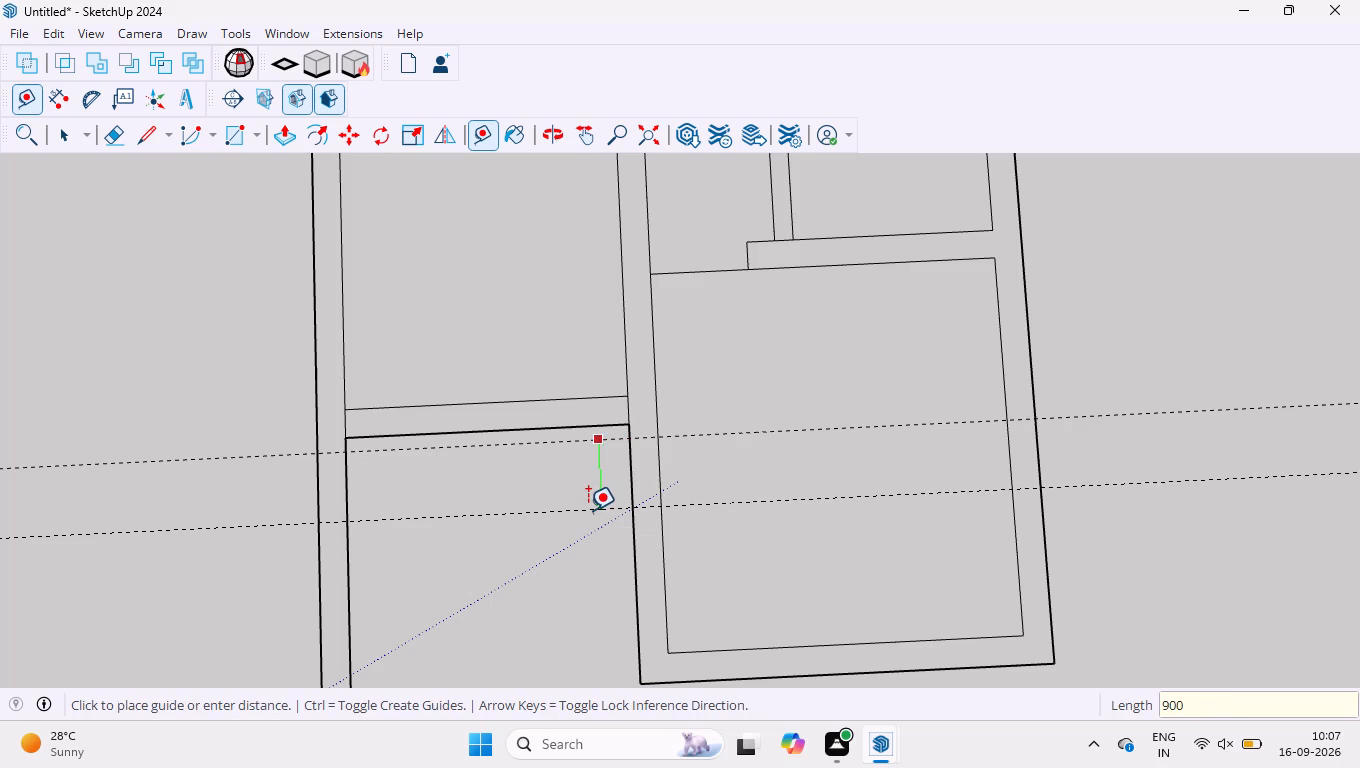
key("Return")
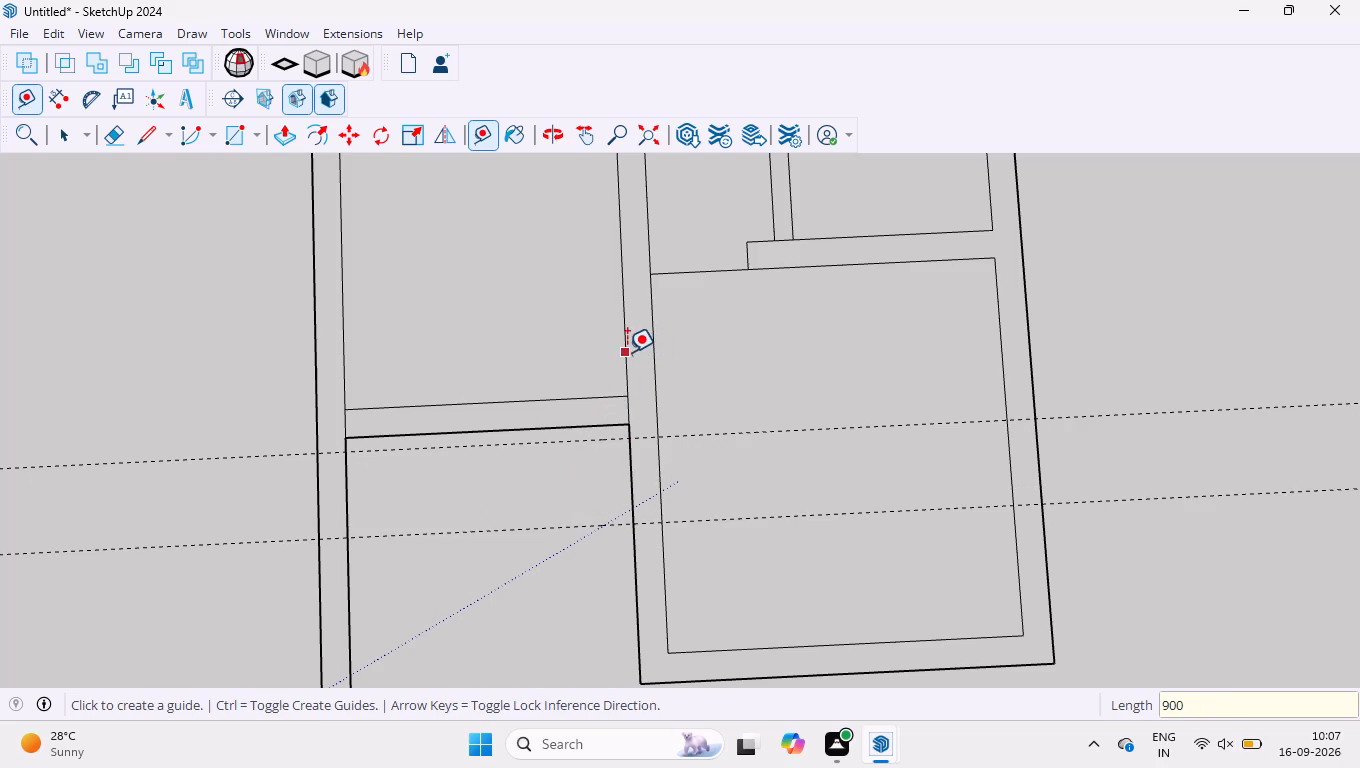
Place a guide 150 mm from the main vertical wall's partition-side face and a second guide 900 mm farther along the partition.
left_click(627, 352)
type("150")
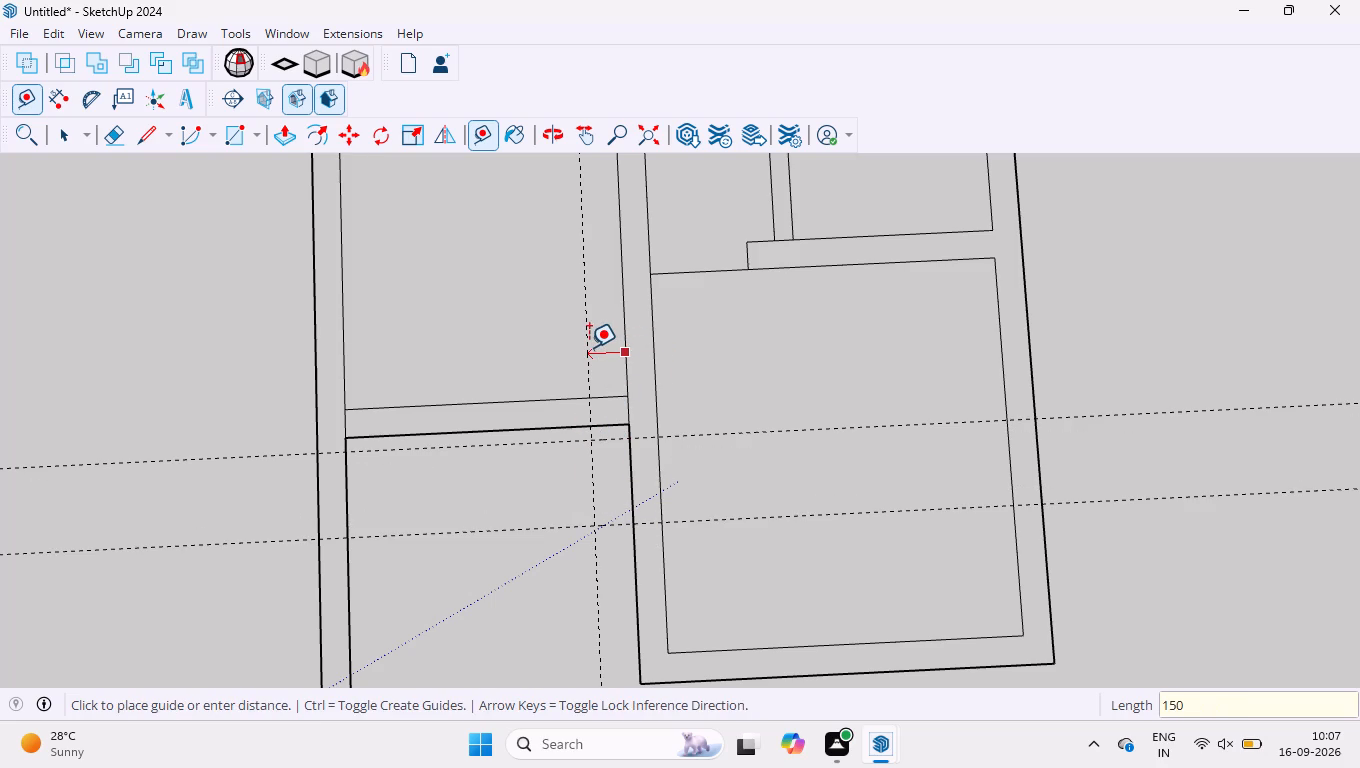
key("Return")
left_click(604, 327)
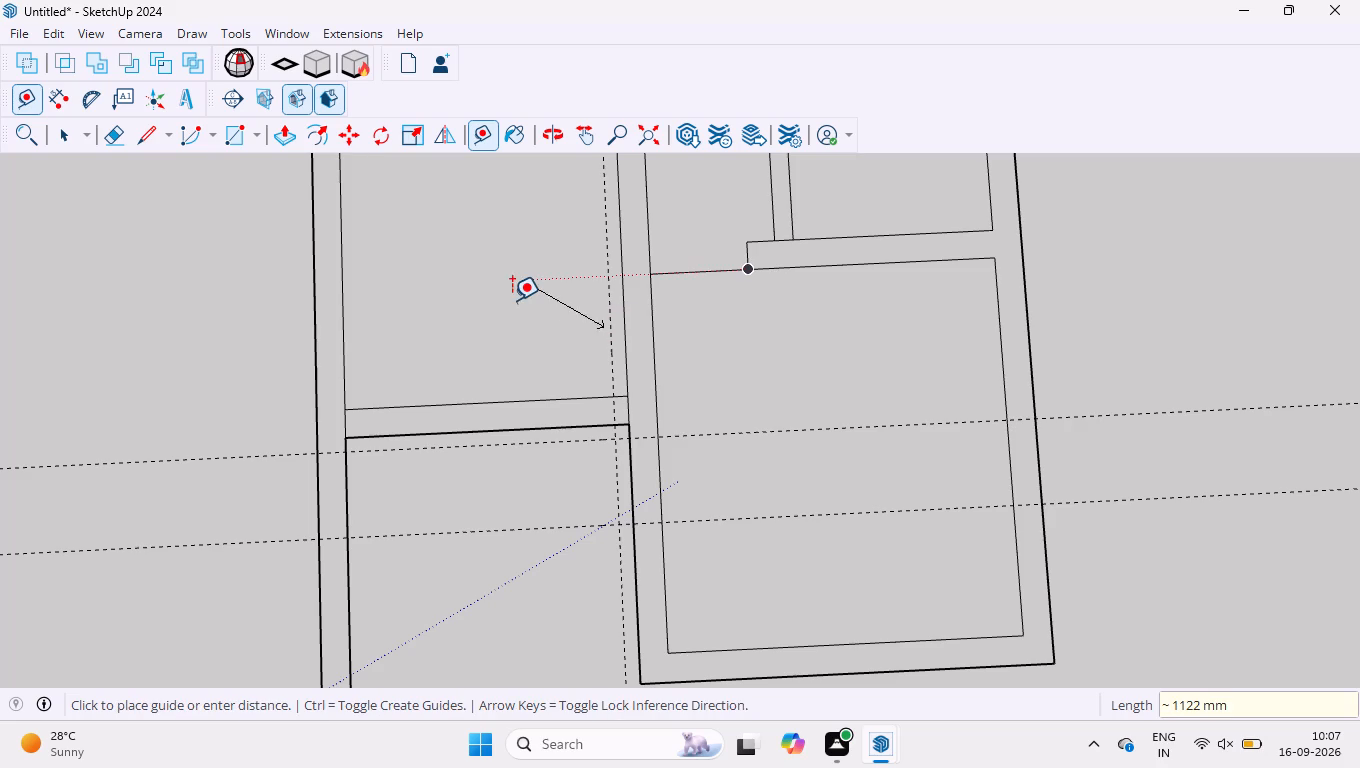
key("space")
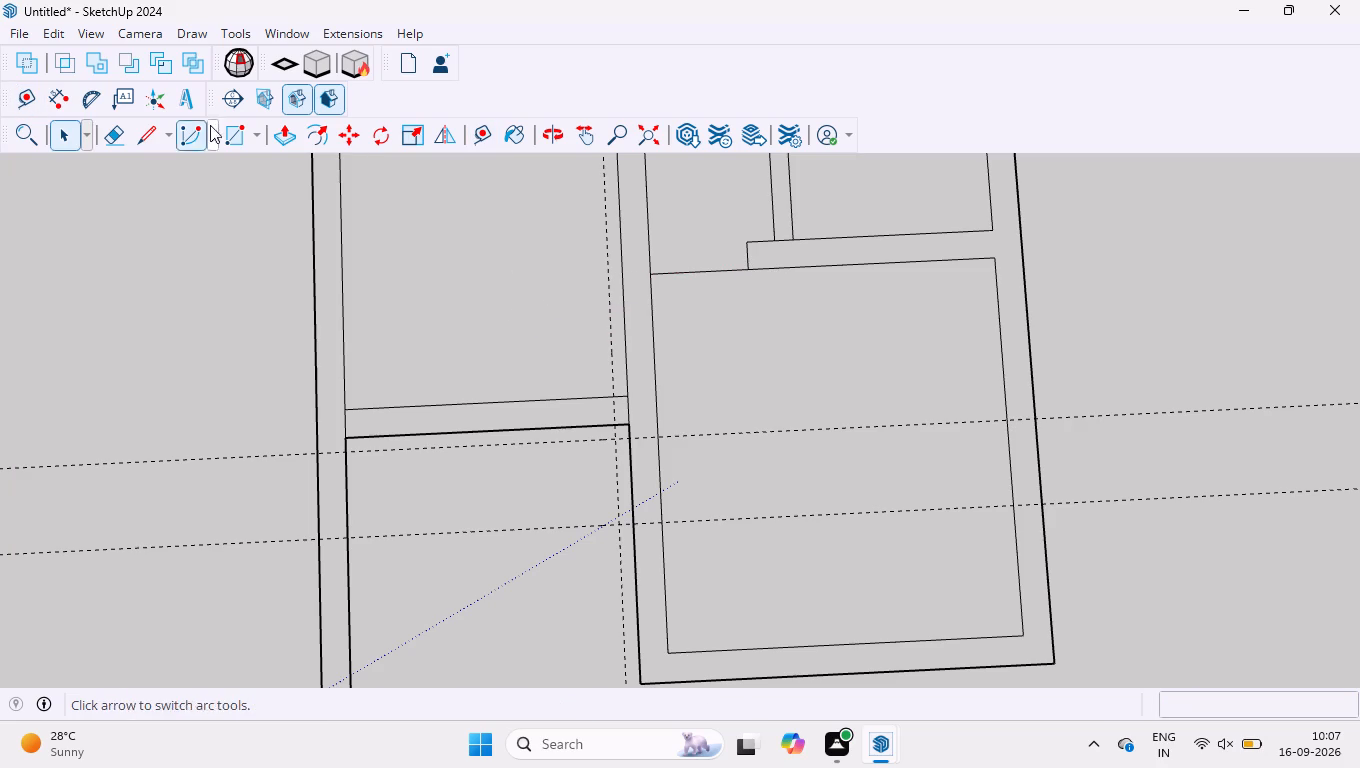
left_click(477, 125)
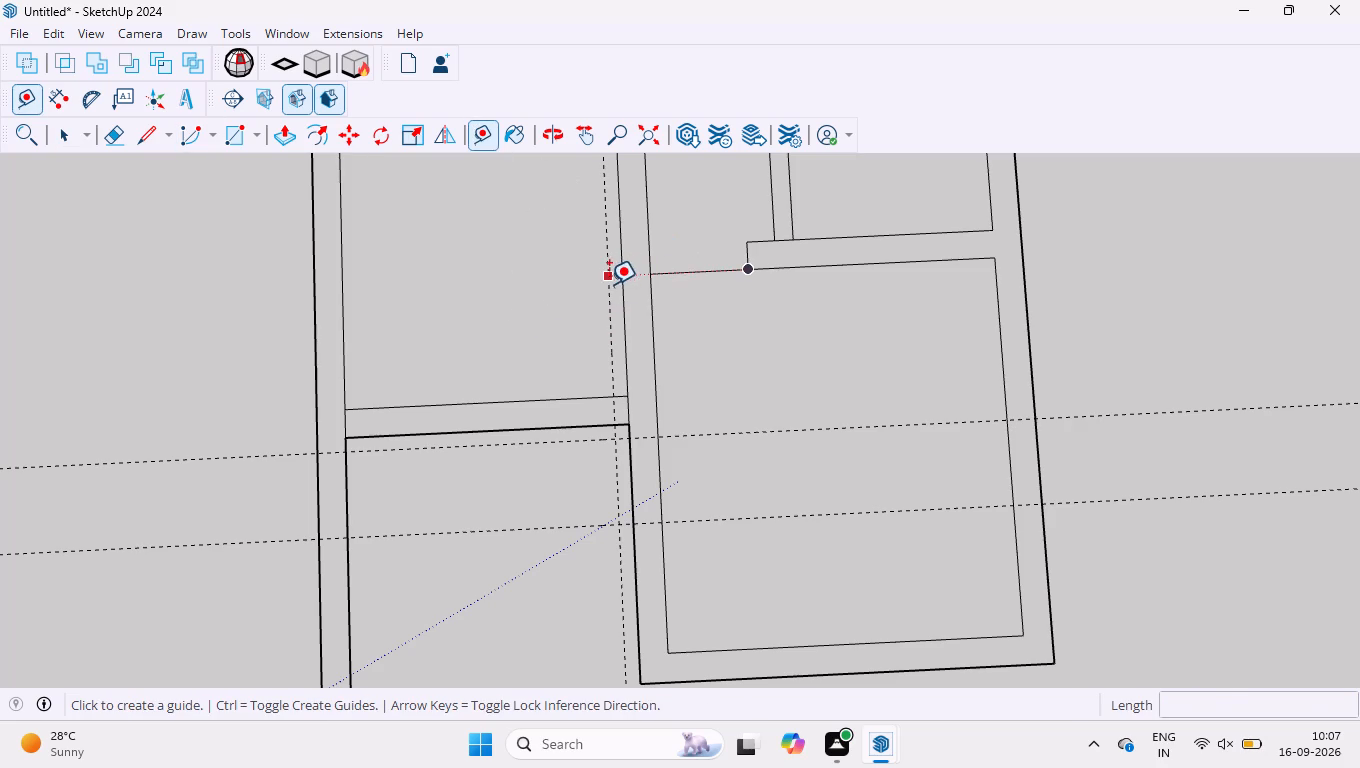
left_click(606, 302)
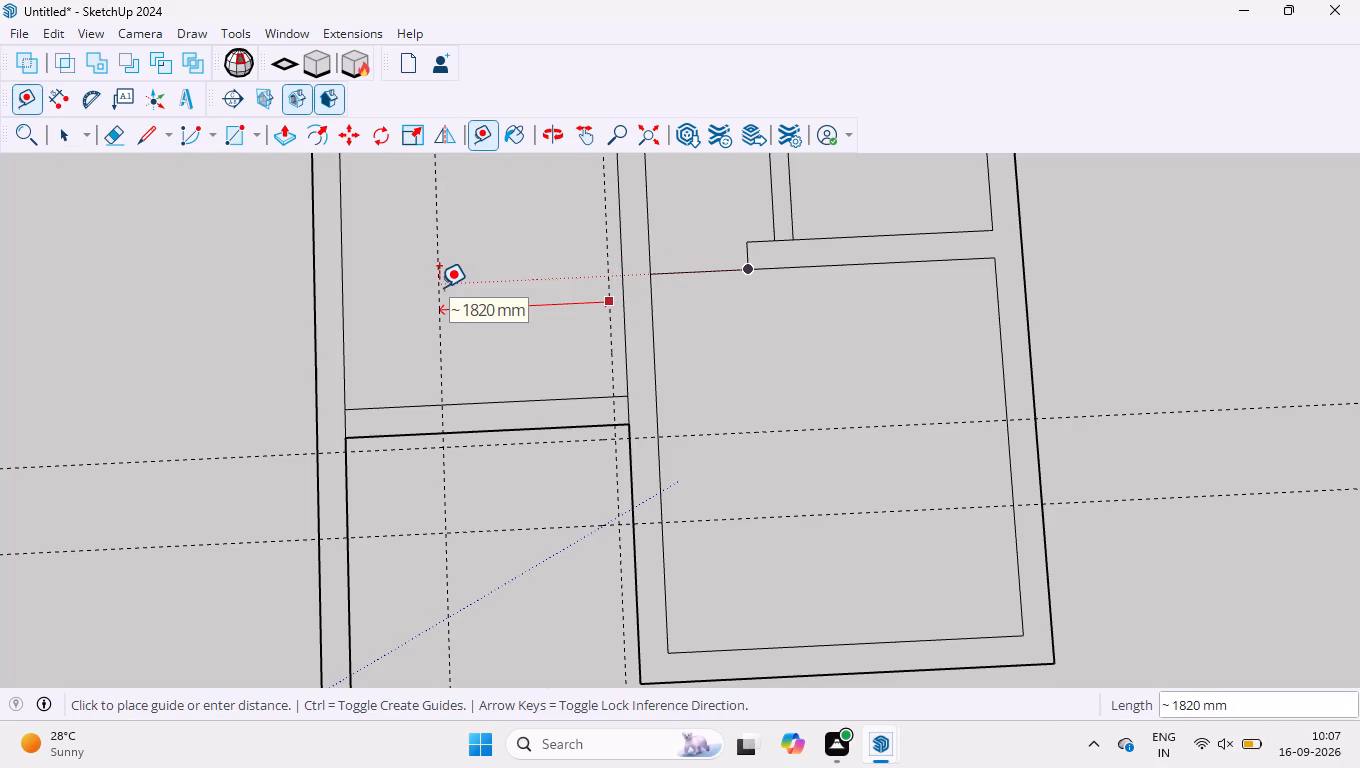
type("900")
key("Return")
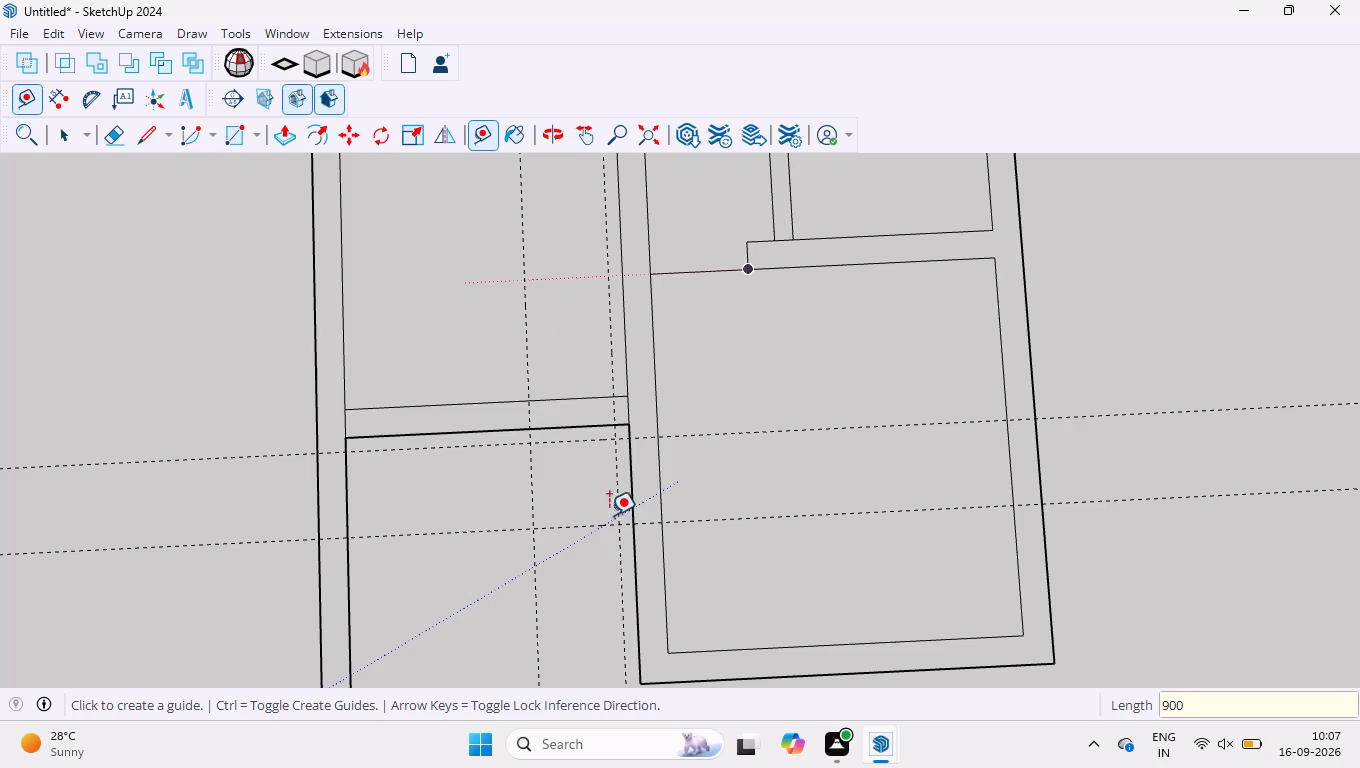
Place a guide 150 mm inside the top outer wall's inner edge and a second guide 900 mm below it.
scroll(613, 521, "down", 5)
scroll(620, 184, "up", 4)
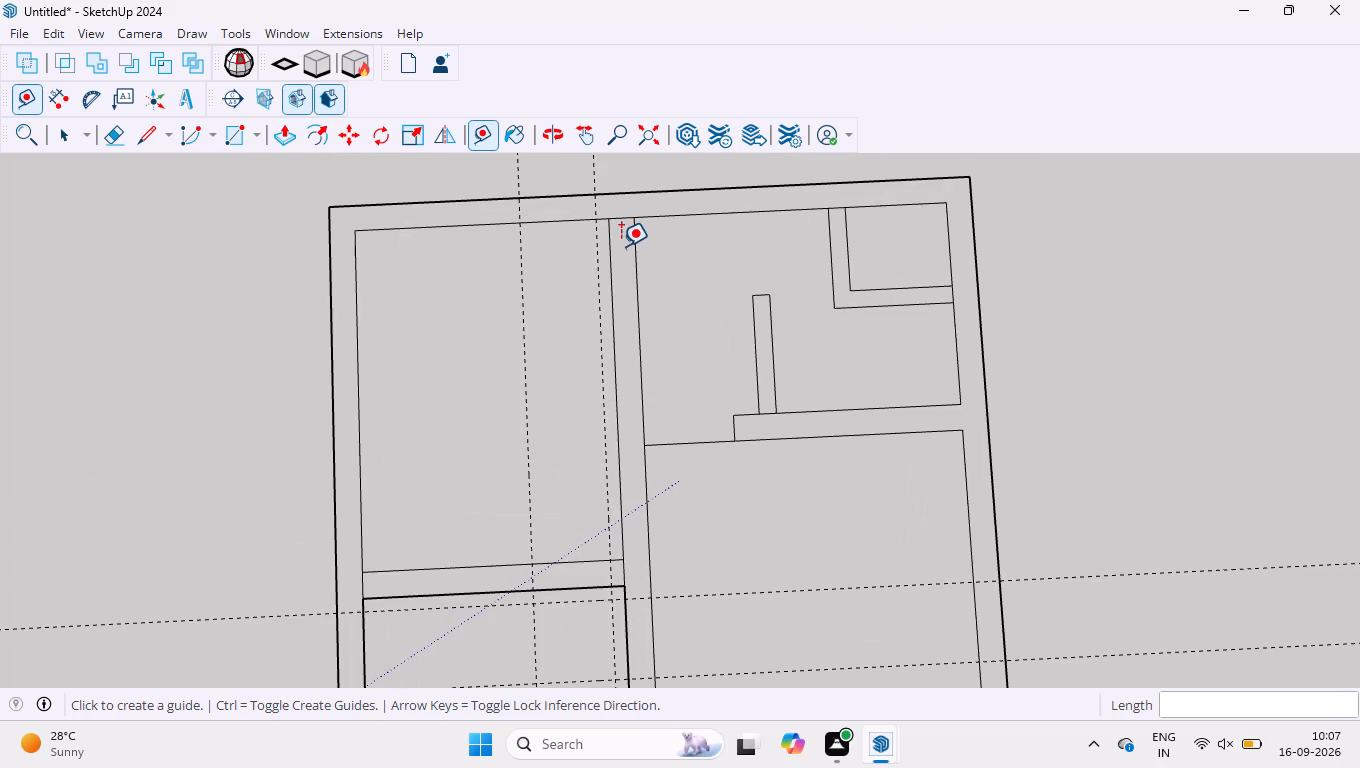
scroll(621, 246, "up", 1)
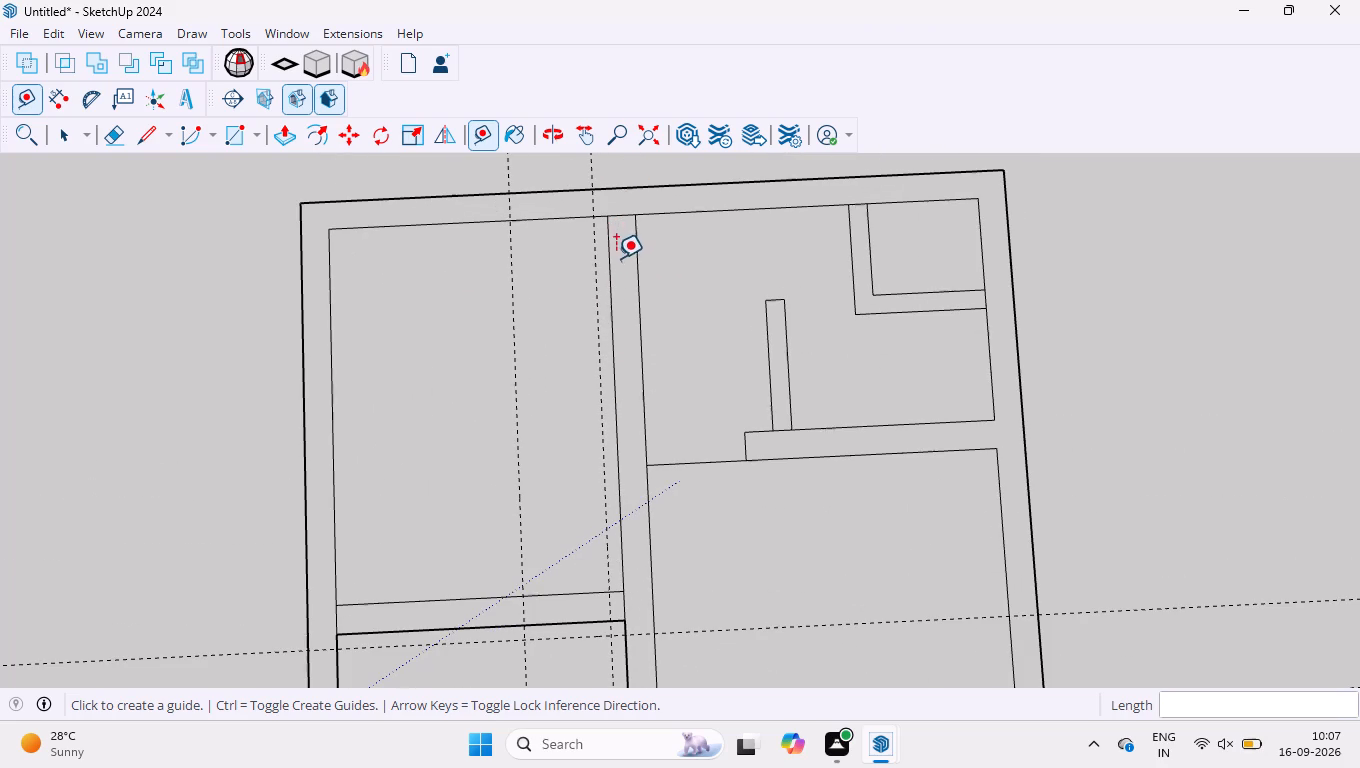
left_click(567, 220)
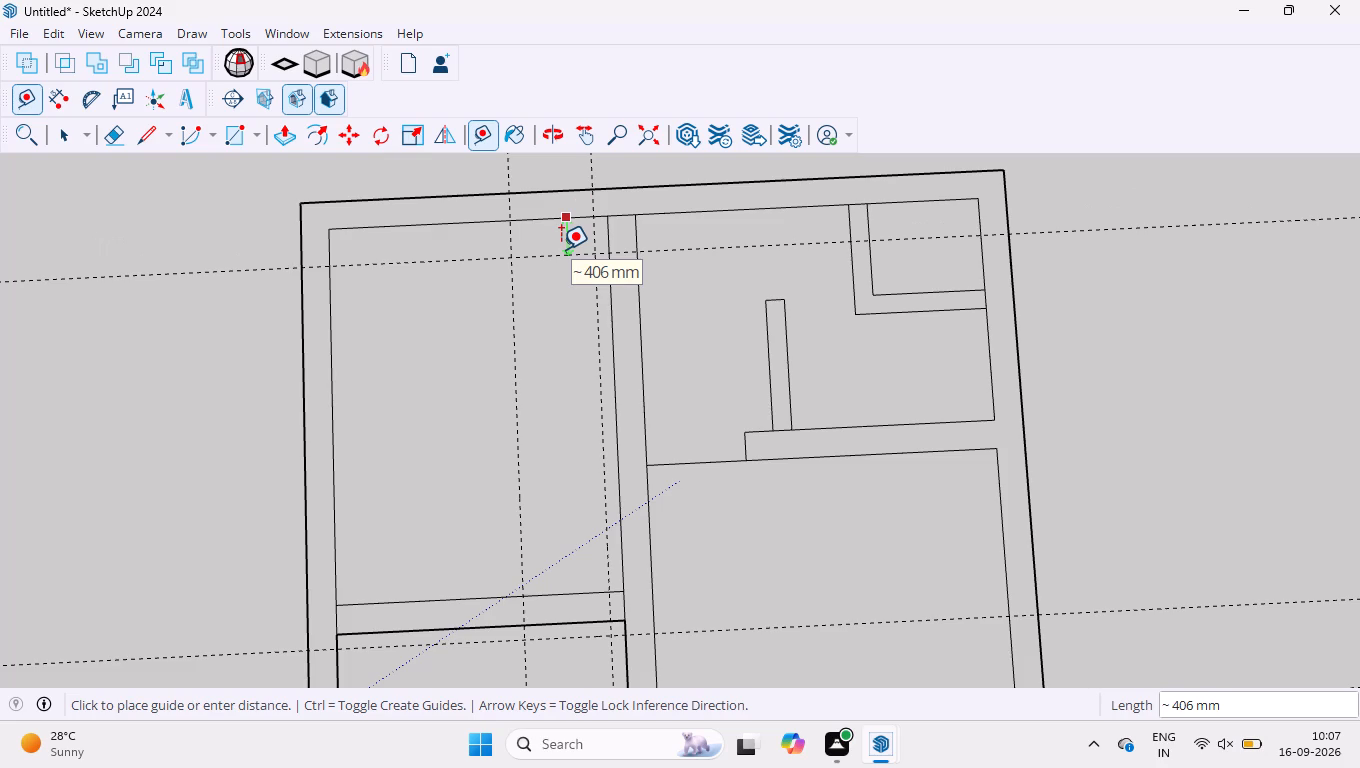
type("150")
key("Return")
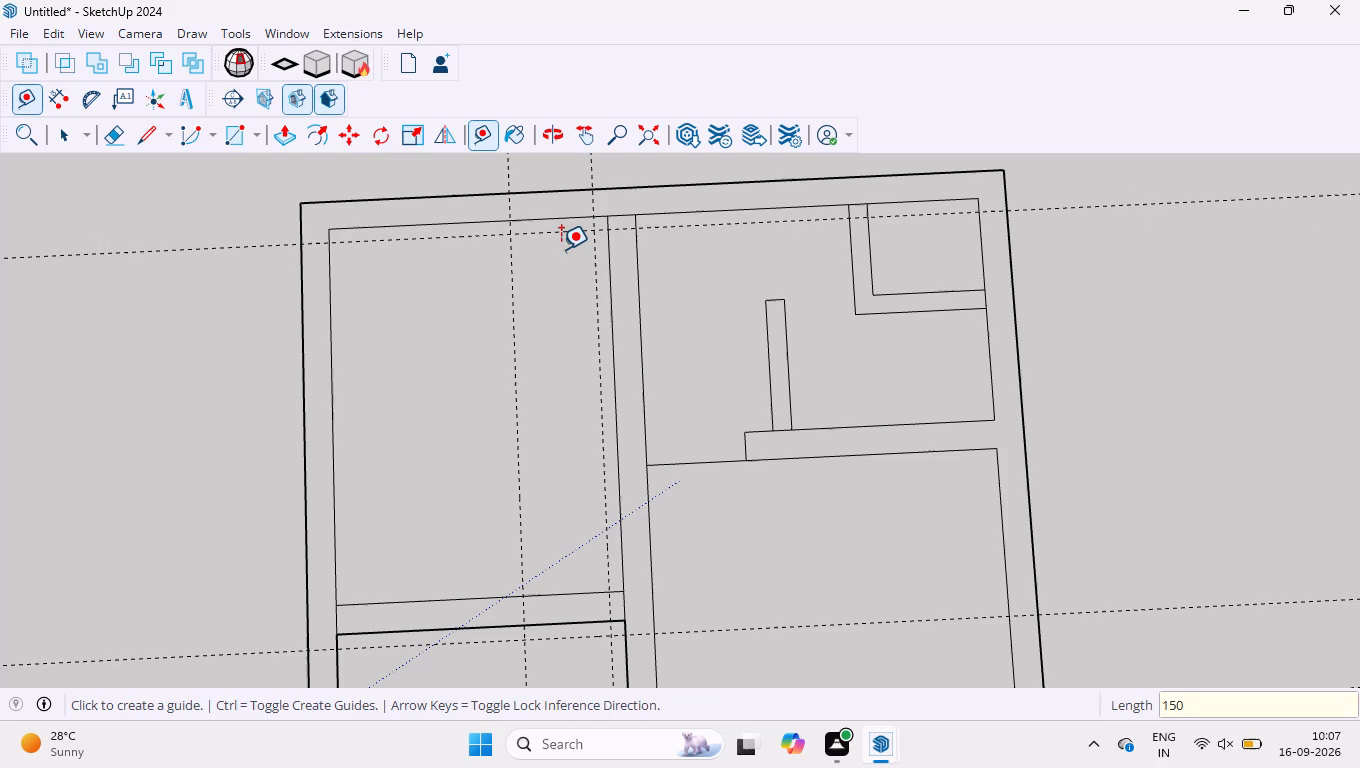
left_click(692, 225)
type("900")
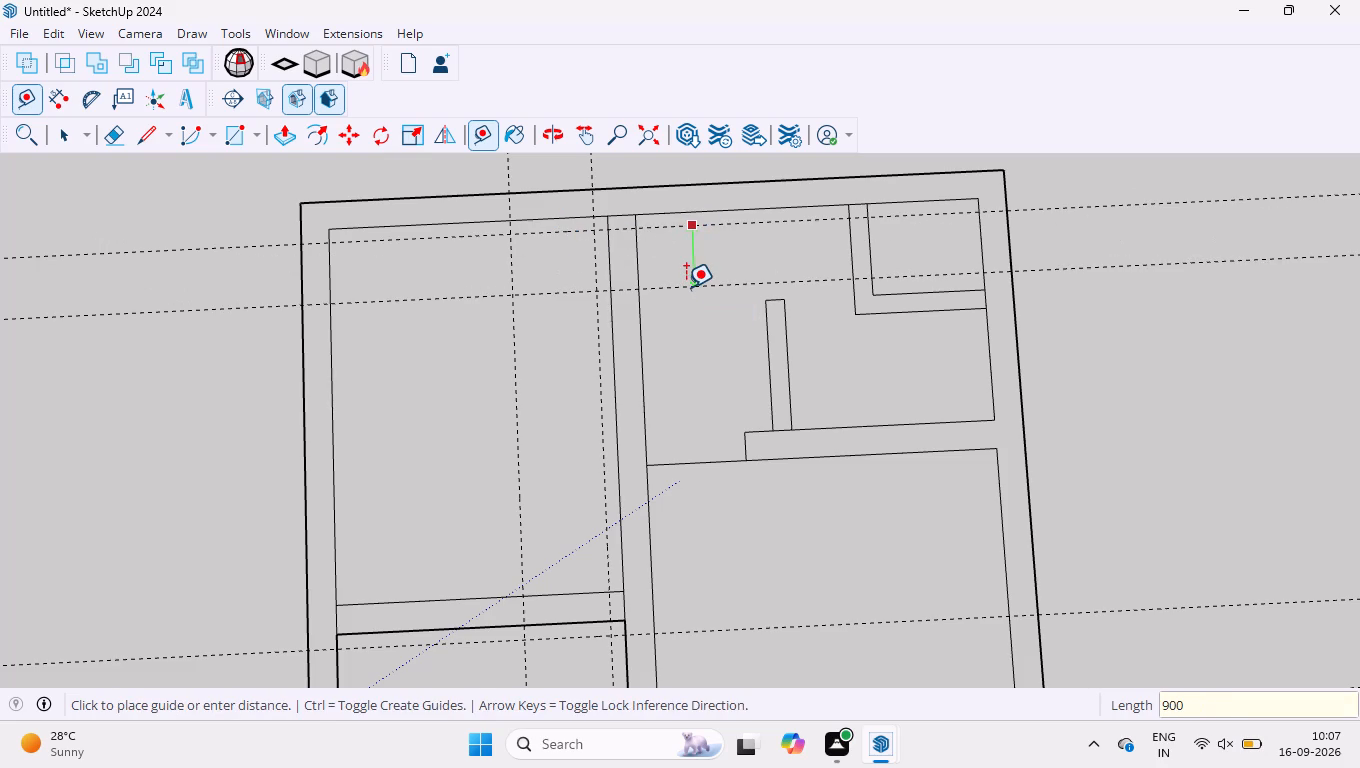
key("Return")
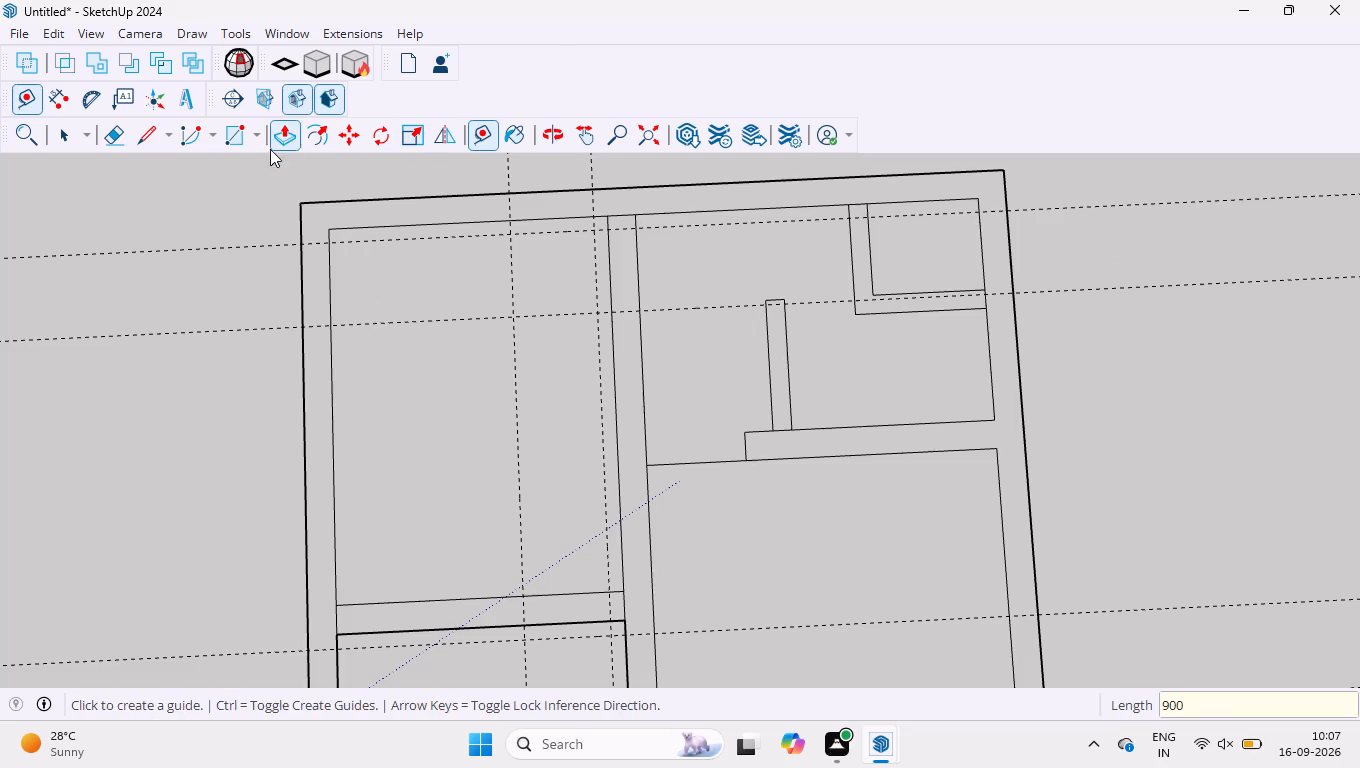
Draw 900 by 300 mm door opening rectangles between the guides in the main vertical wall's upper and lower parts and in the partition.
left_click(235, 139)
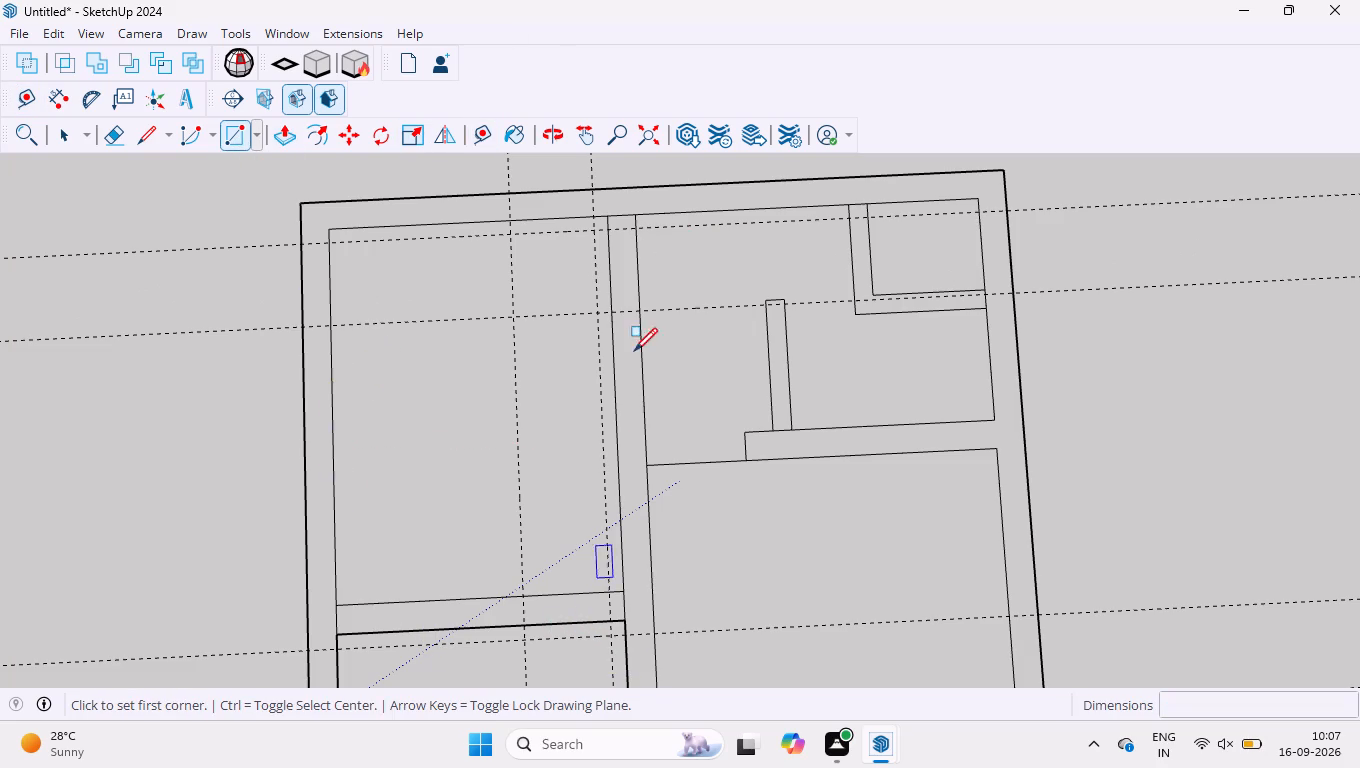
left_click(608, 229)
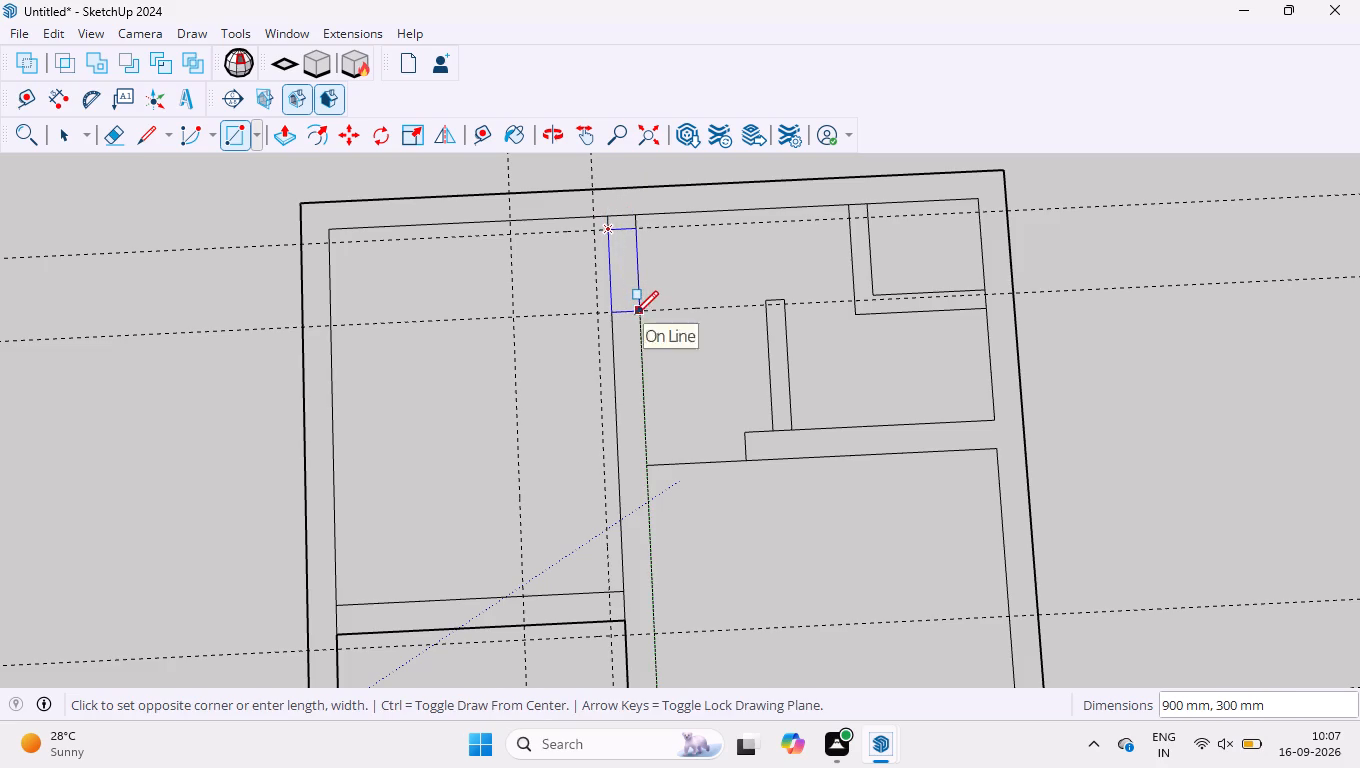
left_click(638, 315)
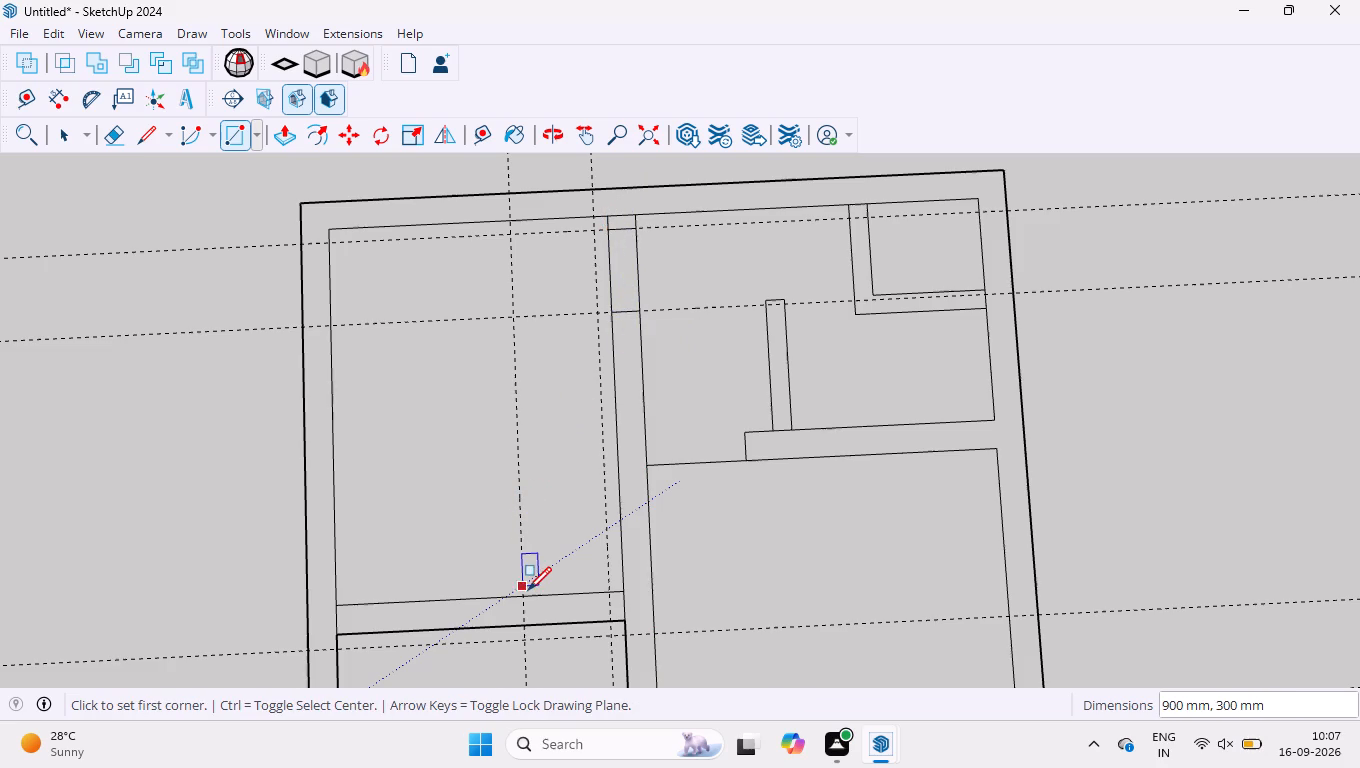
left_click(529, 593)
left_click(612, 624)
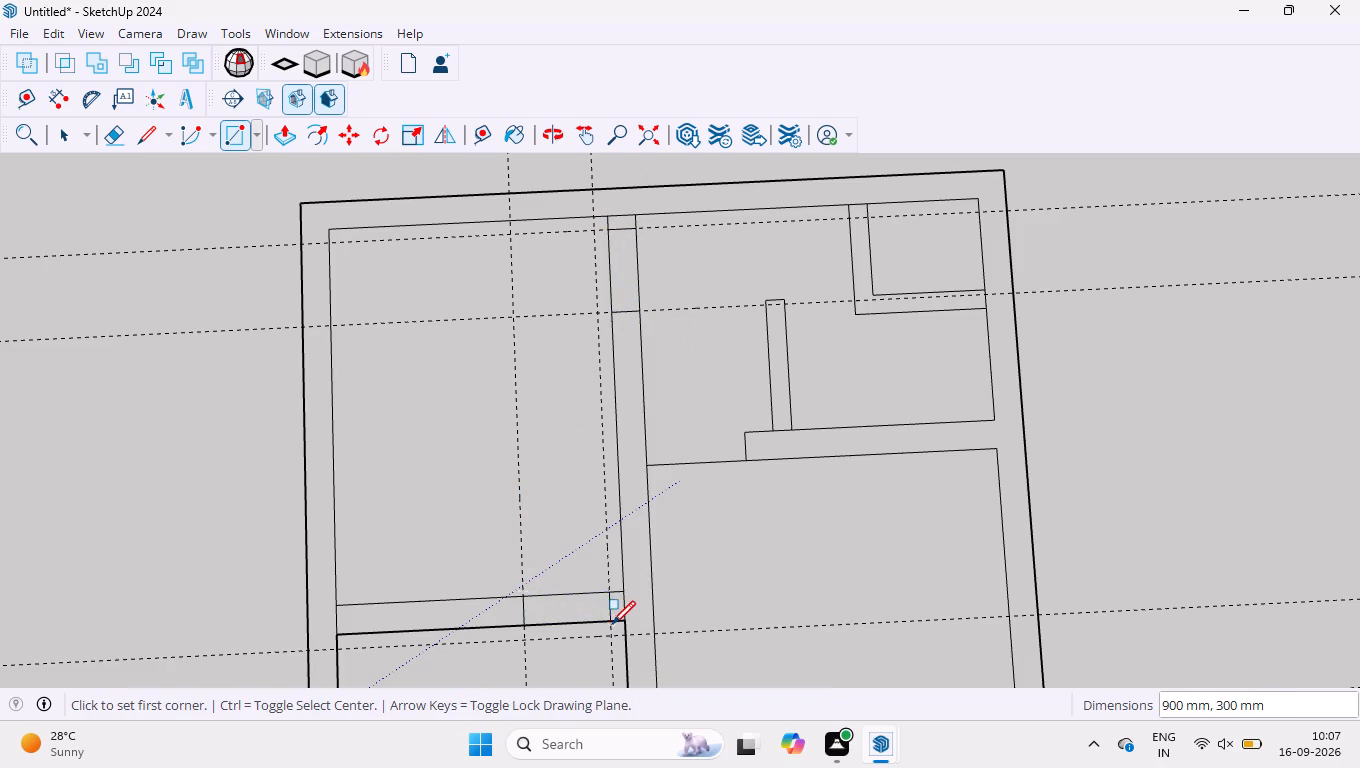
scroll(563, 464, "down", 2)
scroll(652, 423, "down", 3)
scroll(642, 611, "up", 4)
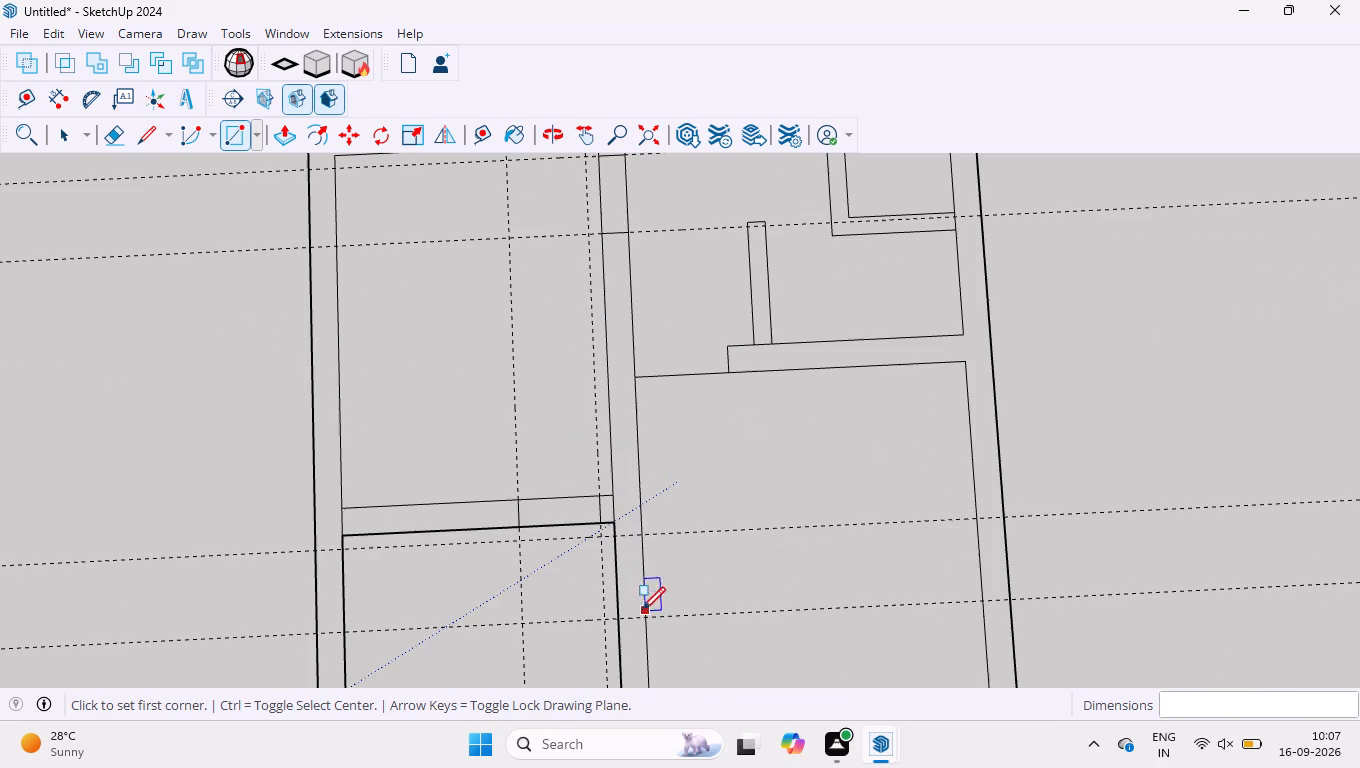
left_click(616, 536)
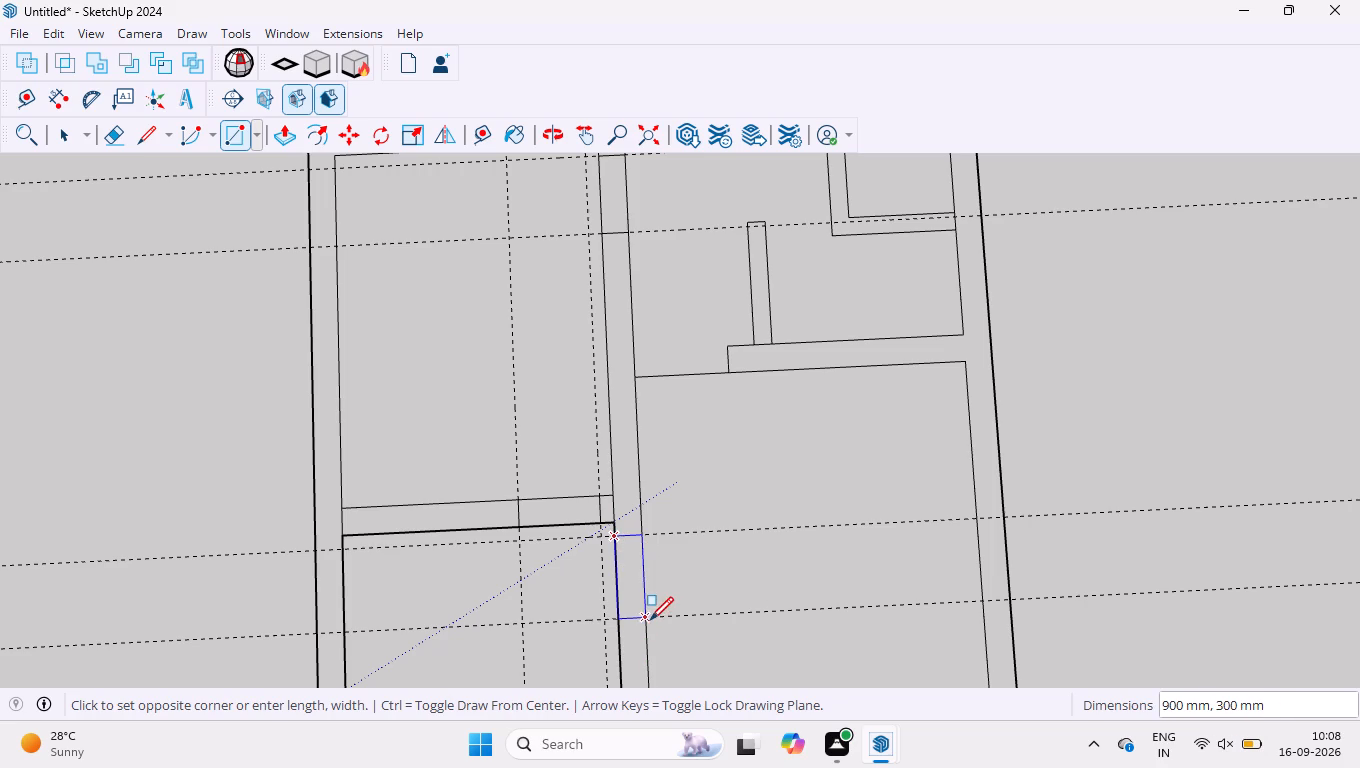
left_click(650, 619)
key("space")
Delete all guides from the model.
scroll(640, 562, "down", 4)
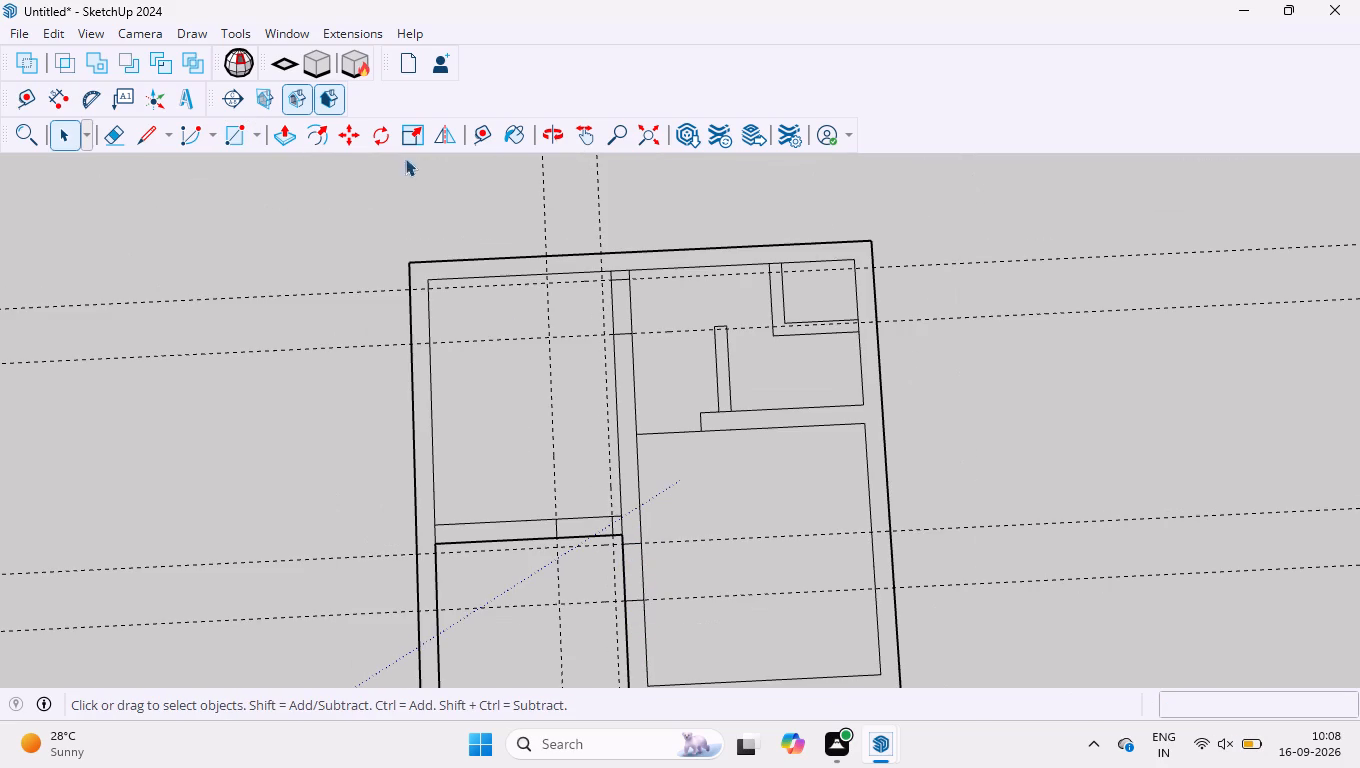
left_click(49, 32)
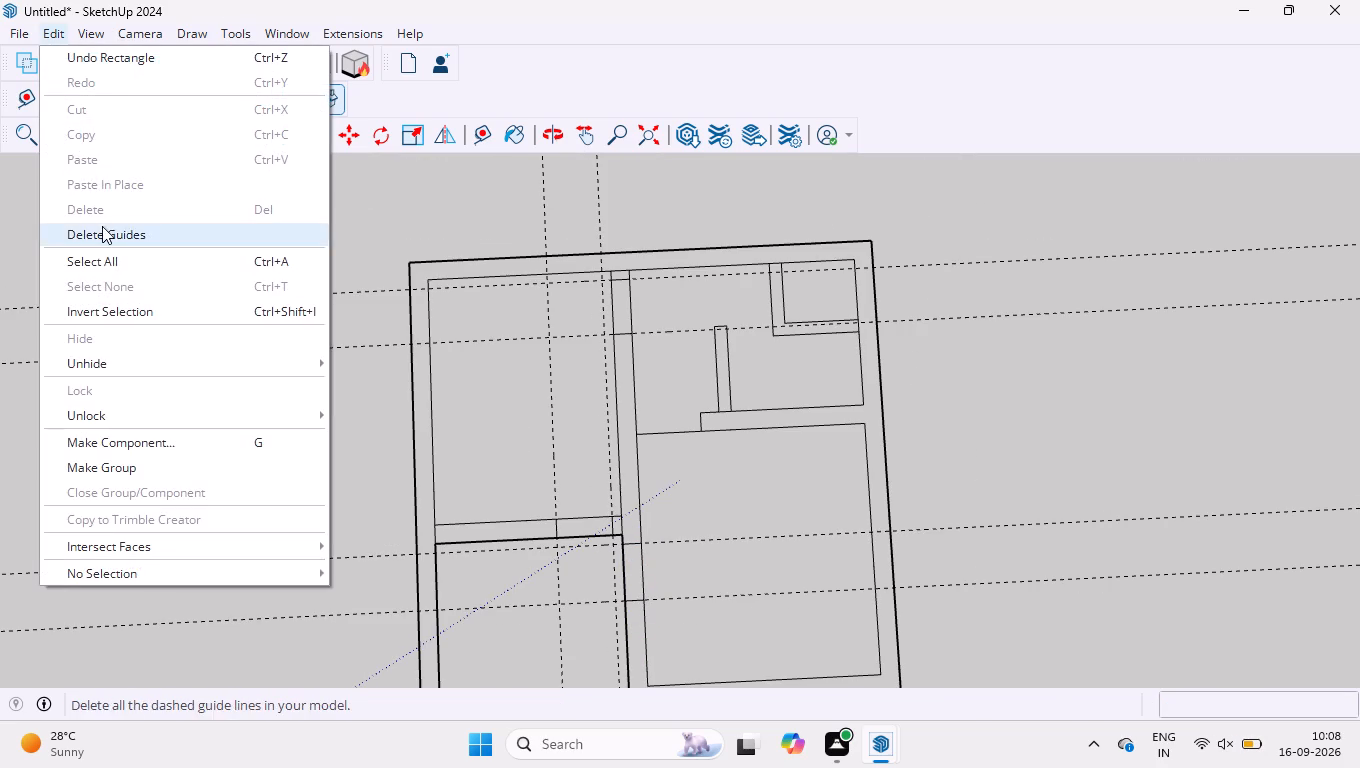
left_click(102, 226)
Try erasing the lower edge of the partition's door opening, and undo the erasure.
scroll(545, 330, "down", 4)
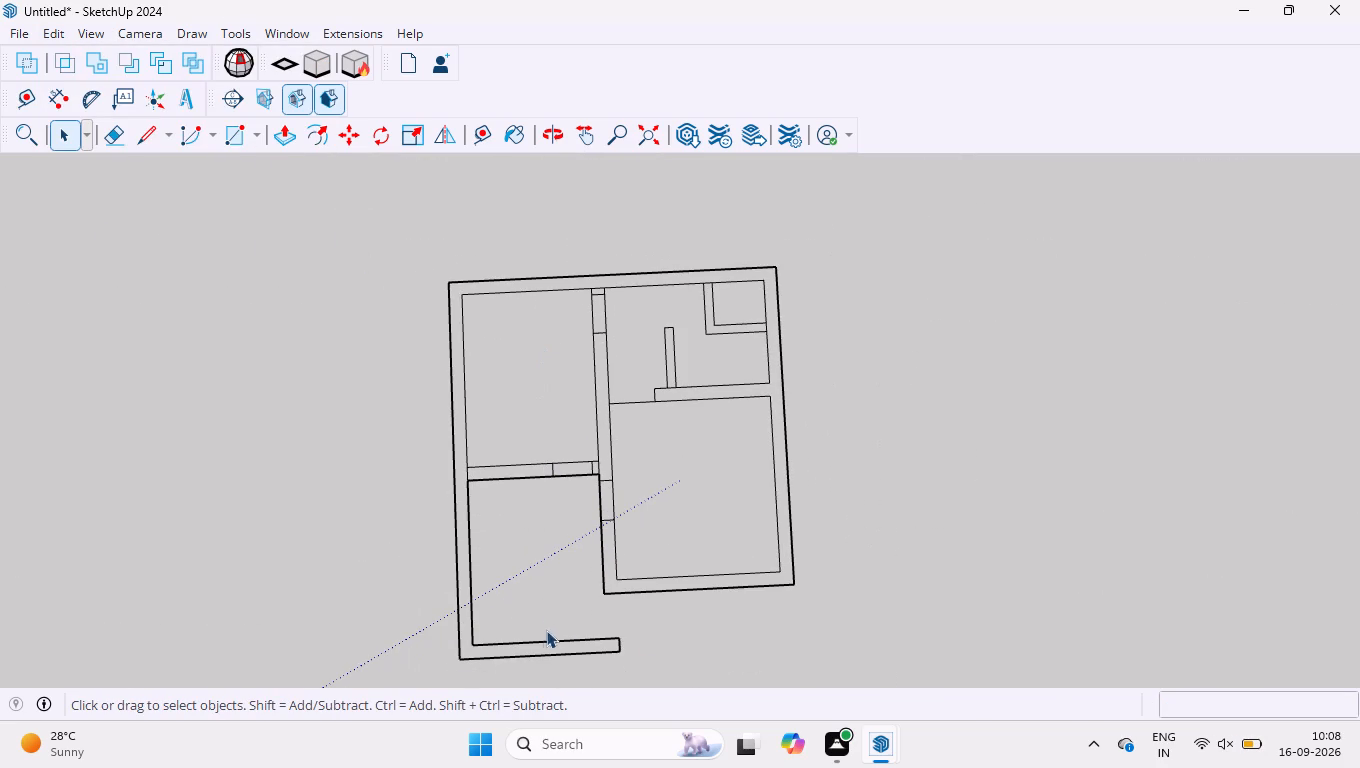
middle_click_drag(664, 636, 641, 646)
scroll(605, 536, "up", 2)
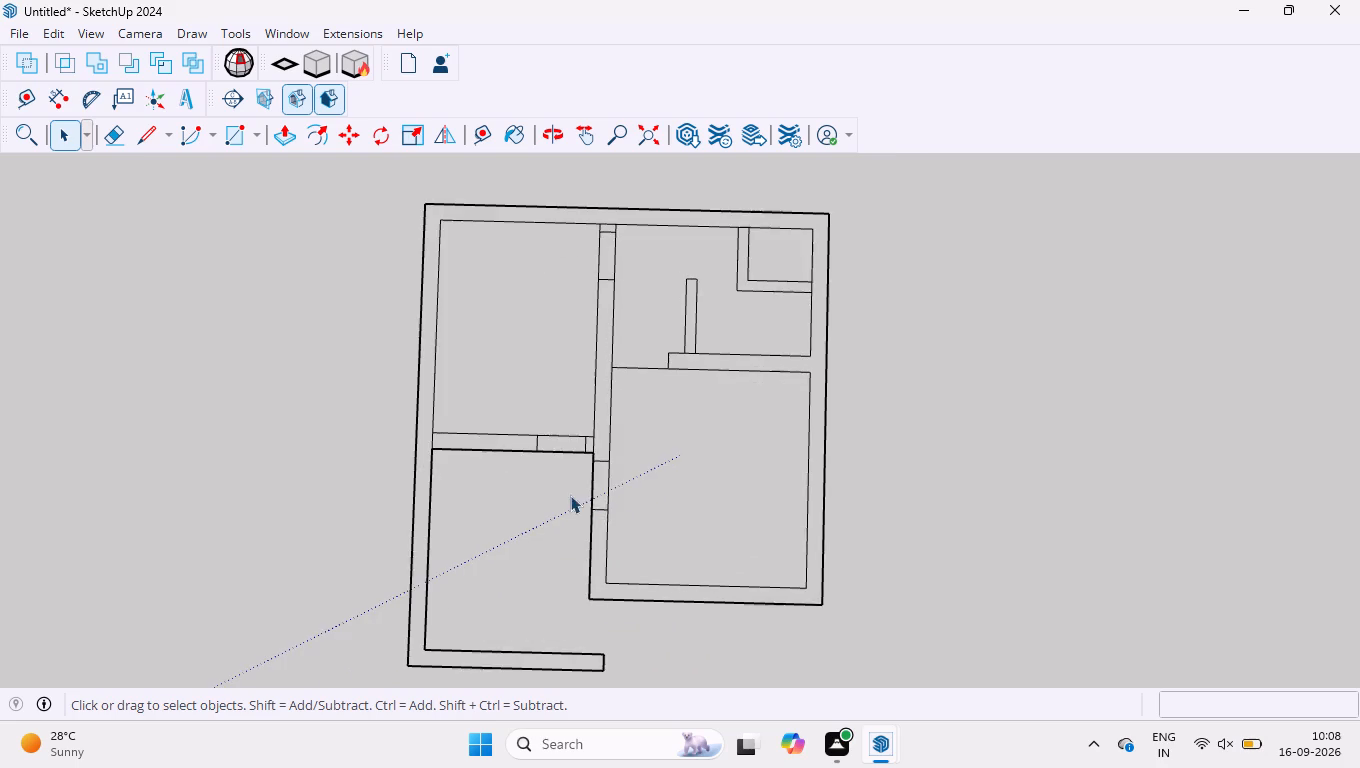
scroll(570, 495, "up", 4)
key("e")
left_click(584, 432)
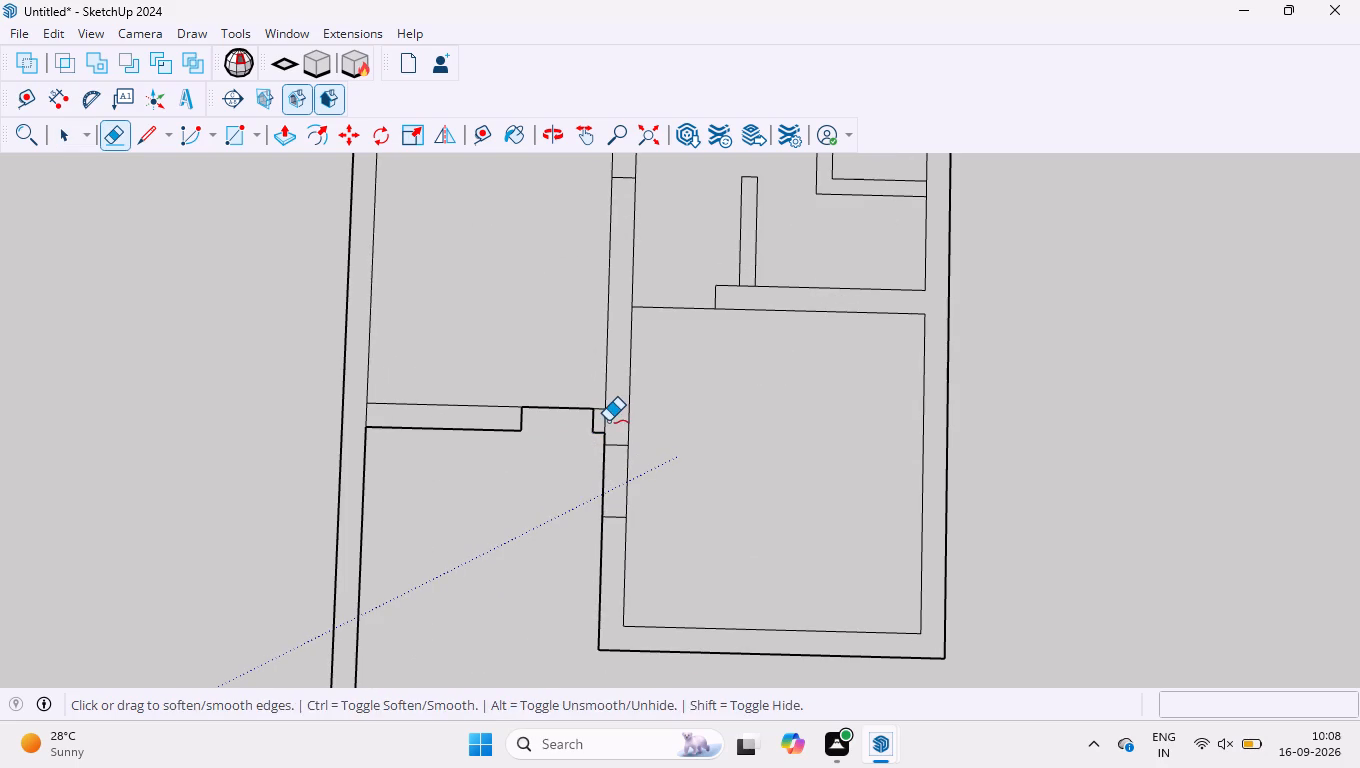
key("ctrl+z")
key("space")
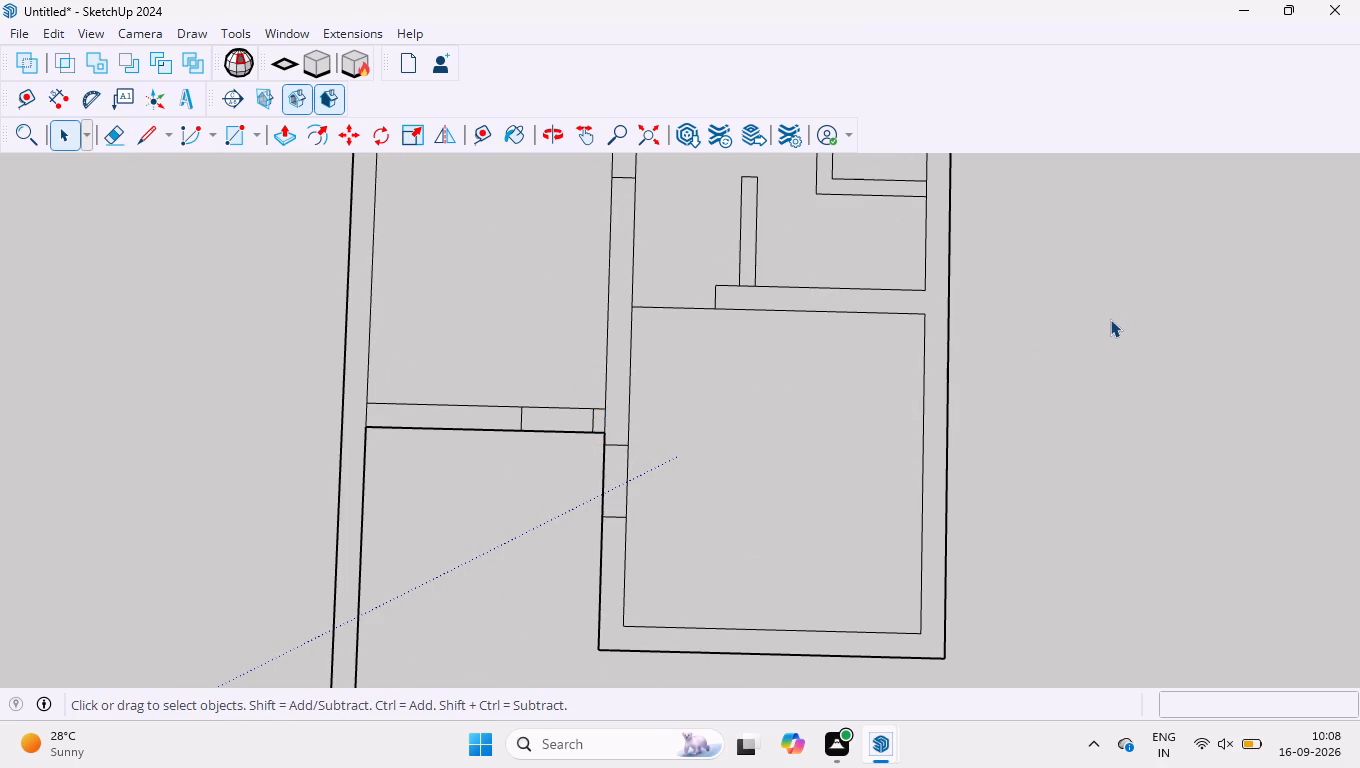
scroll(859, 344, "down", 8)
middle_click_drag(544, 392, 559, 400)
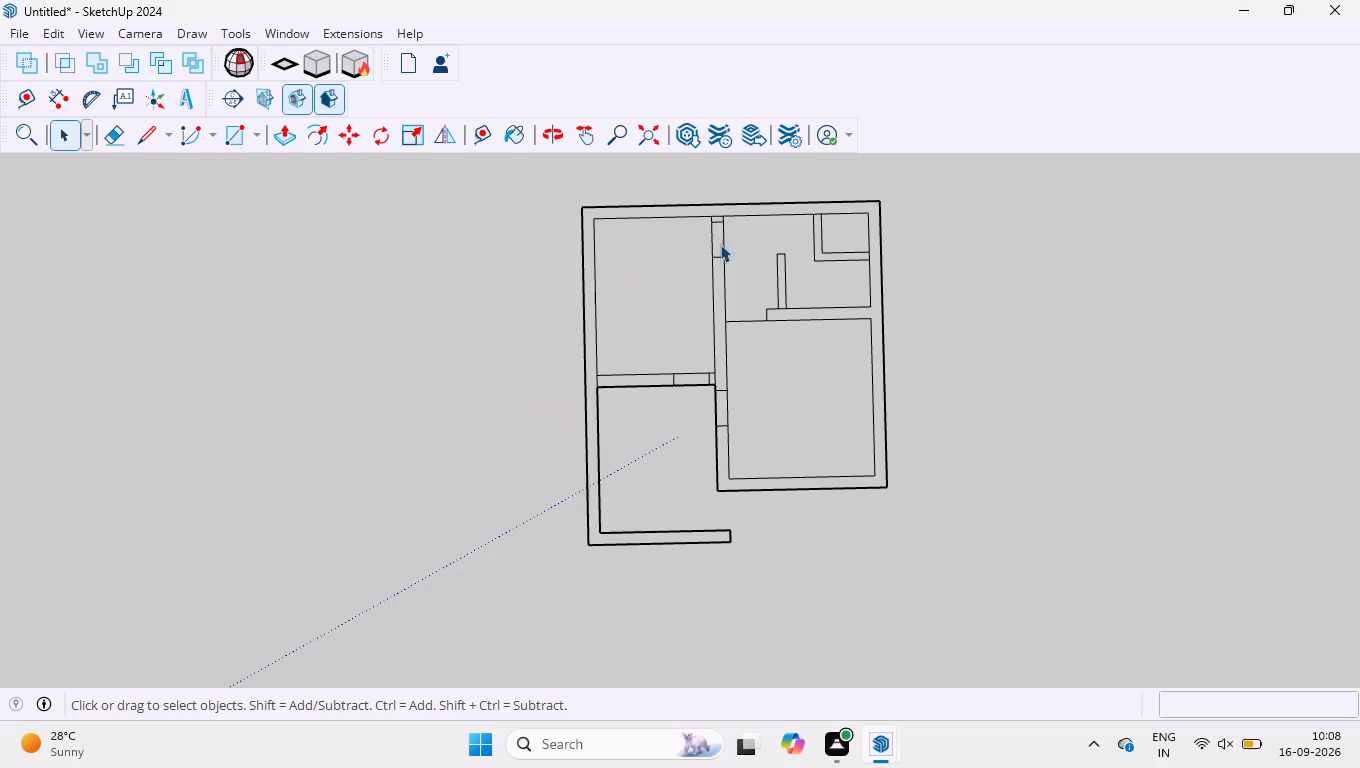
Erase the wall edges across the lower main wall's and the partition's door openings, plus the joint line at the partition stub.
scroll(949, 199, "up", 2)
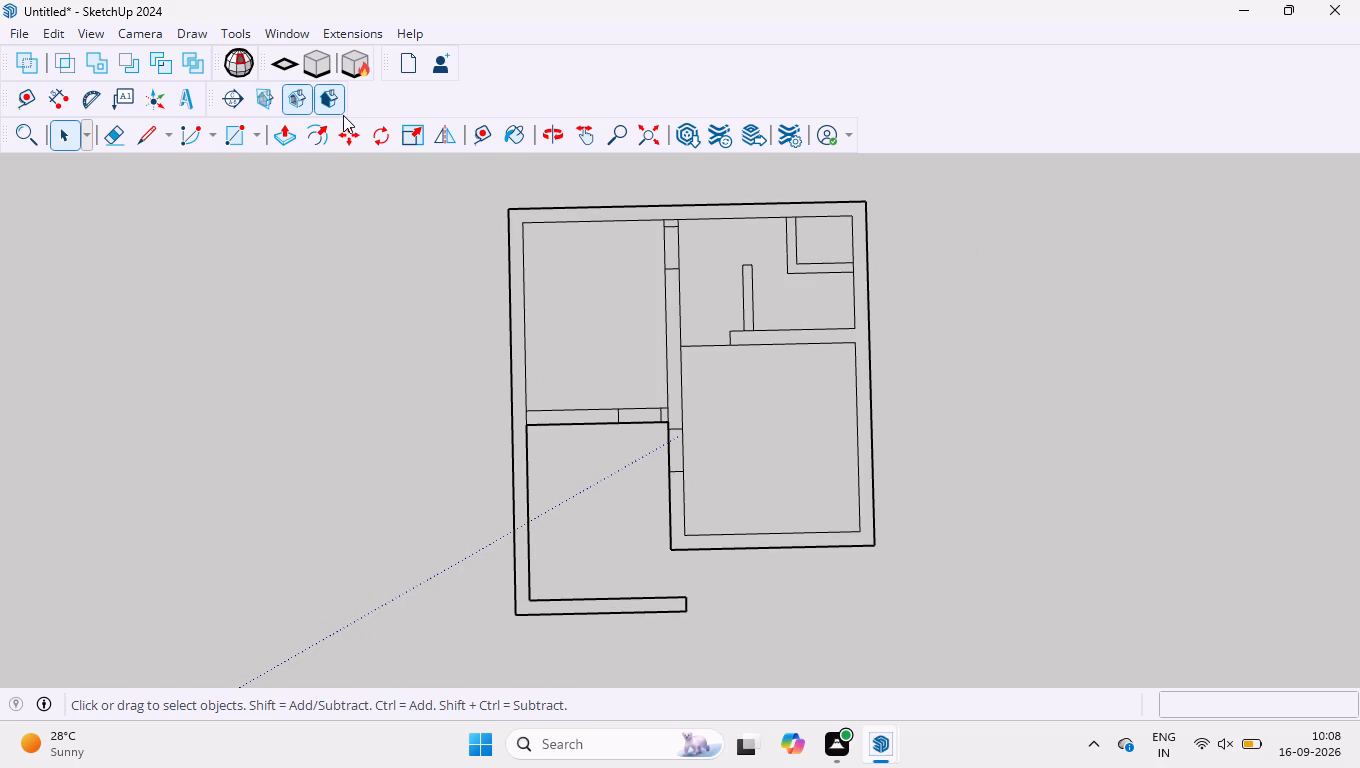
key("e")
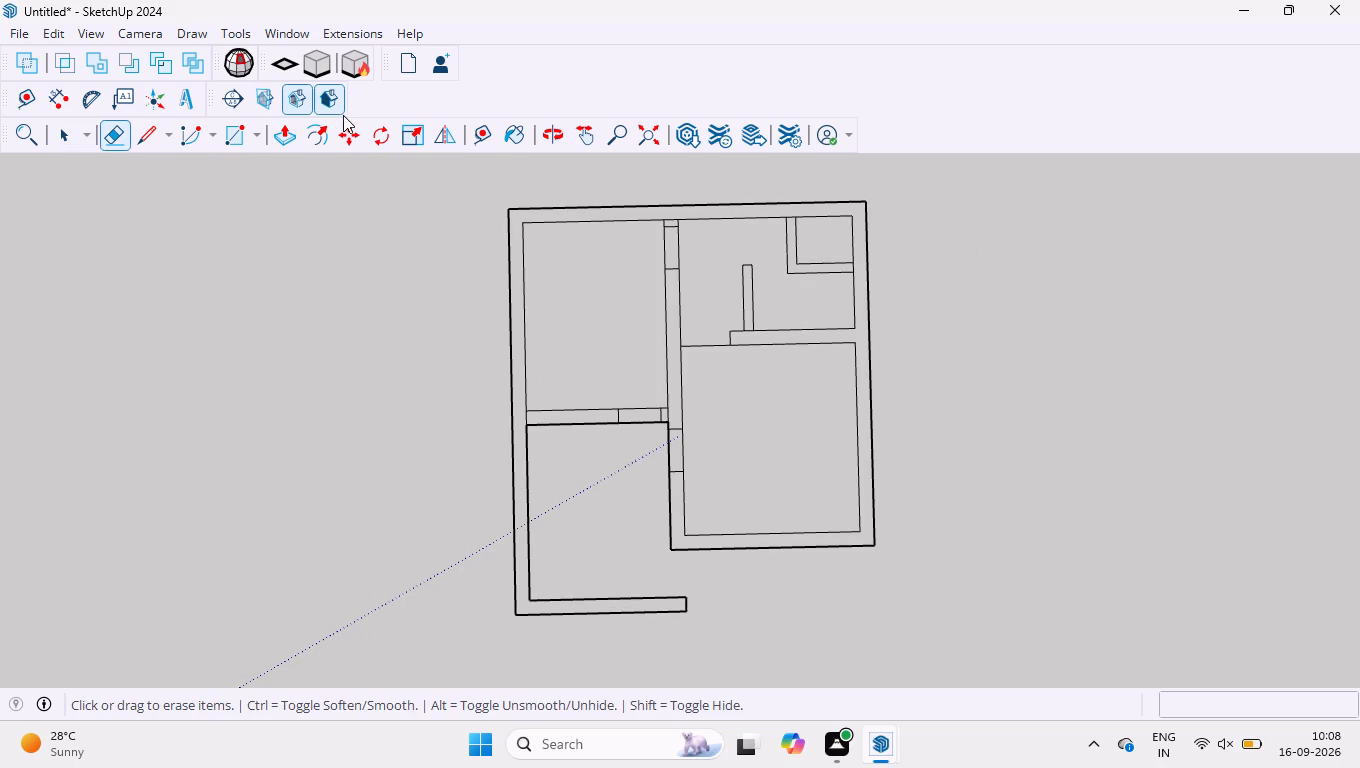
scroll(794, 481, "up", 3)
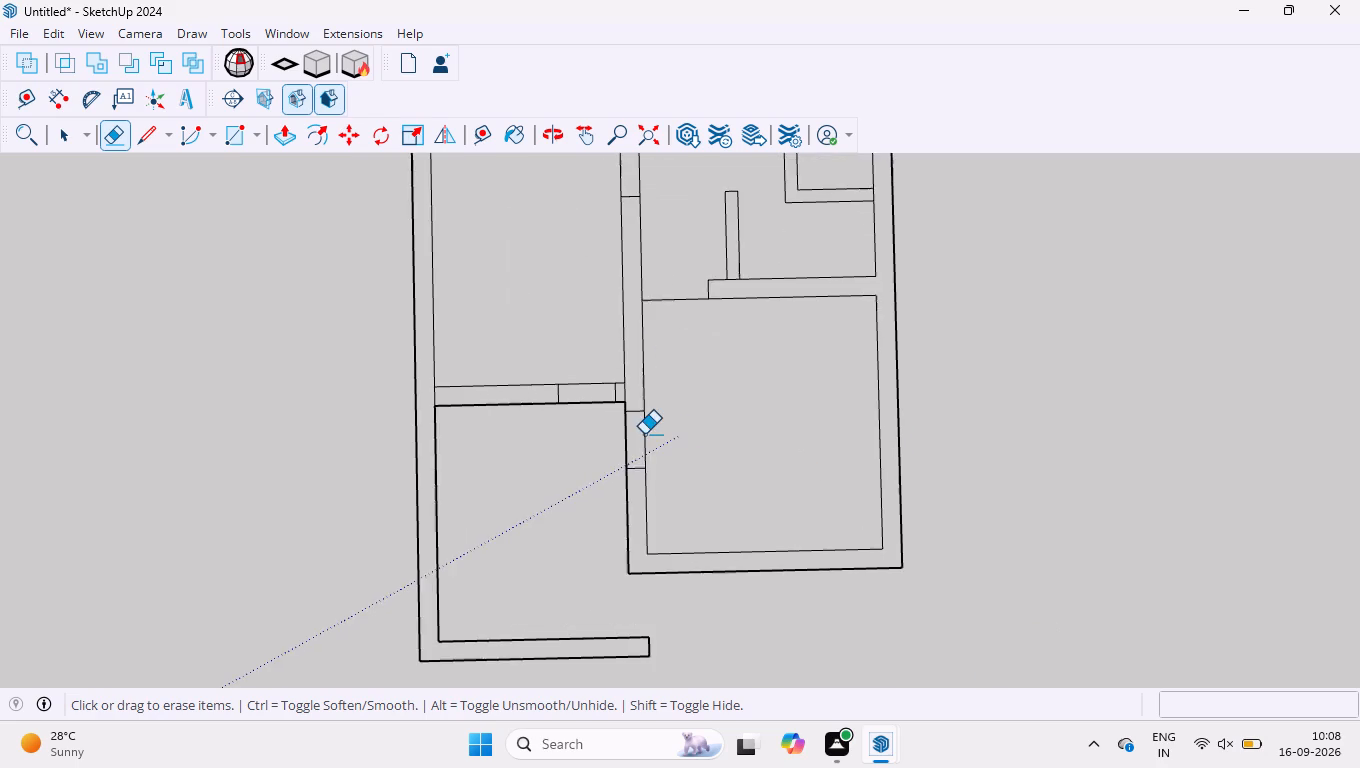
scroll(644, 434, "up", 3)
left_click_drag(679, 425, 579, 426)
left_click_drag(574, 314, 575, 433)
scroll(623, 374, "up", 4)
left_click_drag(623, 374, 622, 374)
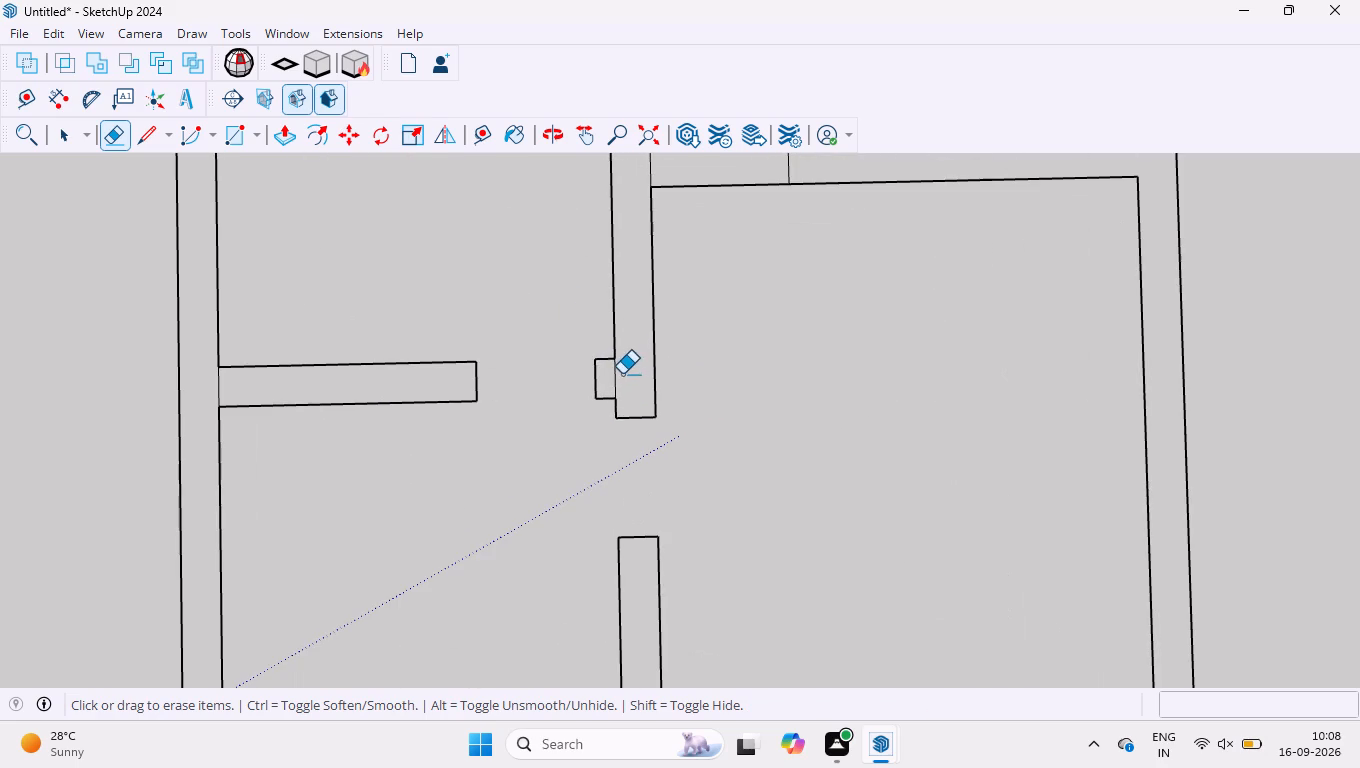
left_click_drag(622, 374, 603, 372)
scroll(513, 462, "down", 4)
scroll(685, 461, "down", 5)
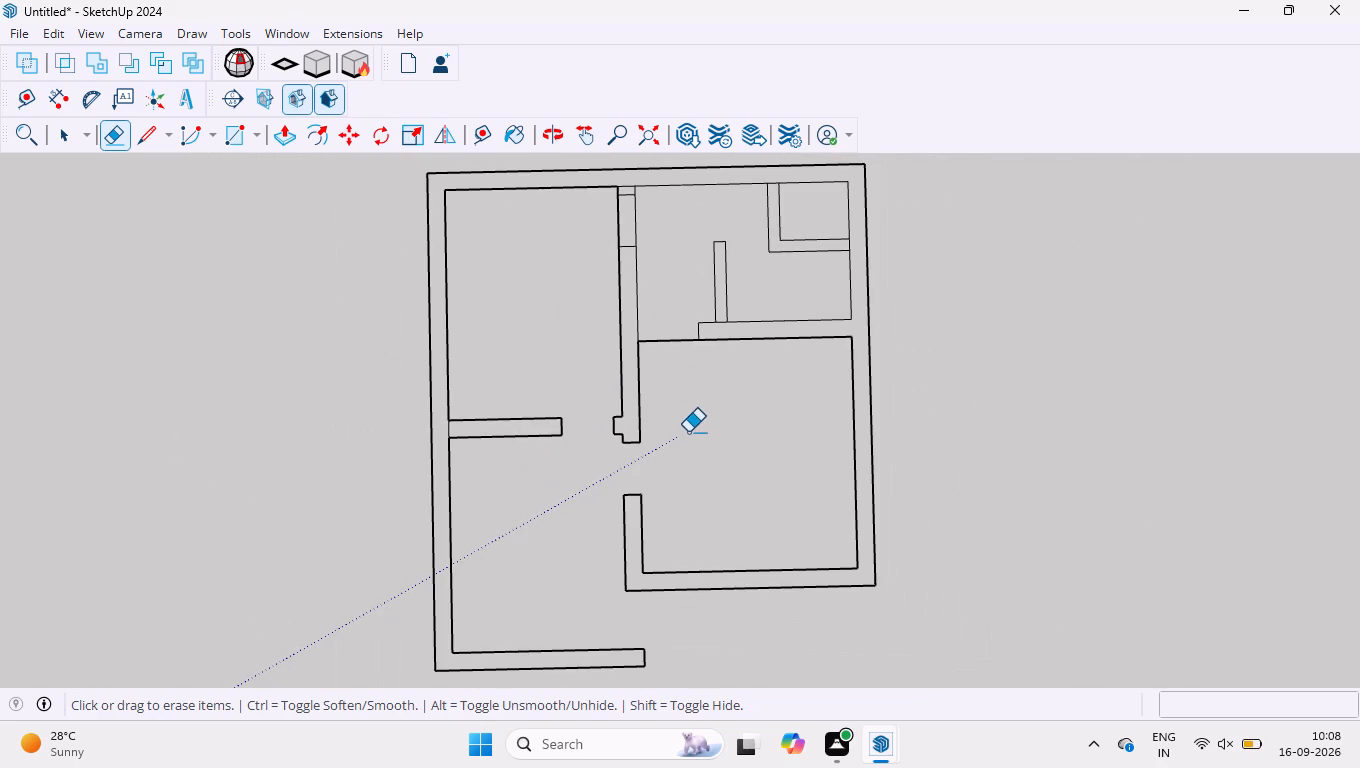
Erase both wall edges across the upper door opening in the main vertical wall and the stub's joint line with the outer wall.
scroll(639, 186, "up", 10)
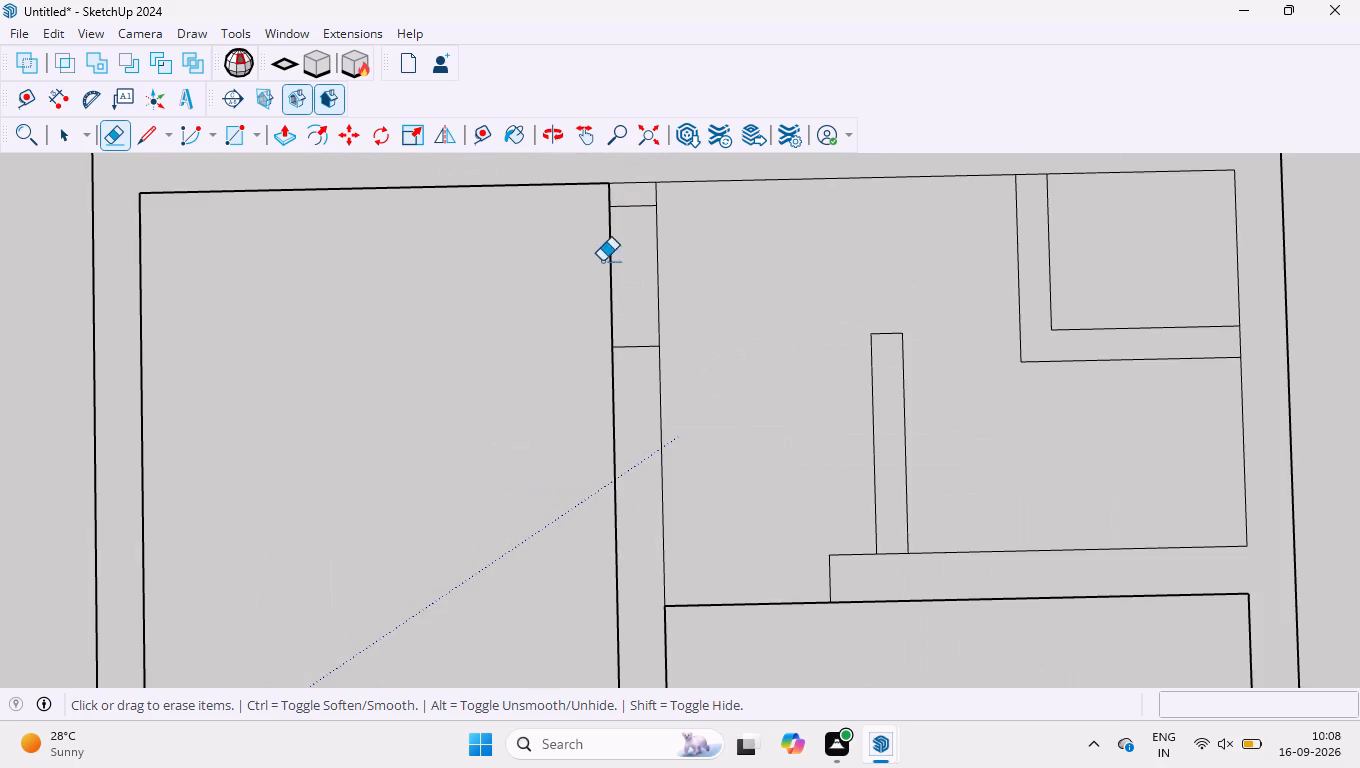
left_click_drag(595, 262, 687, 282)
left_click_drag(644, 162, 640, 185)
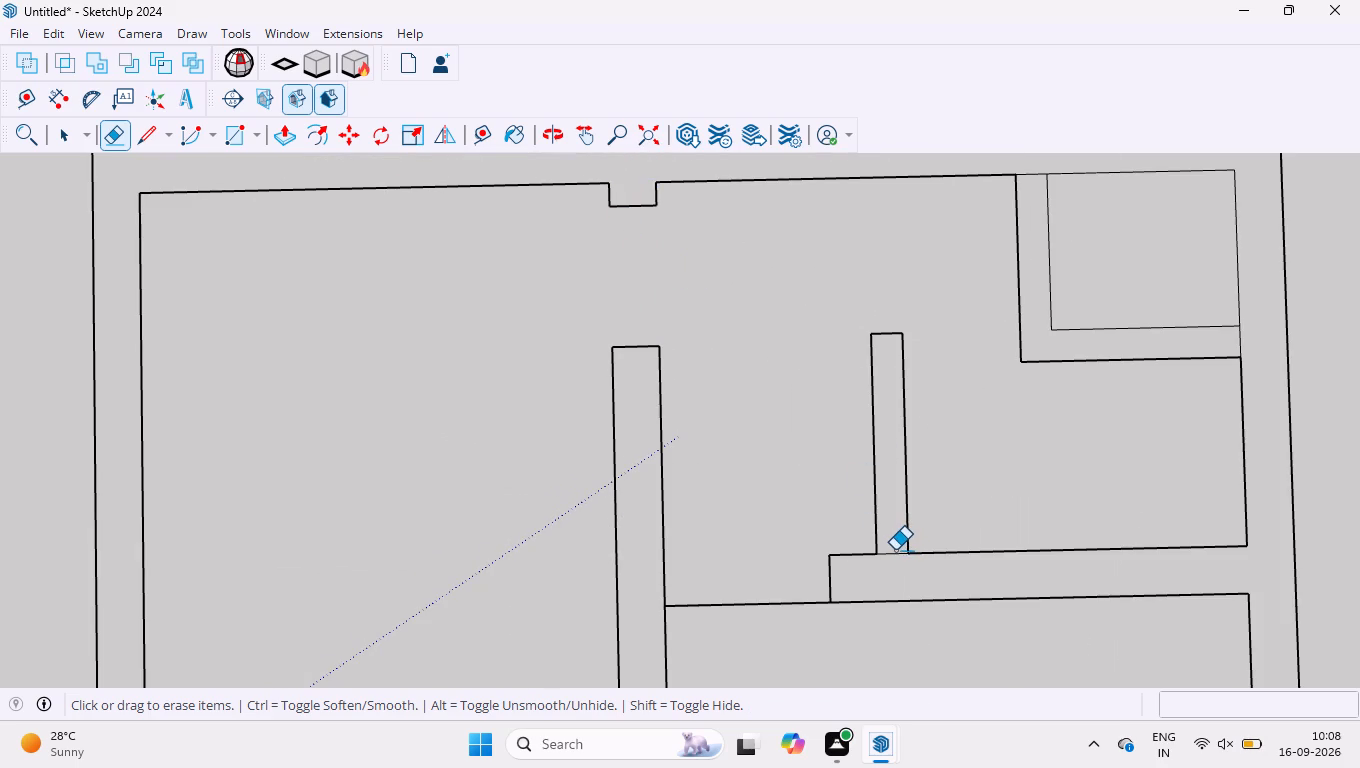
Erase the joint line at the short vertical wall's foot and the stray line crossing the passage to the main wall.
left_click_drag(895, 550, 893, 573)
scroll(795, 440, "down", 7)
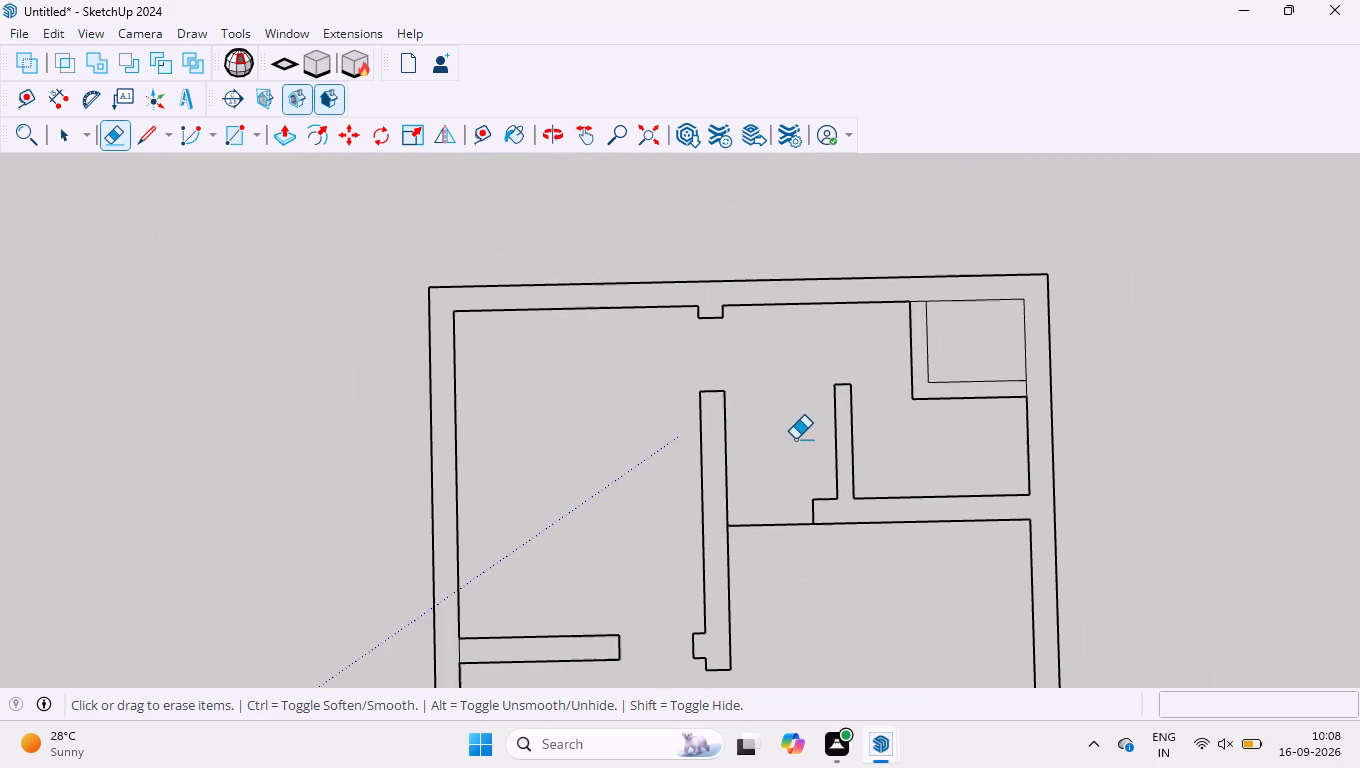
left_click_drag(795, 439, 766, 573)
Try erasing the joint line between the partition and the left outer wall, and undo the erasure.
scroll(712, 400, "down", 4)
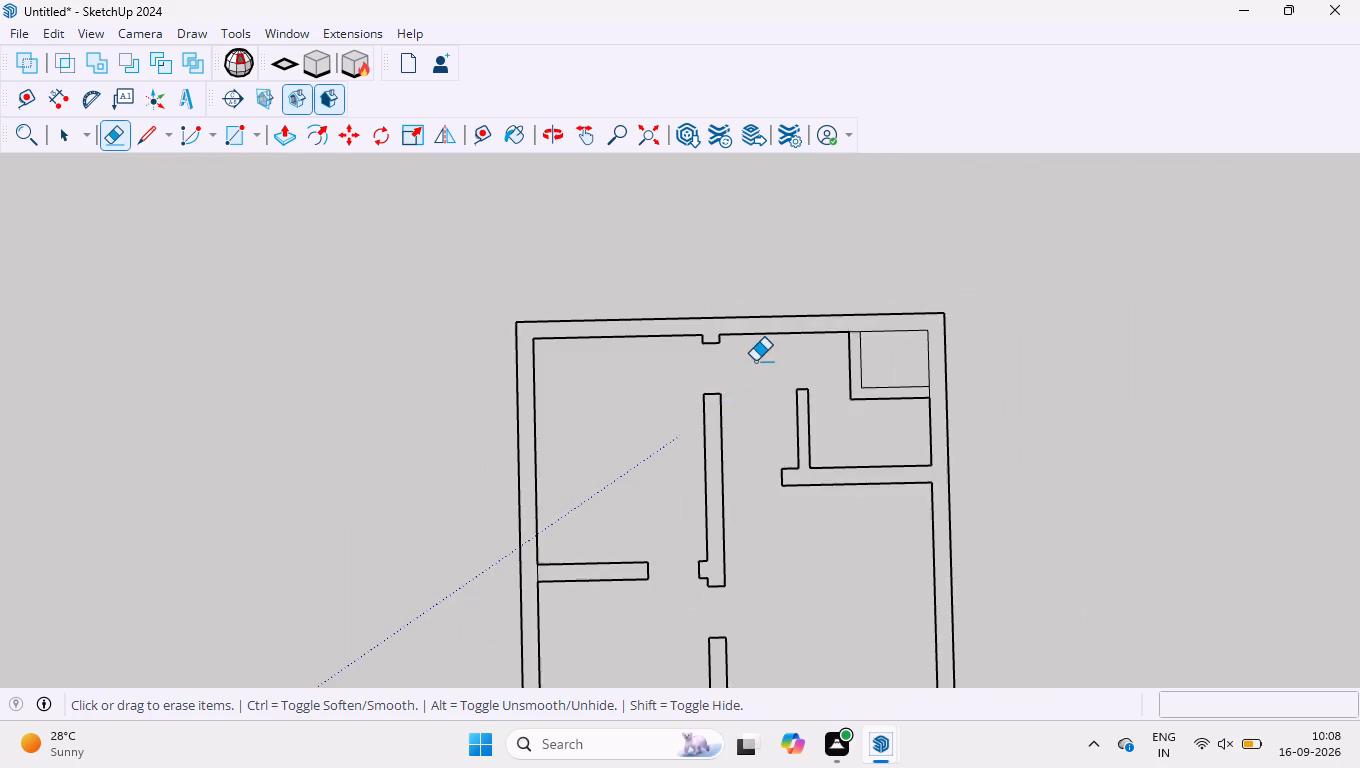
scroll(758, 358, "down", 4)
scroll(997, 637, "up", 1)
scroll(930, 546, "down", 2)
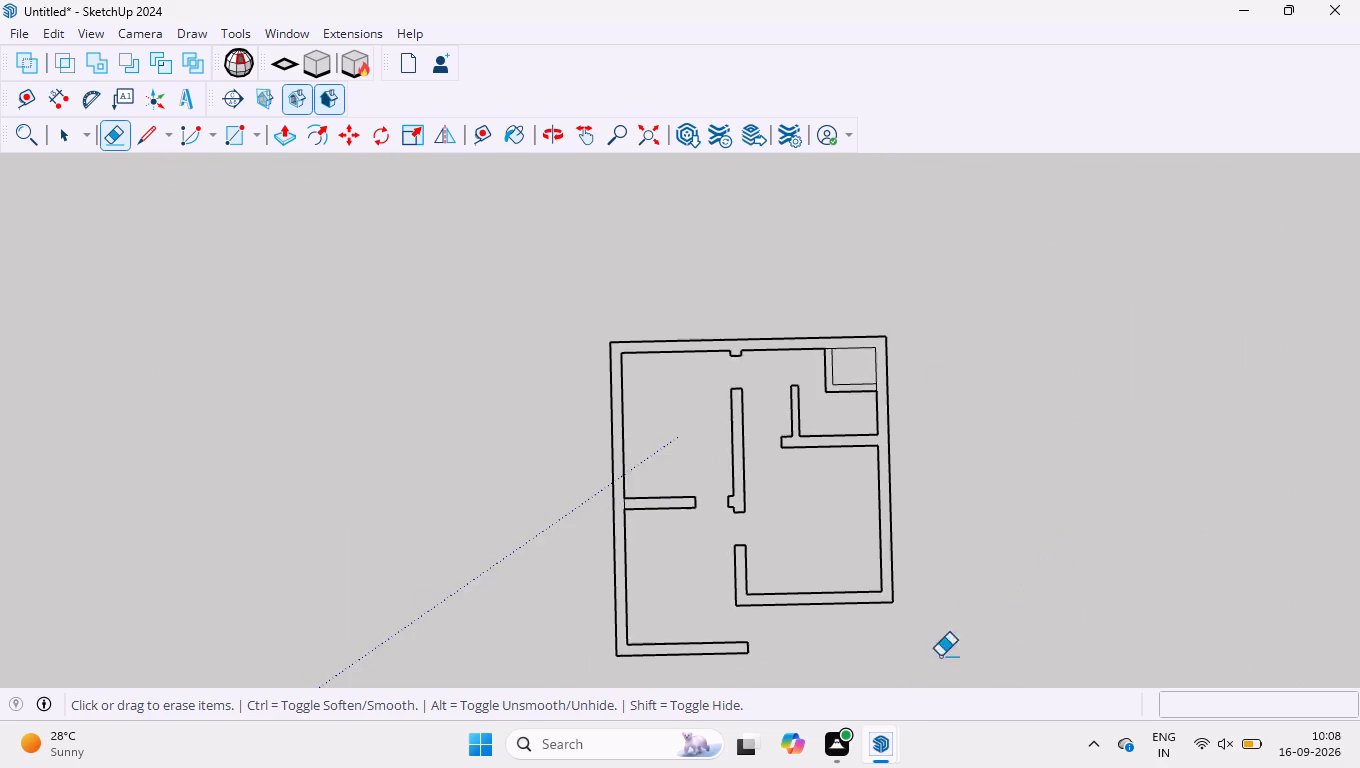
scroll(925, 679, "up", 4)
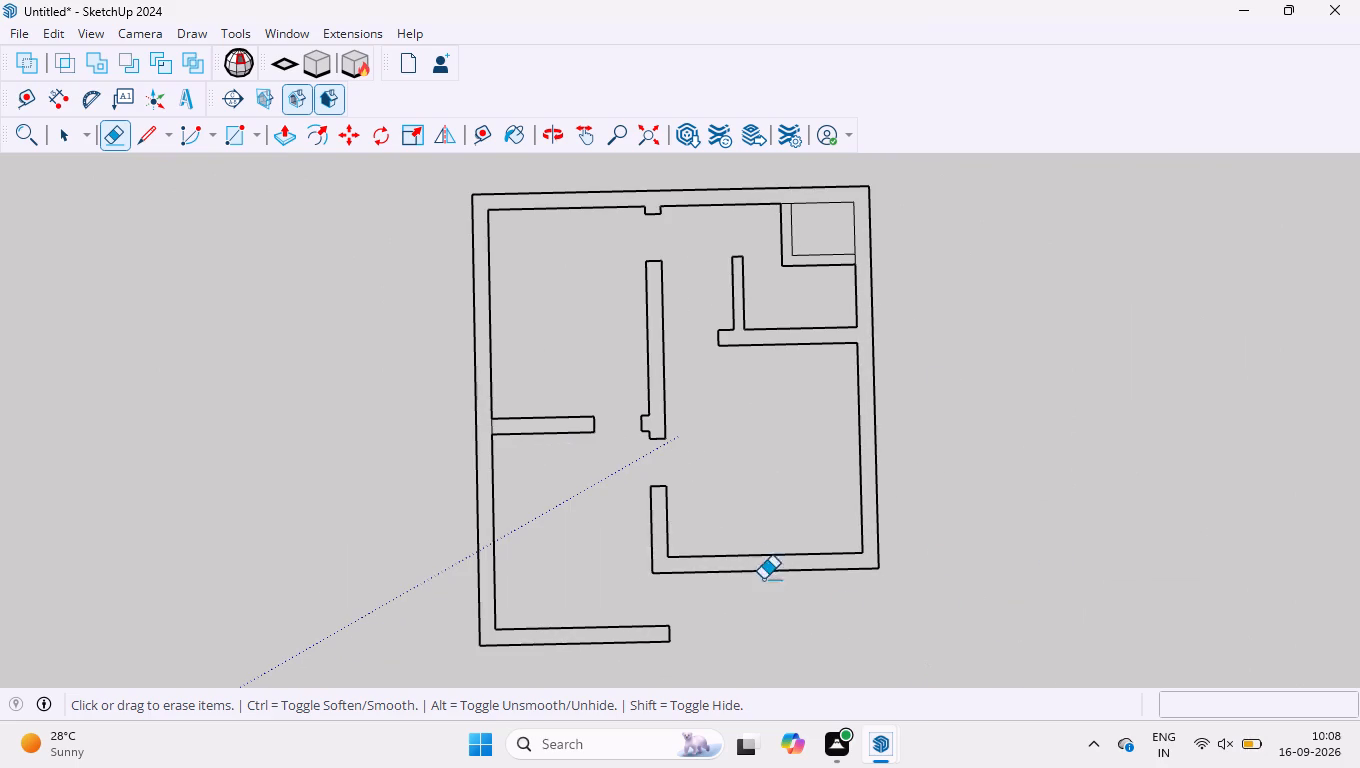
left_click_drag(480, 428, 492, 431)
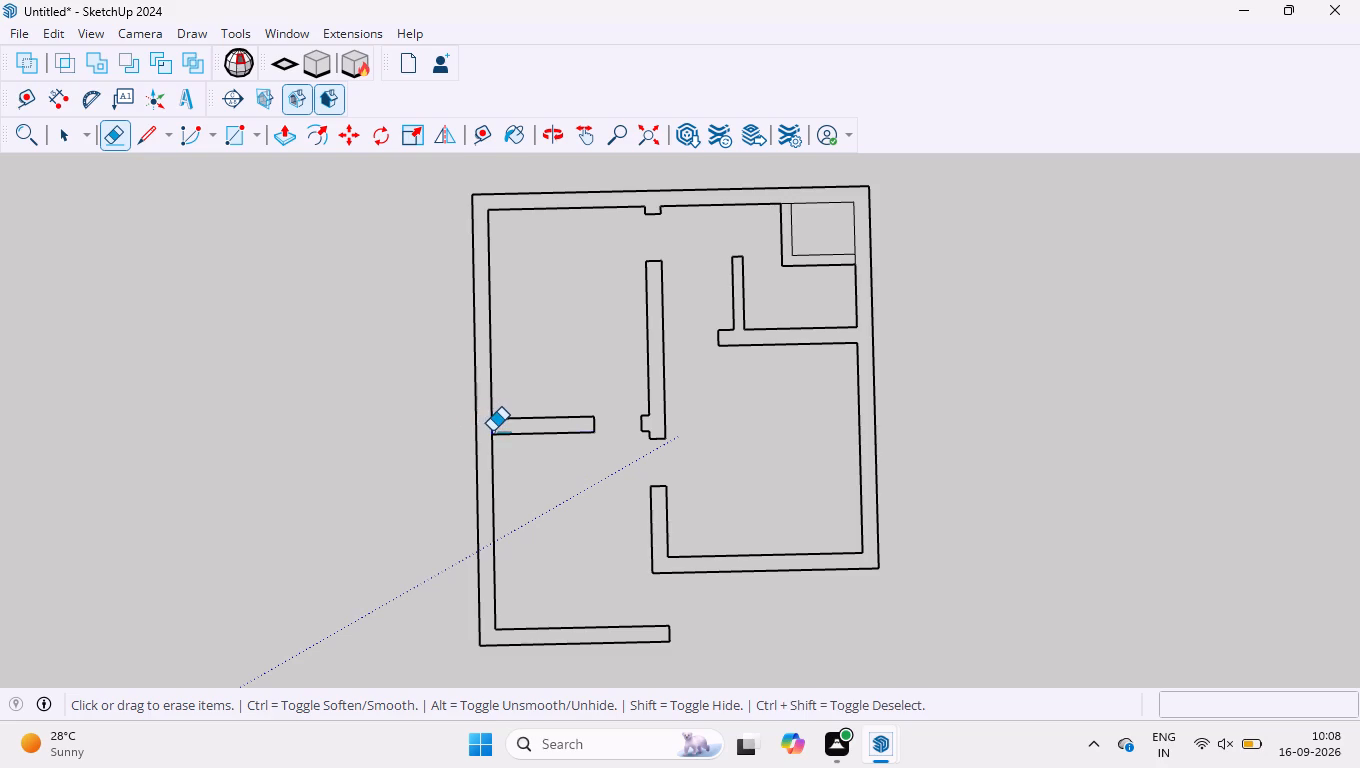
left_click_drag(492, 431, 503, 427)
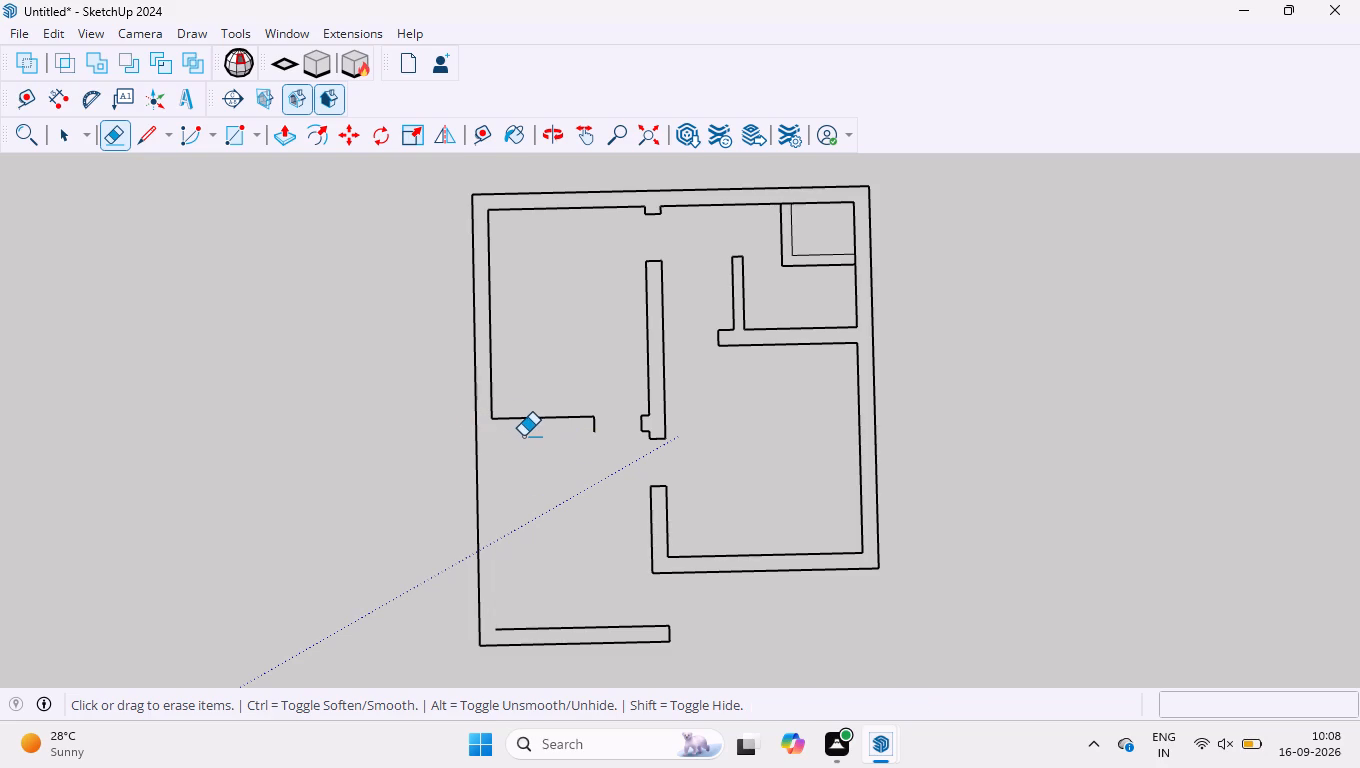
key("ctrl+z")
Erase the joint line where the partition meets the left outer wall.
scroll(522, 434, "up", 2)
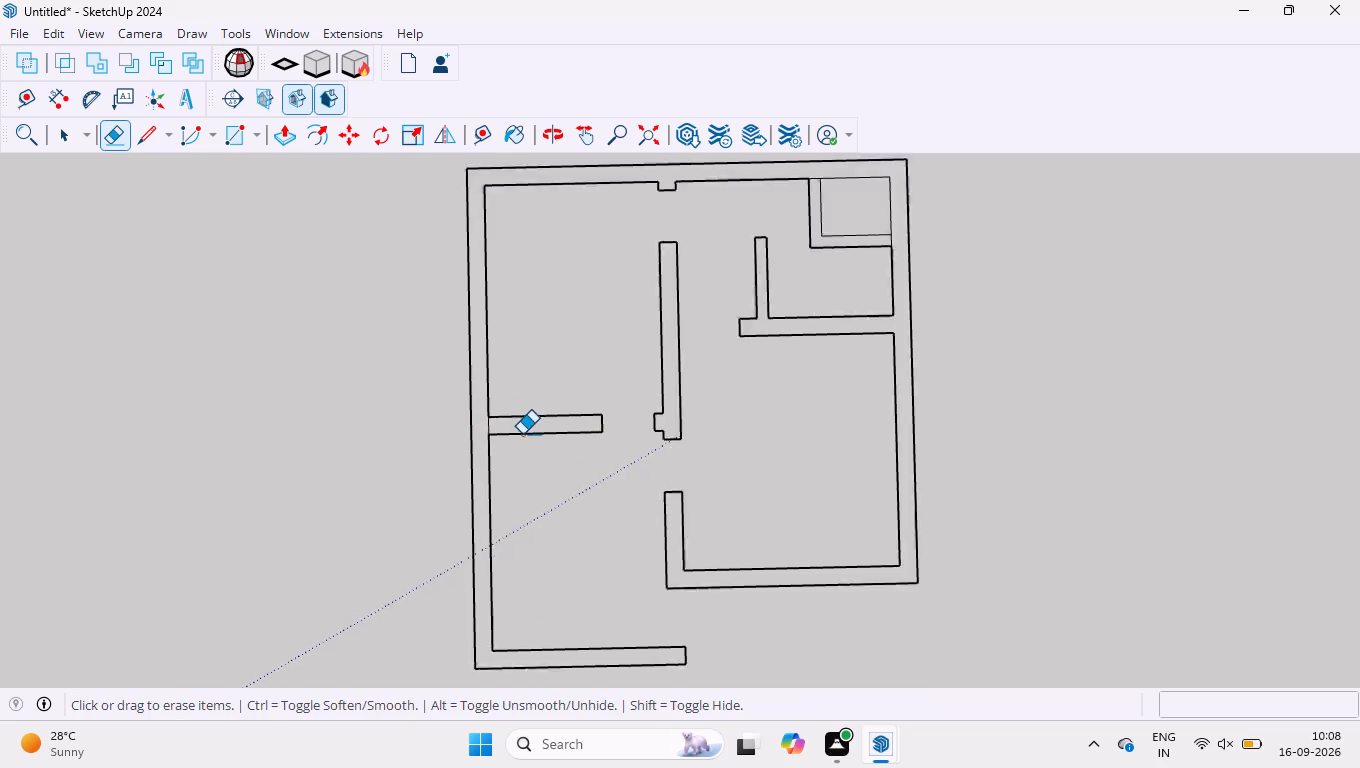
scroll(522, 434, "up", 11)
left_click_drag(483, 415, 433, 422)
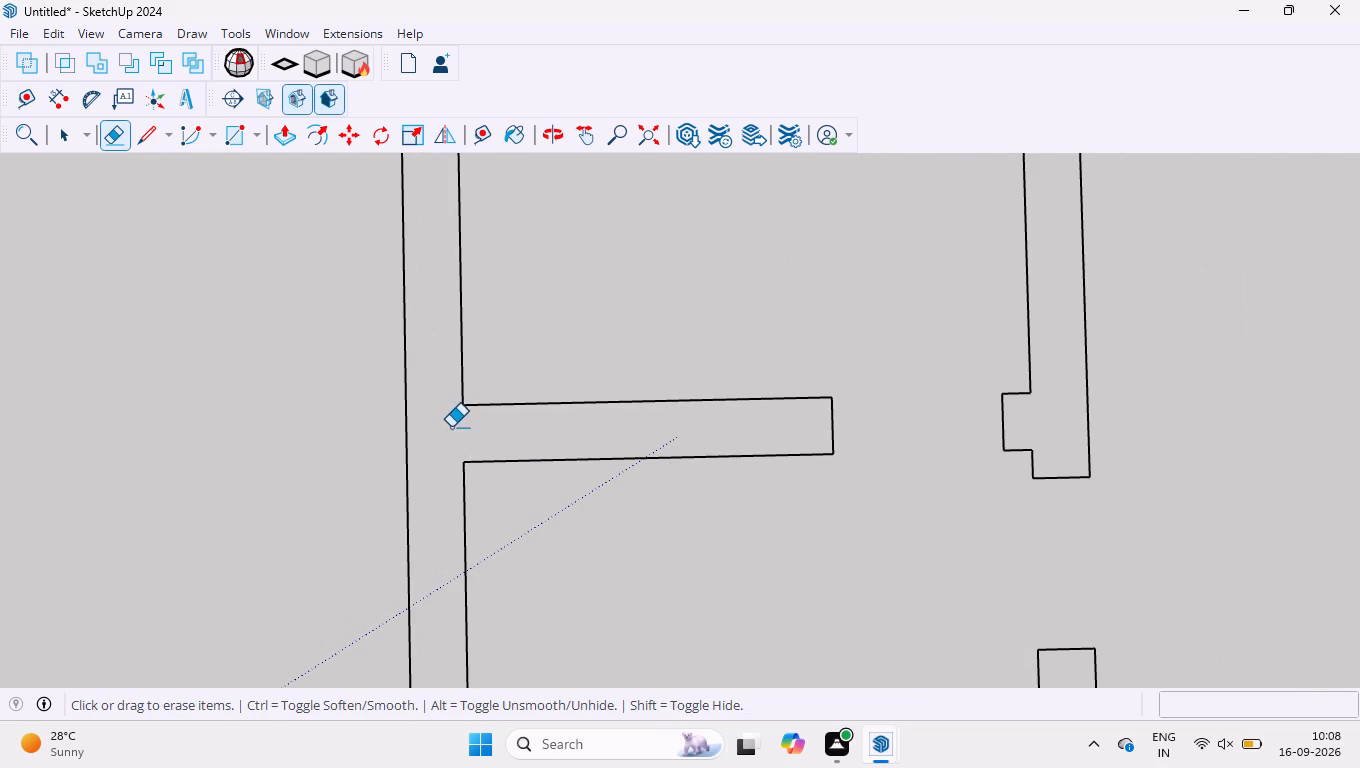
Measure the gap between the corner shaft's lower-left corner and the short vertical wall.
scroll(473, 416, "down", 15)
scroll(636, 448, "down", 1)
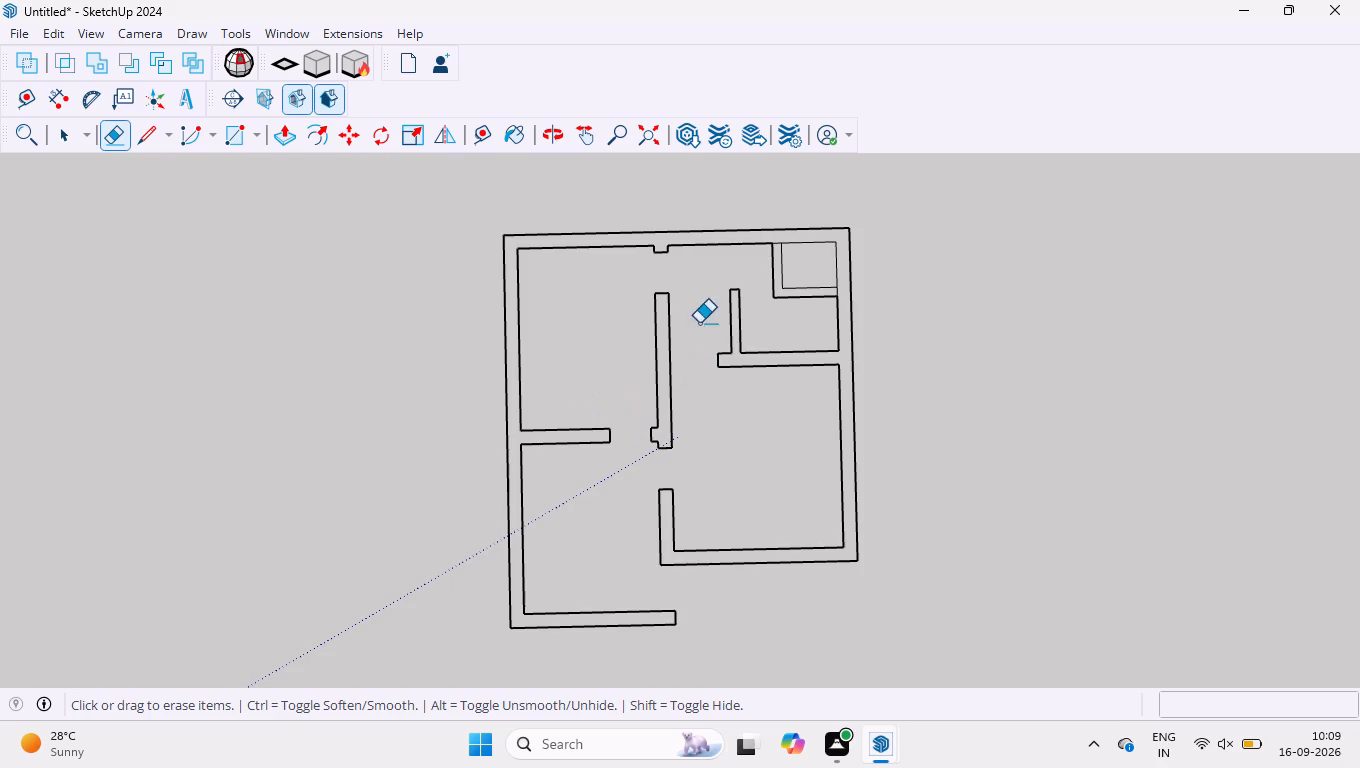
scroll(751, 292, "up", 15)
key("space")
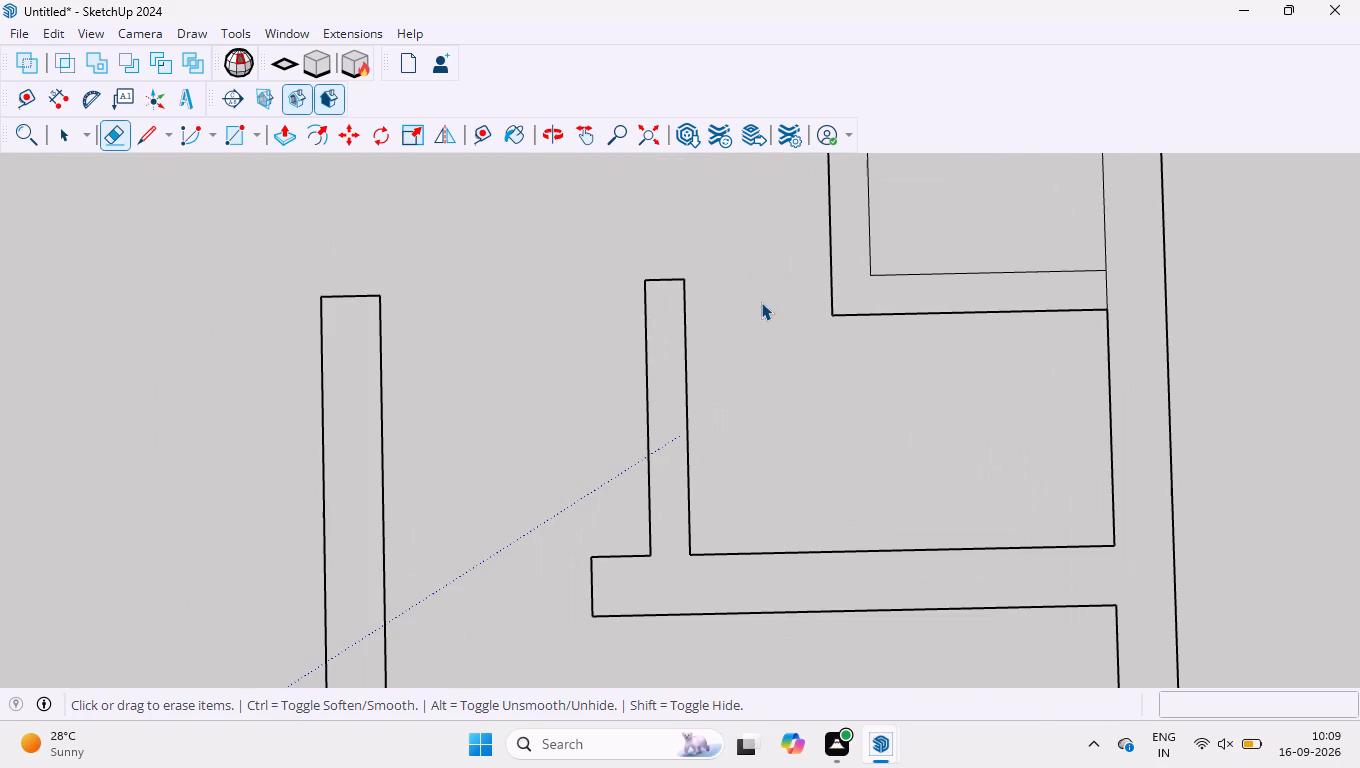
left_click(49, 106)
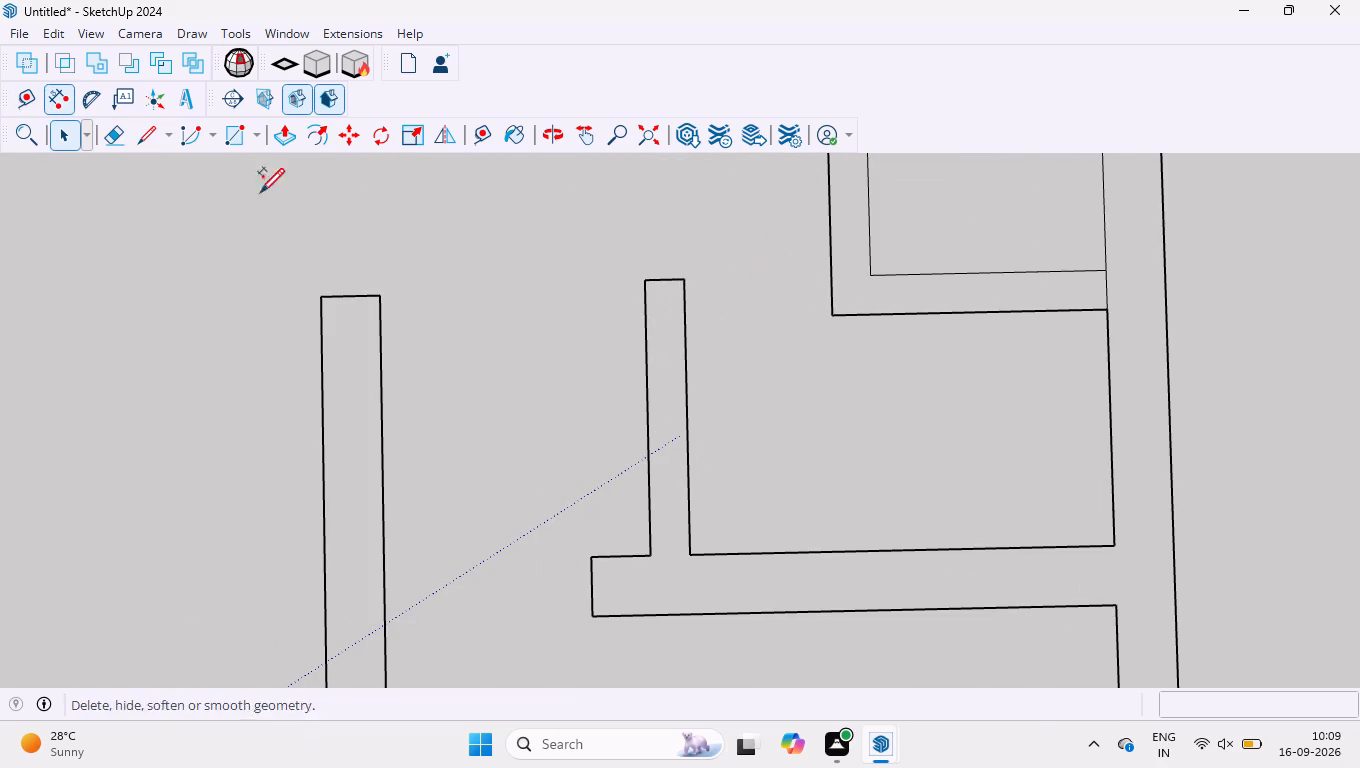
left_click(832, 319)
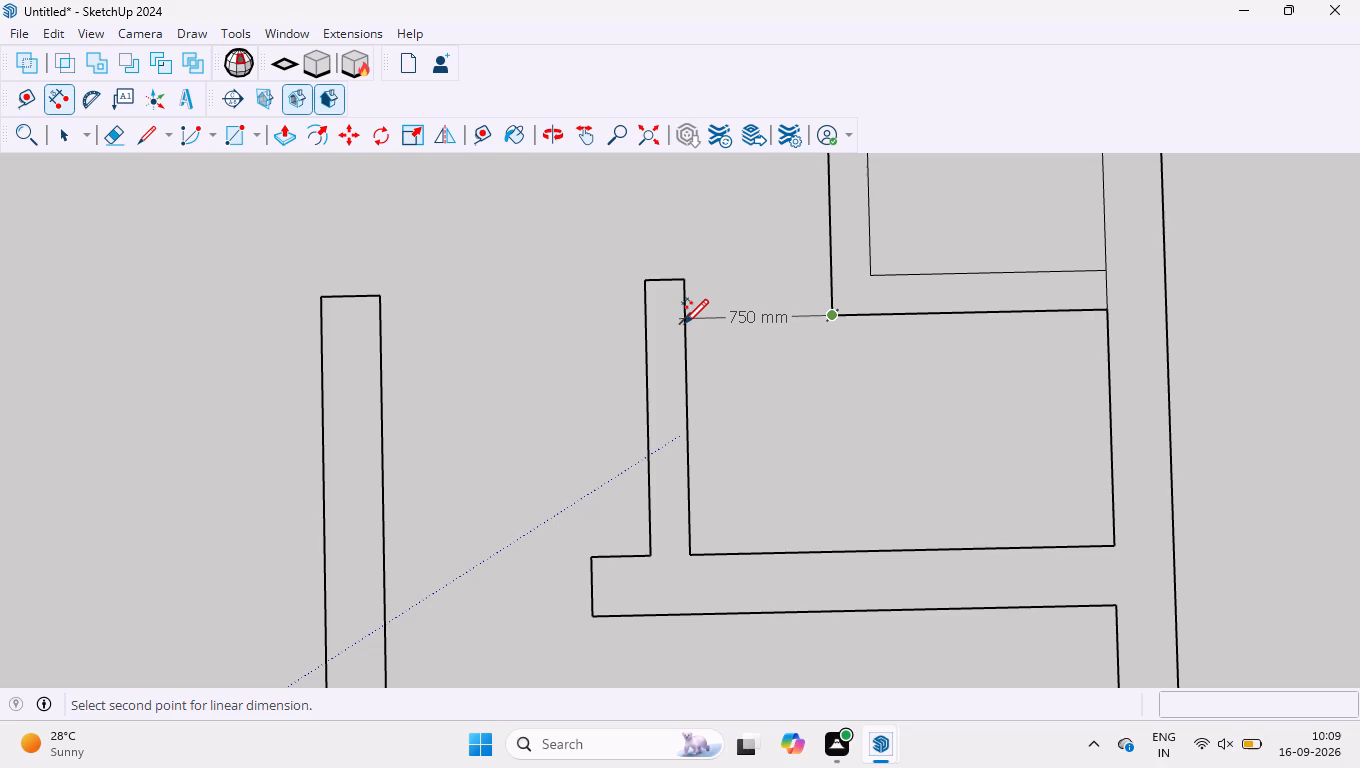
key("space")
Move the short vertical wall and the adjoining horizontal wall's free end 50 mm toward the main vertical wall.
scroll(685, 324, "down", 7)
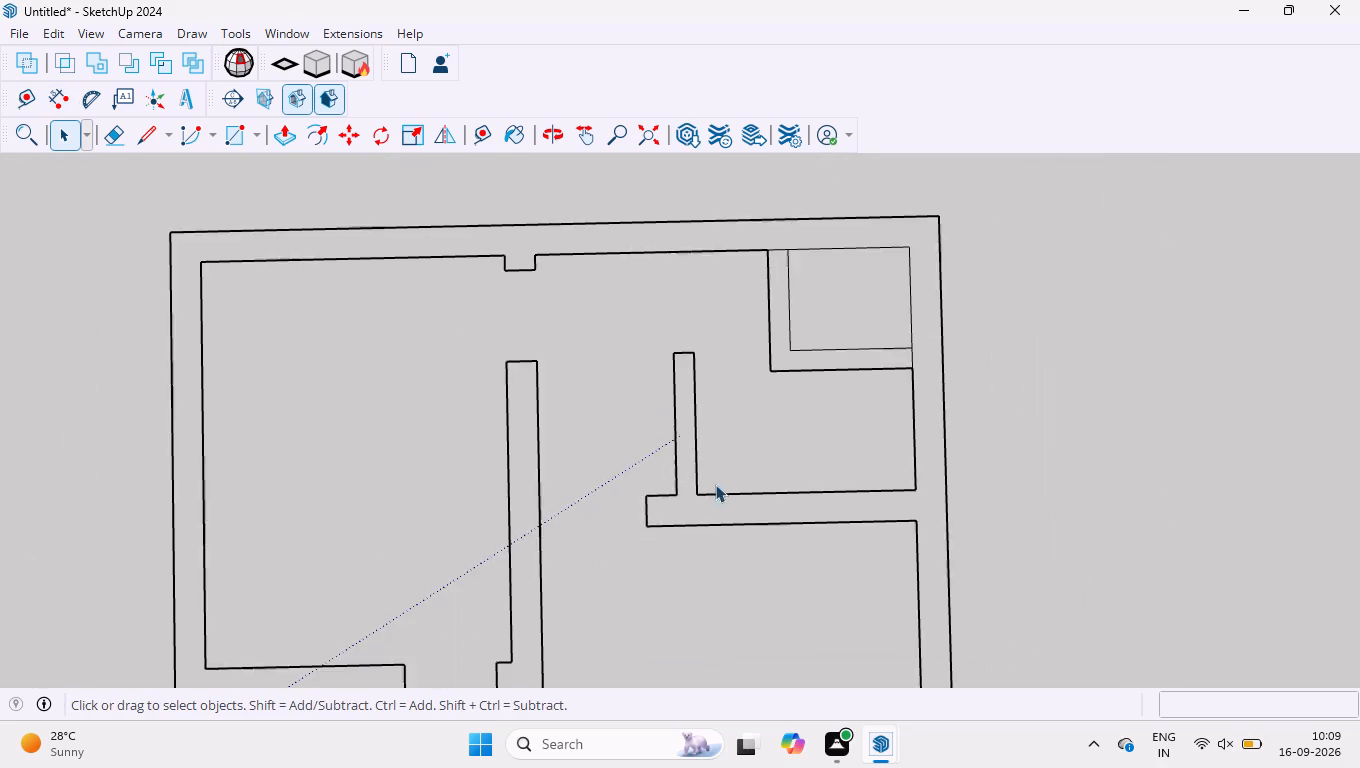
scroll(718, 466, "down", 3)
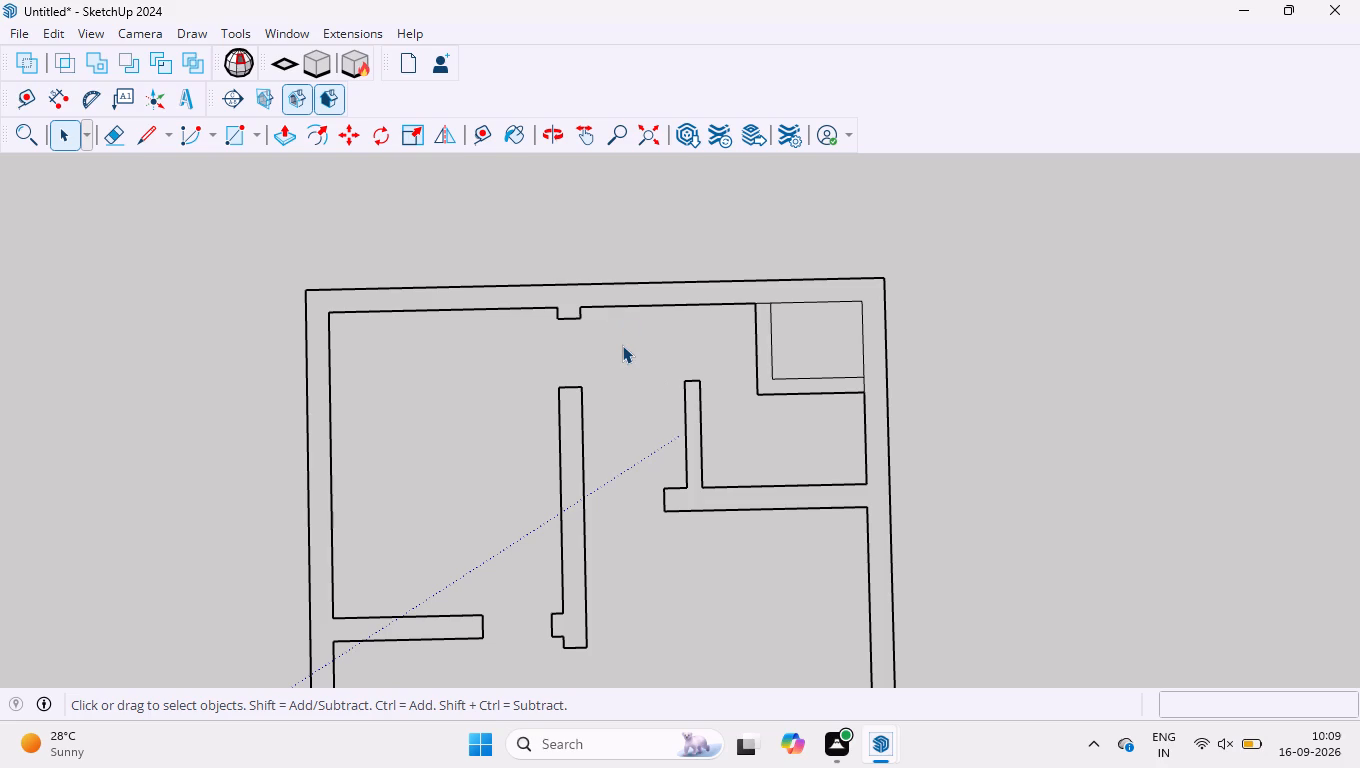
left_click_drag(622, 345, 647, 378)
left_click_drag(647, 378, 670, 386)
left_click_drag(602, 336, 717, 559)
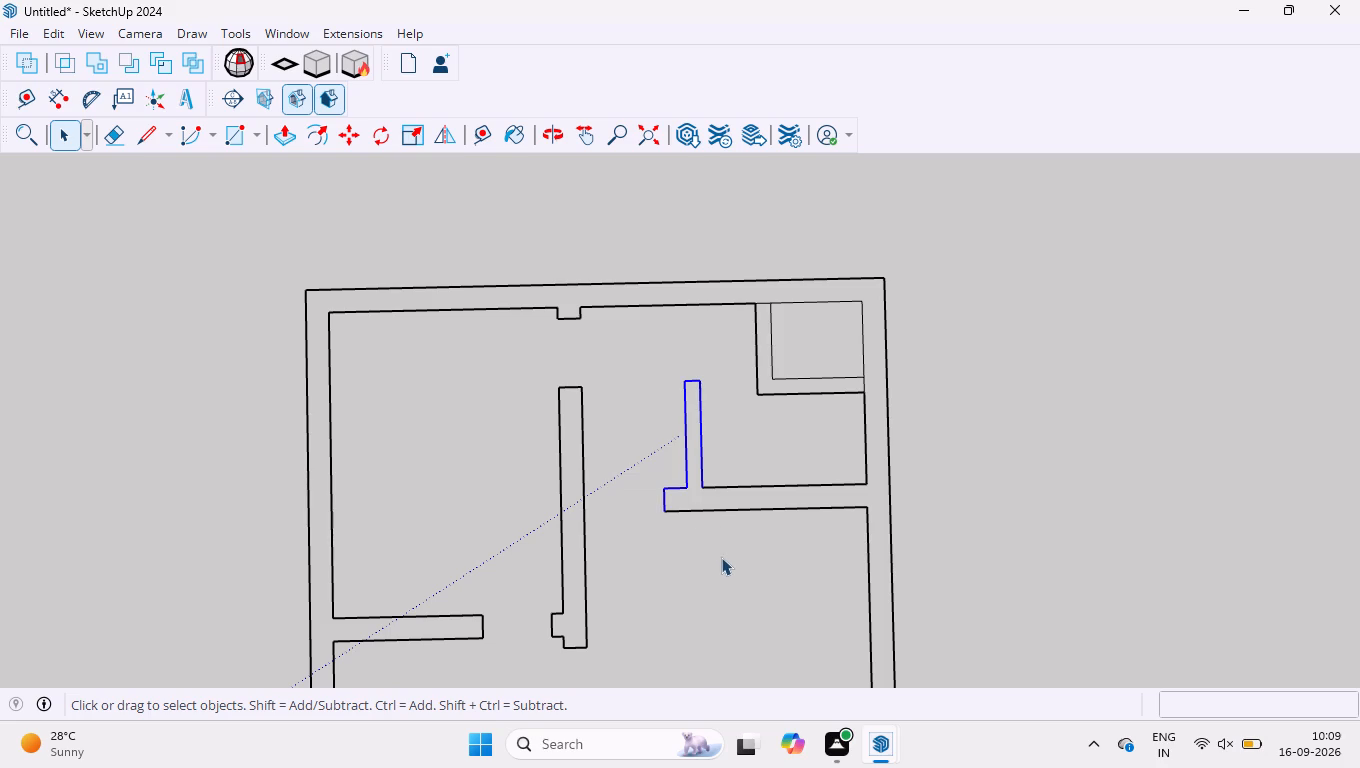
left_click(357, 135)
scroll(707, 481, "up", 4)
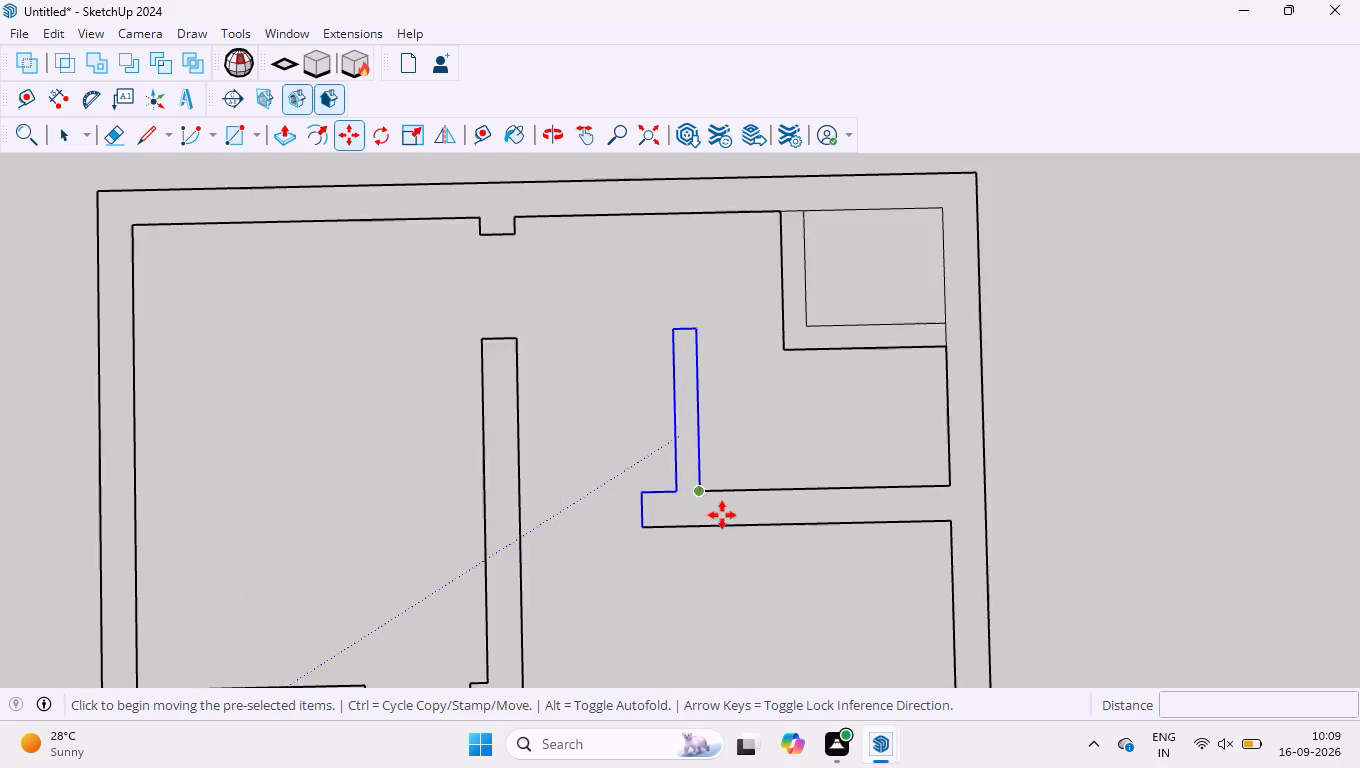
scroll(722, 515, "up", 4)
left_click(689, 476)
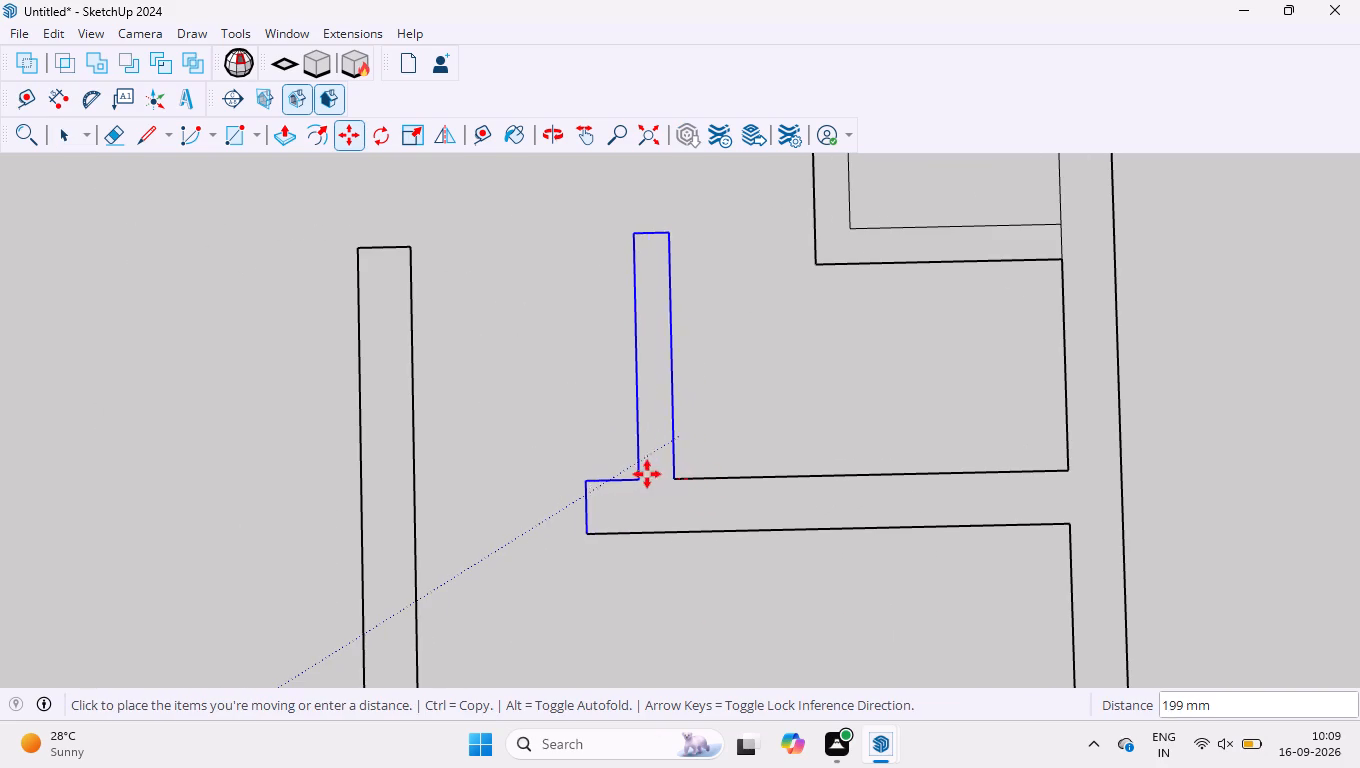
type("50")
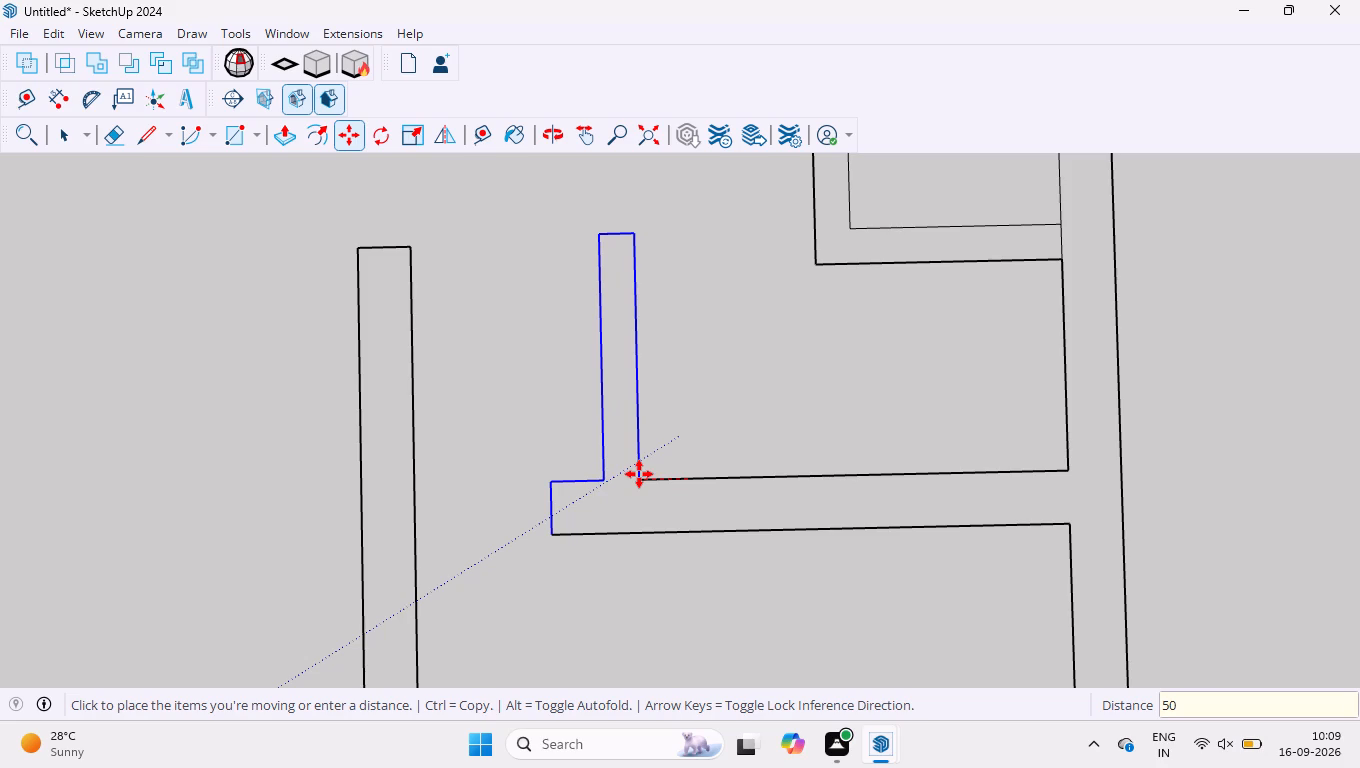
key("Return")
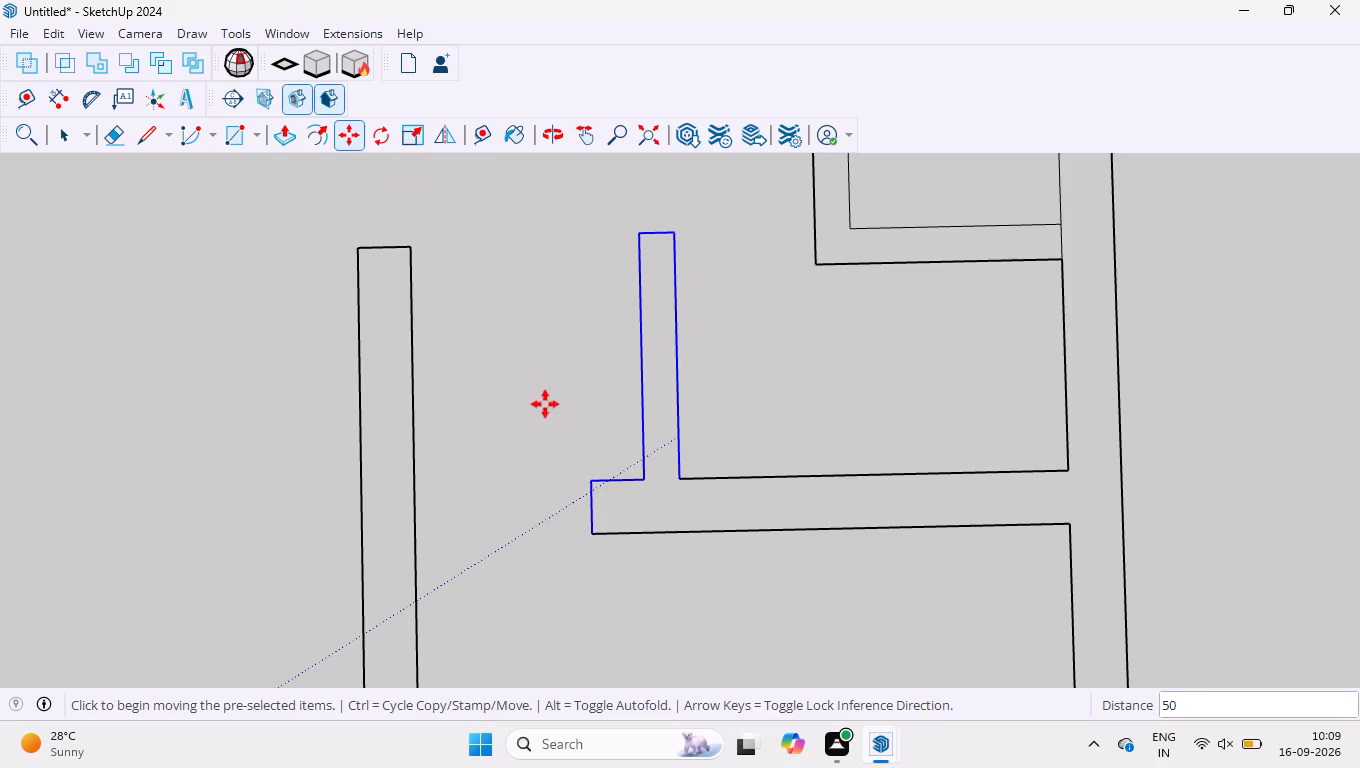
key("space")
left_click(554, 434)
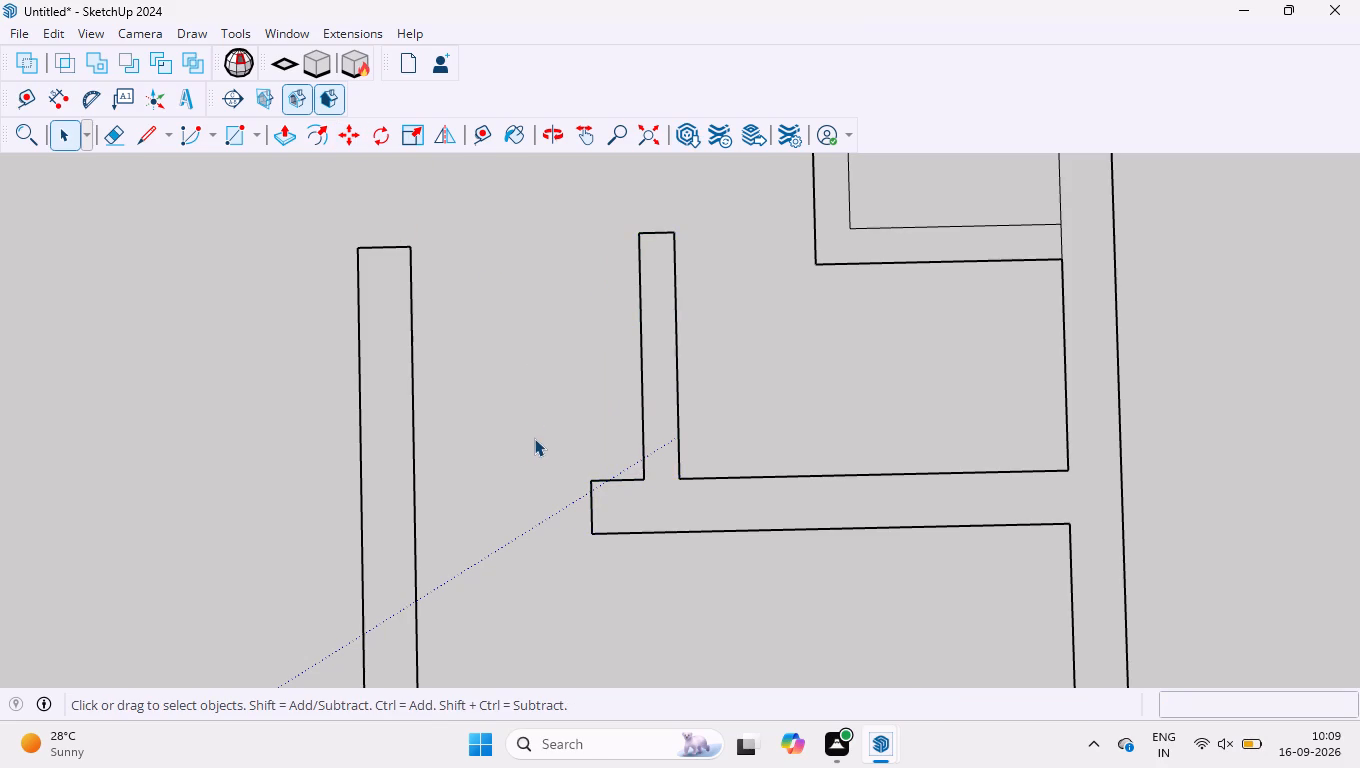
Switch the camera to parallel projection.
scroll(534, 438, "down", 3)
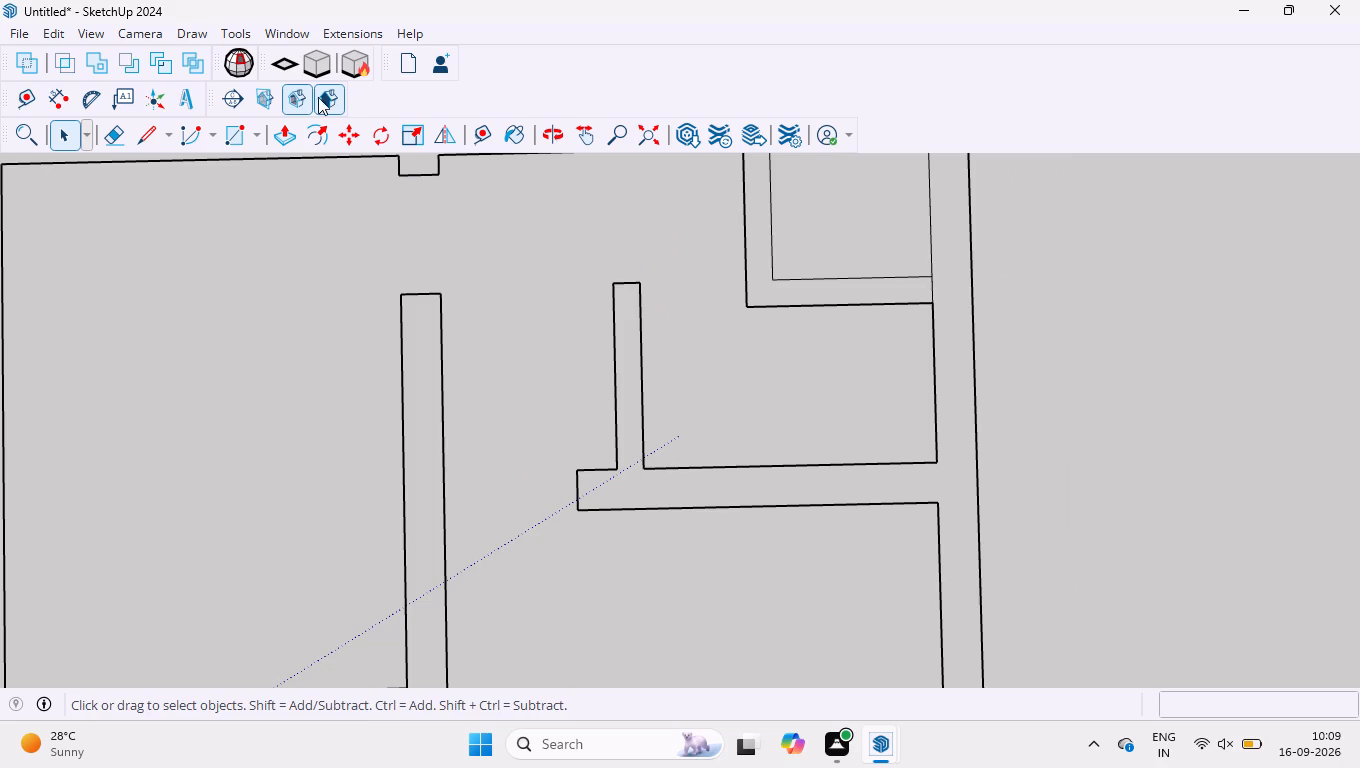
left_click(153, 36)
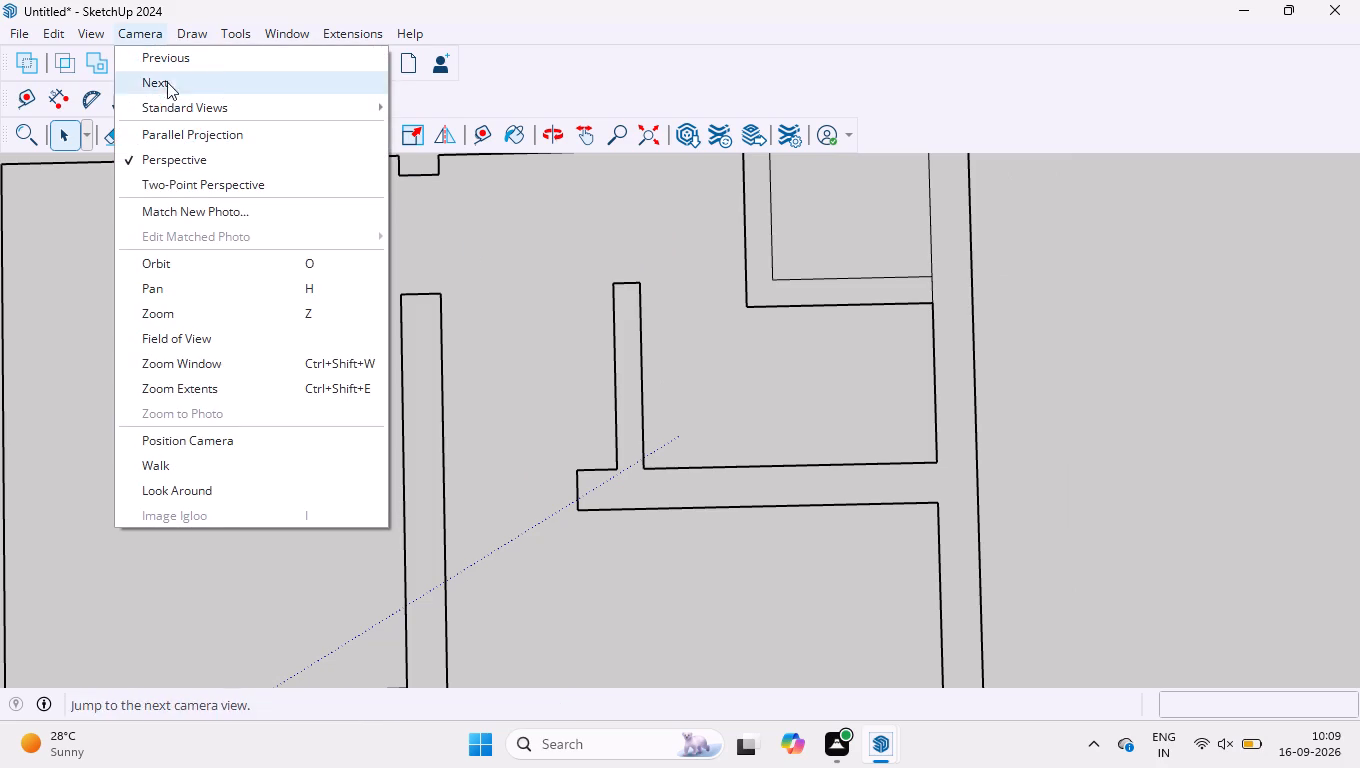
left_click(197, 131)
scroll(493, 320, "down", 9)
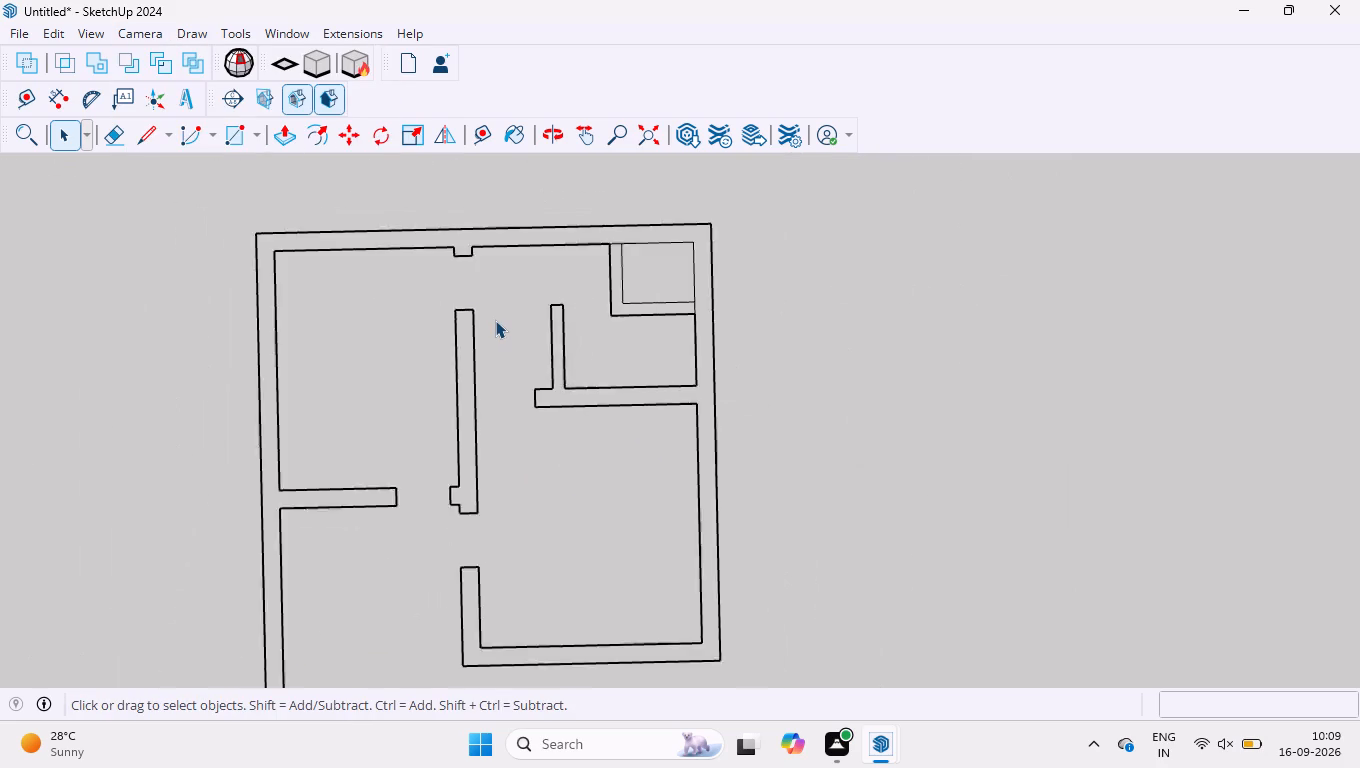
scroll(495, 320, "down", 5)
scroll(431, 365, "up", 1)
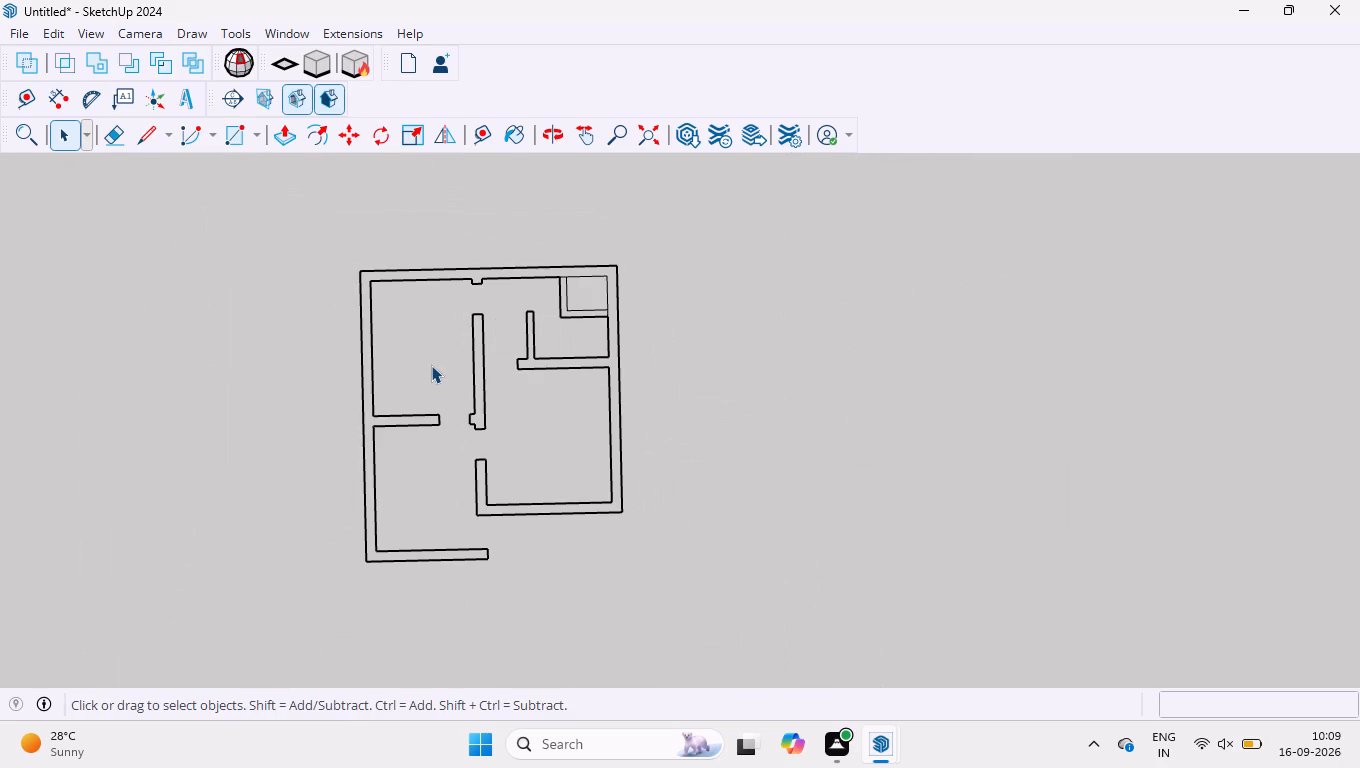
scroll(431, 365, "up", 2)
scroll(540, 312, "up", 2)
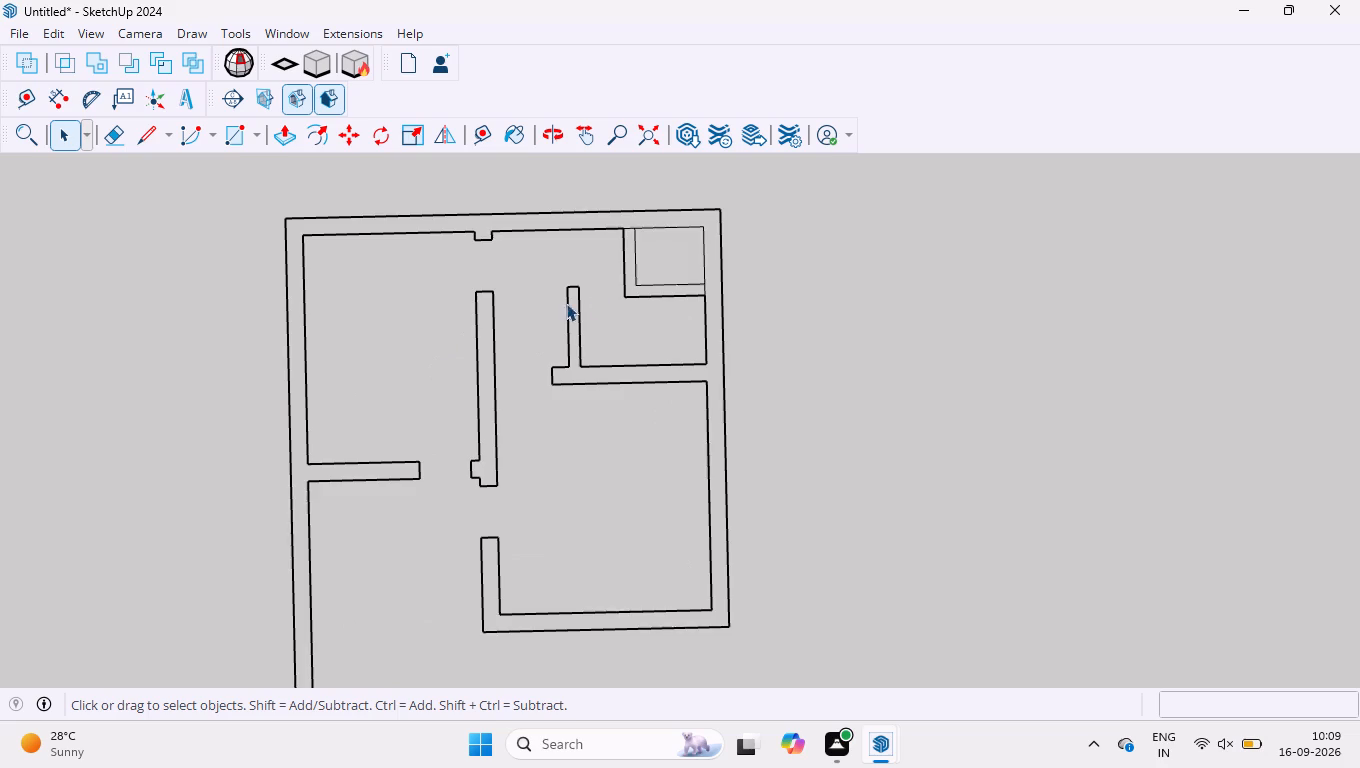
scroll(597, 292, "up", 7)
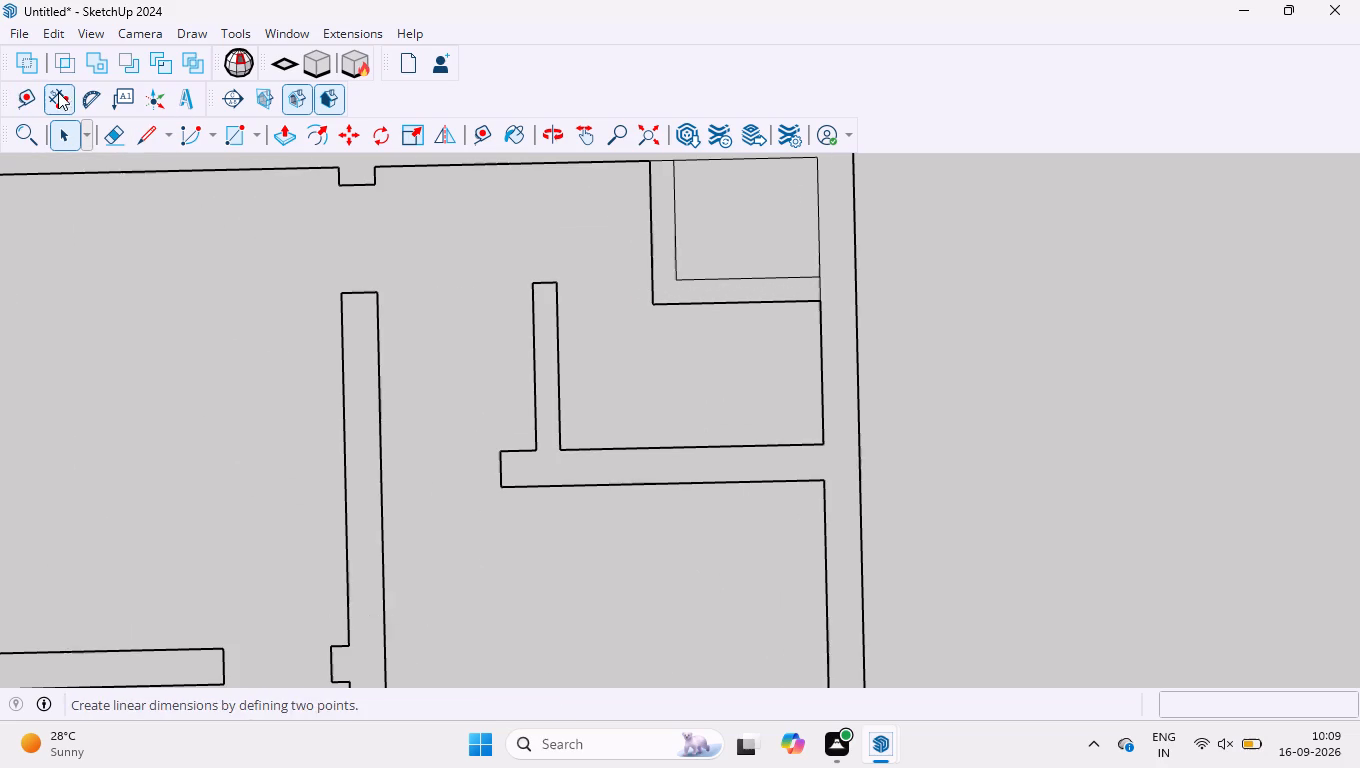
Check the distance from the corner shaft's lower-left corner to the short vertical wall.
left_click(67, 92)
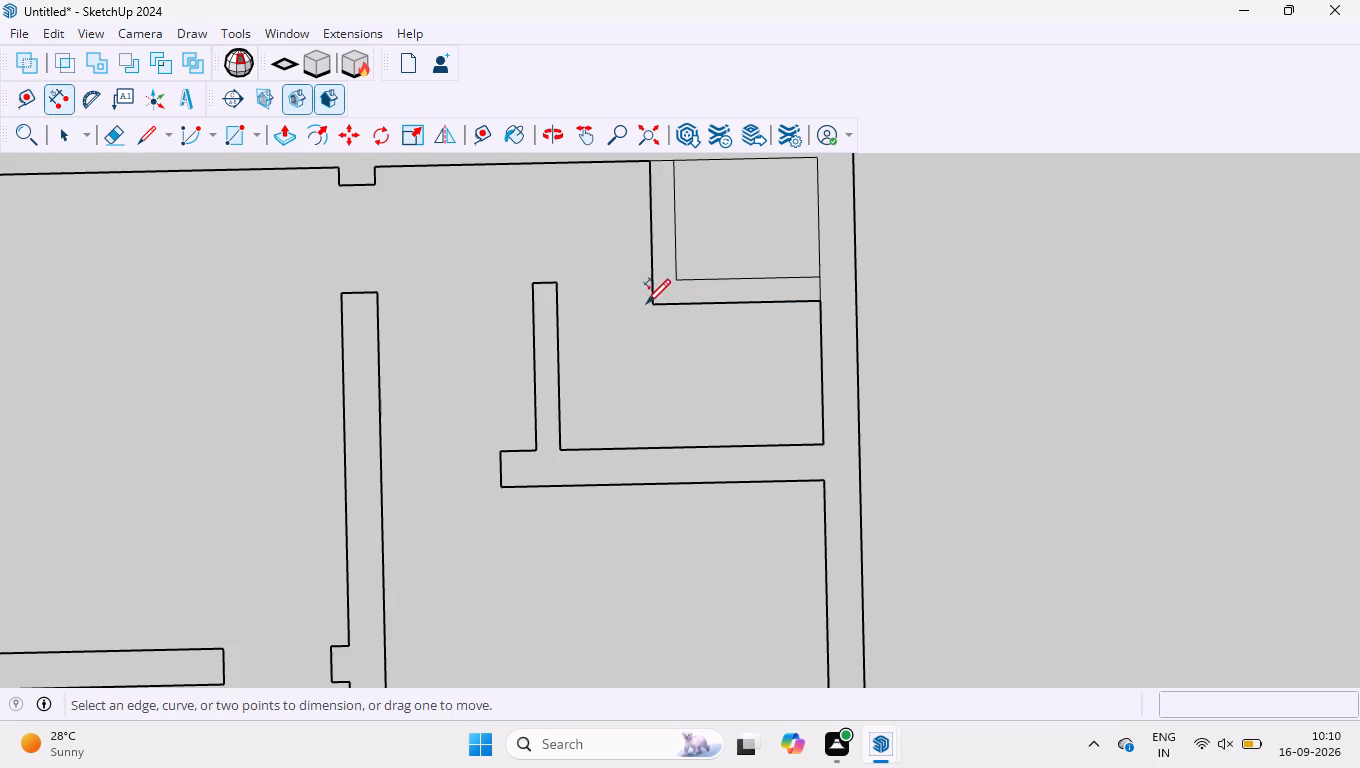
left_click(657, 307)
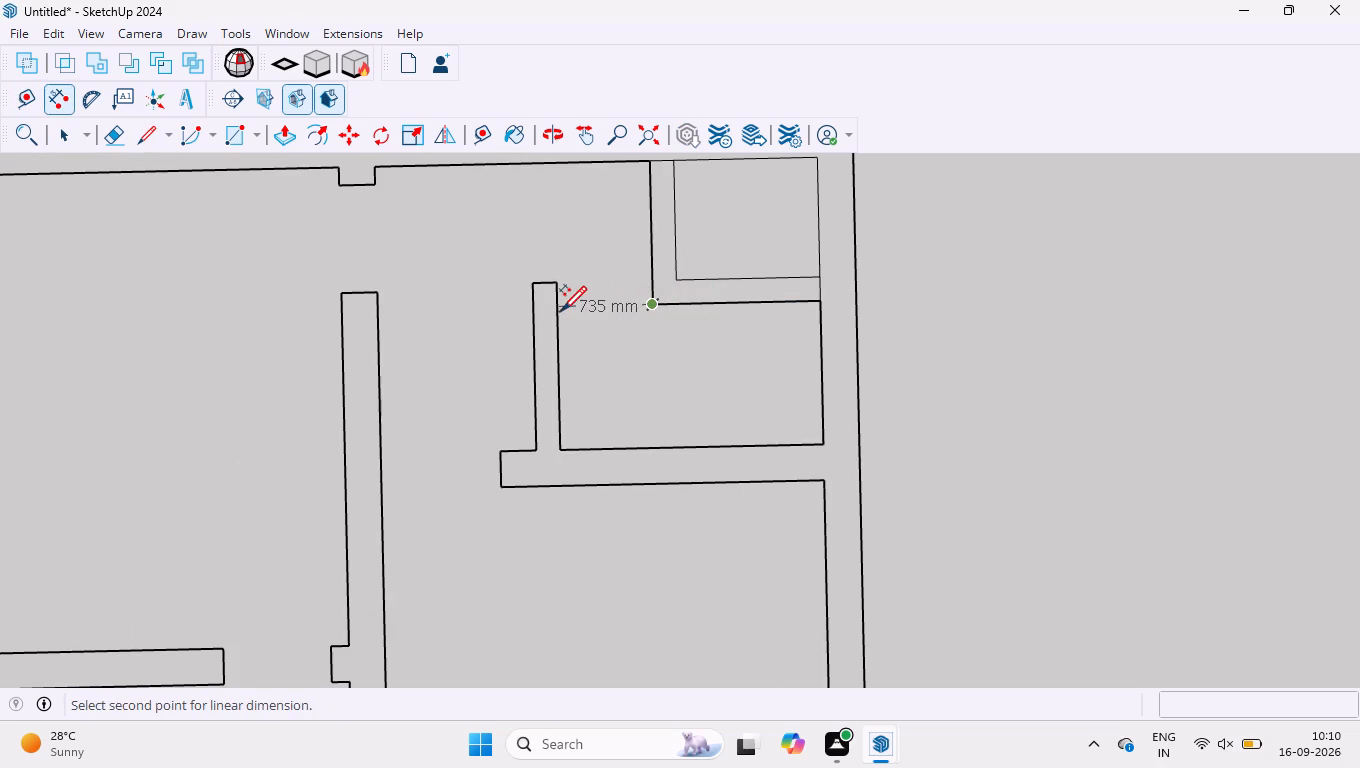
key("space")
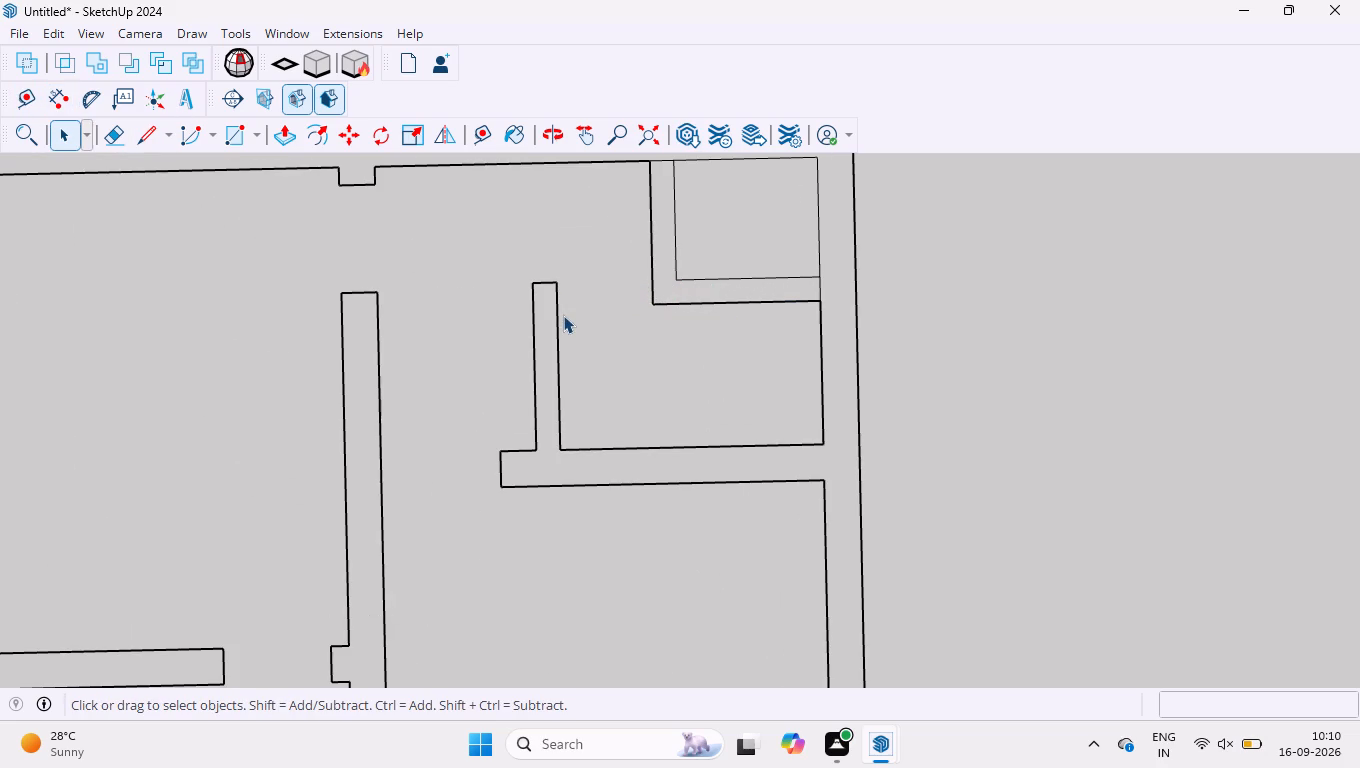
Place guide lines 100 mm inside the corner shaft's lower and upper inner edges.
scroll(638, 360, "down", 3)
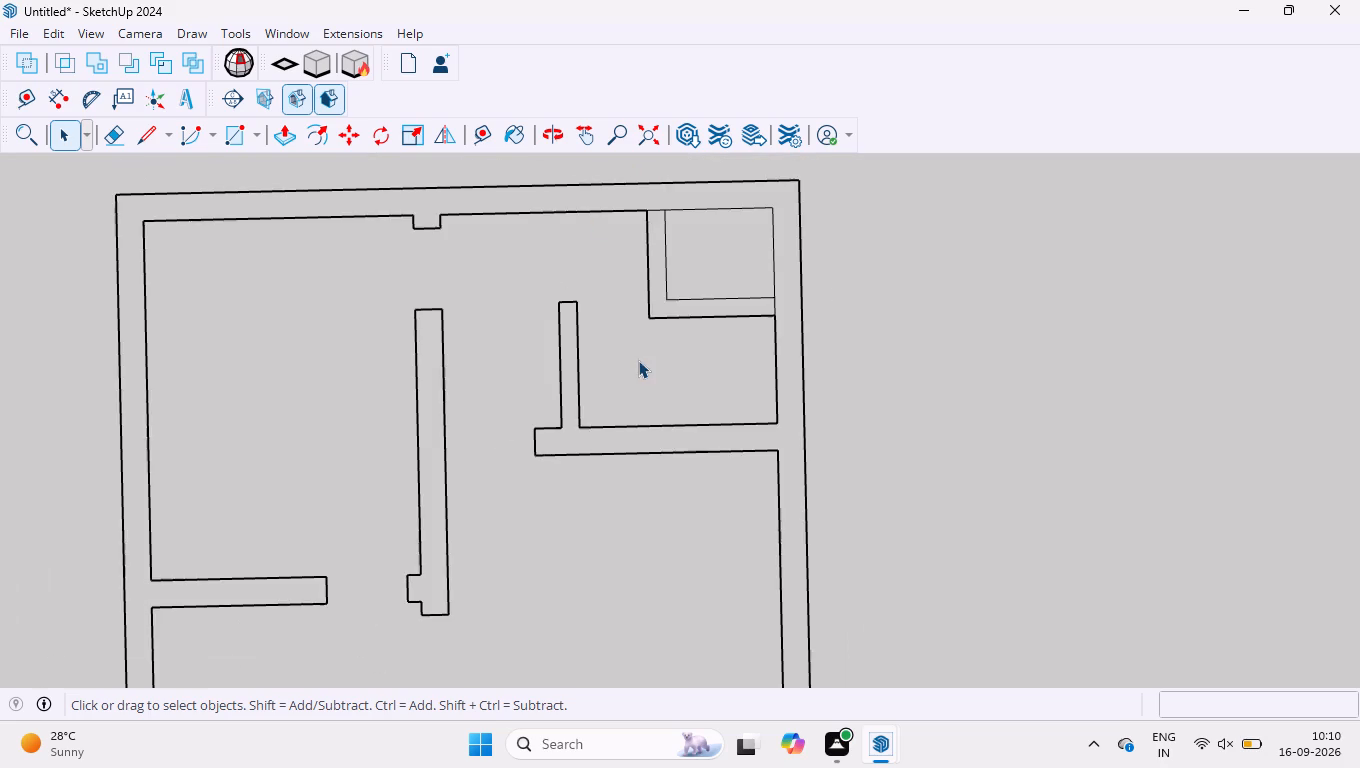
scroll(660, 201, "up", 4)
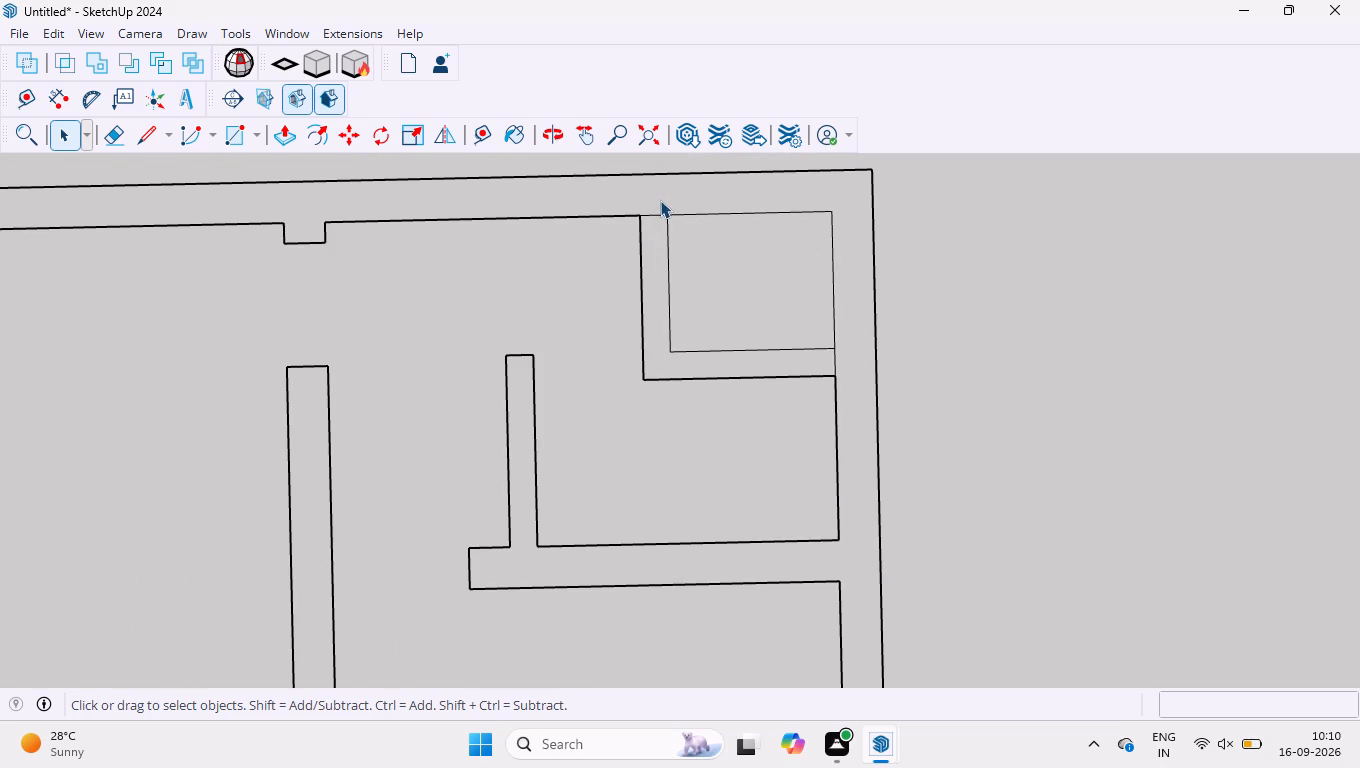
left_click(489, 138)
left_click(797, 352)
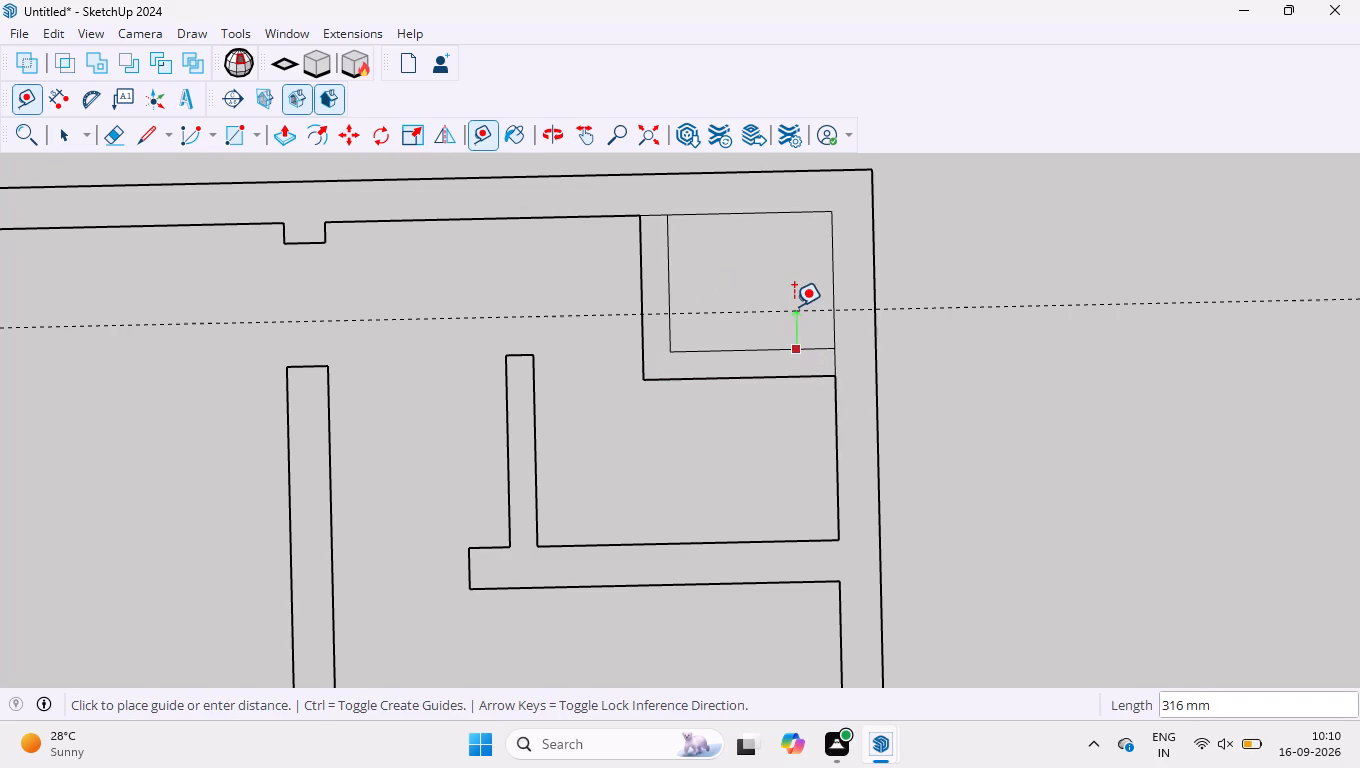
type("100")
key("Return")
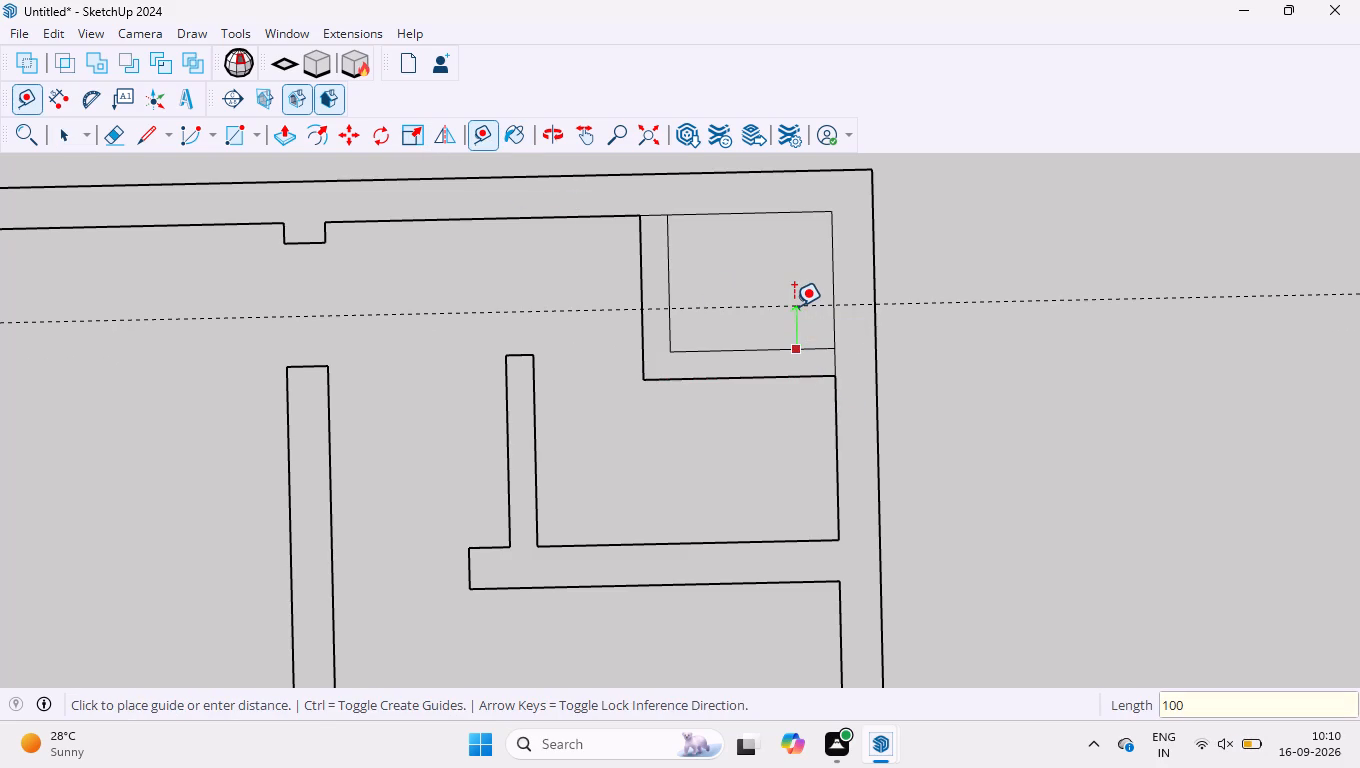
left_click(796, 214)
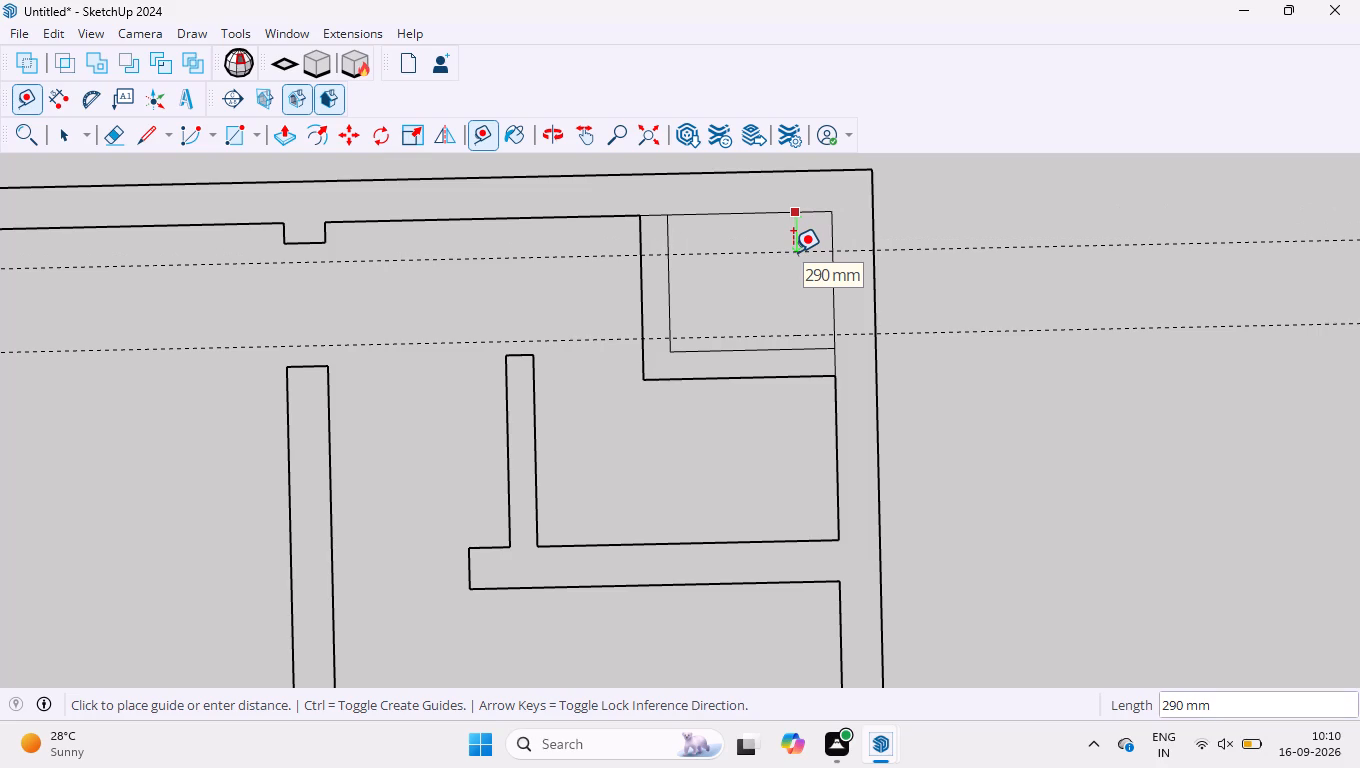
type("100")
key("Return")
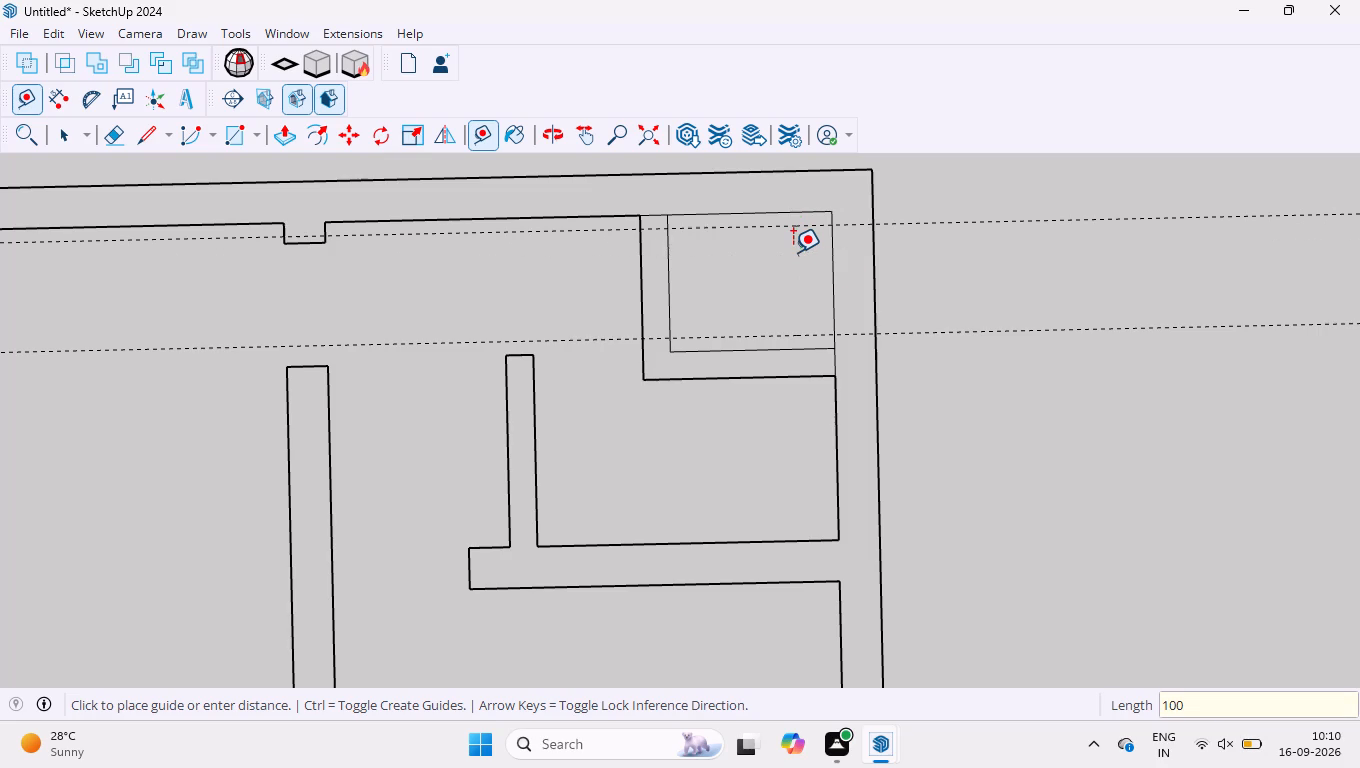
Draw an 800 by 200 mm door-opening rectangle across the corner shaft's left wall between the two guides.
left_click(223, 132)
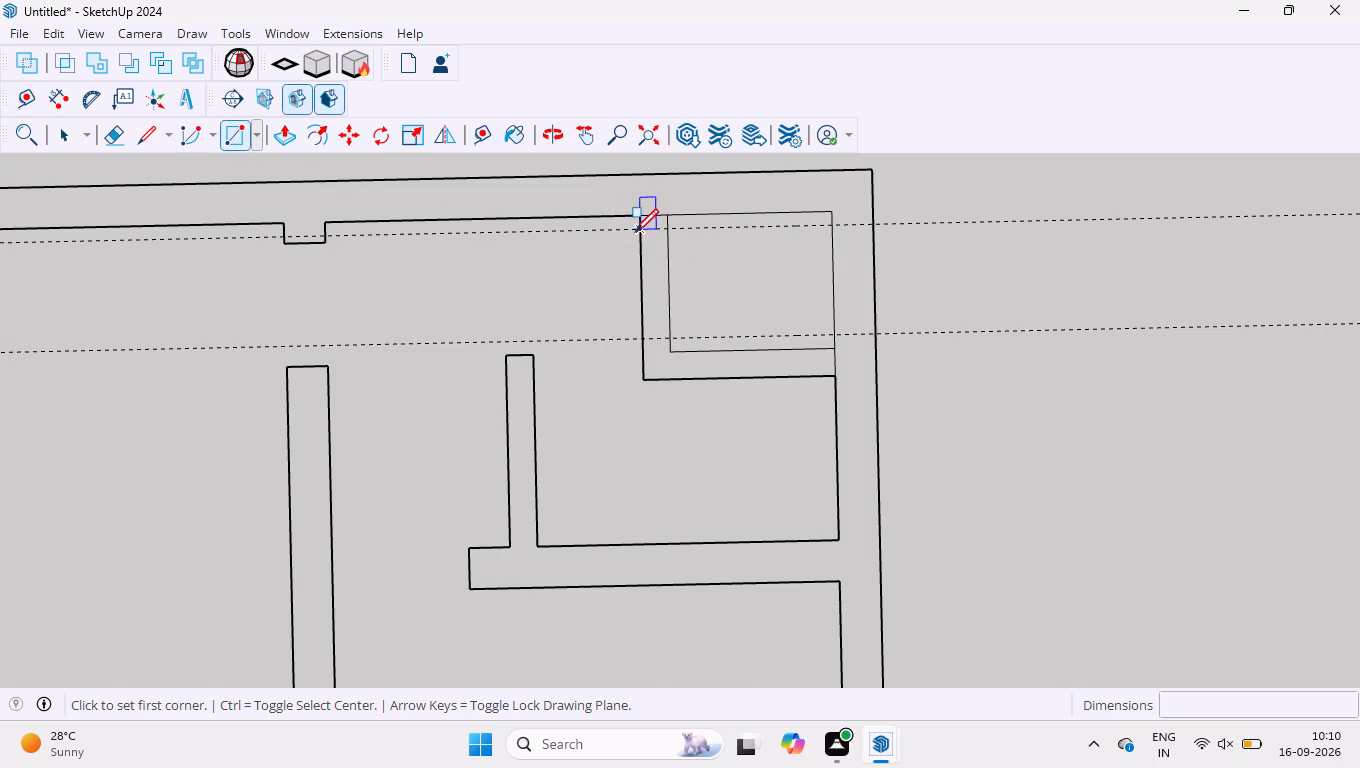
left_click(635, 234)
left_click(674, 338)
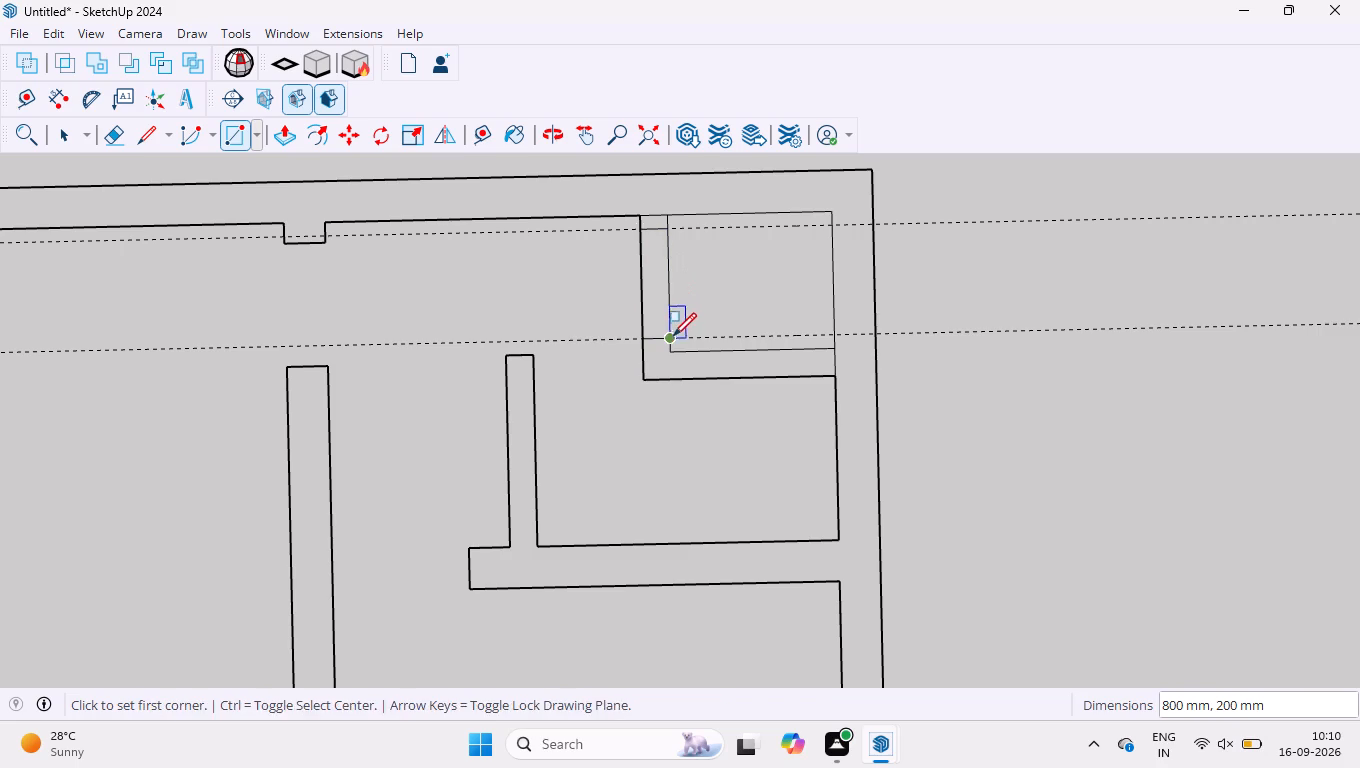
Delete both guide lines.
key("space")
left_click_drag(1065, 191, 1000, 392)
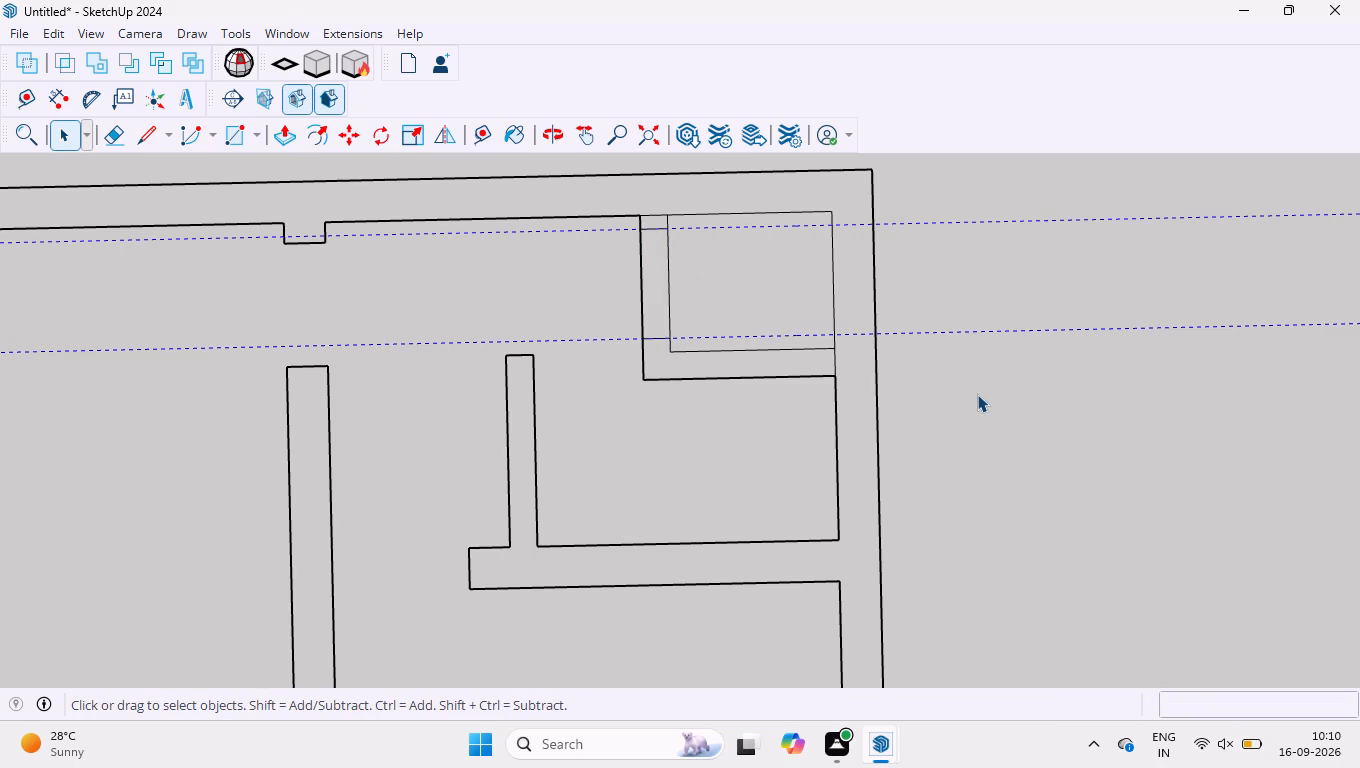
key("Delete")
Erase the wall edges across the corner shaft's 800 mm door opening and the joint line at the top outer wall.
key("e")
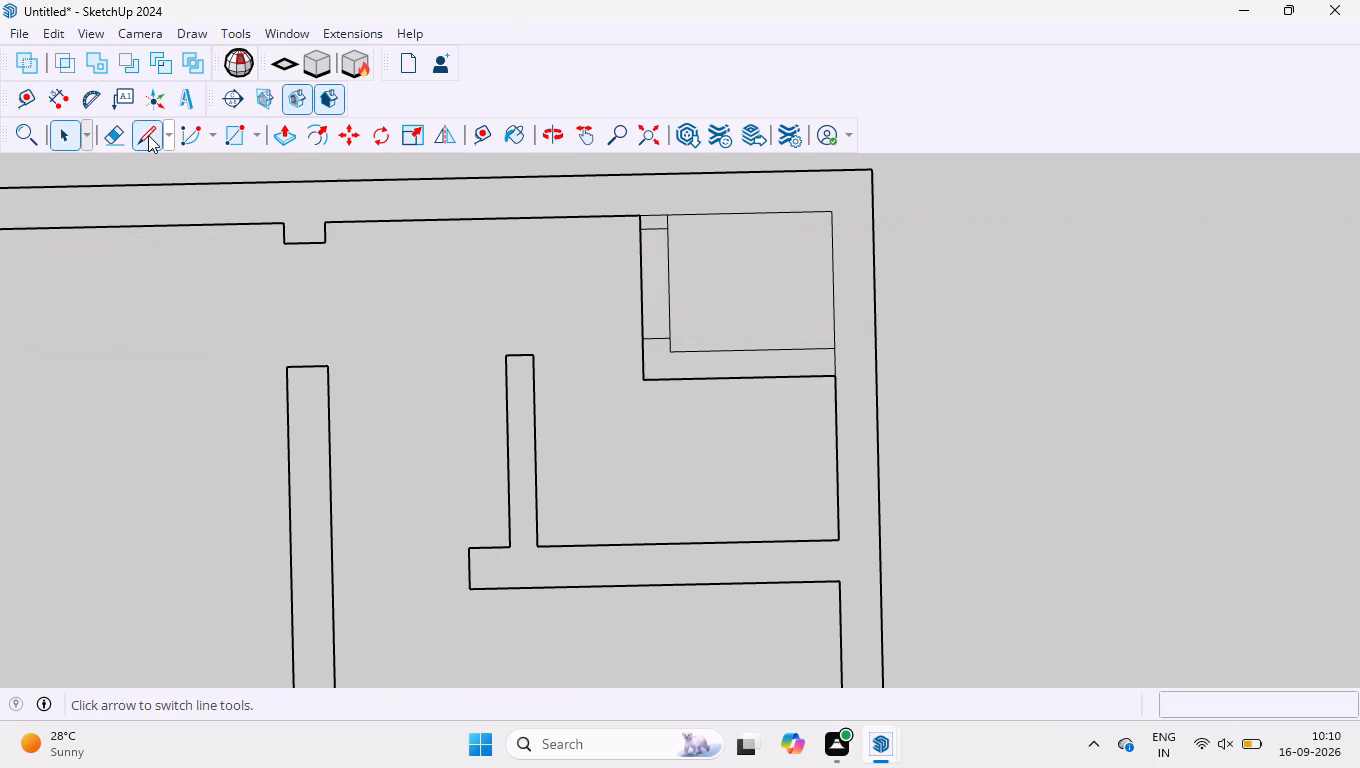
left_click_drag(659, 208, 659, 220)
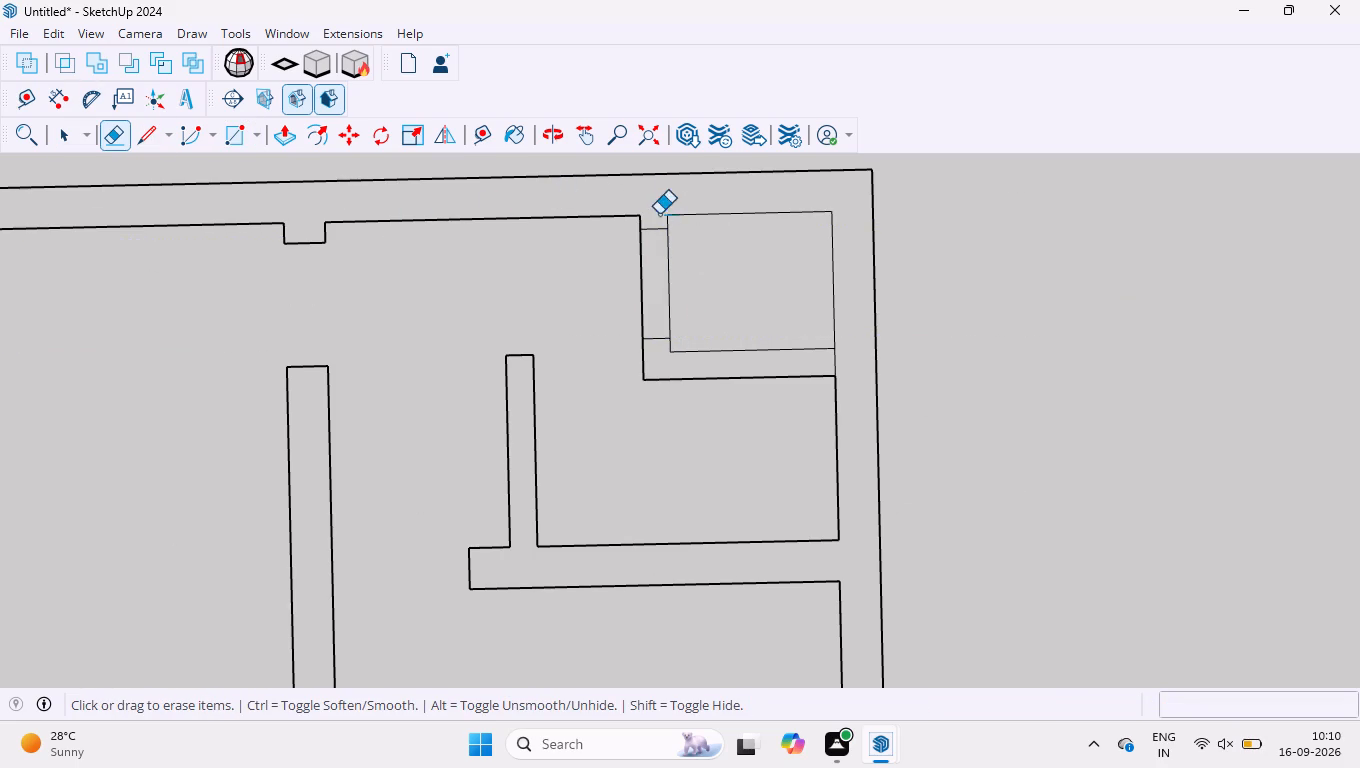
left_click_drag(602, 273, 750, 297)
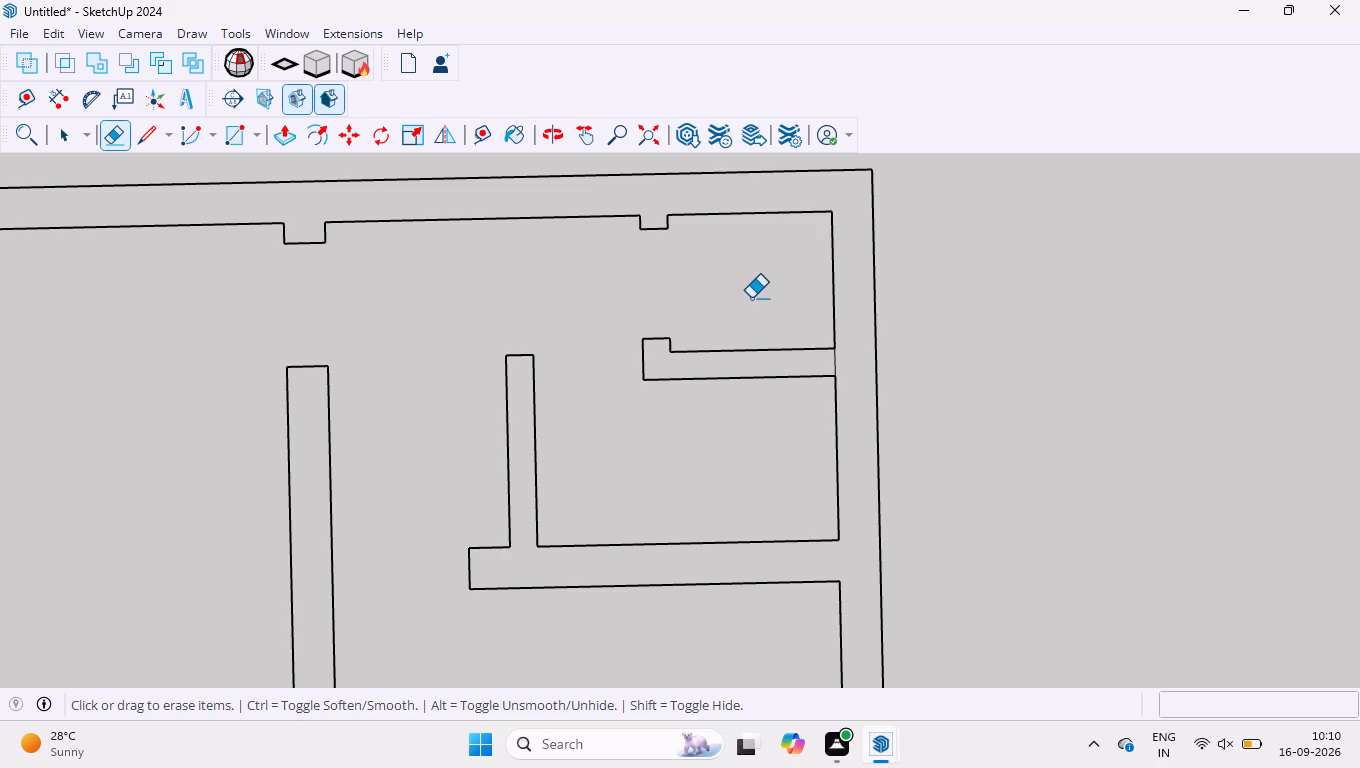
key("space")
key("space")
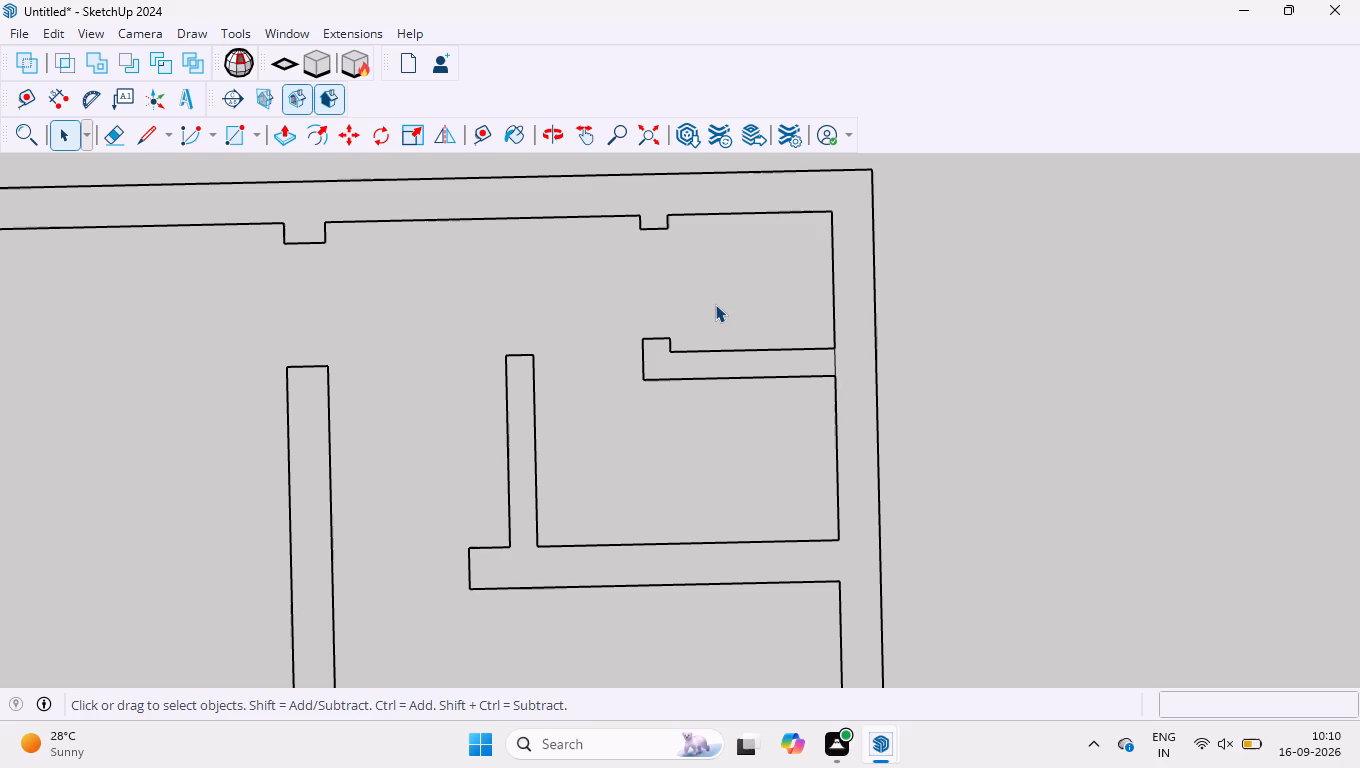
Erase the joint line where the corner shaft's lower wall meets the right outer wall.
key("e")
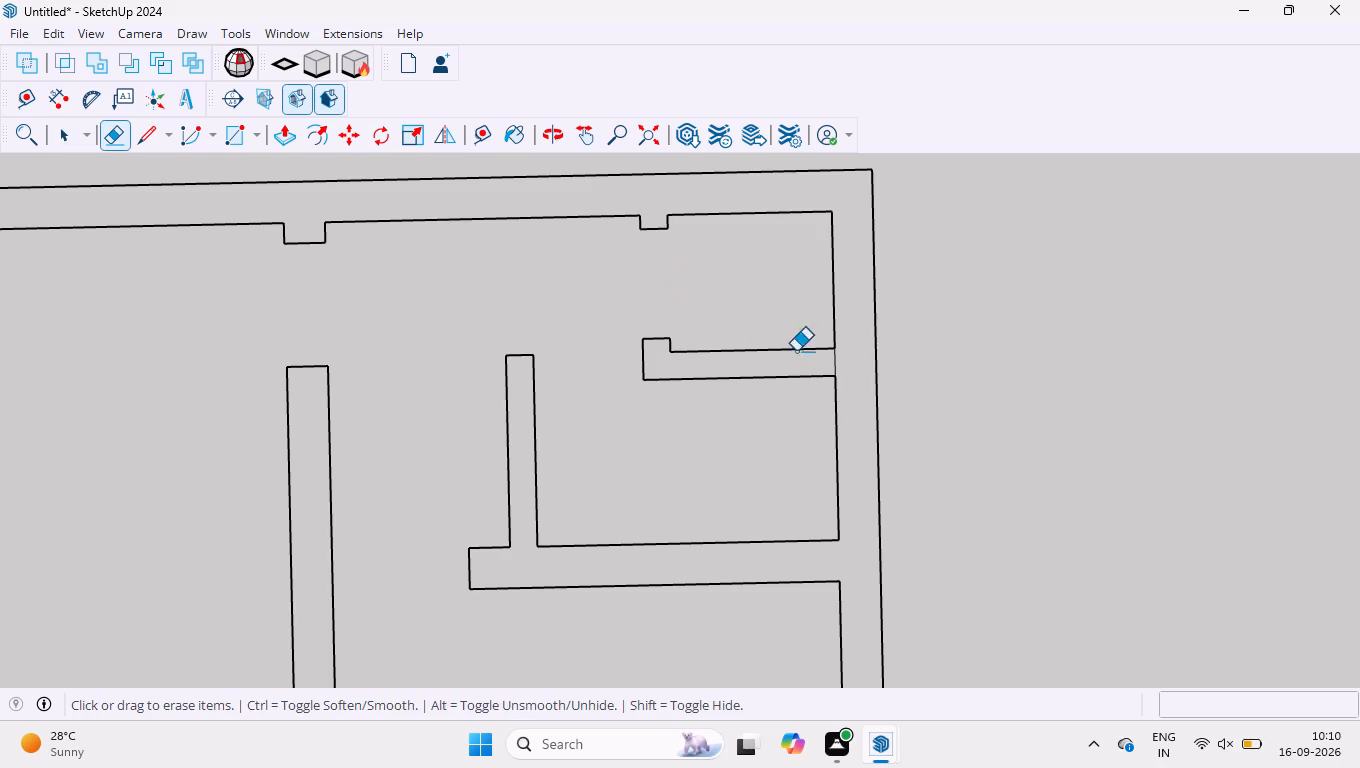
left_click_drag(853, 359, 824, 364)
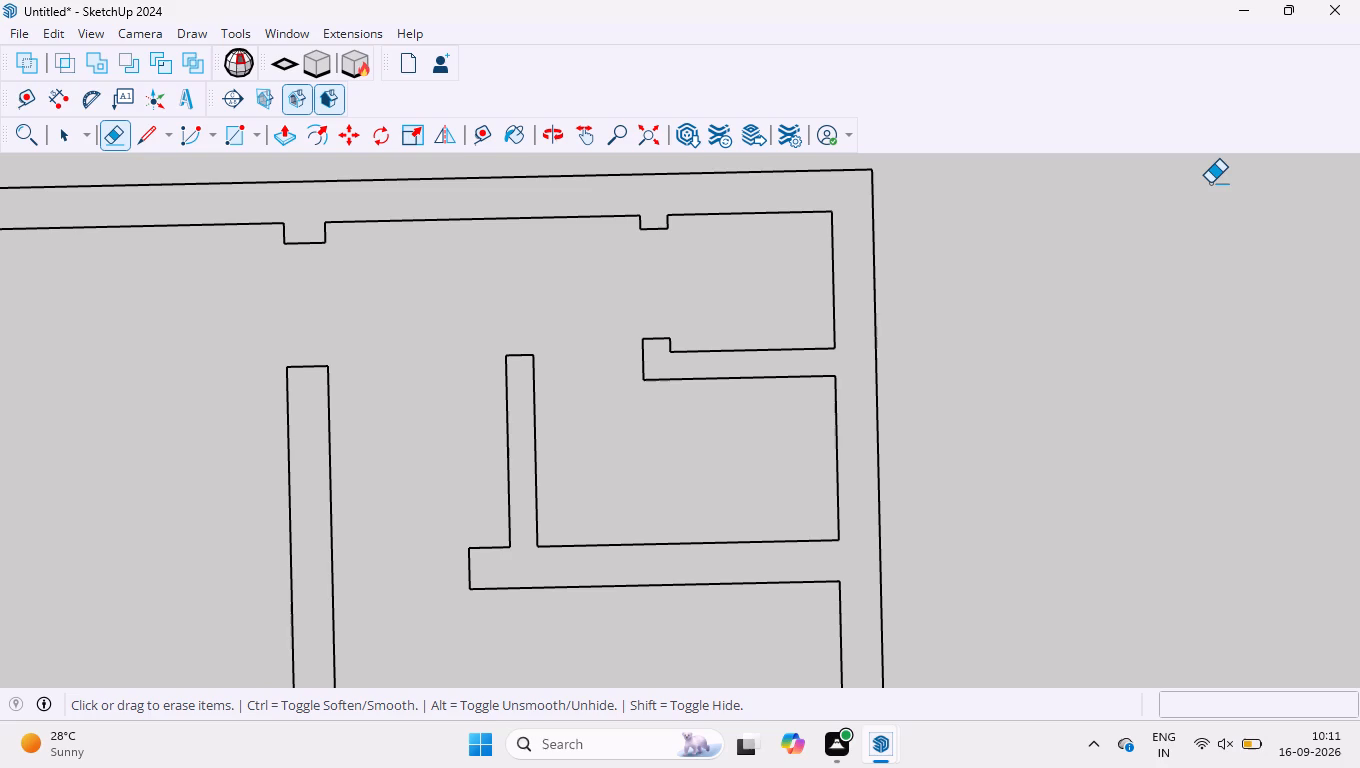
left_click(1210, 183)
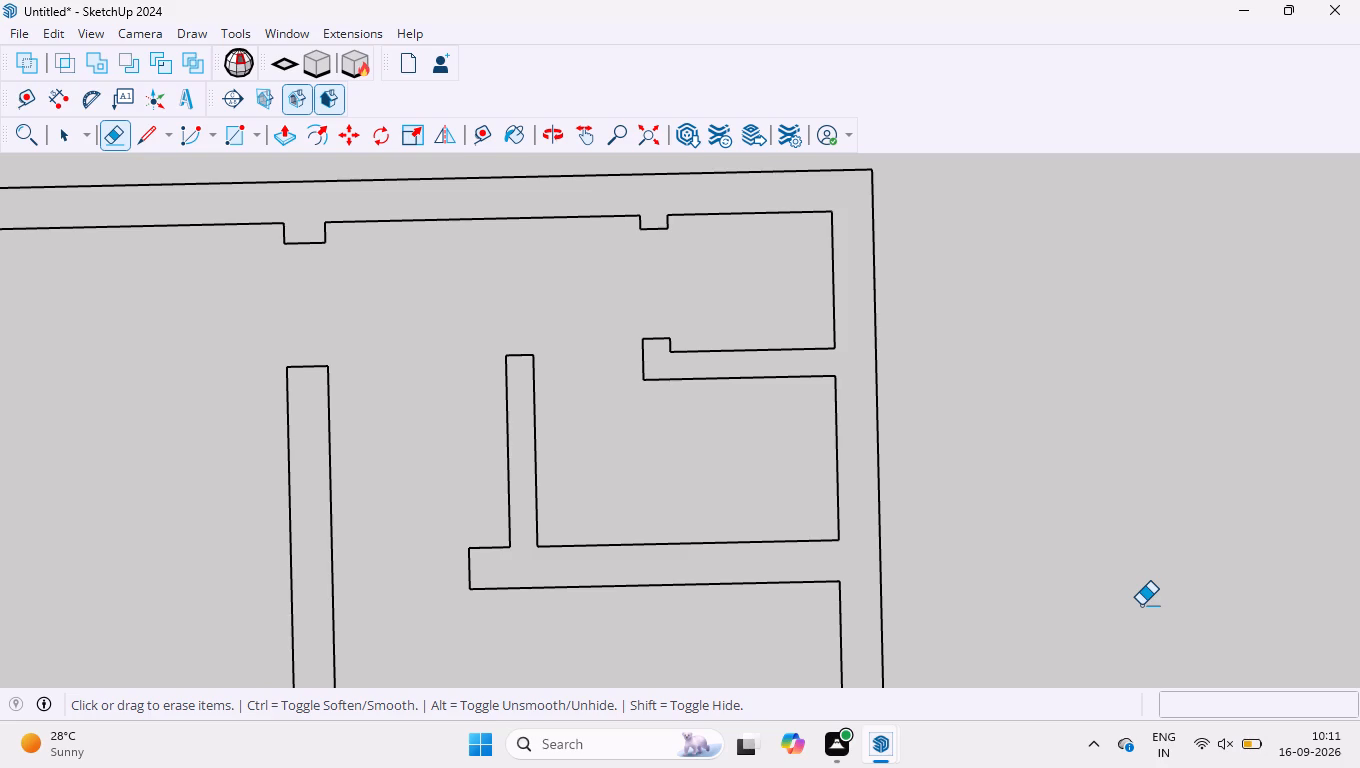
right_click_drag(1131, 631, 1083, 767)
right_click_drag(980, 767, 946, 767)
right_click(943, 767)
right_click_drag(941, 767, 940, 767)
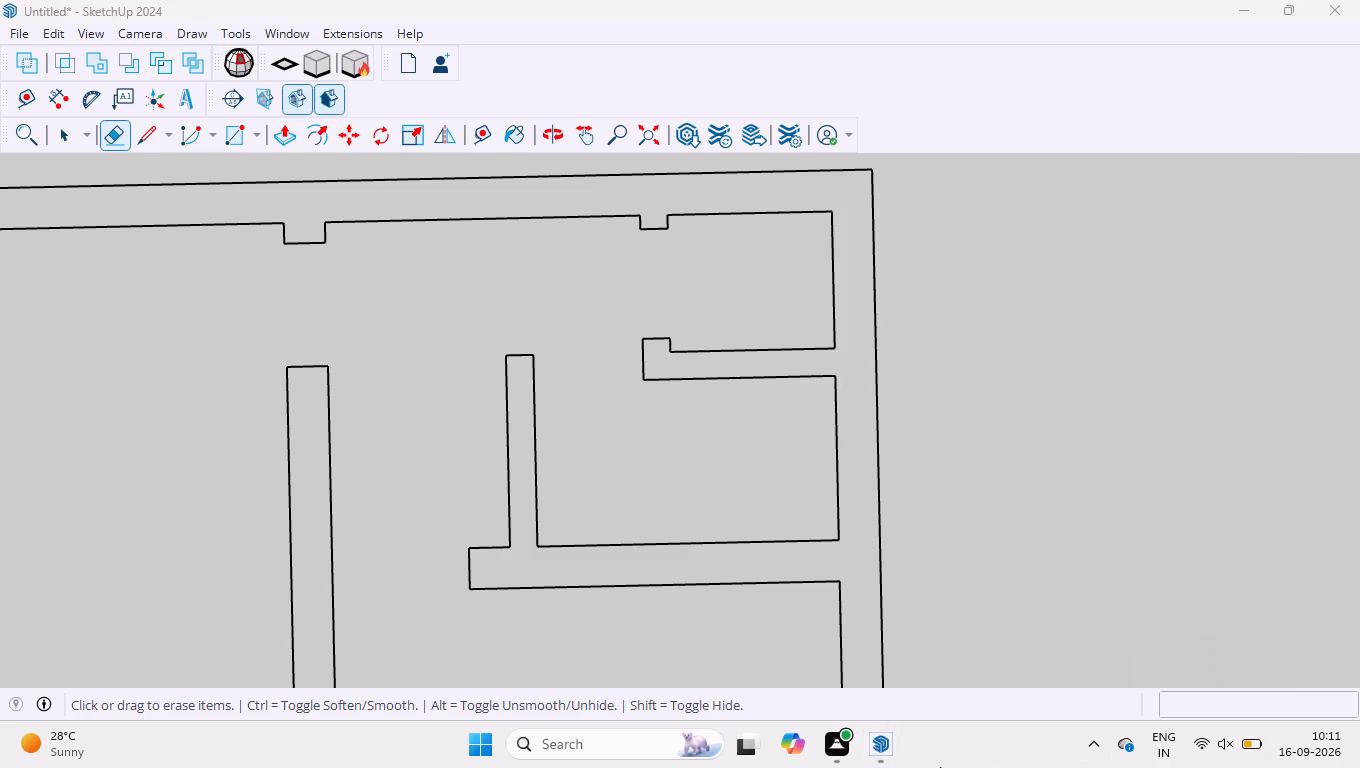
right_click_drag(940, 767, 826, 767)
Draw a 900 by 25 mm door leaf from the top right corner of the wall below the main vertical wall's opening.
key("space")
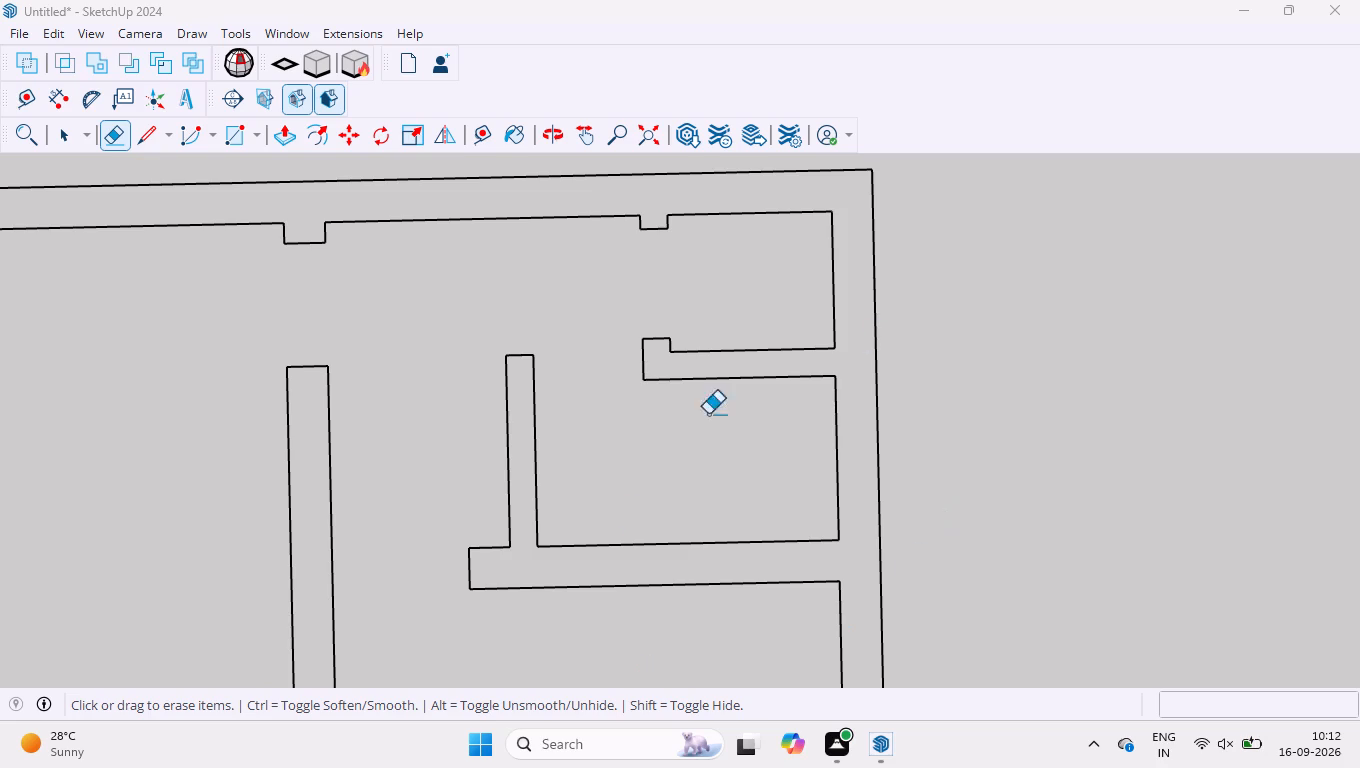
scroll(676, 497, "down", 4)
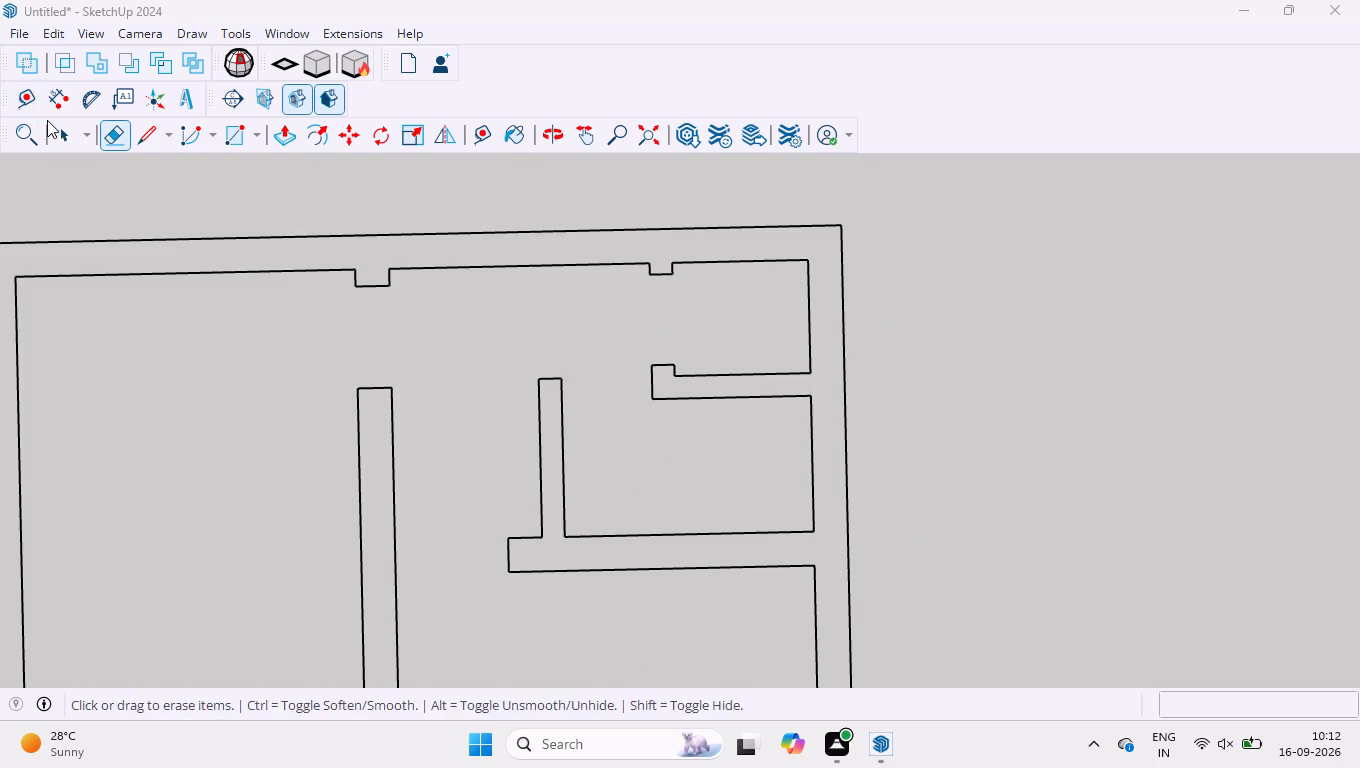
left_click(65, 133)
scroll(691, 485, "down", 4)
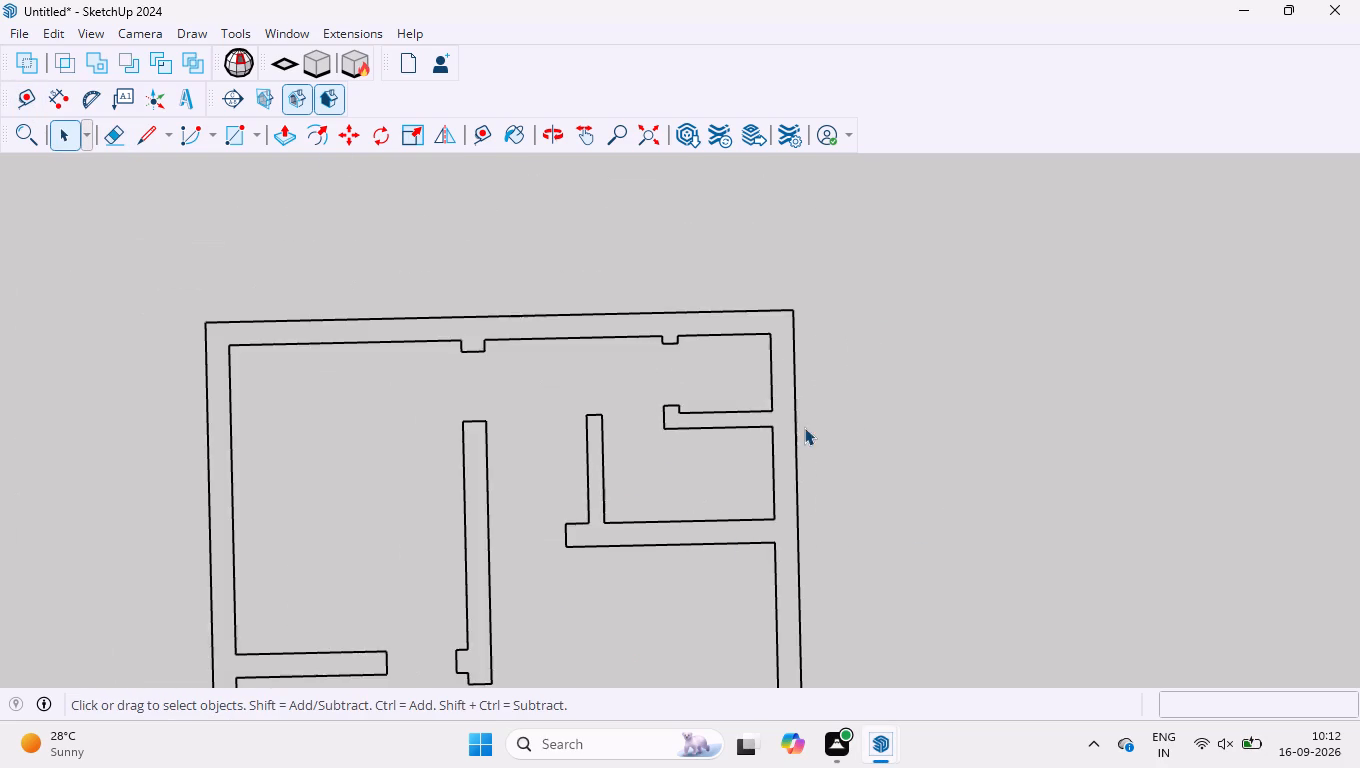
scroll(791, 432, "down", 5)
scroll(740, 260, "down", 4)
scroll(577, 617, "up", 3)
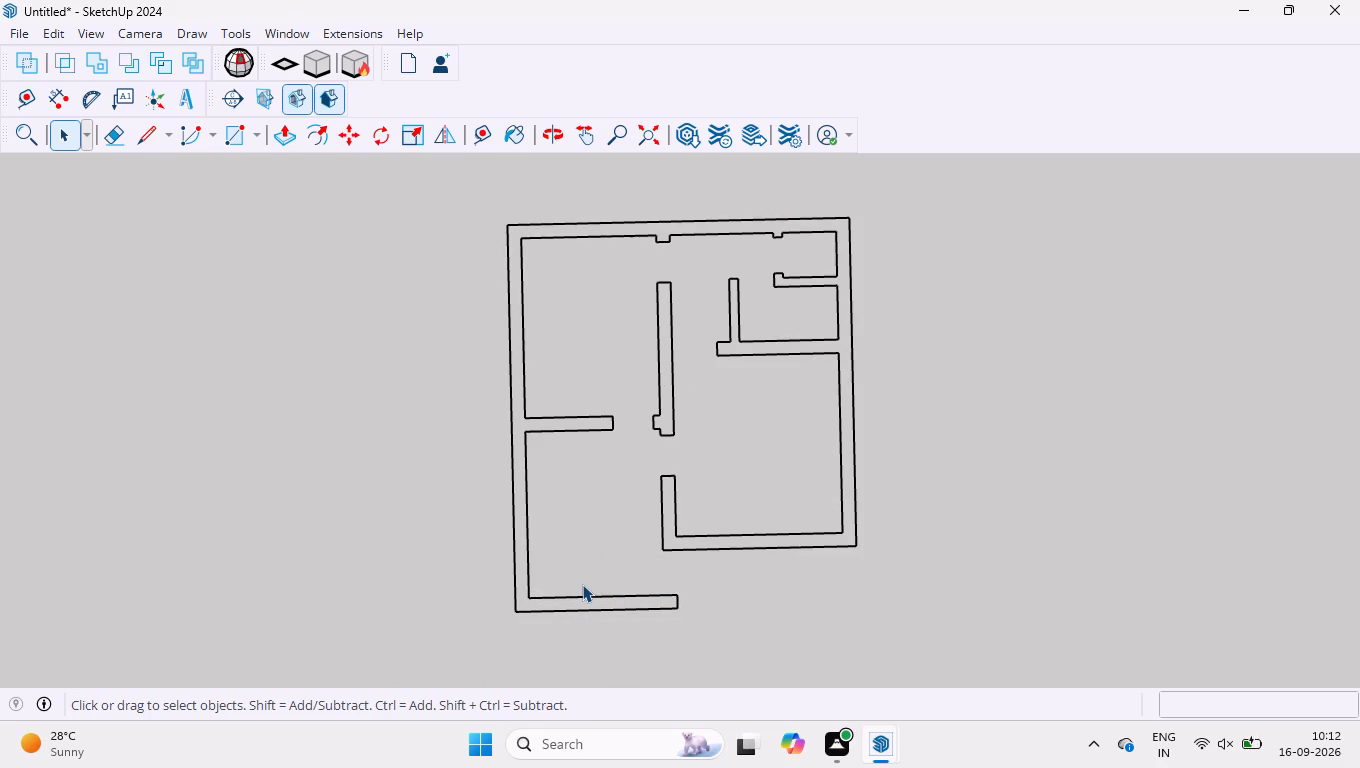
scroll(668, 452, "up", 16)
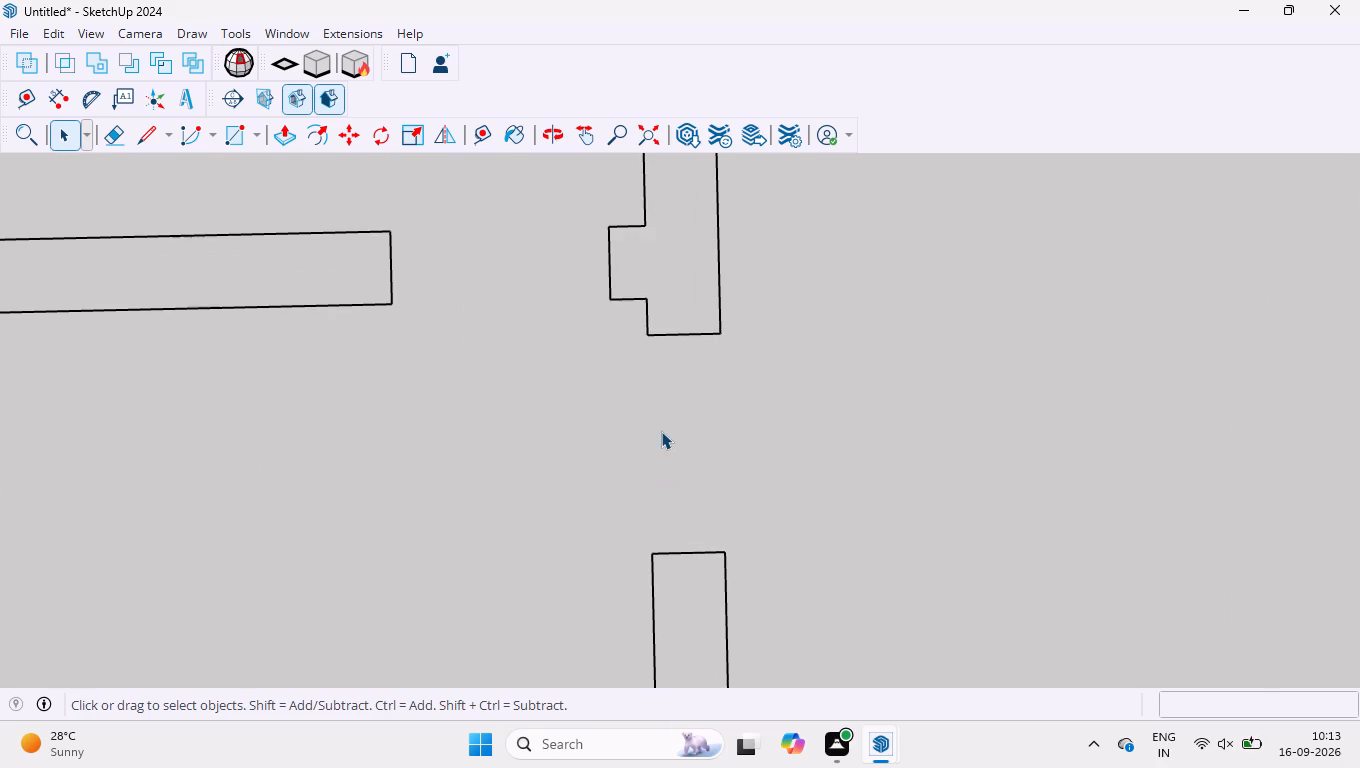
left_click(231, 138)
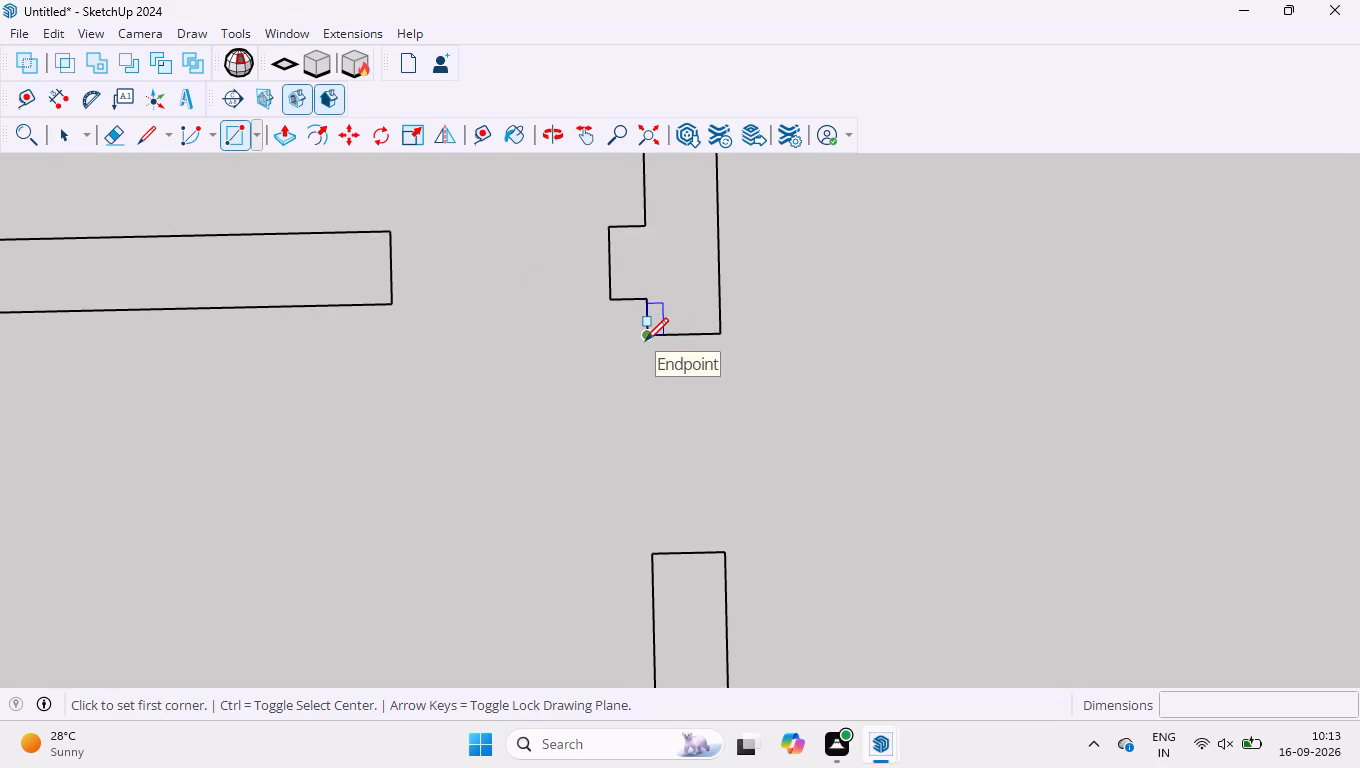
left_click(723, 559)
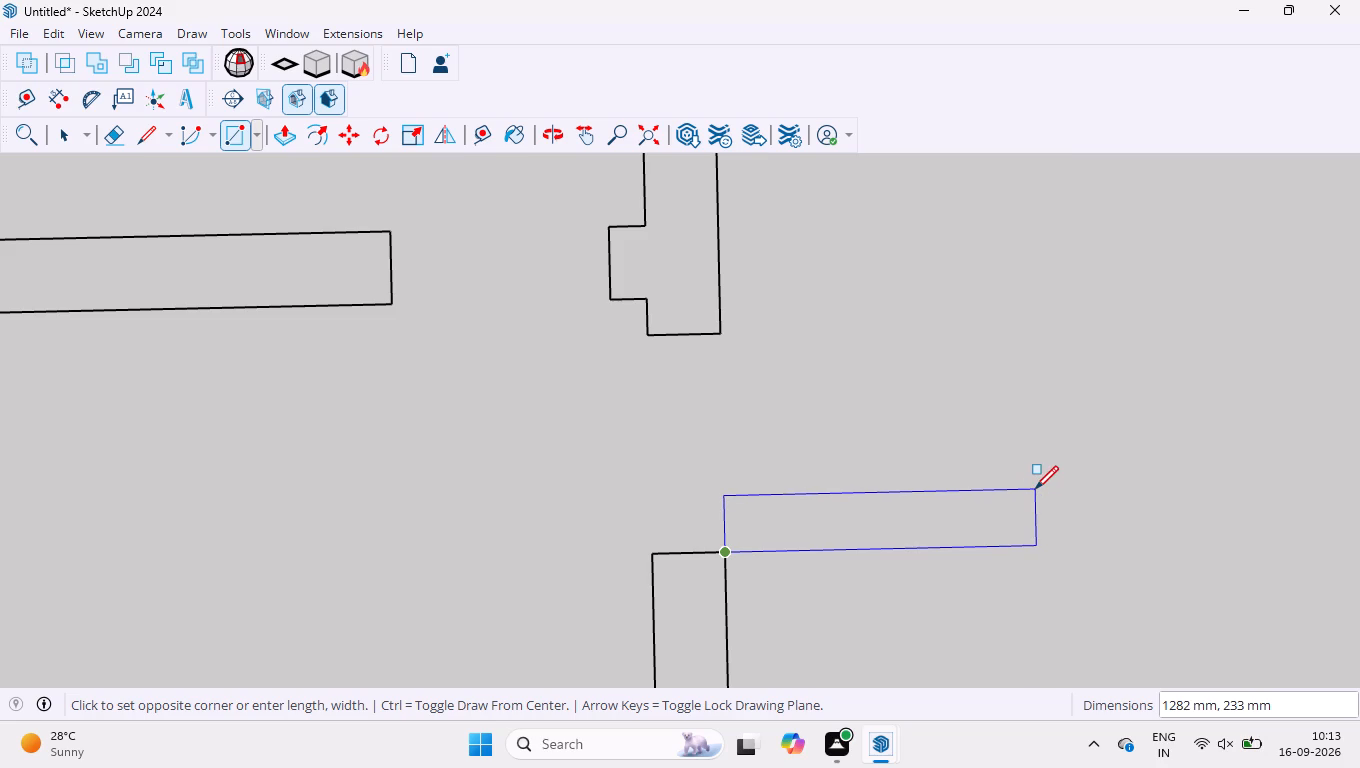
type("900")
key("comma")
type("25")
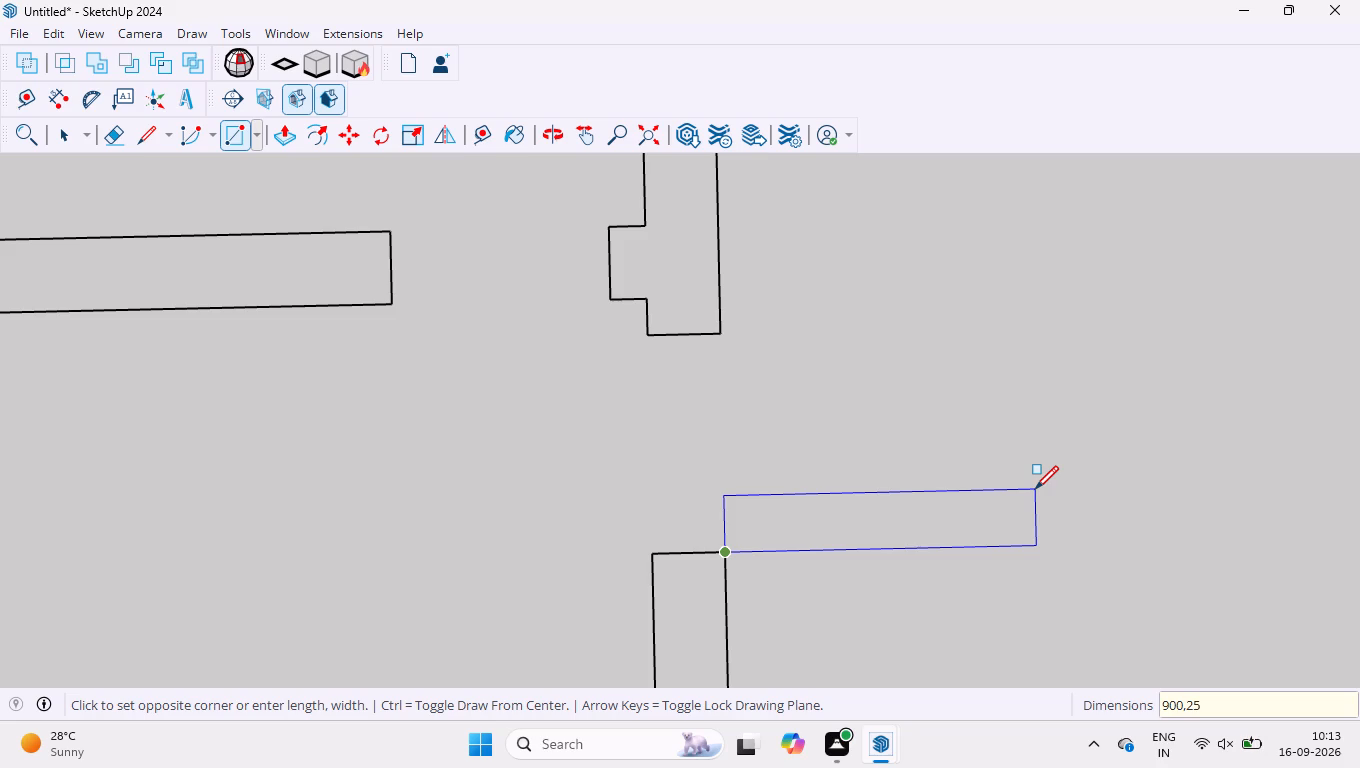
key("Return")
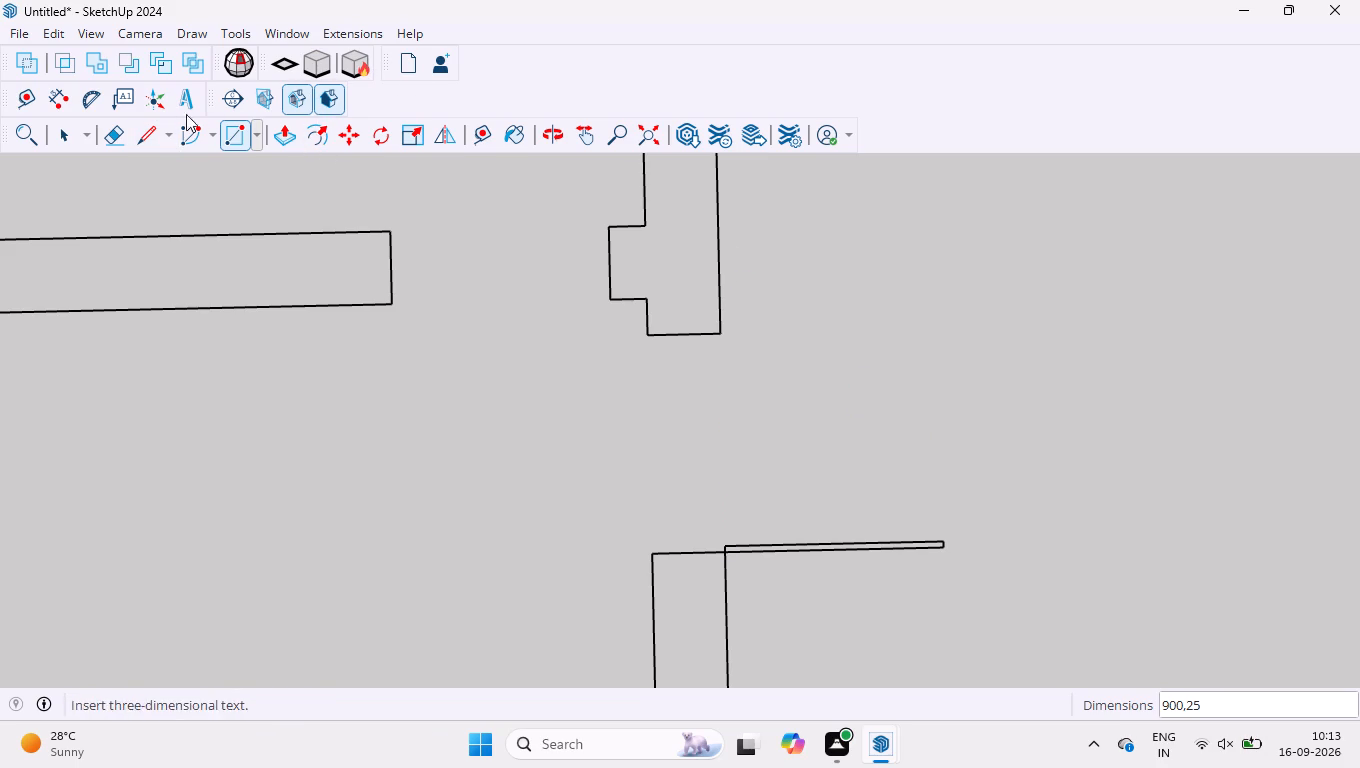
Draw a 90-degree door swing arc of 900 mm radius, centred on the hinge corner, from the opposite wall corner to the leaf's end.
left_click(213, 131)
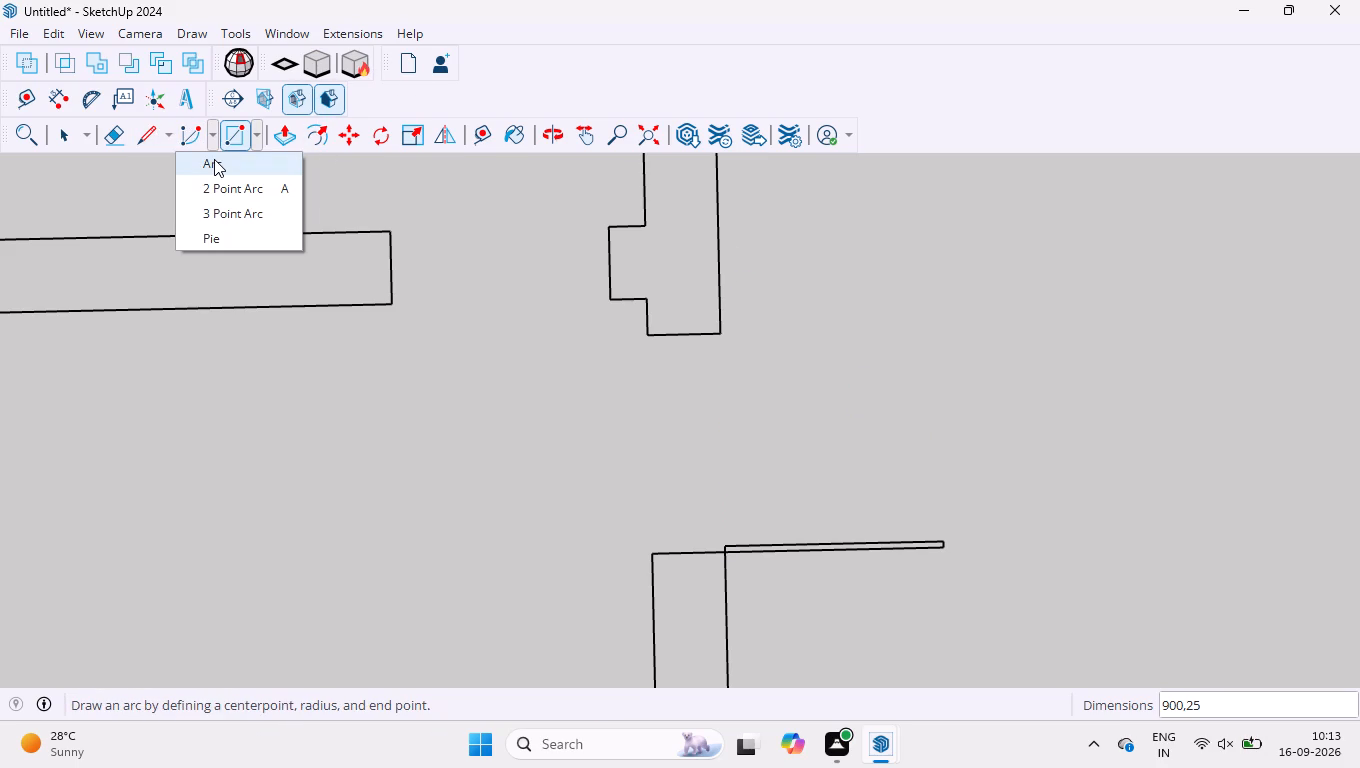
left_click(214, 159)
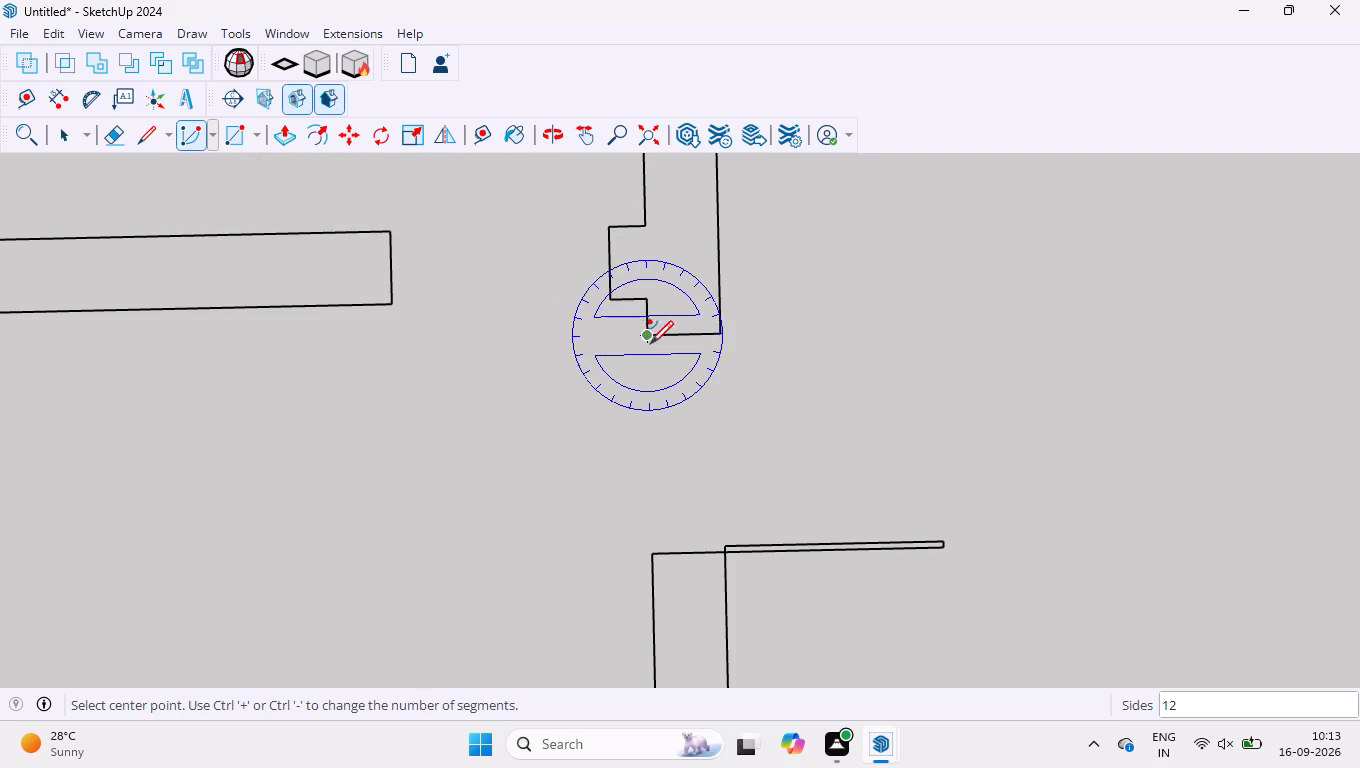
left_click(728, 557)
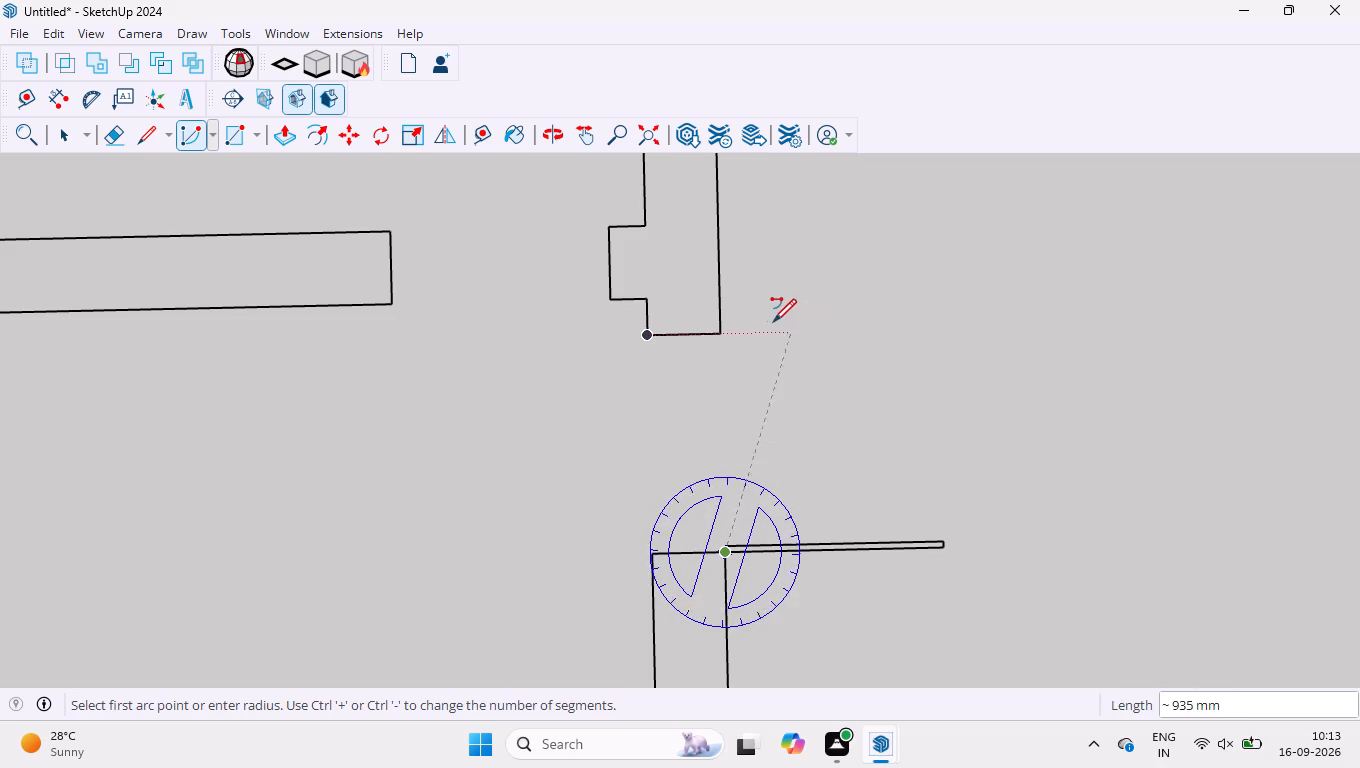
left_click(717, 334)
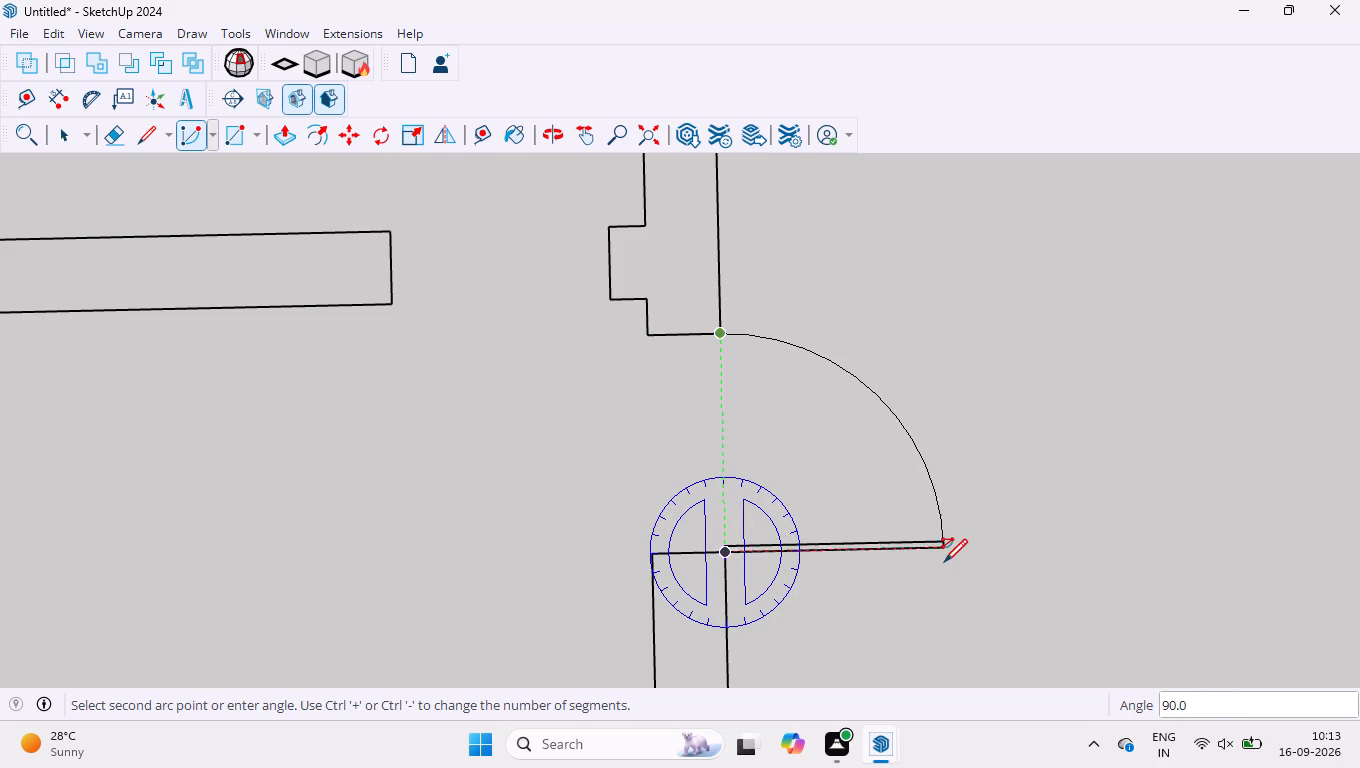
scroll(944, 562, "up", 7)
left_click(941, 530)
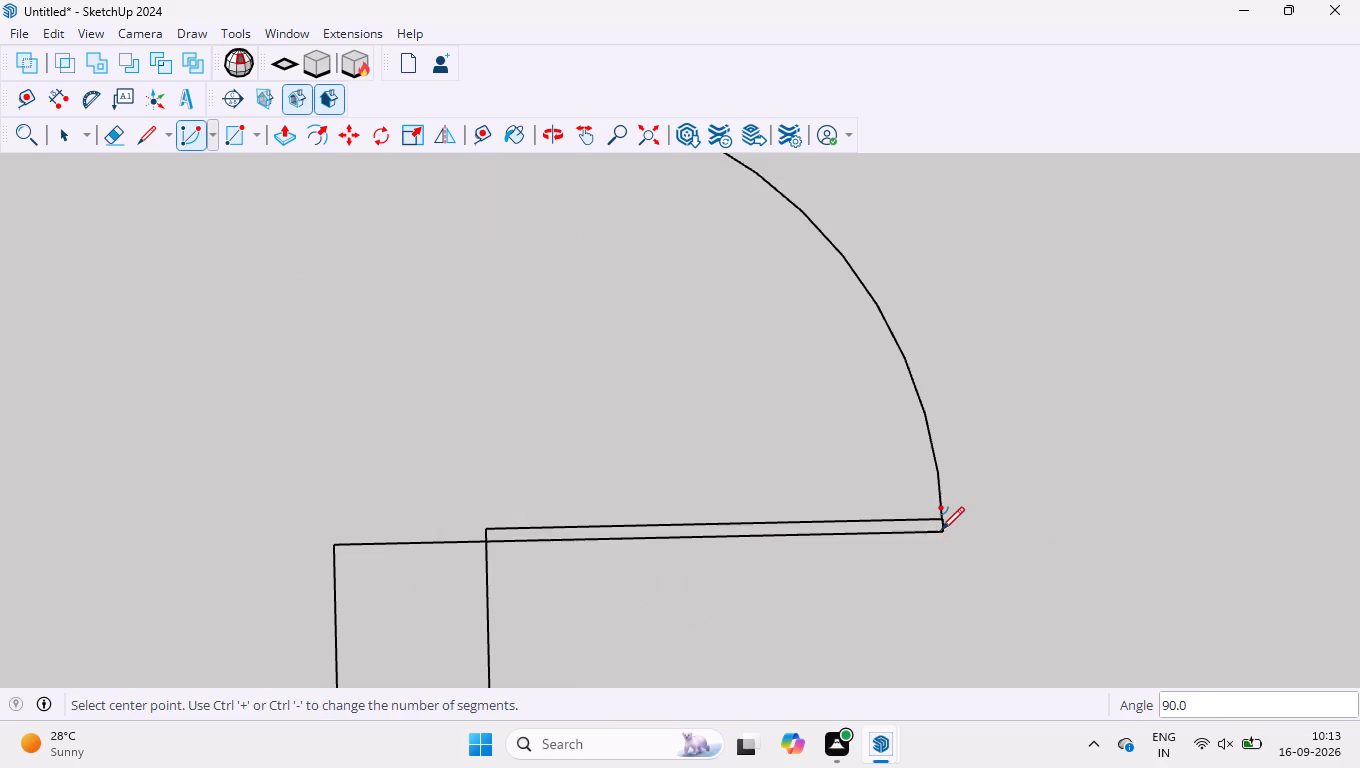
scroll(805, 477, "down", 8)
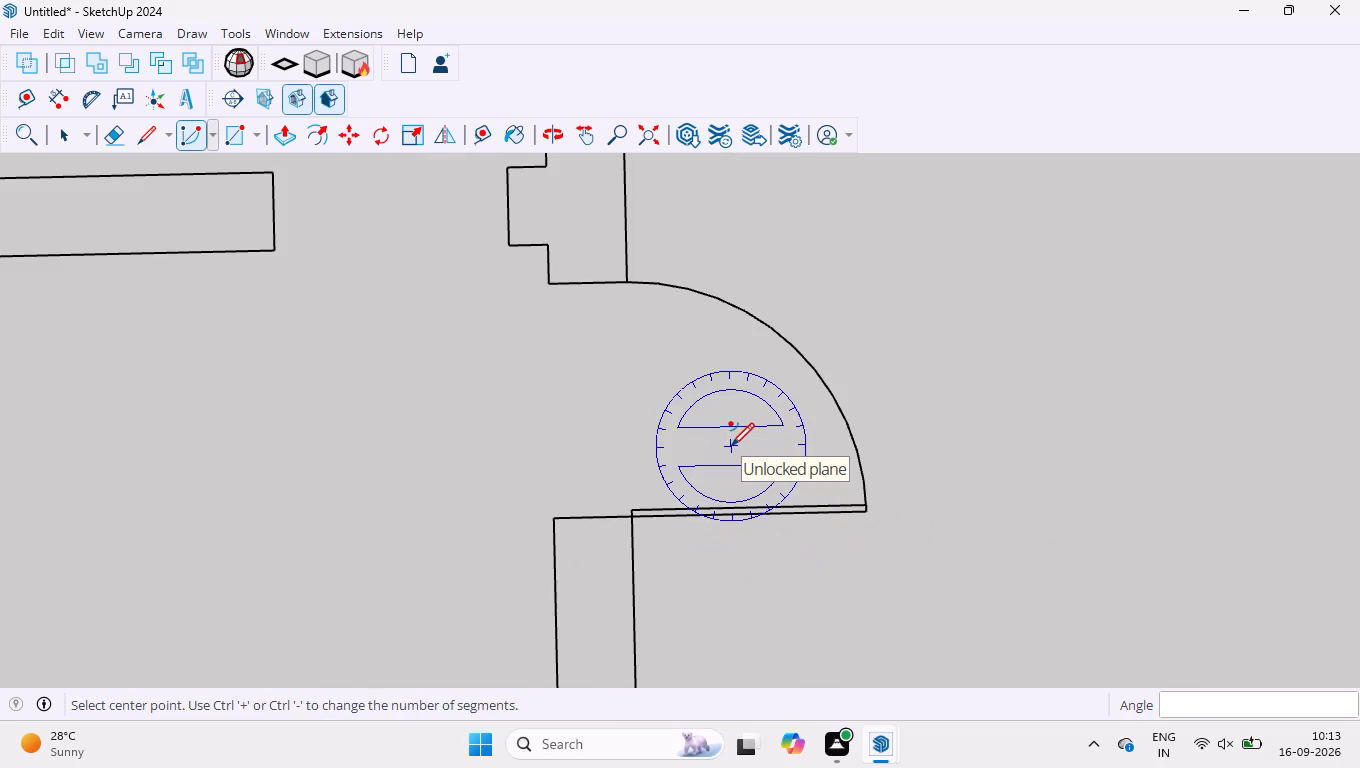
key("Return")
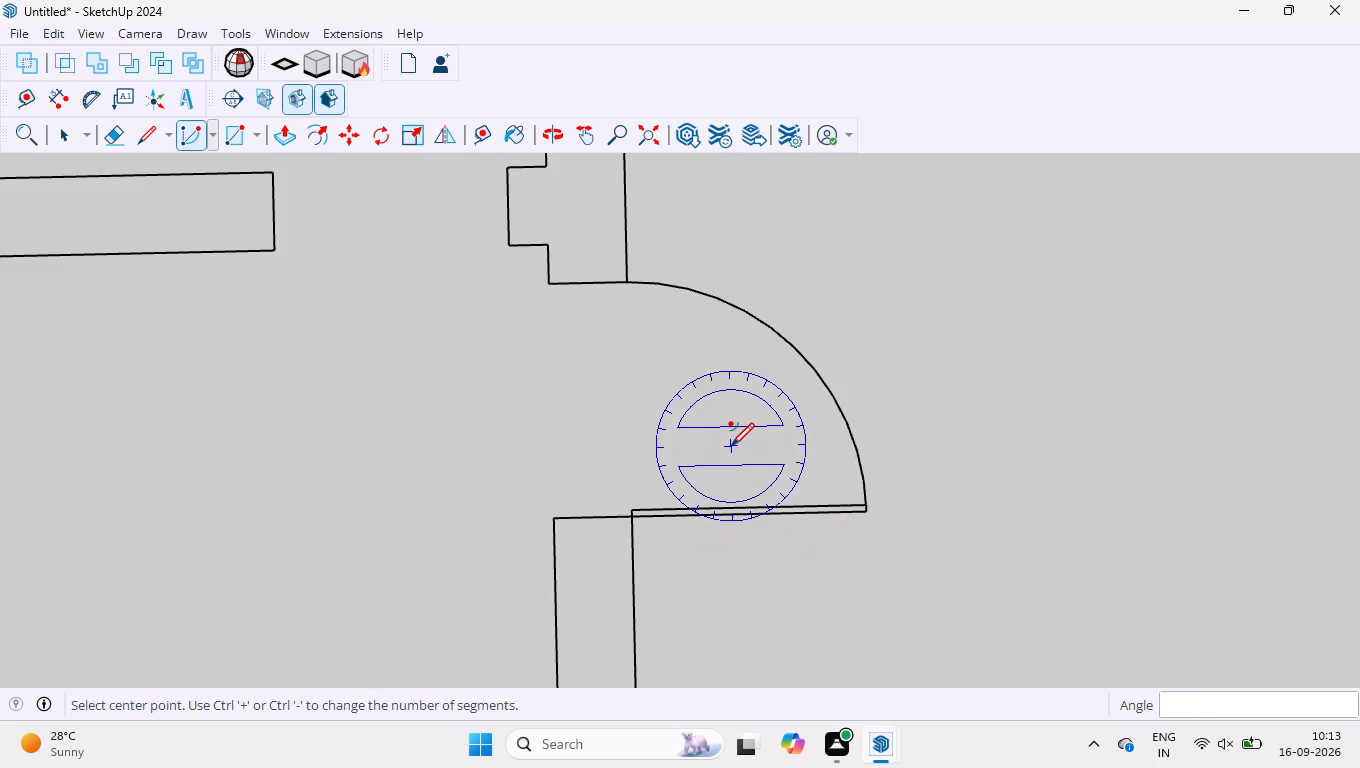
key("space")
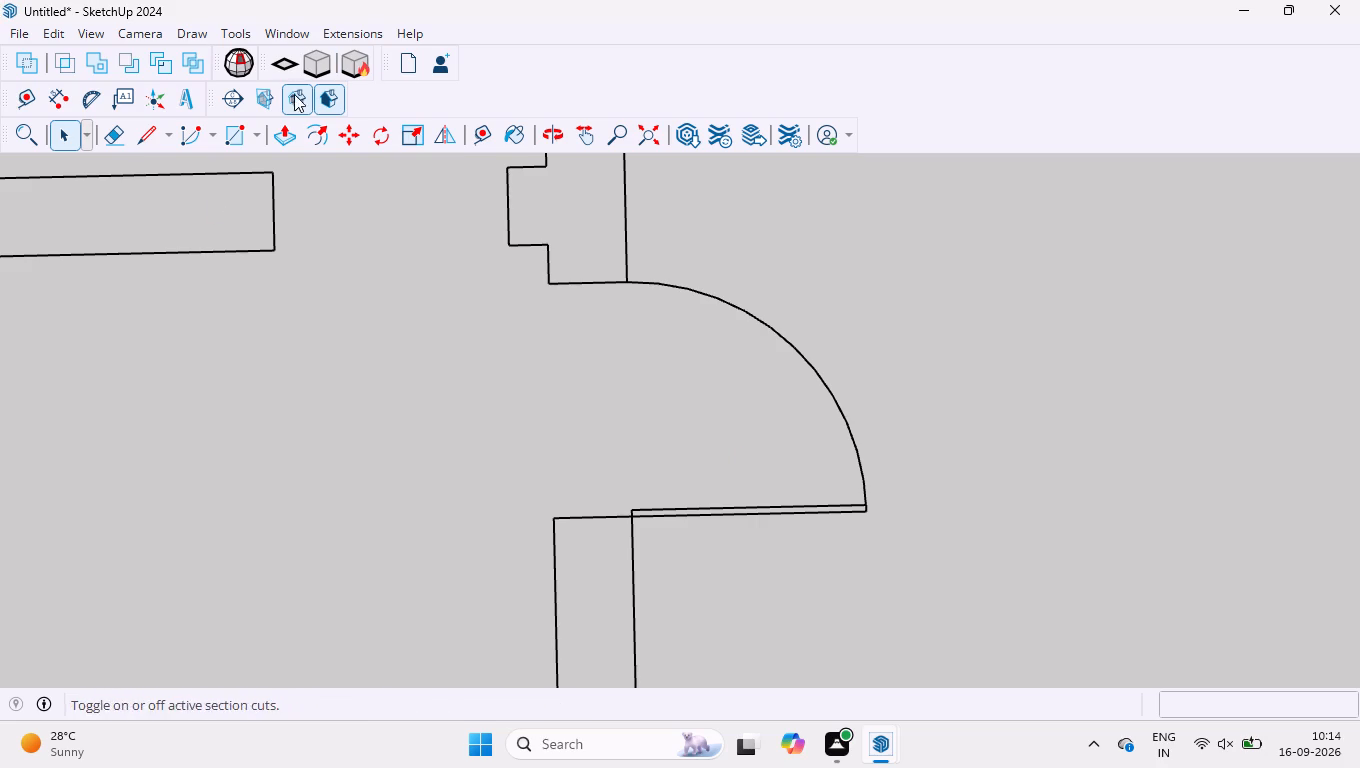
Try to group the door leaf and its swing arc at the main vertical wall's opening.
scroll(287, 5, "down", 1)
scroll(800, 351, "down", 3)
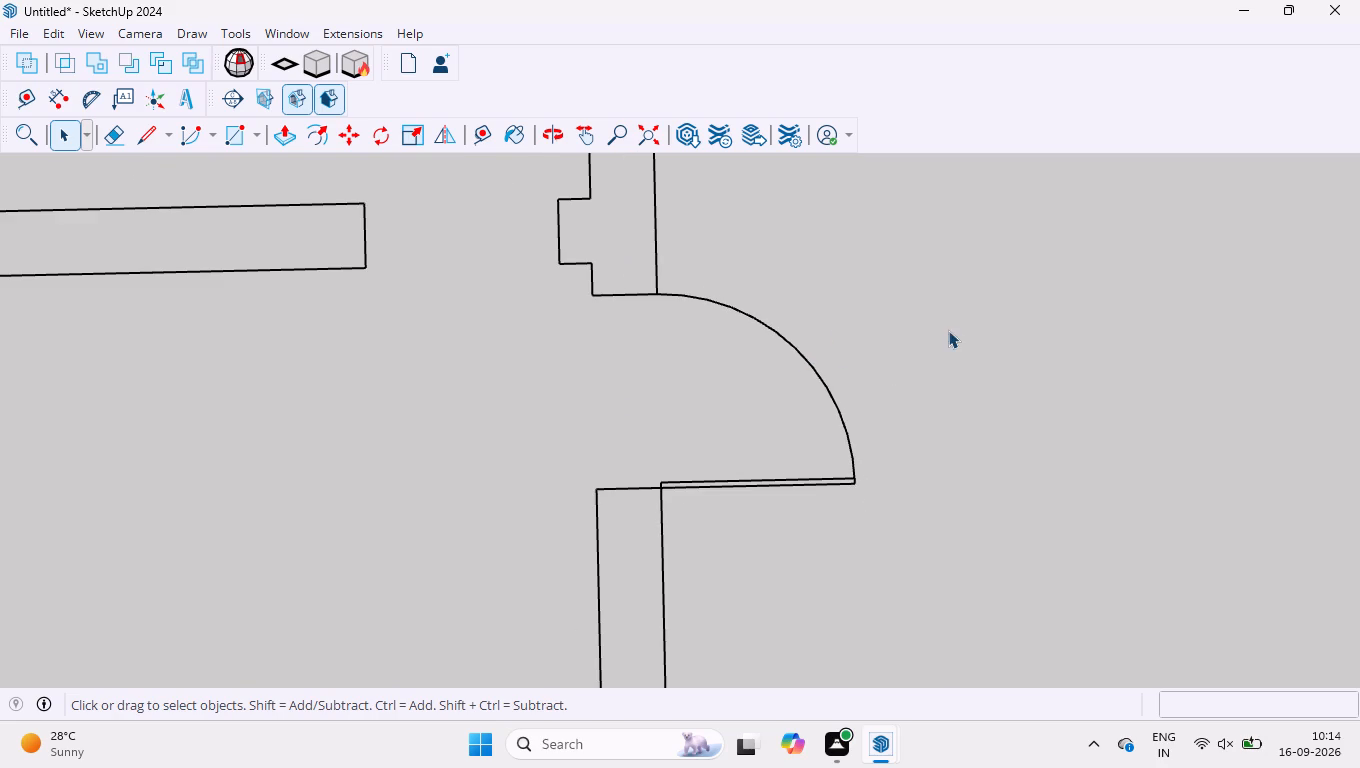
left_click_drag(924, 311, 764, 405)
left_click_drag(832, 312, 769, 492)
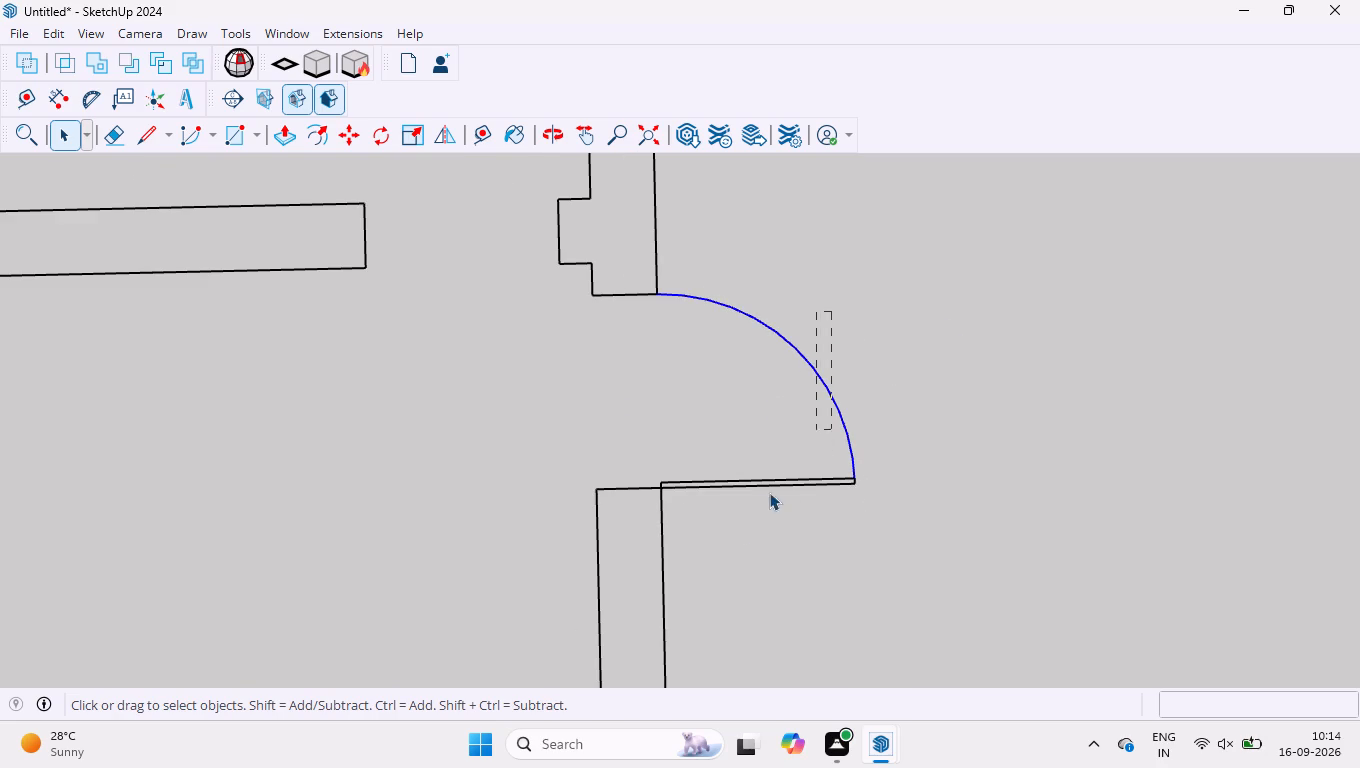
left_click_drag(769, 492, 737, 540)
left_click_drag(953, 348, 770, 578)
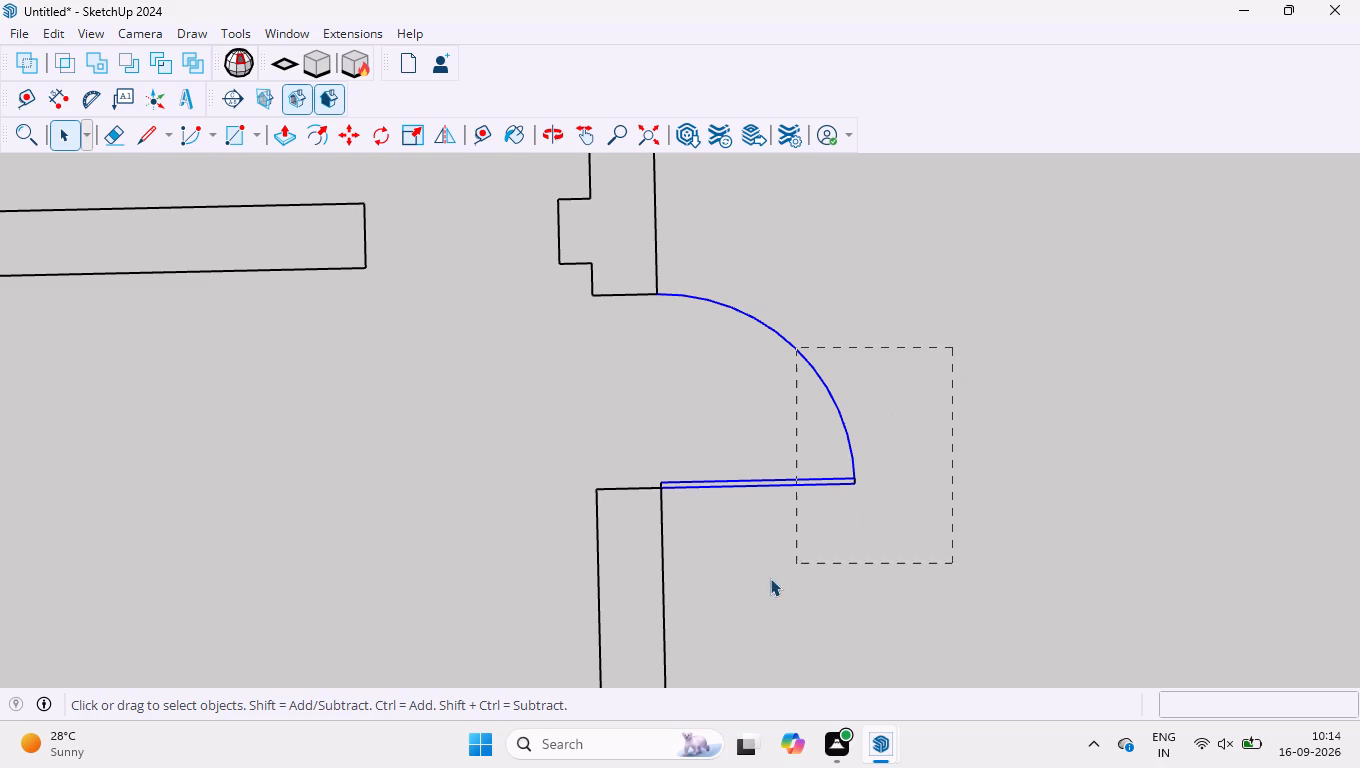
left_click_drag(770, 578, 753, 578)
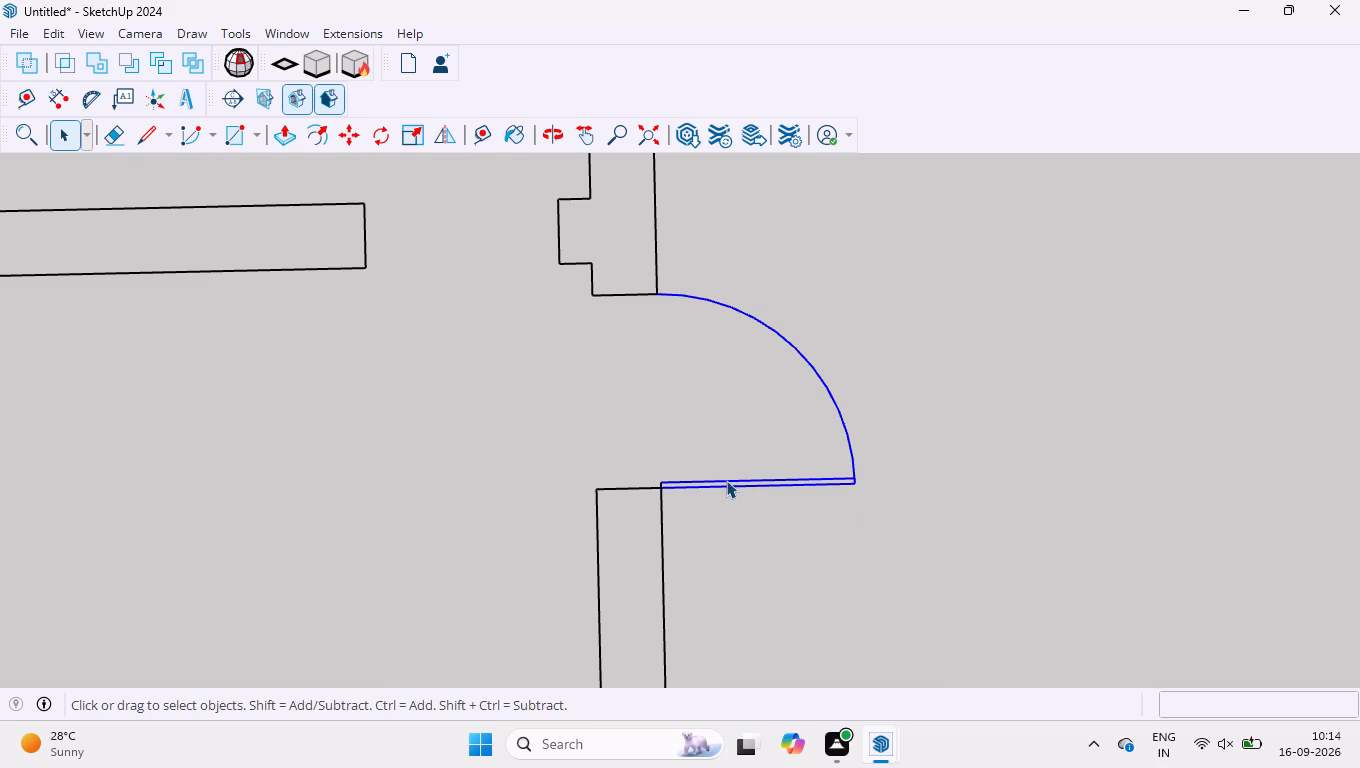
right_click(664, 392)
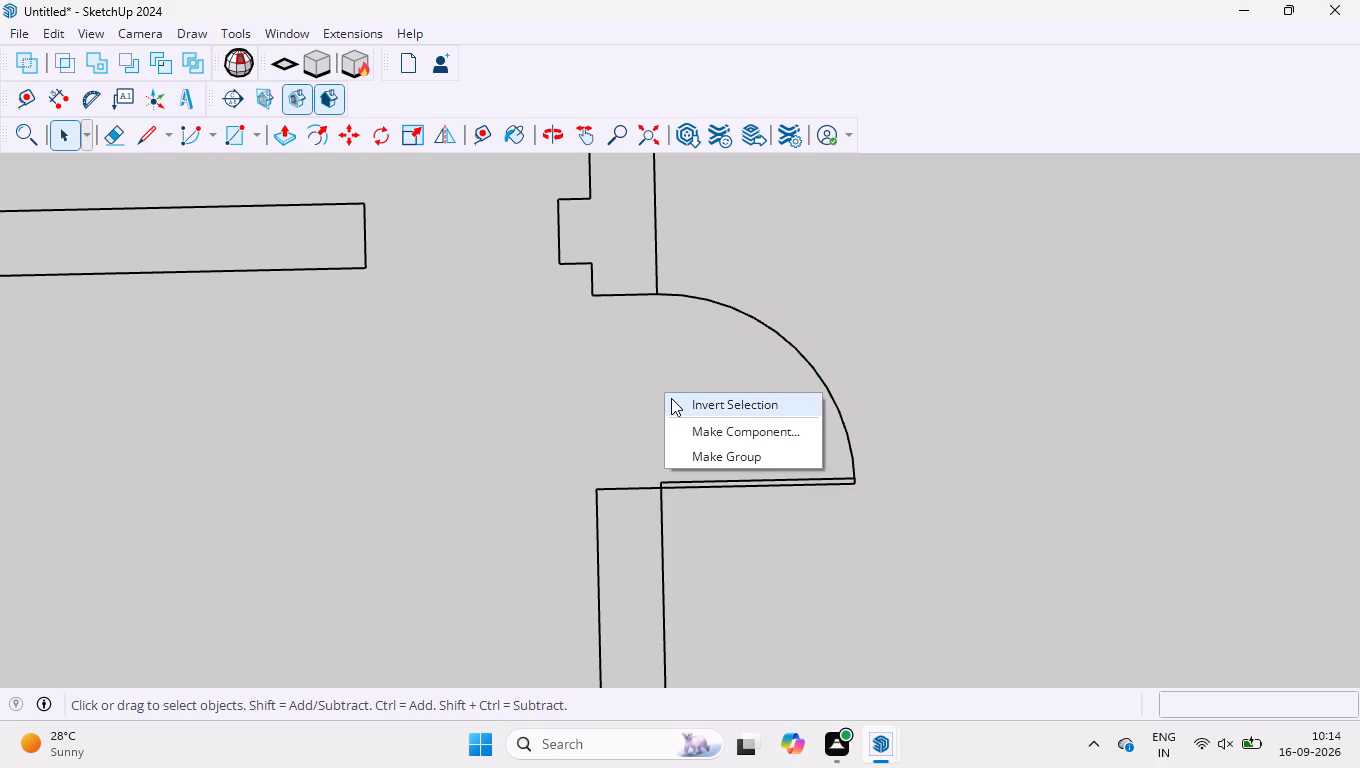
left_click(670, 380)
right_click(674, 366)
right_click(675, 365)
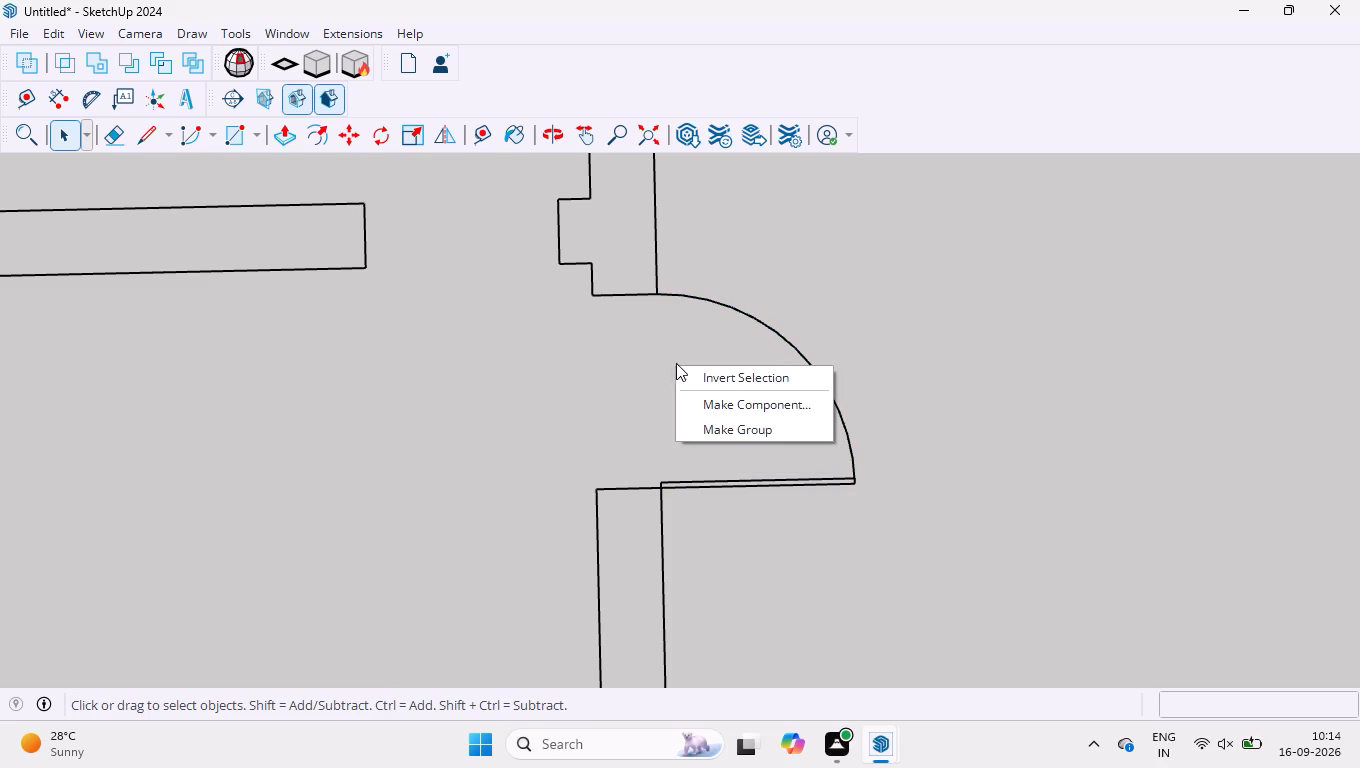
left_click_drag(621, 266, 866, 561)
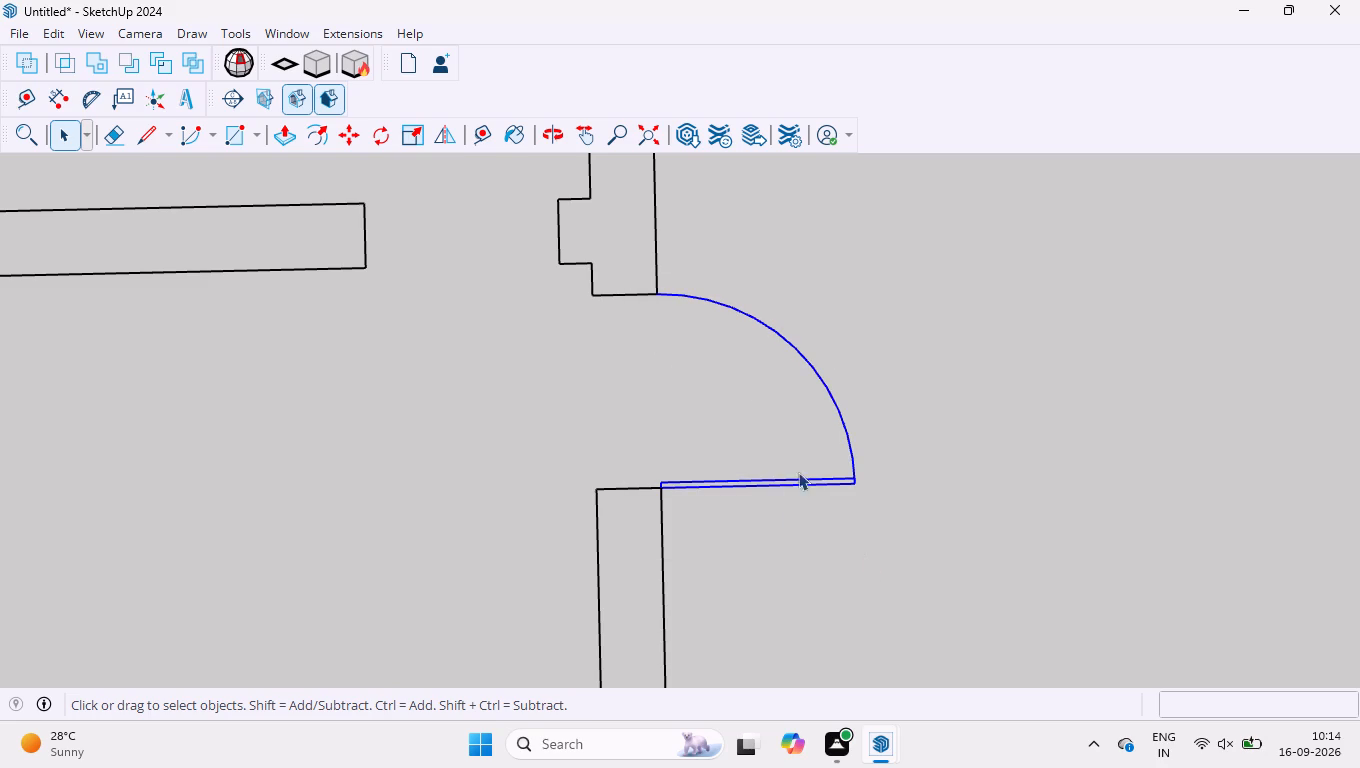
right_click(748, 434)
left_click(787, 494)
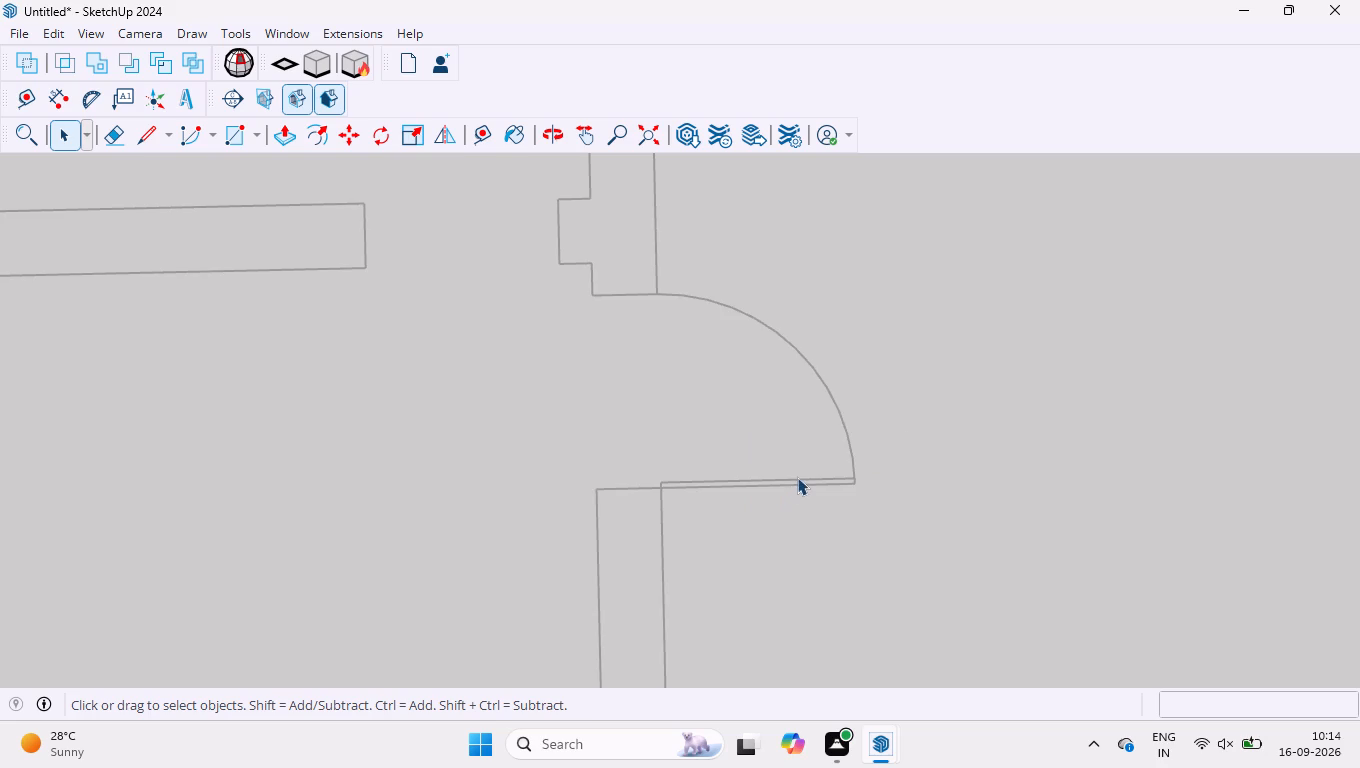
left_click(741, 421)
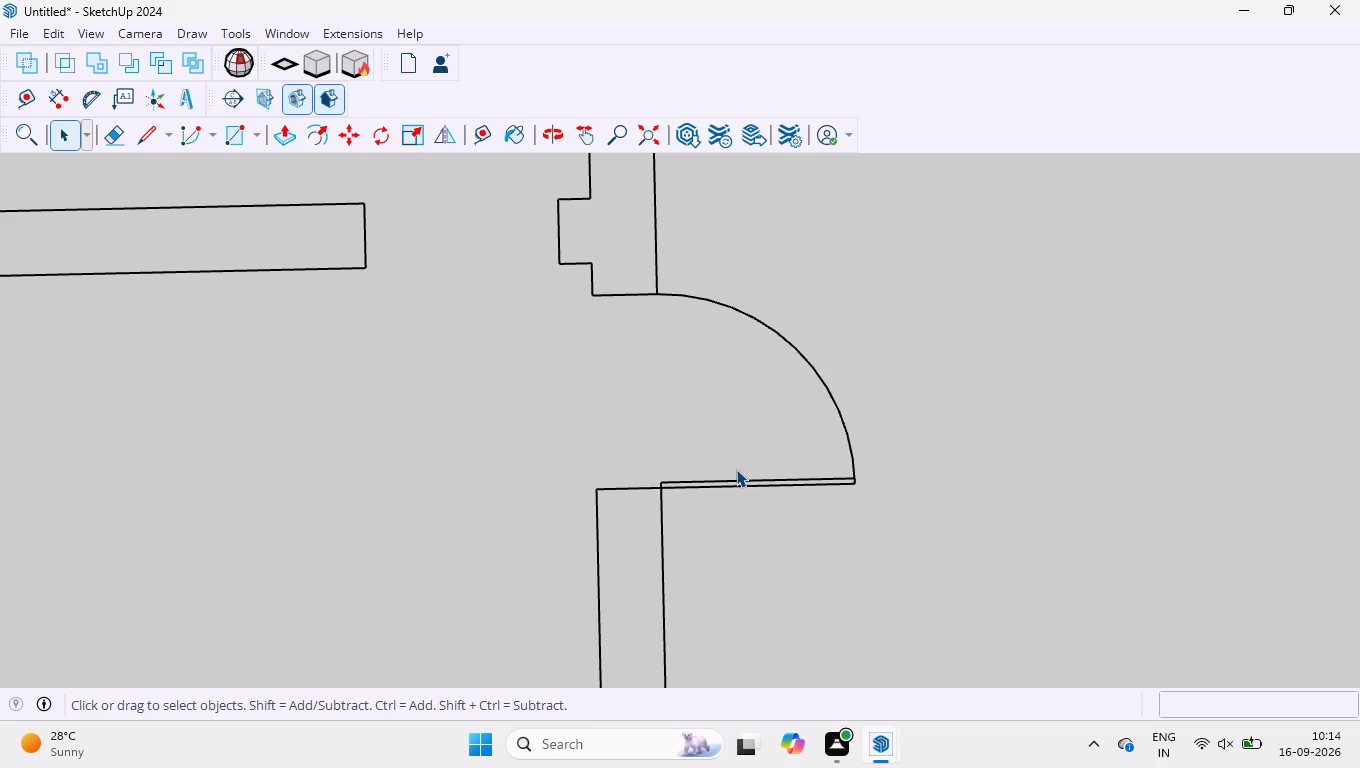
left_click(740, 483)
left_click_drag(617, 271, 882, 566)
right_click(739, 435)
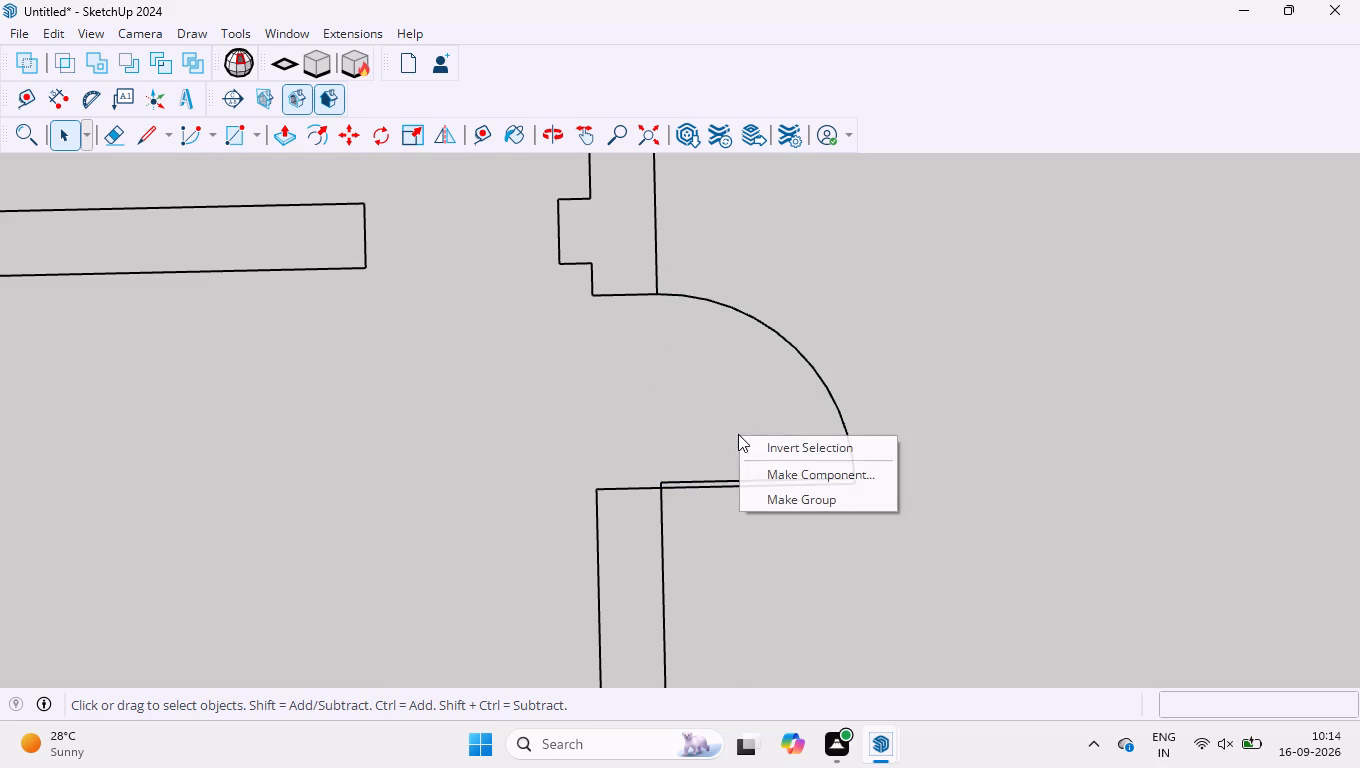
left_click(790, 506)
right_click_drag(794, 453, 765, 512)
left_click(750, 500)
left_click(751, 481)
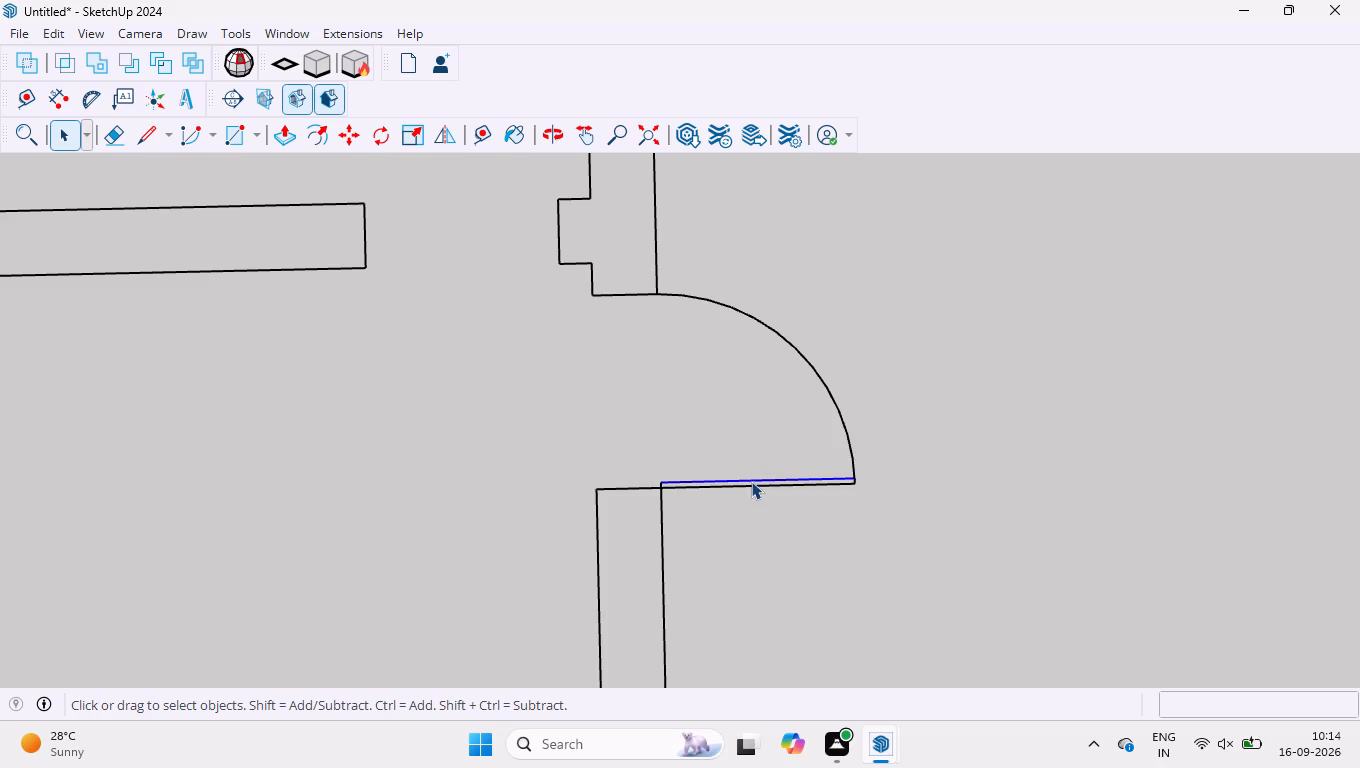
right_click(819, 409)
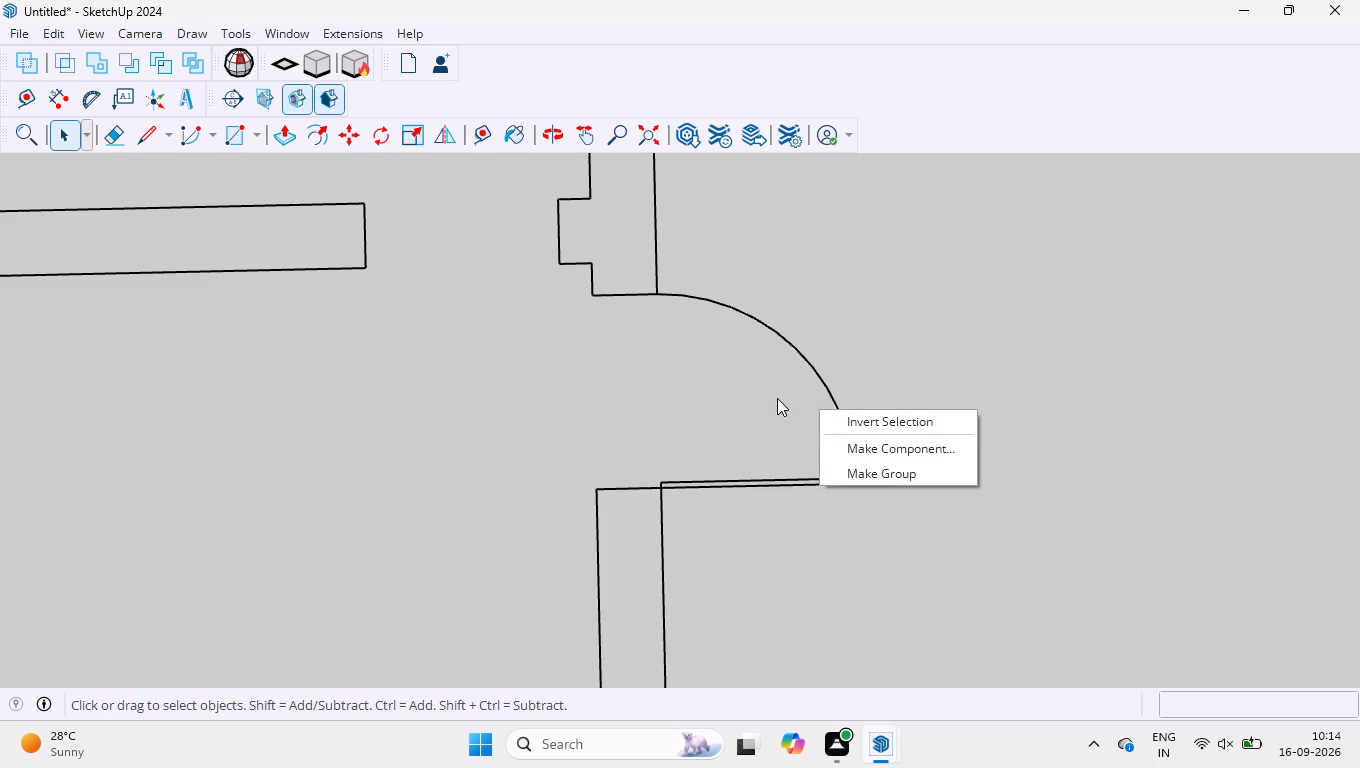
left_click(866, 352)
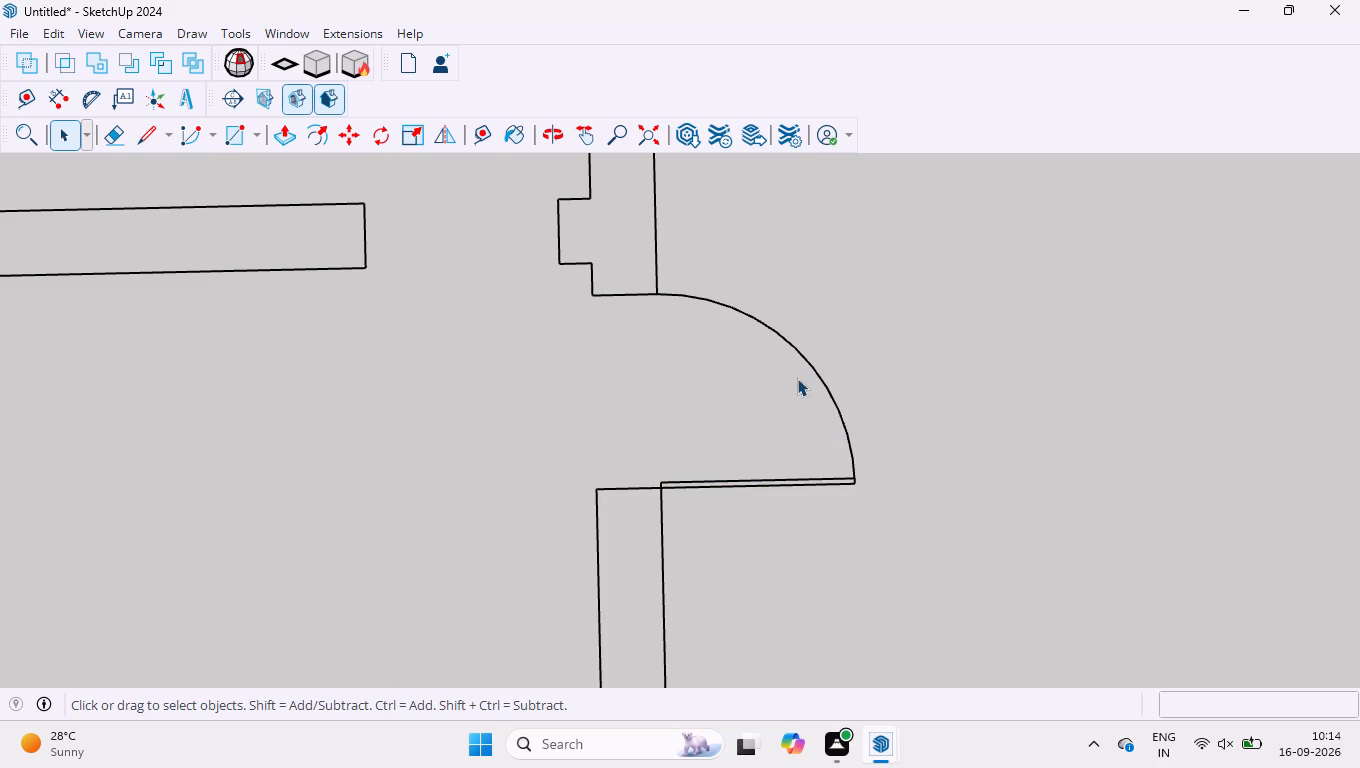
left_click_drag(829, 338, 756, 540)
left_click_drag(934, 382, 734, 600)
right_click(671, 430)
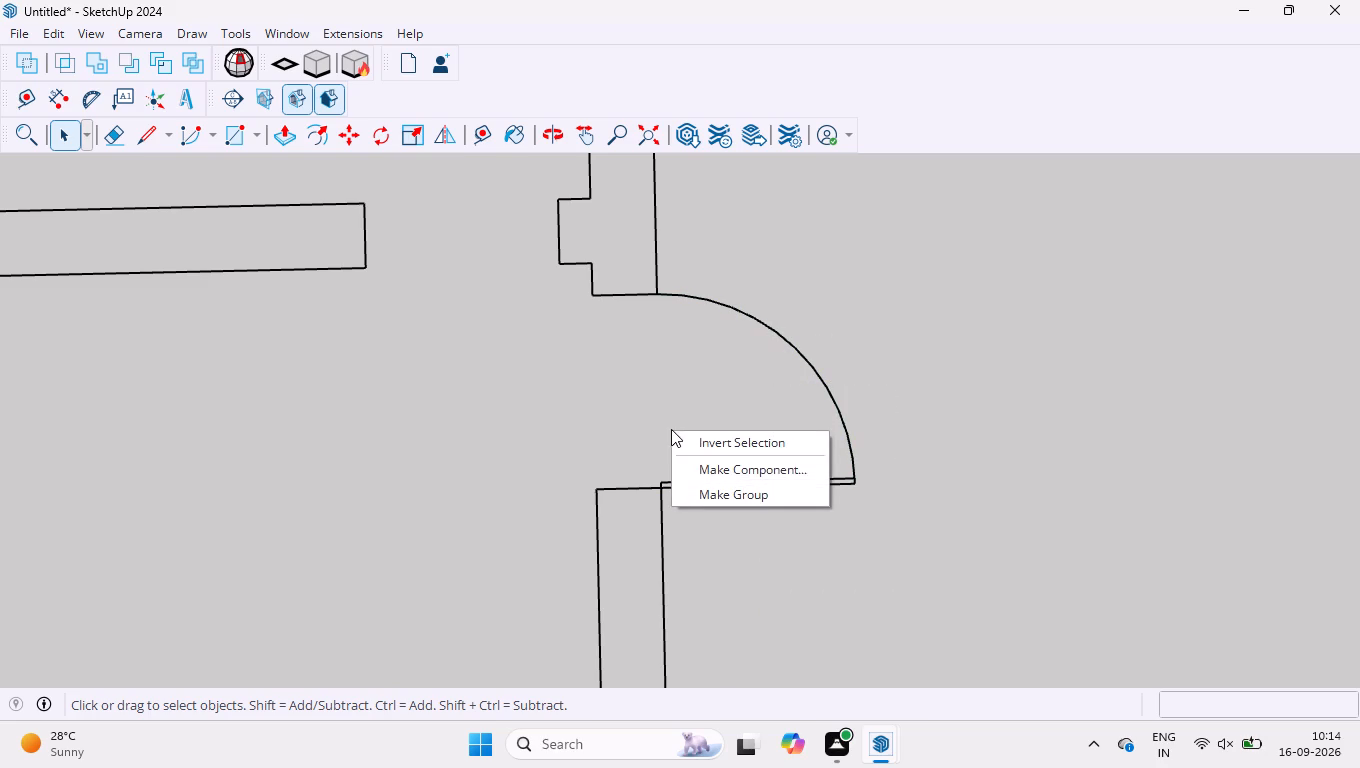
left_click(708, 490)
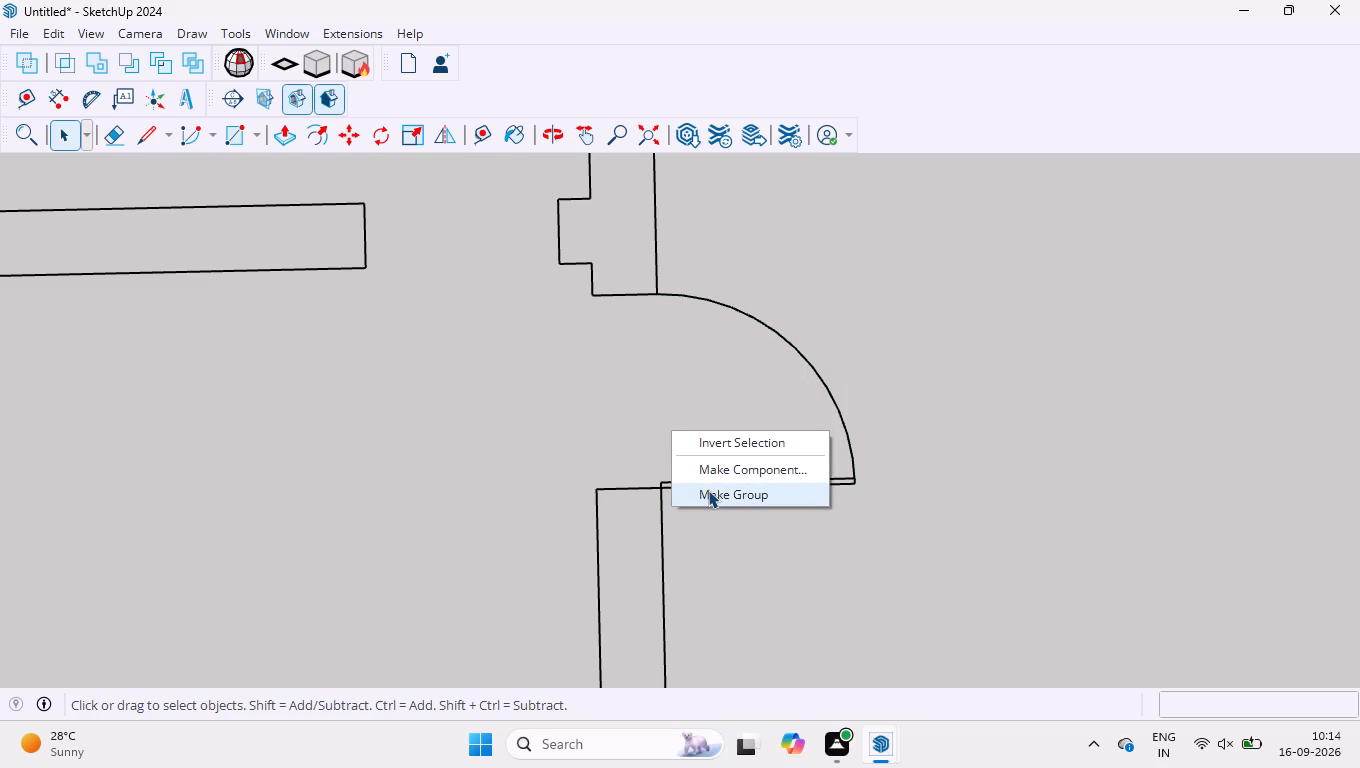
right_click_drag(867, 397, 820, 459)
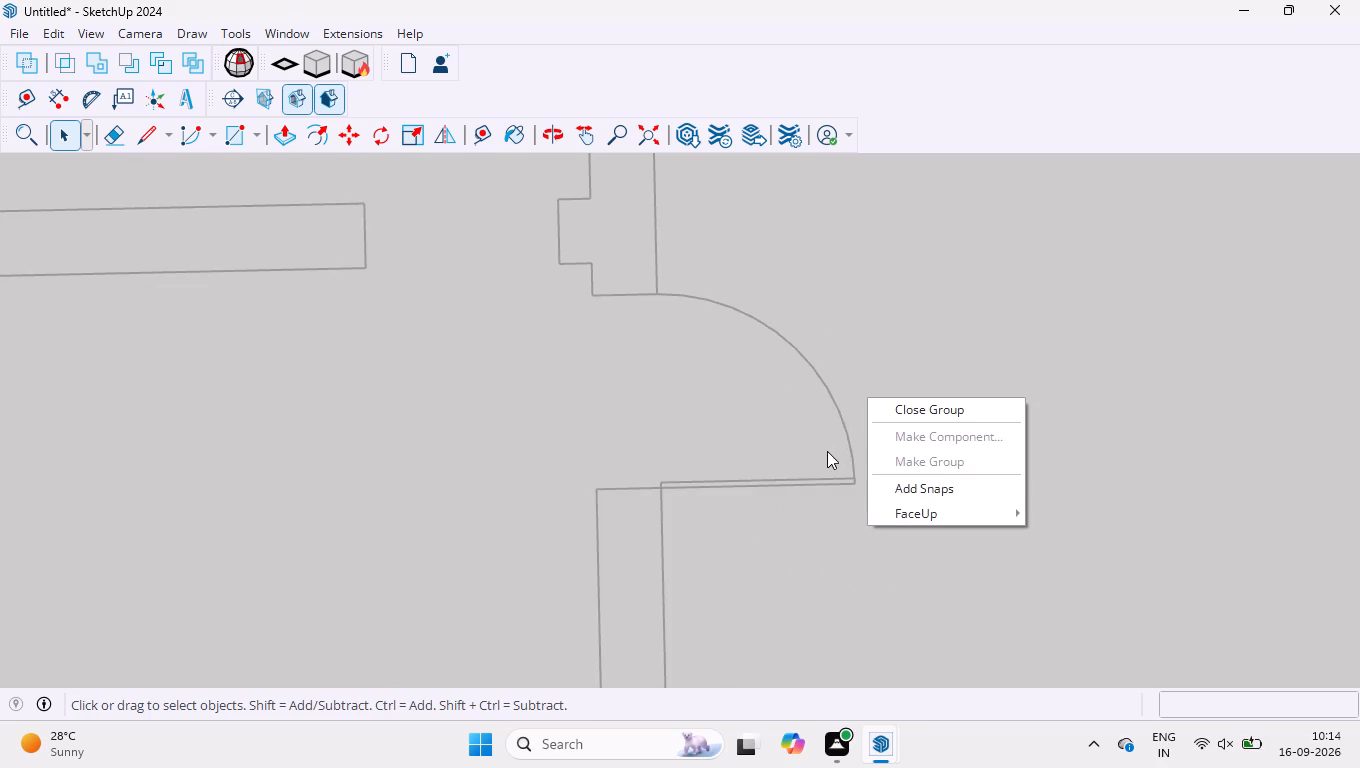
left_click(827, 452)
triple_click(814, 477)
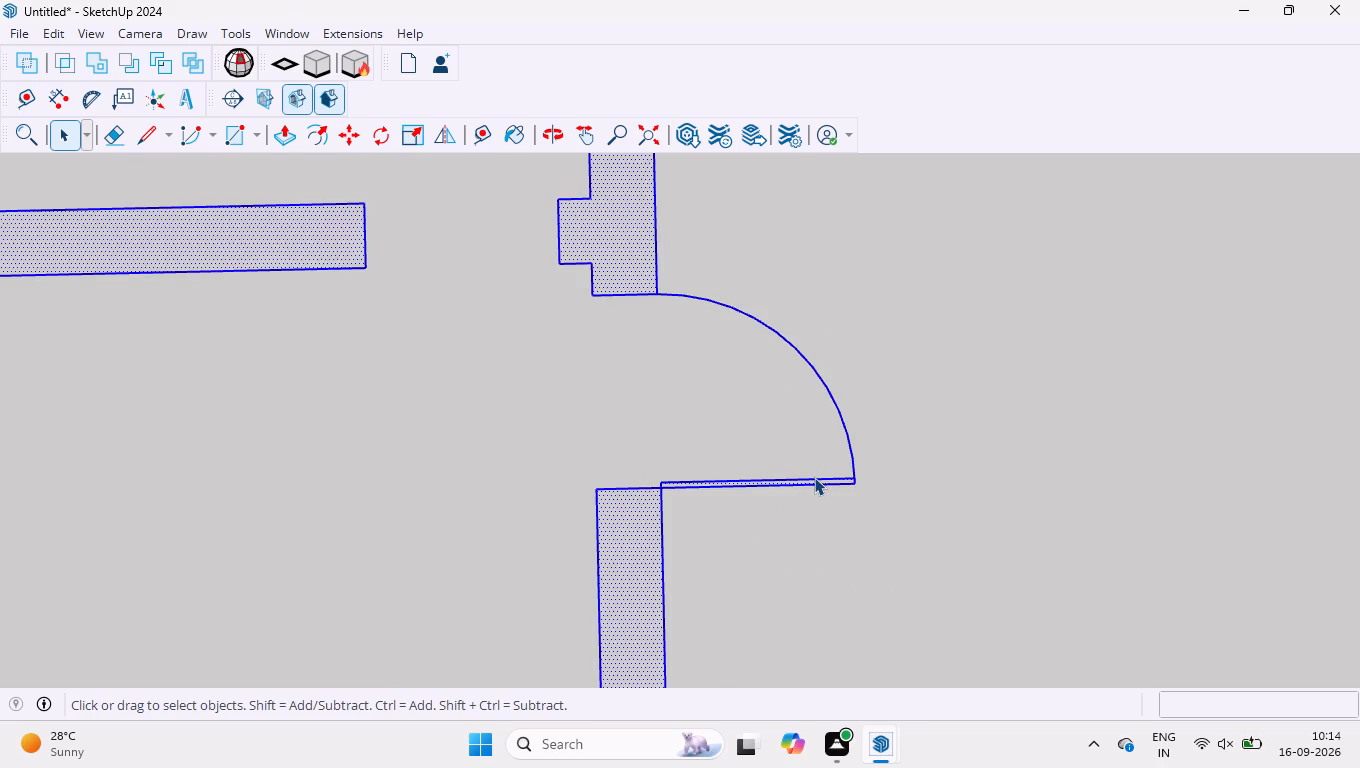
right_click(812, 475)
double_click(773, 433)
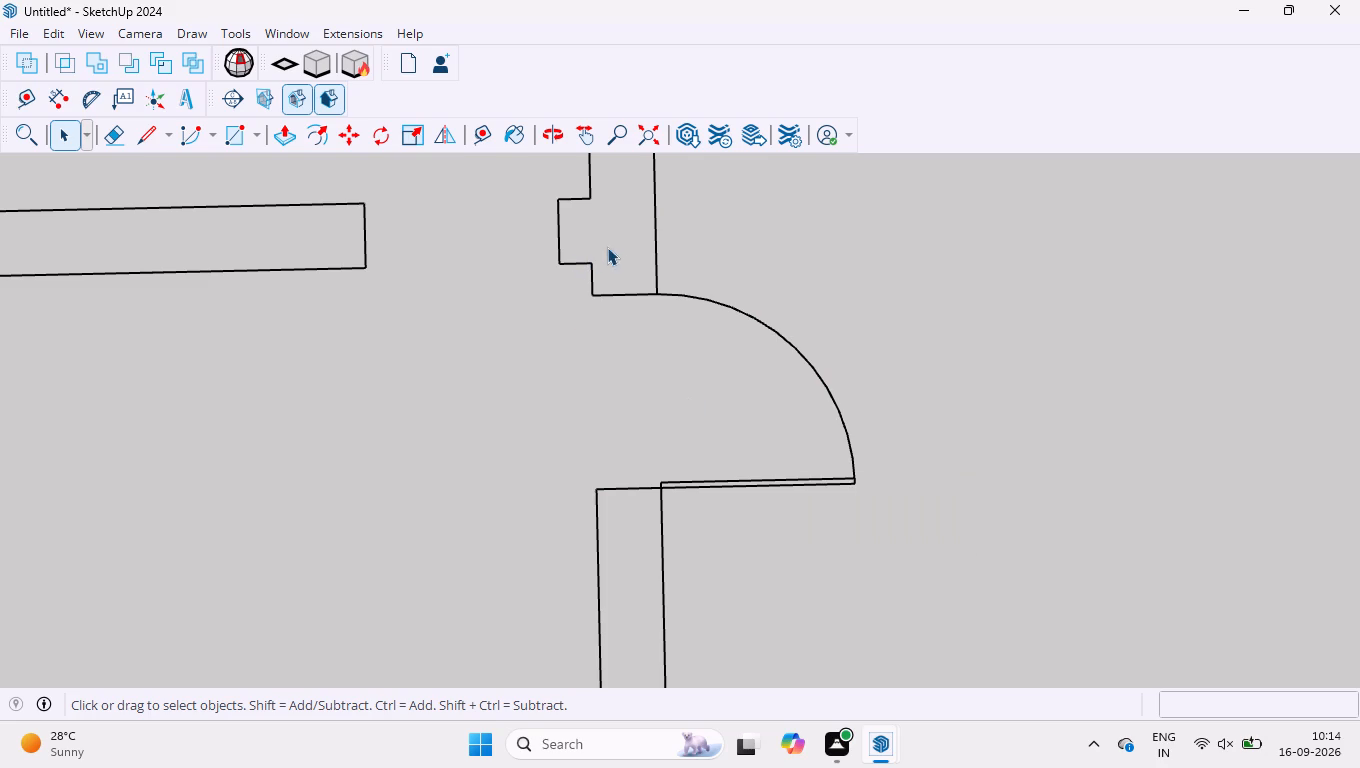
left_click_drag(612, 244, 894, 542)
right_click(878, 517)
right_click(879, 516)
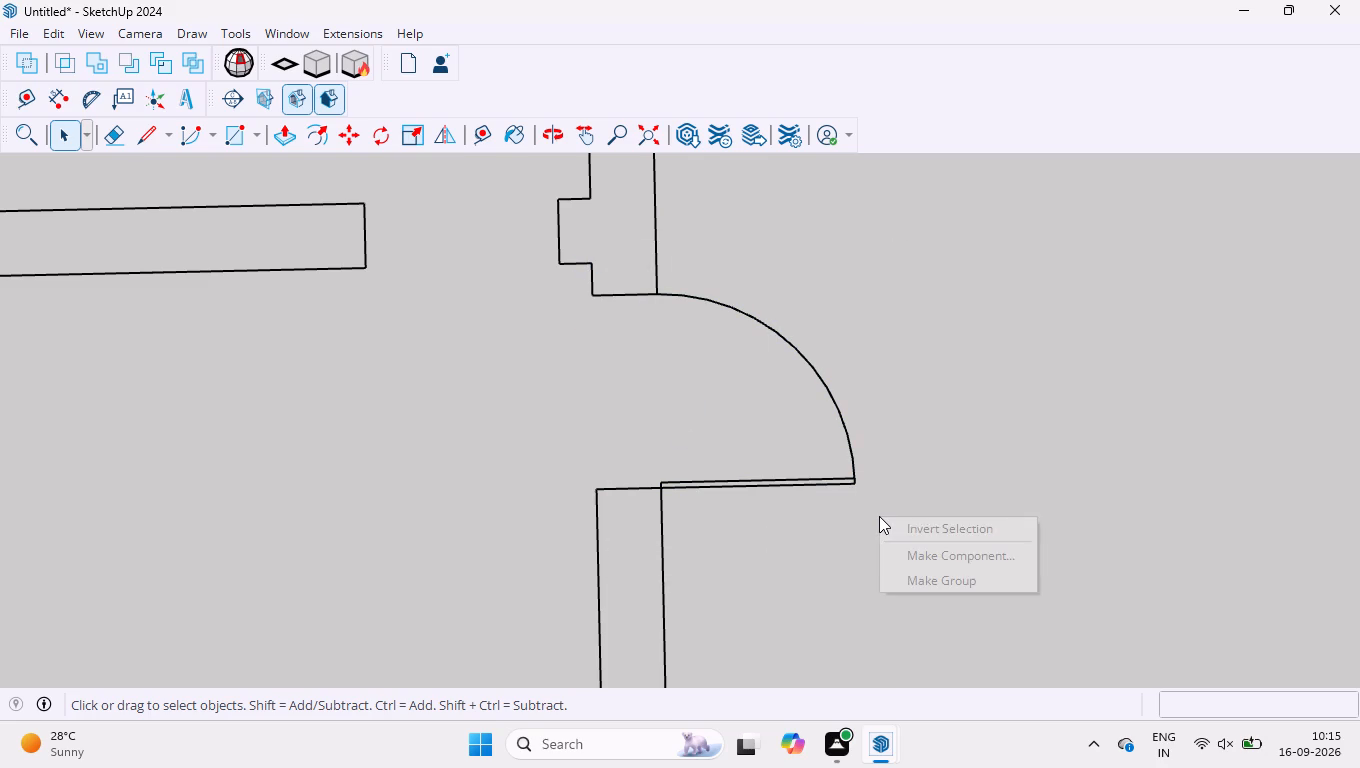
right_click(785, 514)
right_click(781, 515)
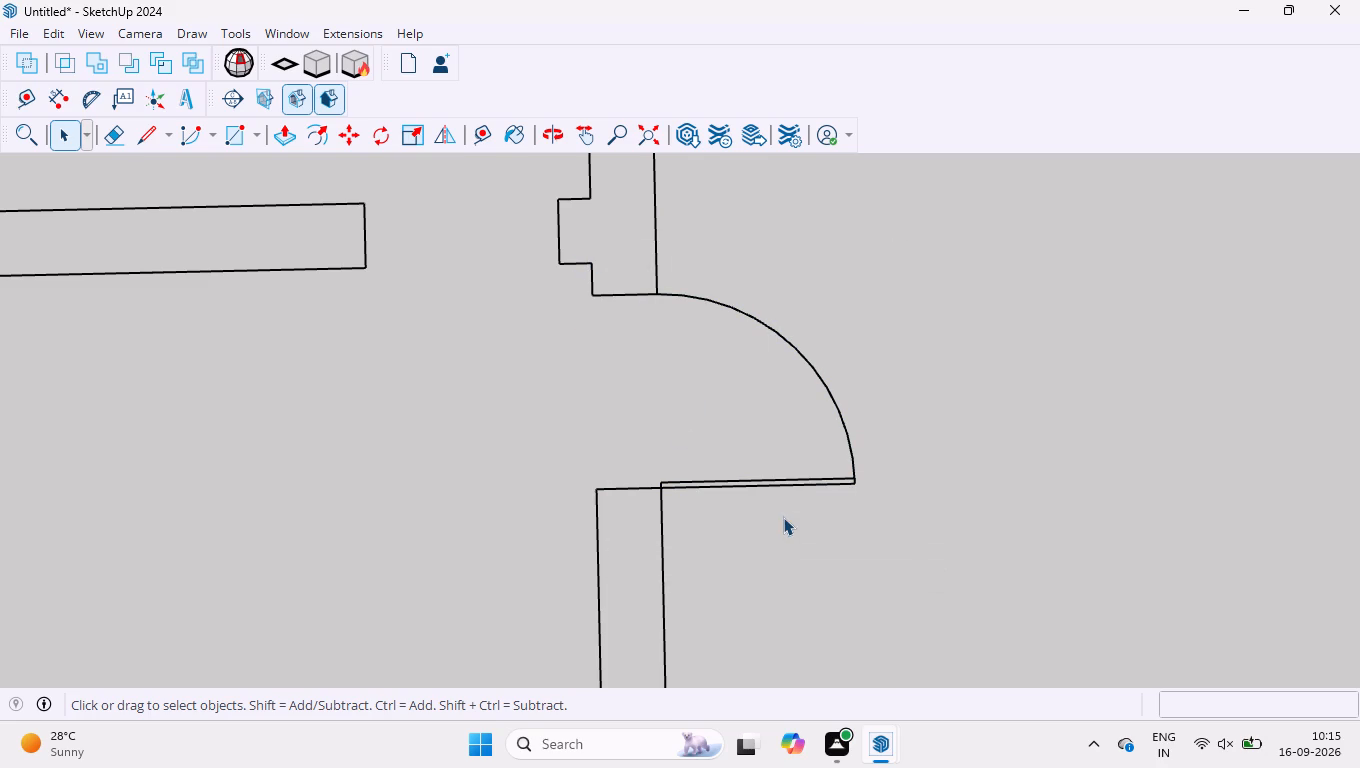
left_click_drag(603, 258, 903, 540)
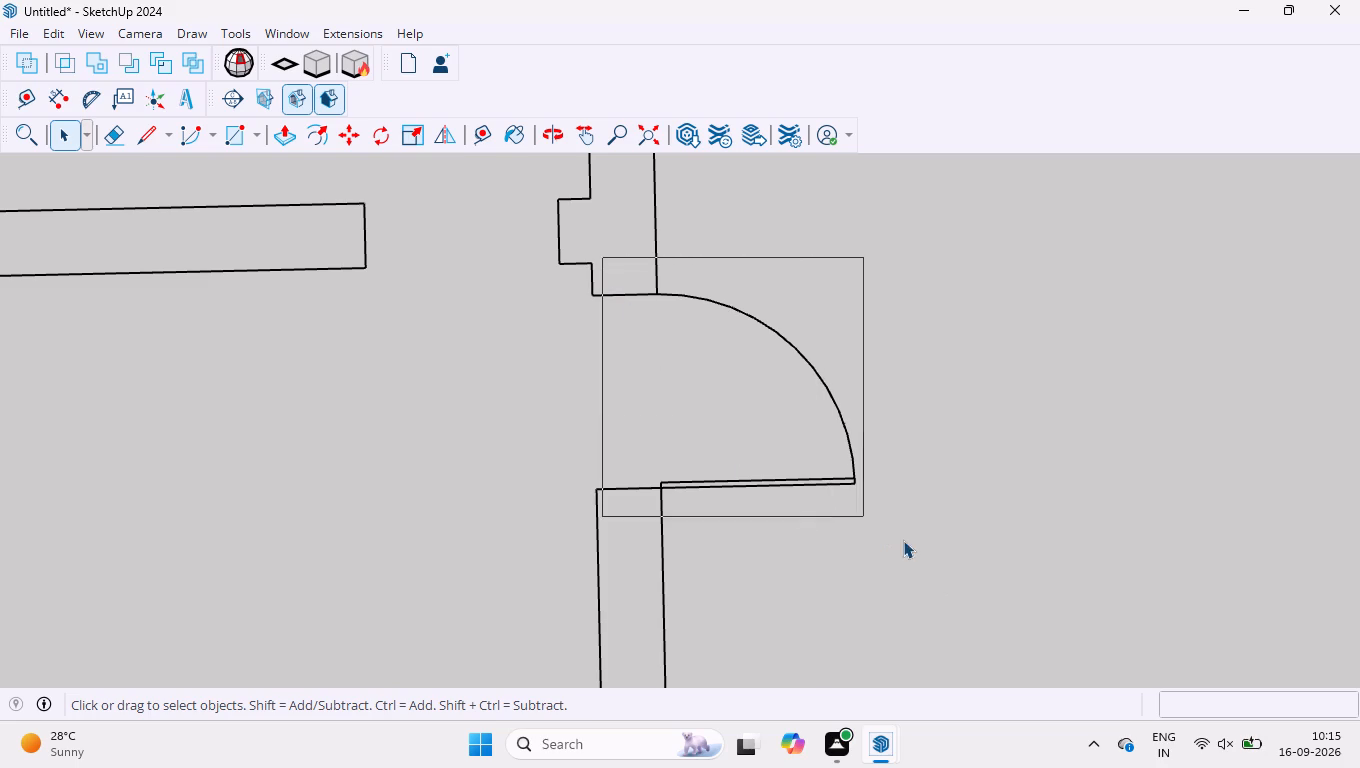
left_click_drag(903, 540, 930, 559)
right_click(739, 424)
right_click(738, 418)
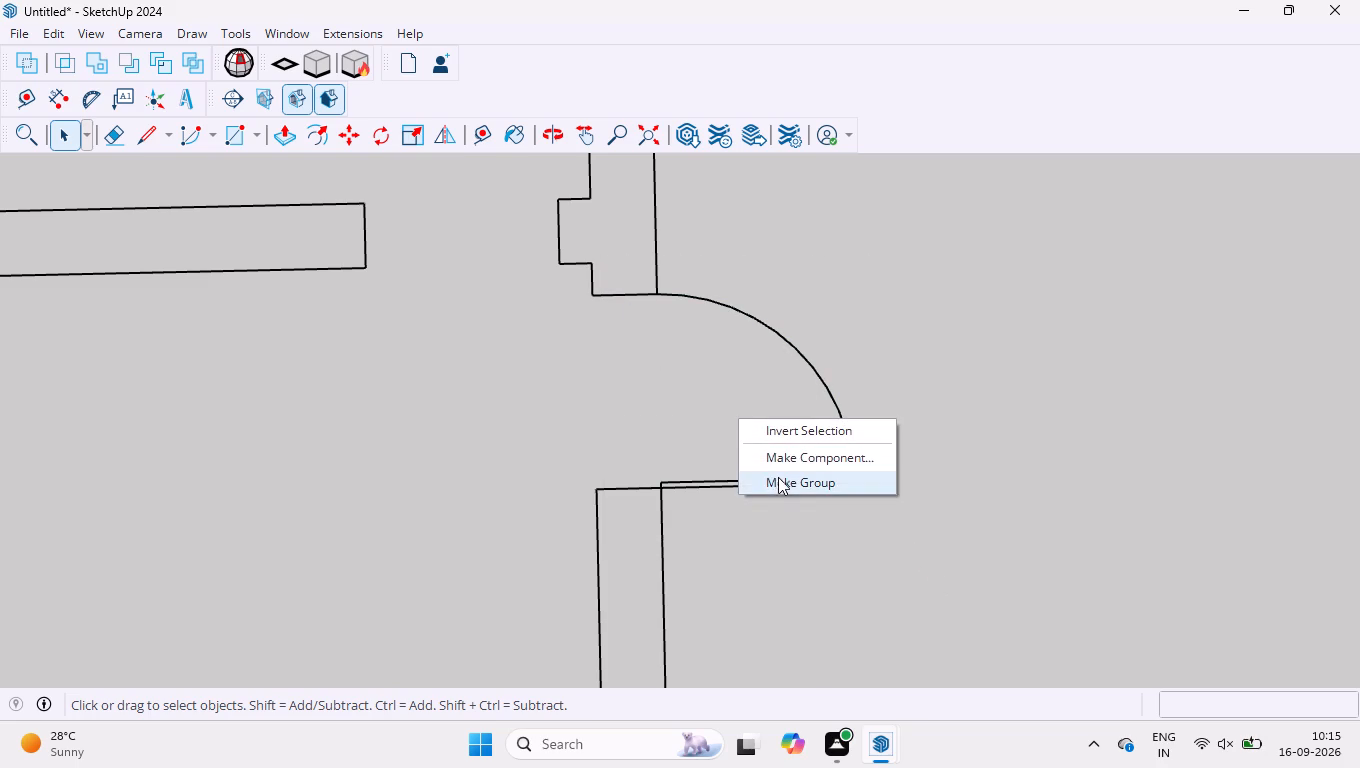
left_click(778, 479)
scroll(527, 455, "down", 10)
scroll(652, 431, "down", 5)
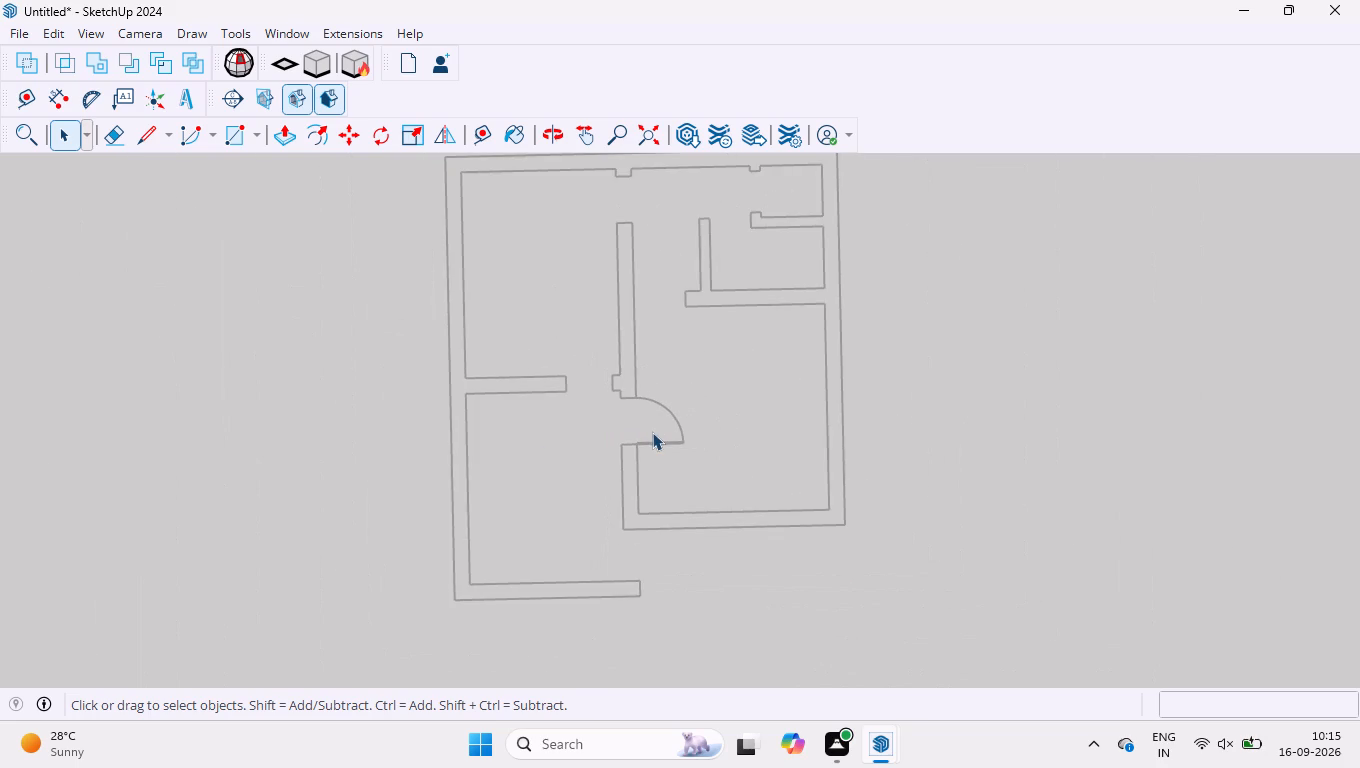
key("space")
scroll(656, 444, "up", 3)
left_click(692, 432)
Group the door leaf and its swing arc at the main vertical wall's opening into one object.
left_click_drag(712, 392, 673, 488)
right_click(672, 443)
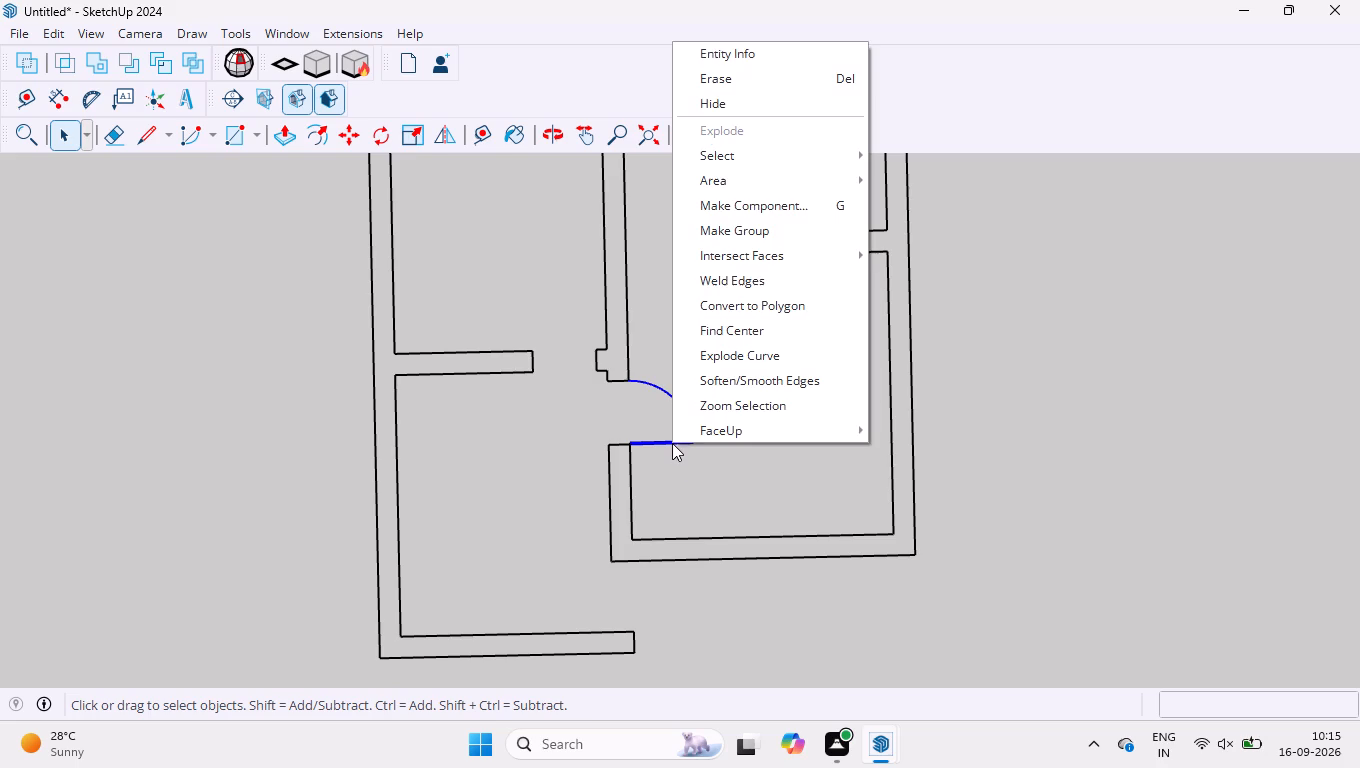
left_click(758, 228)
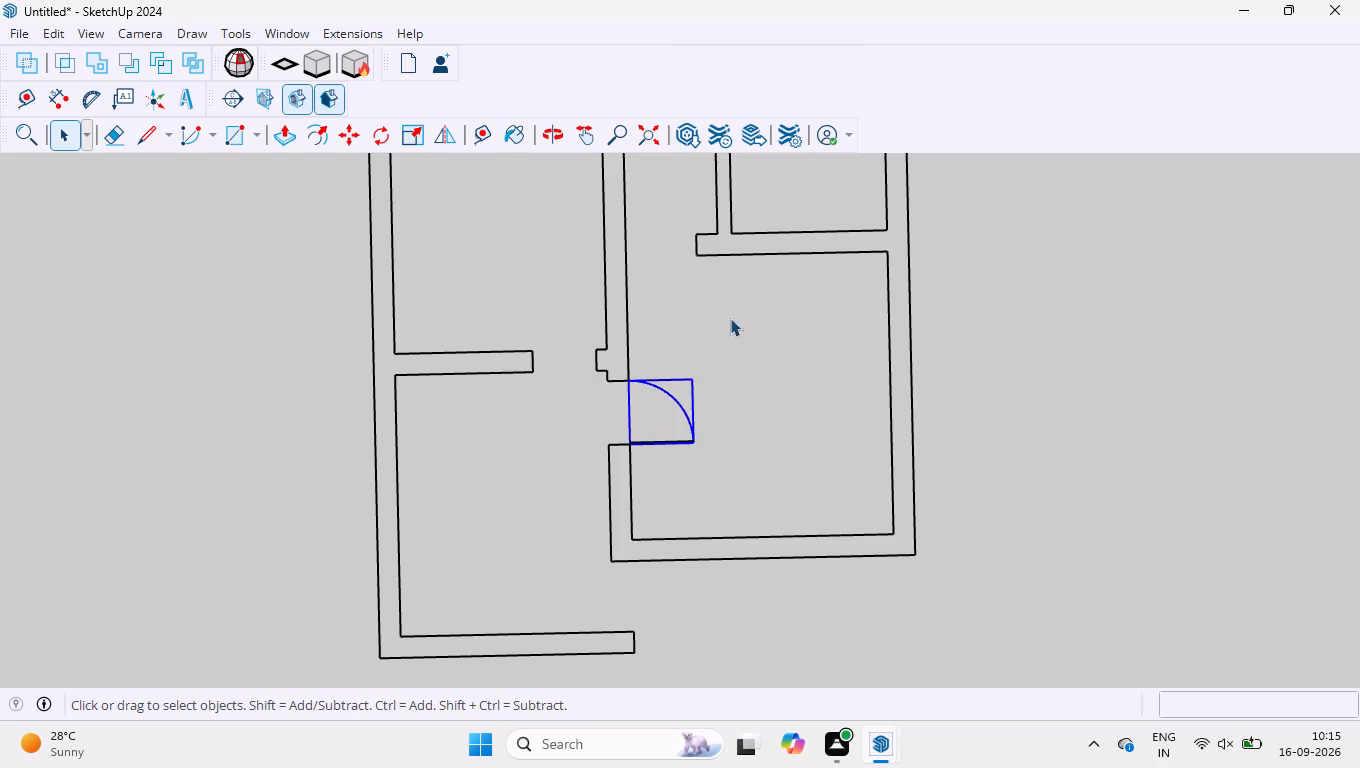
scroll(689, 437, "up", 7)
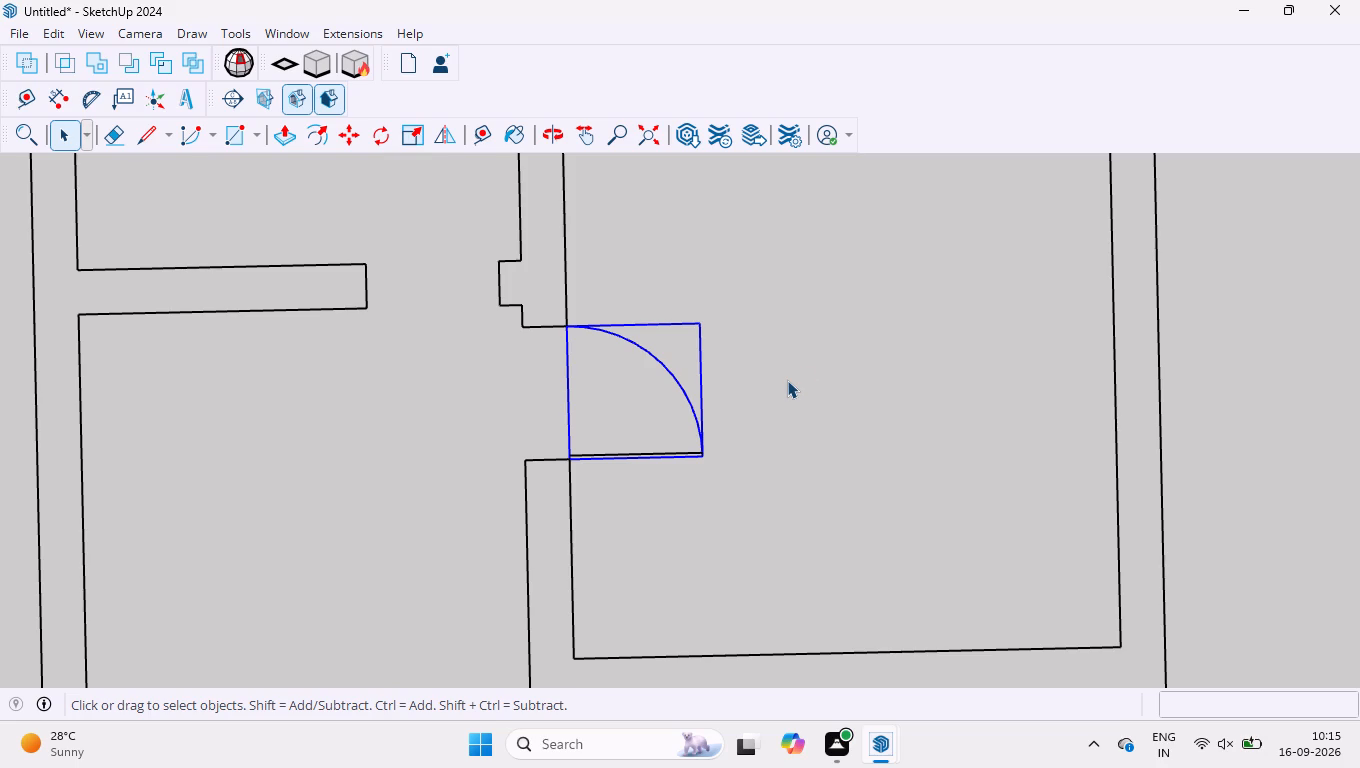
Copy the grouped door symbol and paste a copy into the upper-left room, above the horizontal wall.
key("ctrl+c")
scroll(710, 355, "down", 4)
scroll(627, 297, "up", 1)
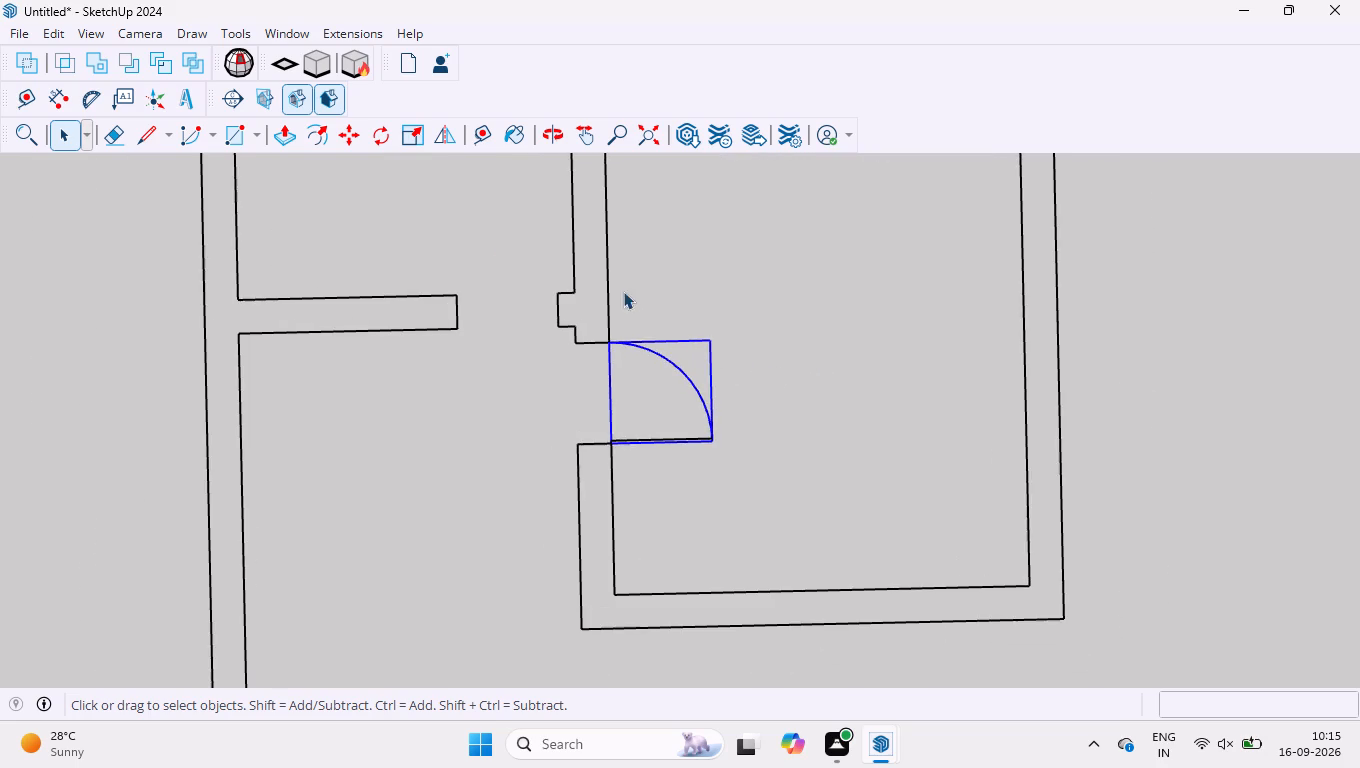
scroll(457, 226, "up", 5)
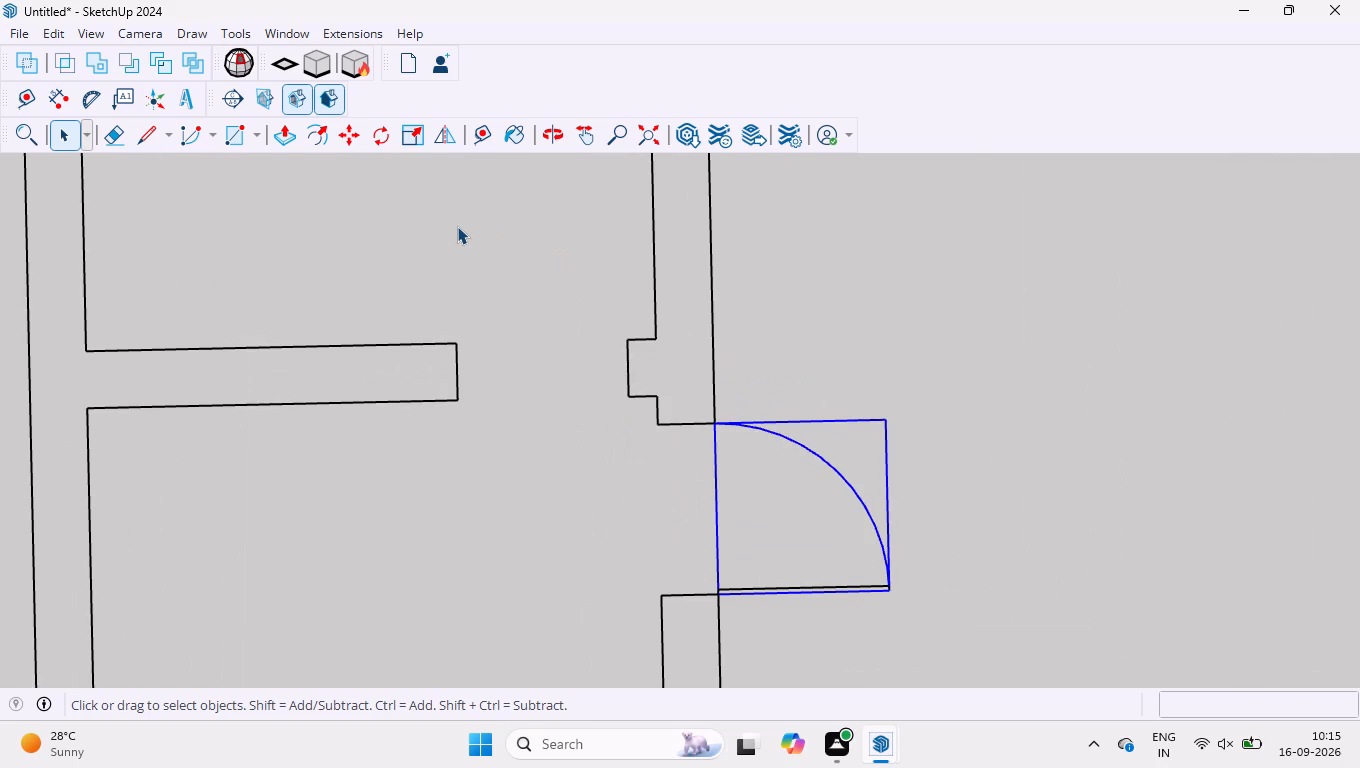
key("ctrl+v")
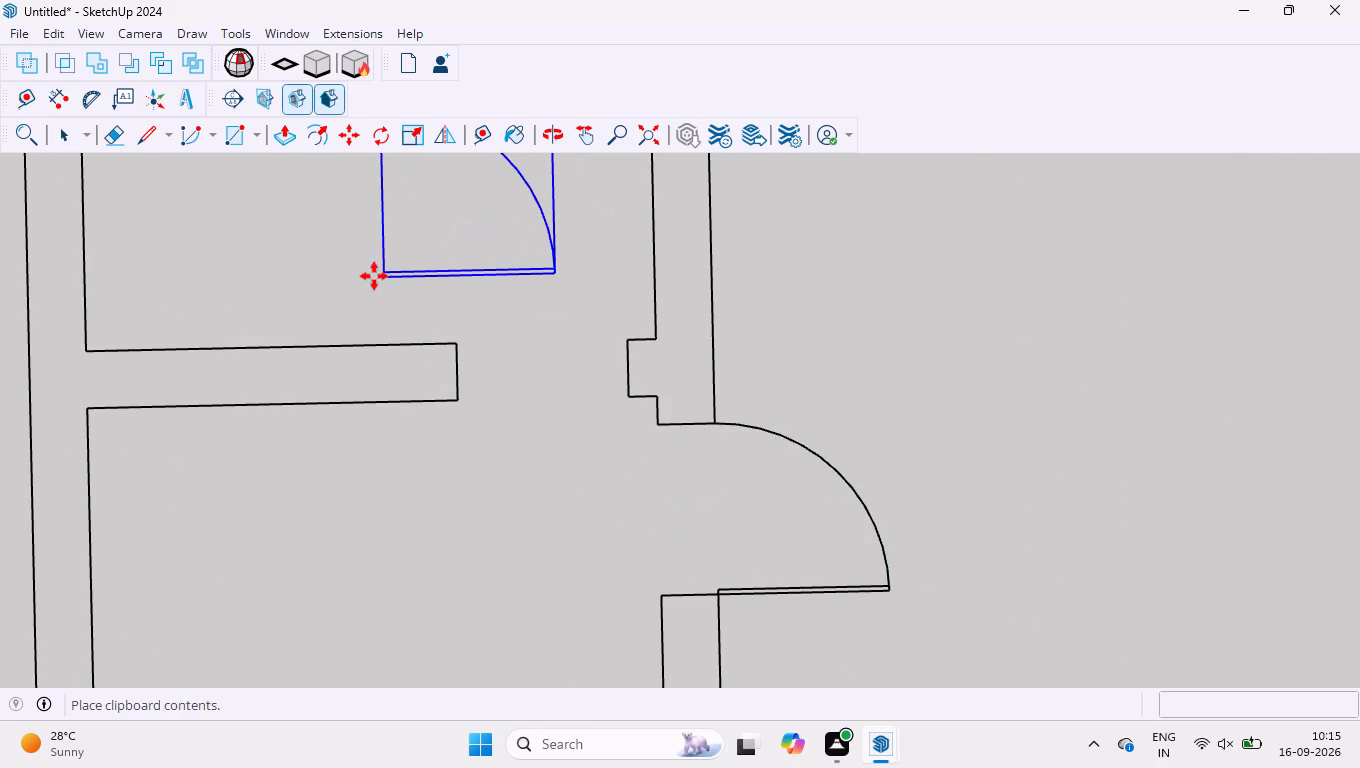
left_click(369, 290)
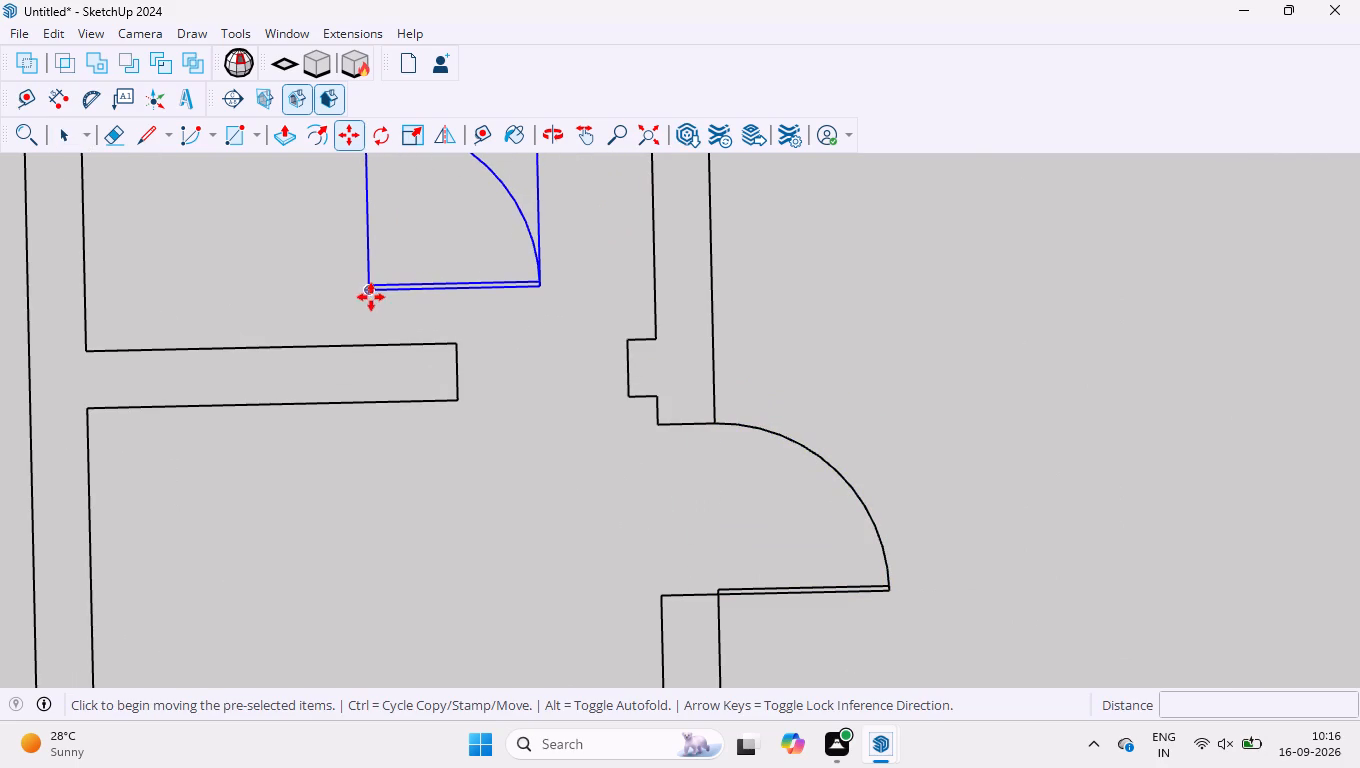
Paste another door symbol with its hinge corner on the top left corner of the short vertical wall in the upper-right area.
scroll(373, 302, "down", 4)
scroll(608, 304, "down", 13)
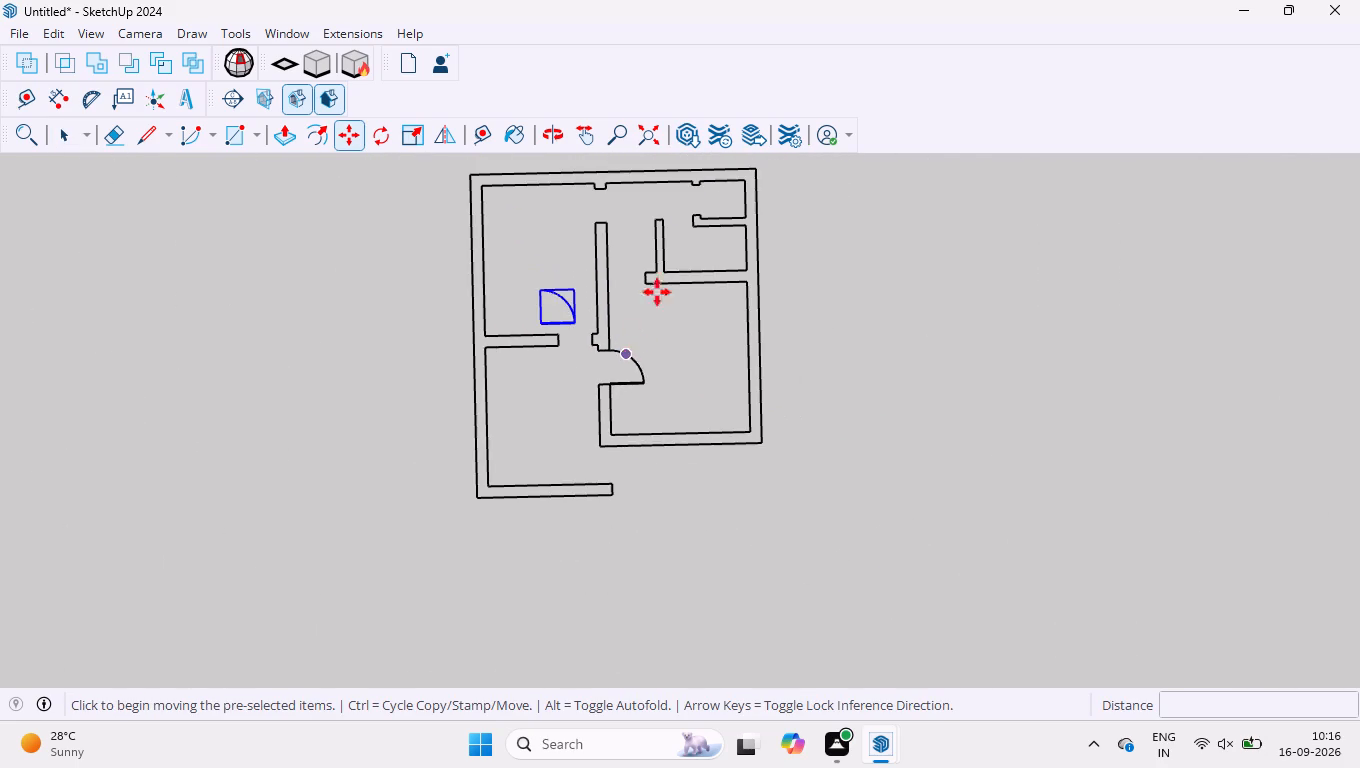
scroll(690, 161, "up", 7)
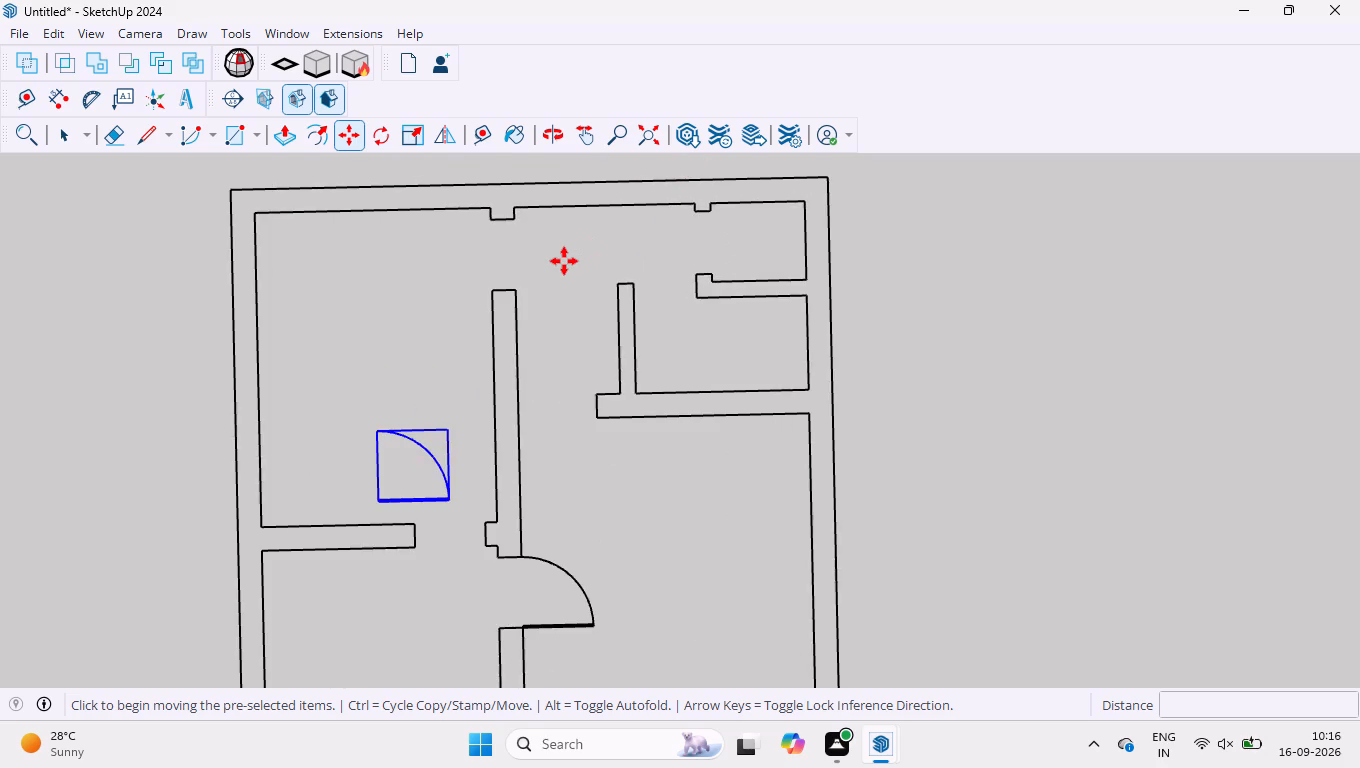
scroll(564, 261, "up", 2)
key("ctrl+v")
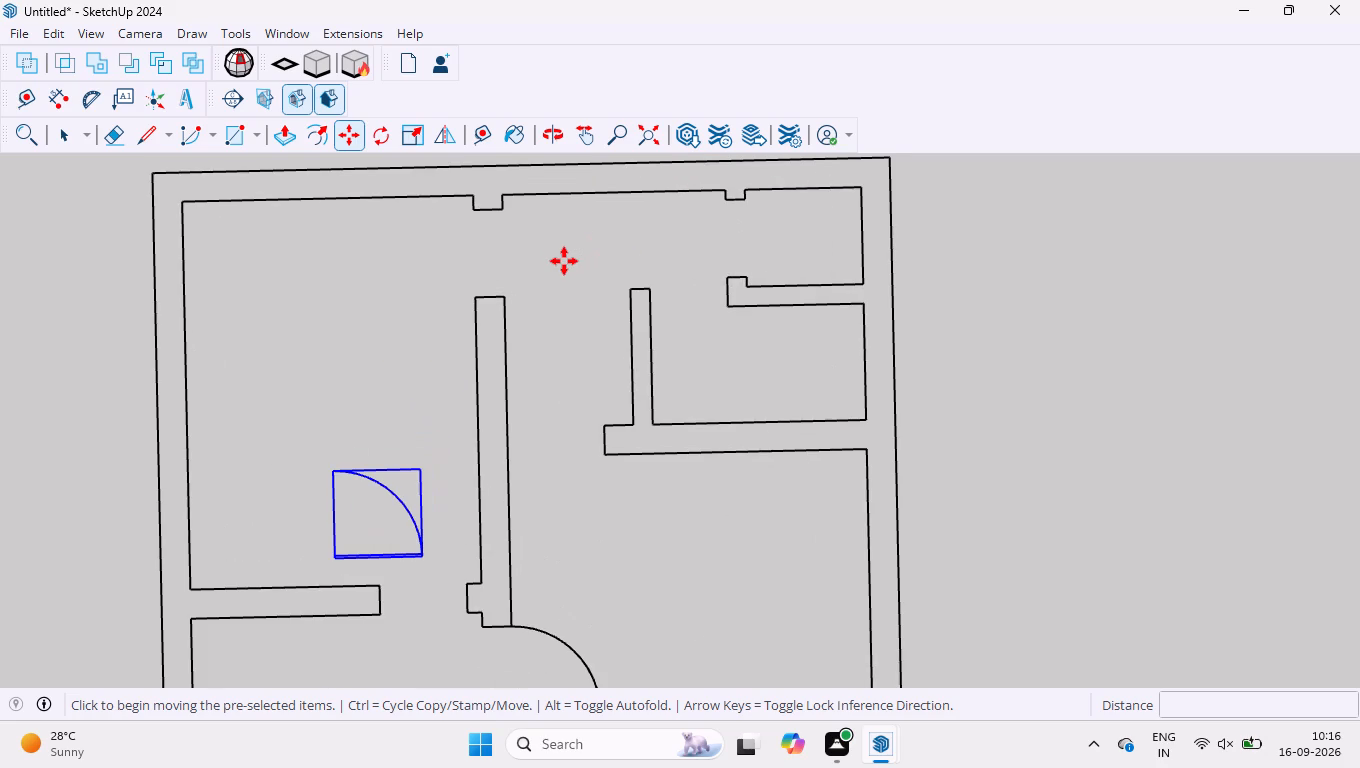
left_click(627, 289)
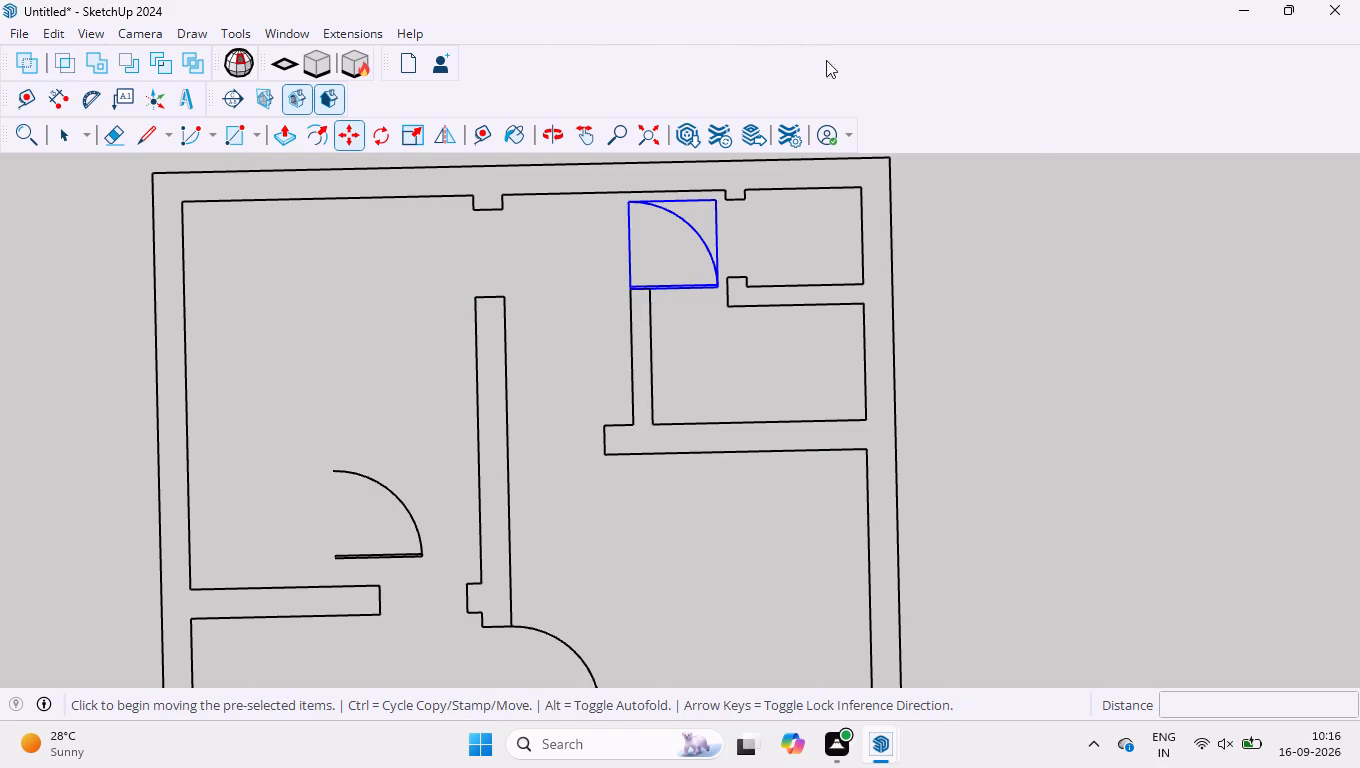
Show the Styles and Views toolbars and set the model to the standard top view.
right_click(862, 84)
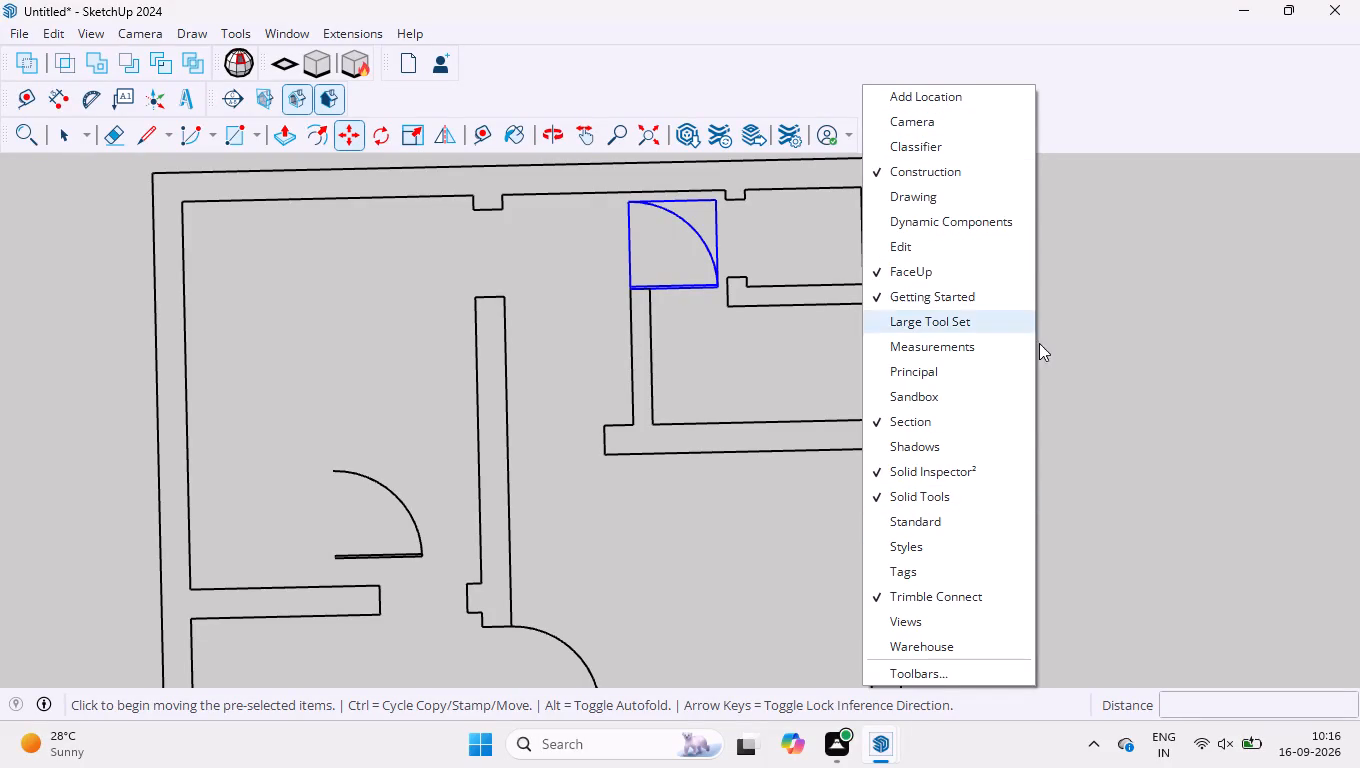
left_click(893, 554)
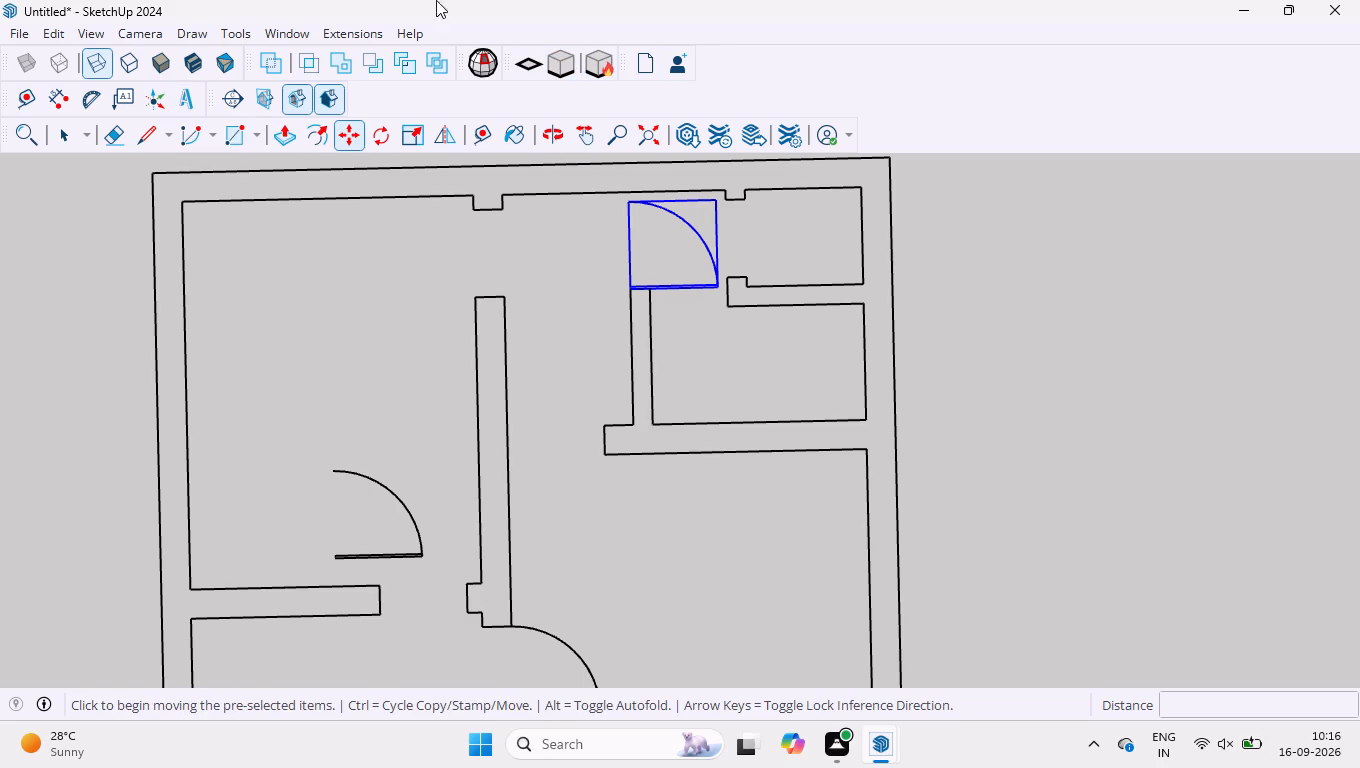
right_click(943, 59)
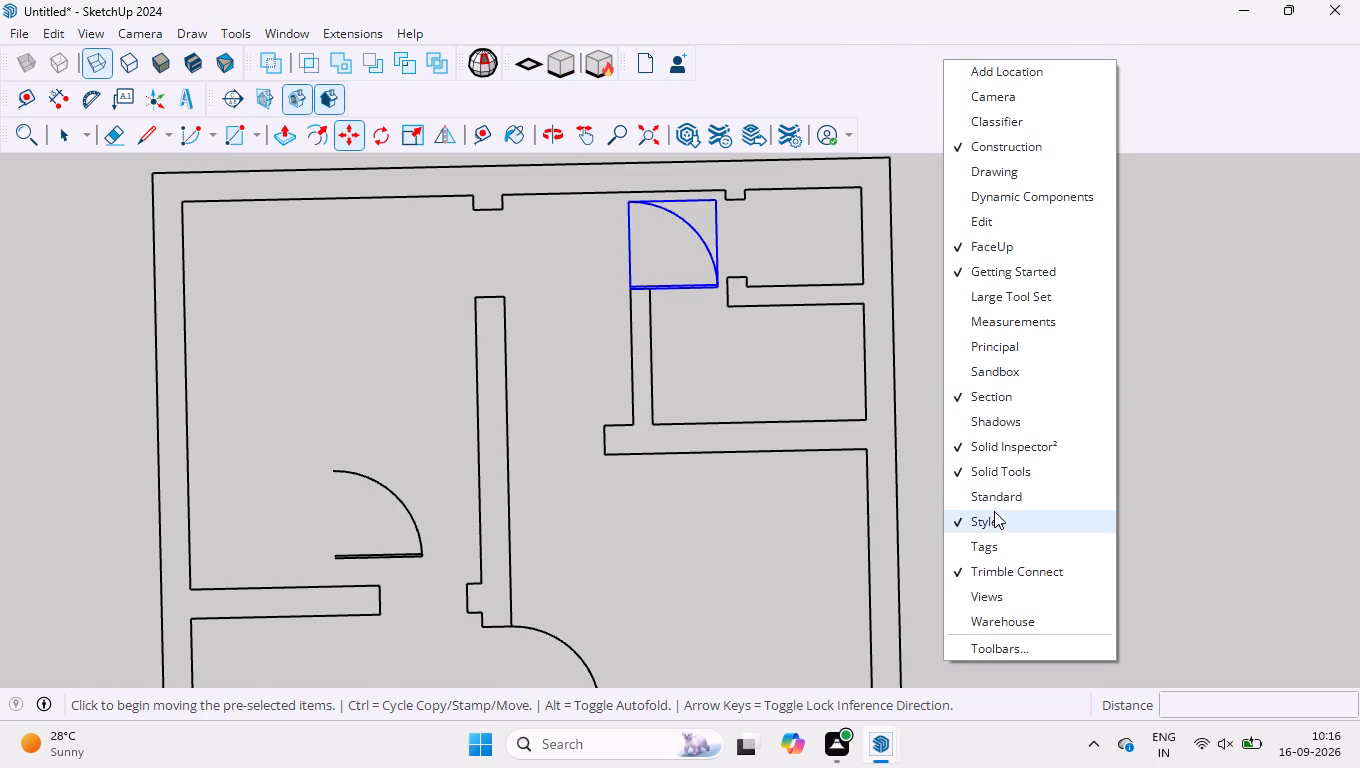
left_click(992, 593)
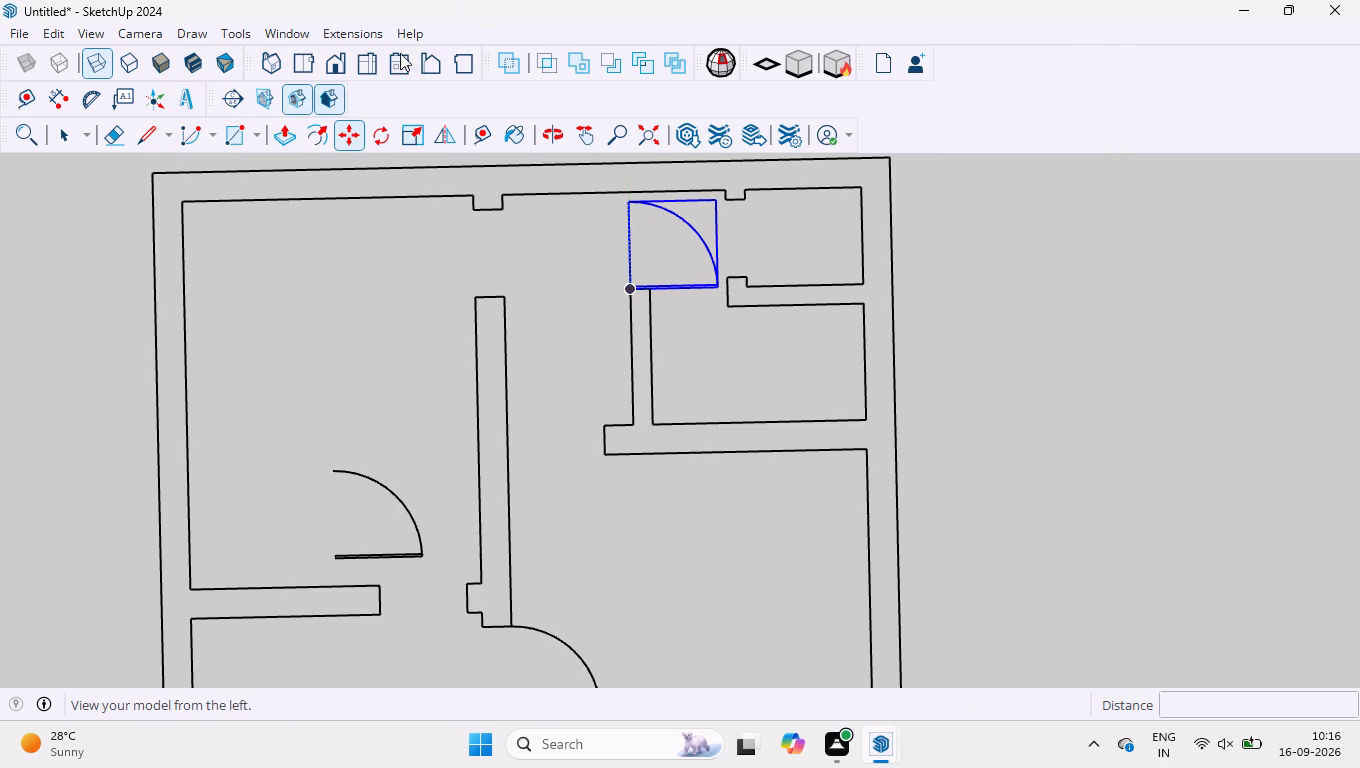
left_click(290, 64)
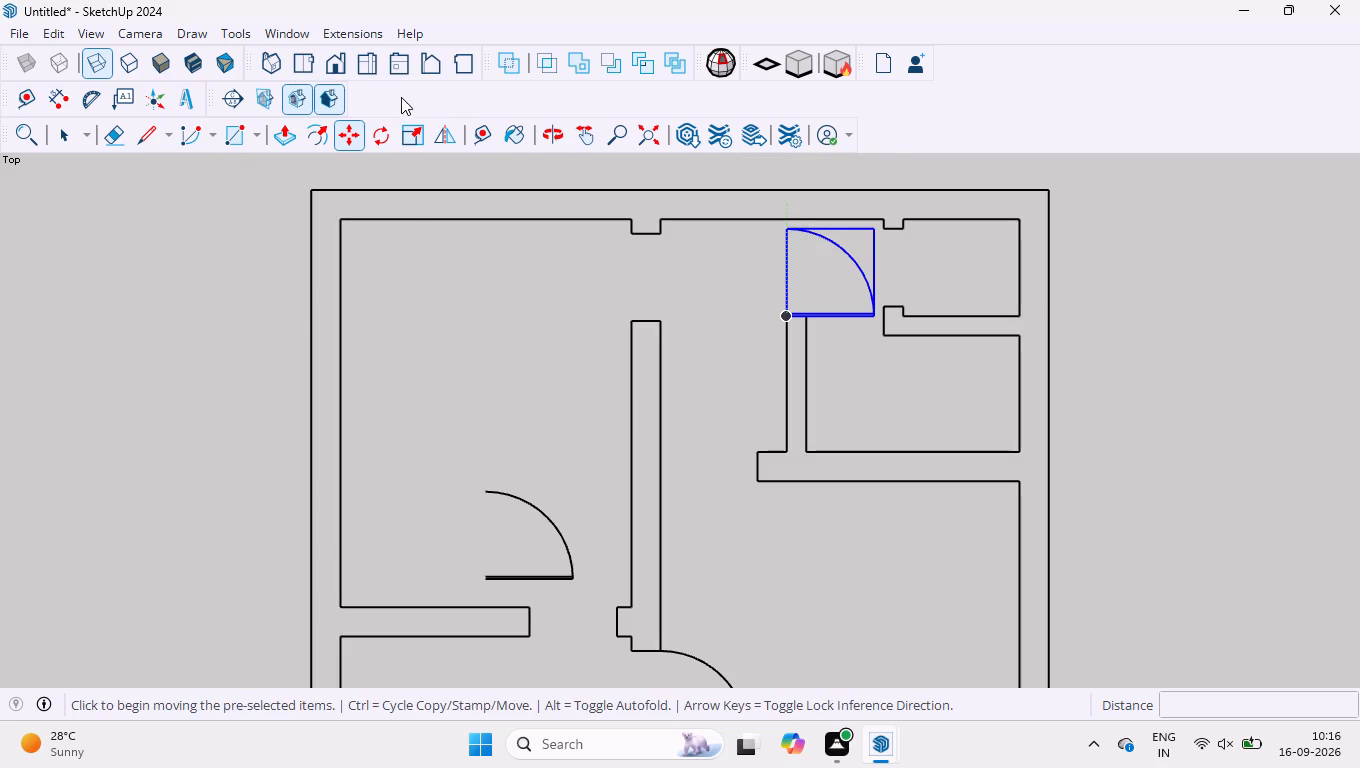
scroll(401, 108, "down", 4)
scroll(427, 363, "down", 10)
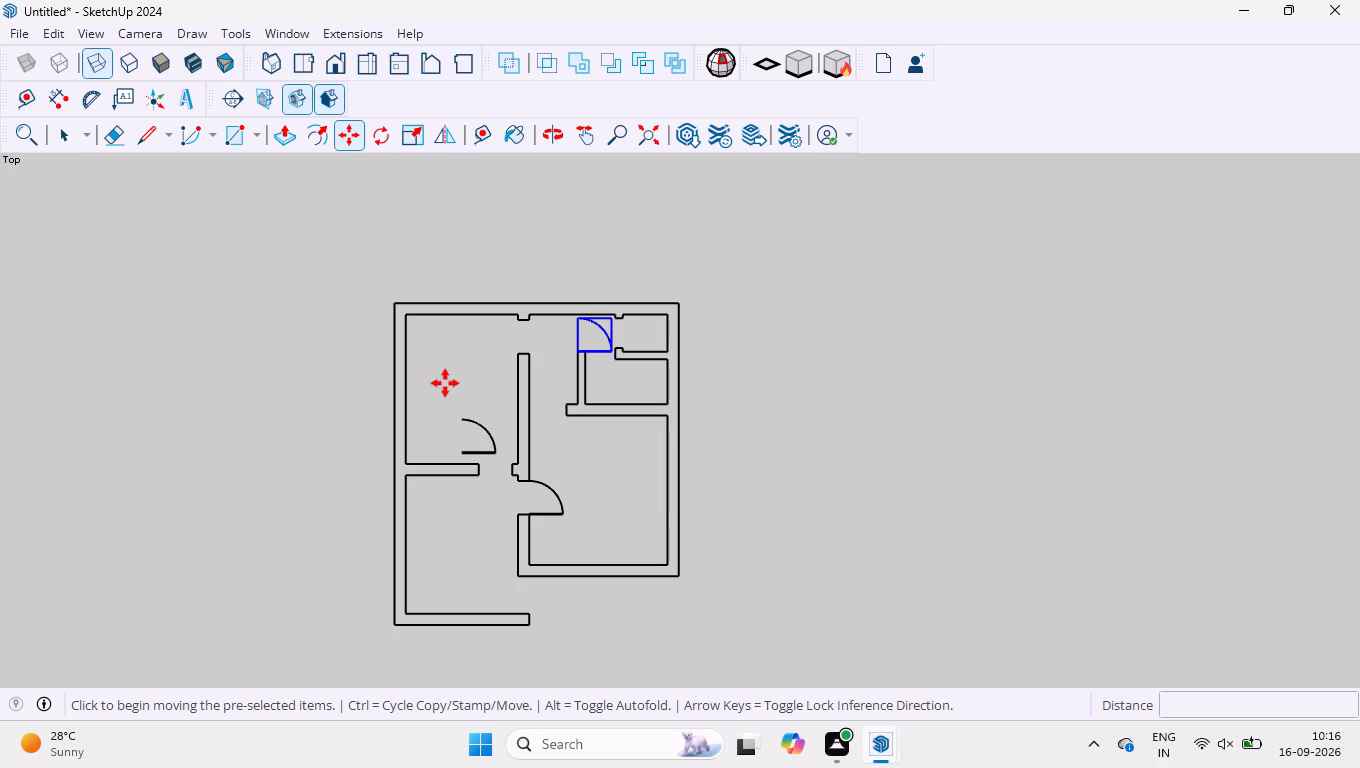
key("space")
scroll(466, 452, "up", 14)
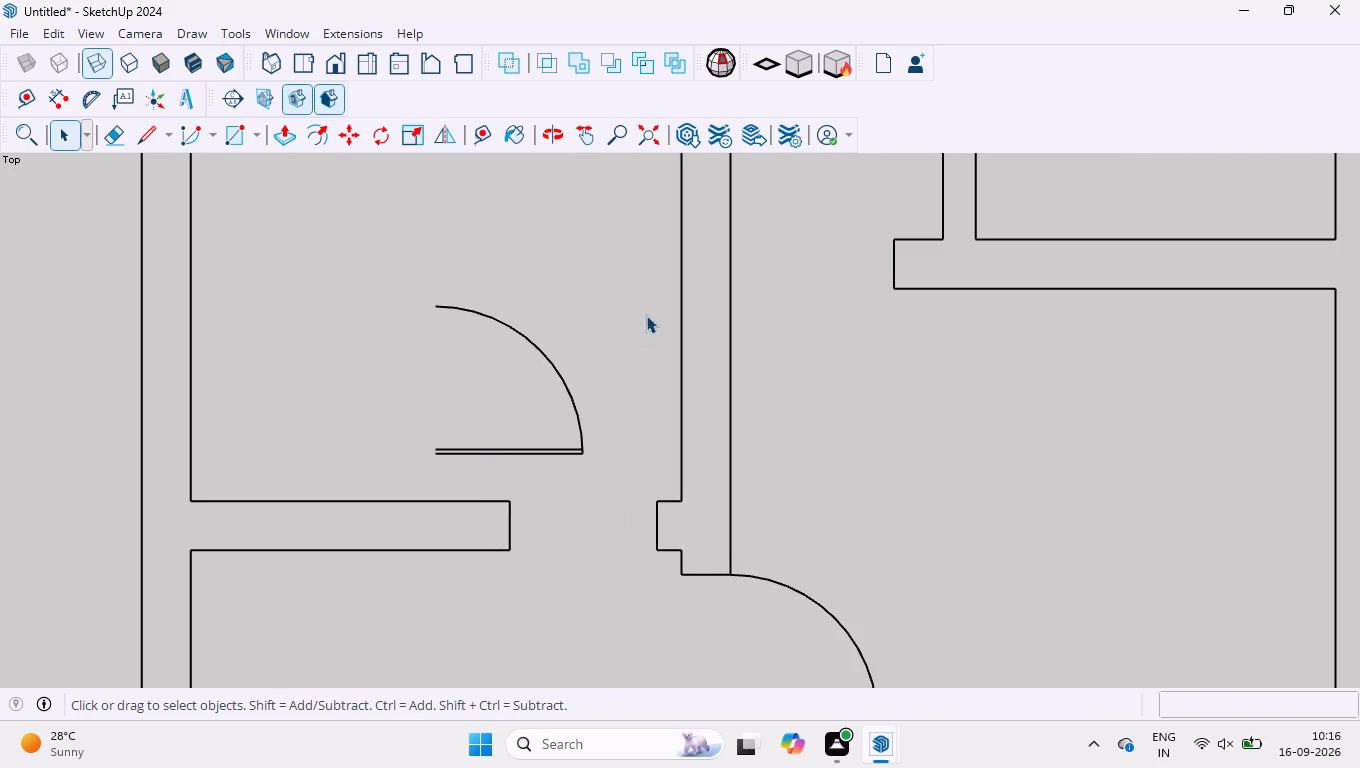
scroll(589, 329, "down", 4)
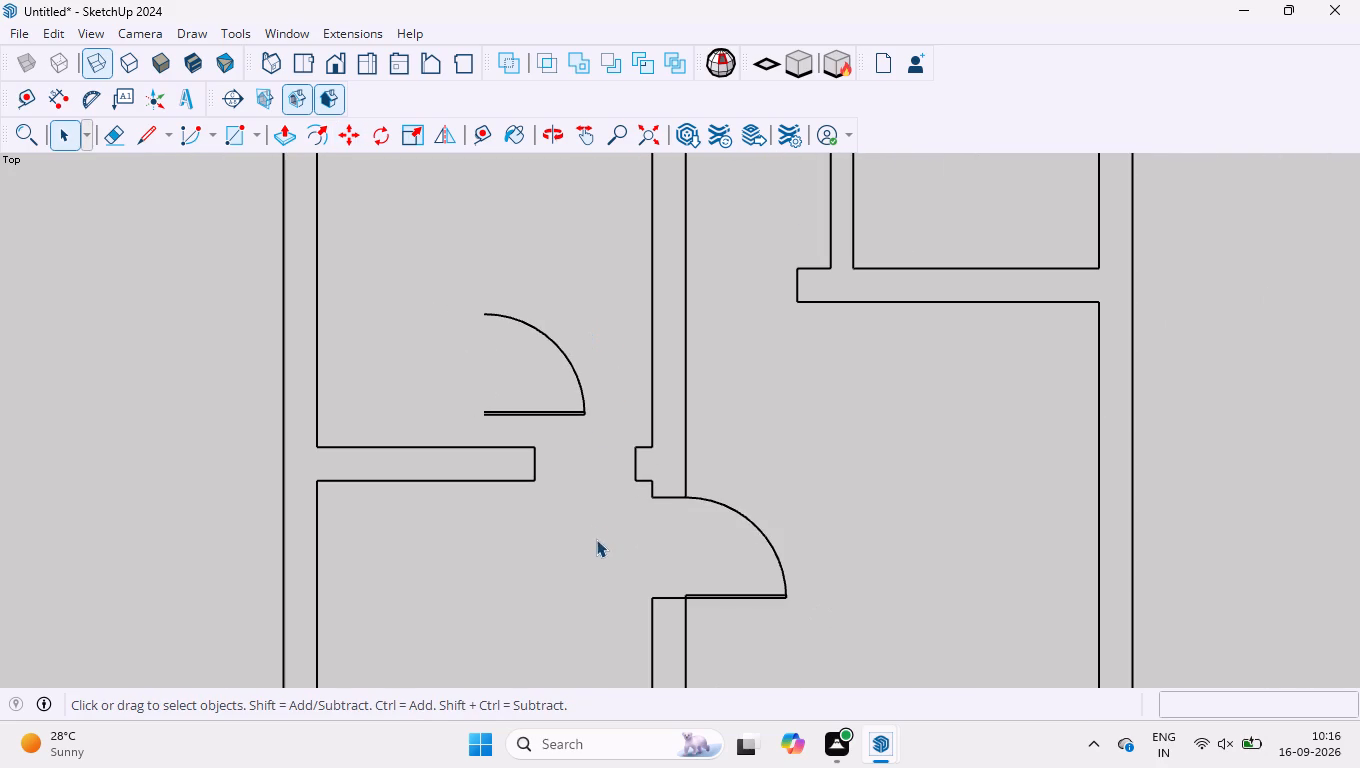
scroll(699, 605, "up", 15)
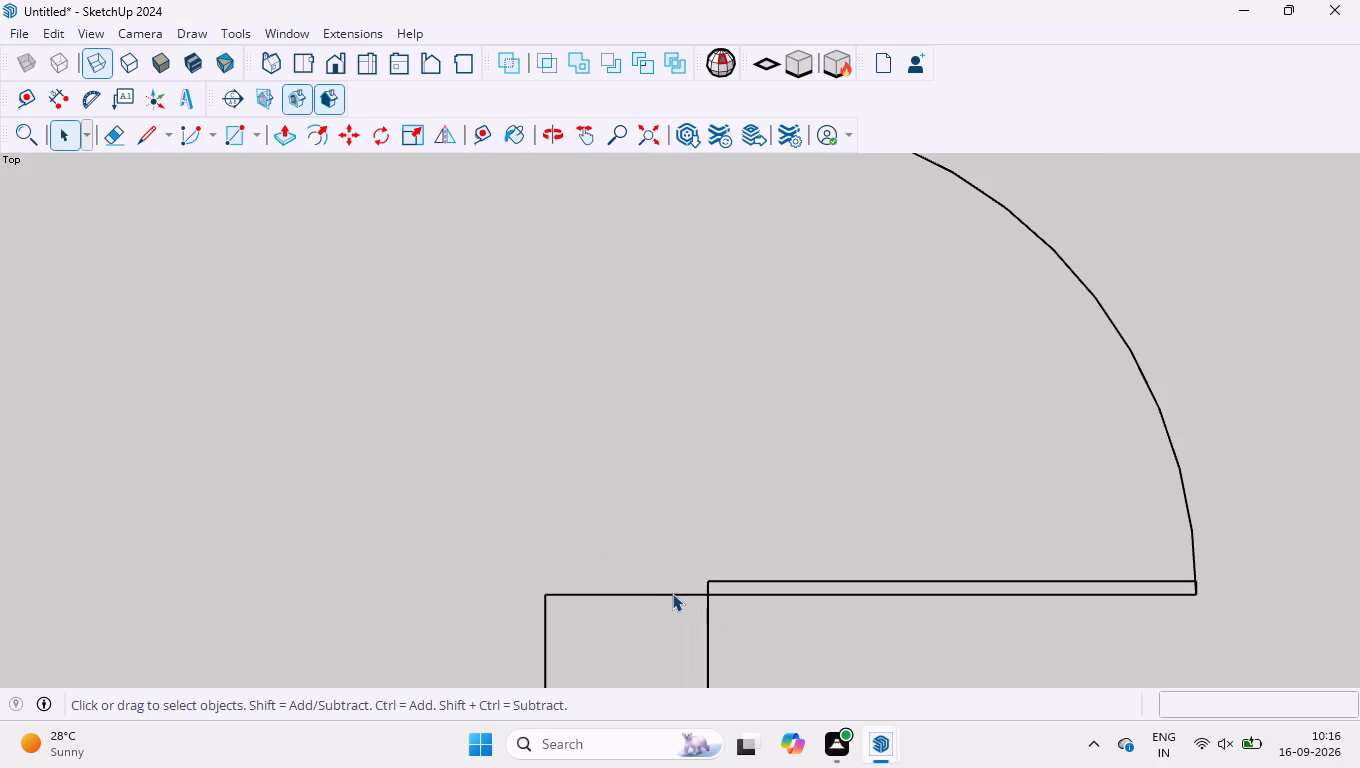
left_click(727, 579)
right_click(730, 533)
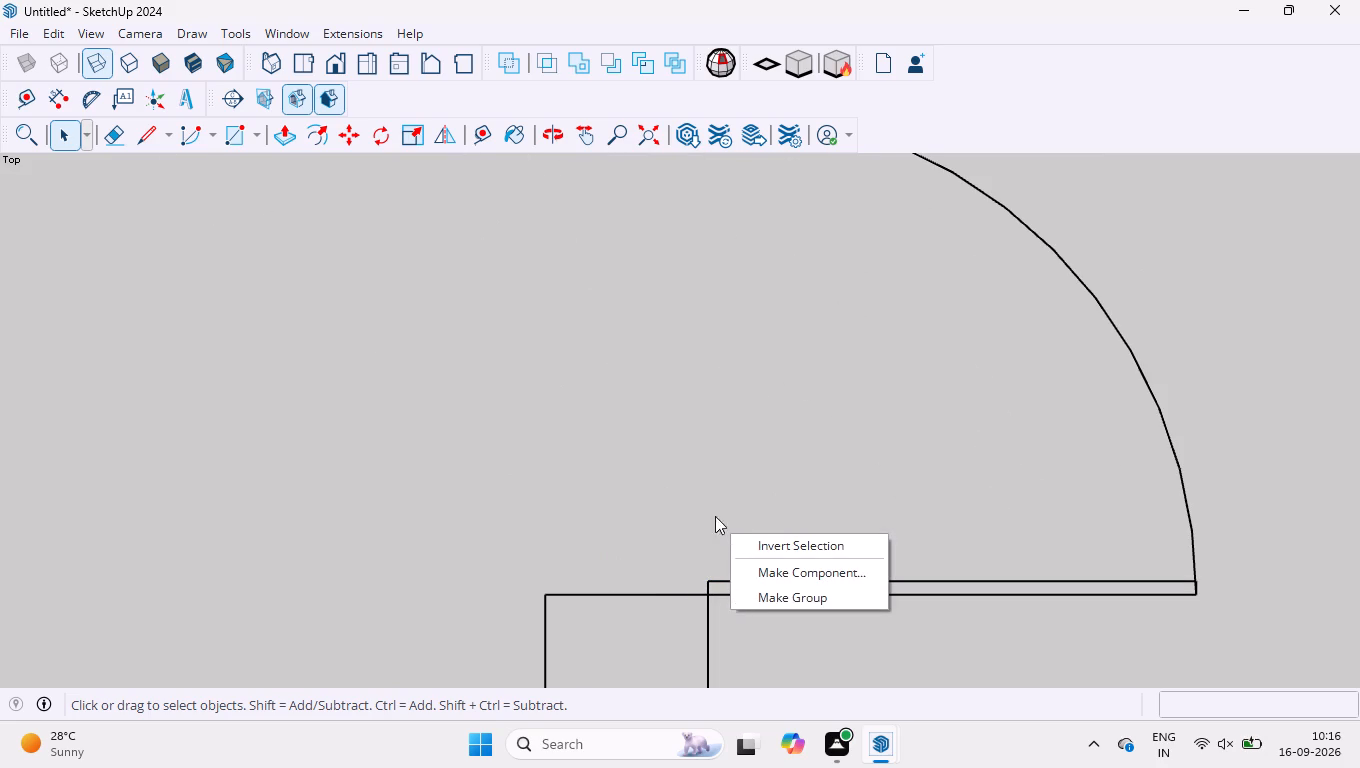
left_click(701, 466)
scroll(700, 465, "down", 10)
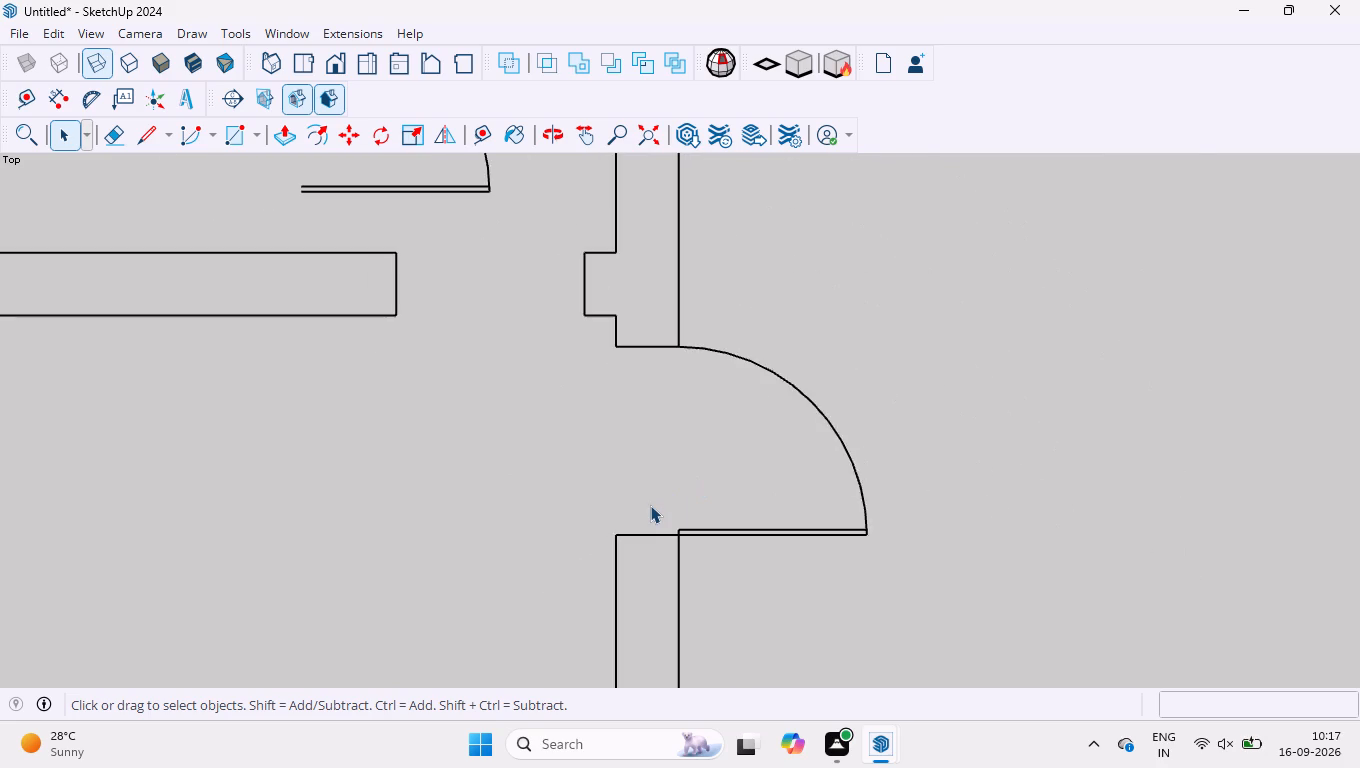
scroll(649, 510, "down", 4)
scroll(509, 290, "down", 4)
Rotate the door copy in the upper-left room 90 degrees counter-clockwise about its hinge corner.
scroll(488, 197, "up", 3)
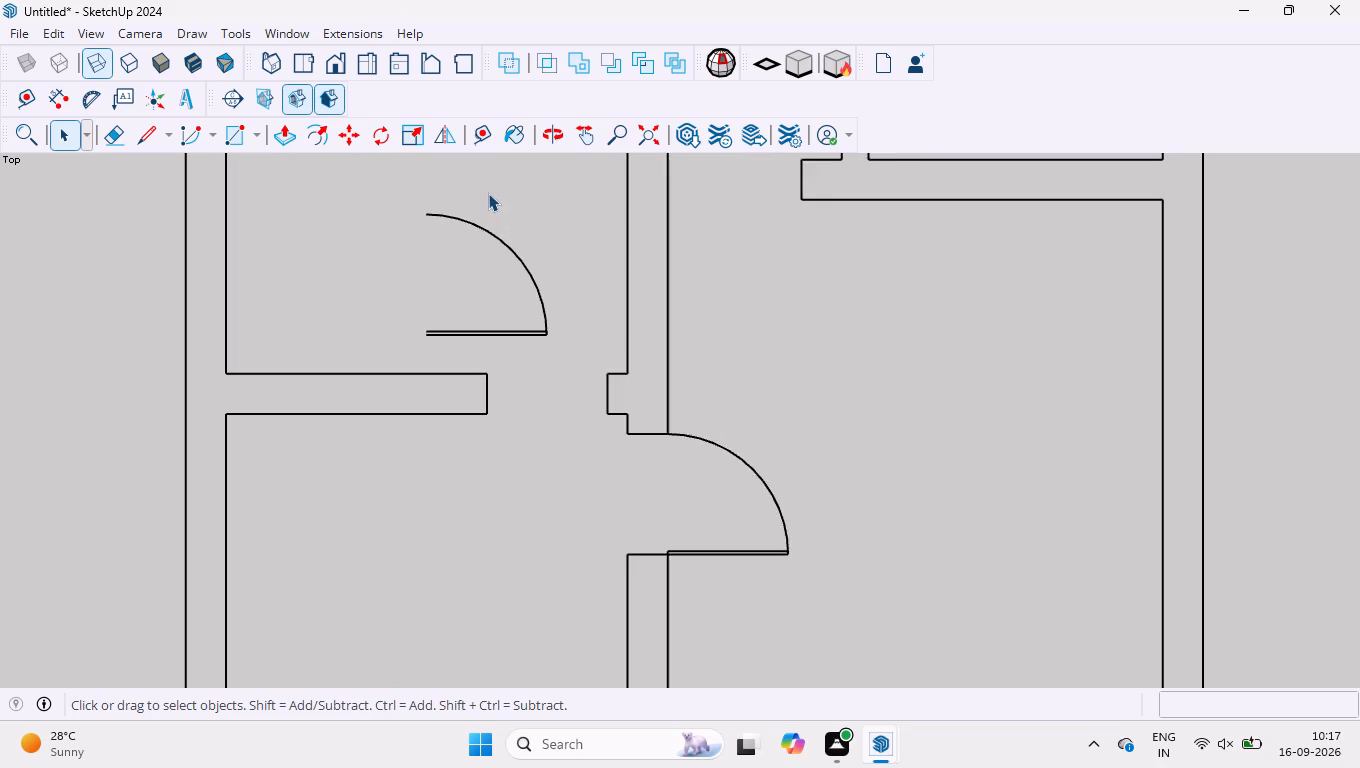
scroll(488, 193, "up", 4)
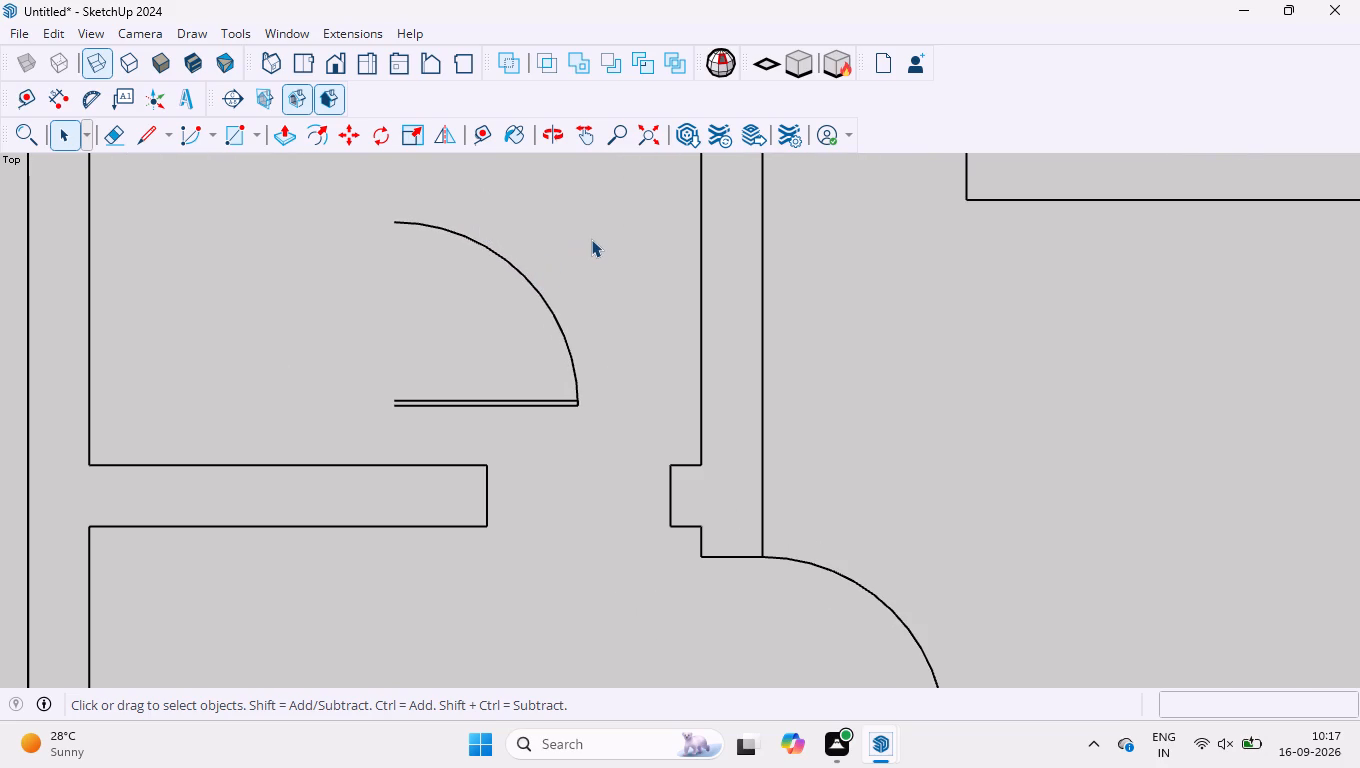
left_click_drag(593, 239, 500, 424)
left_click_drag(500, 424, 500, 425)
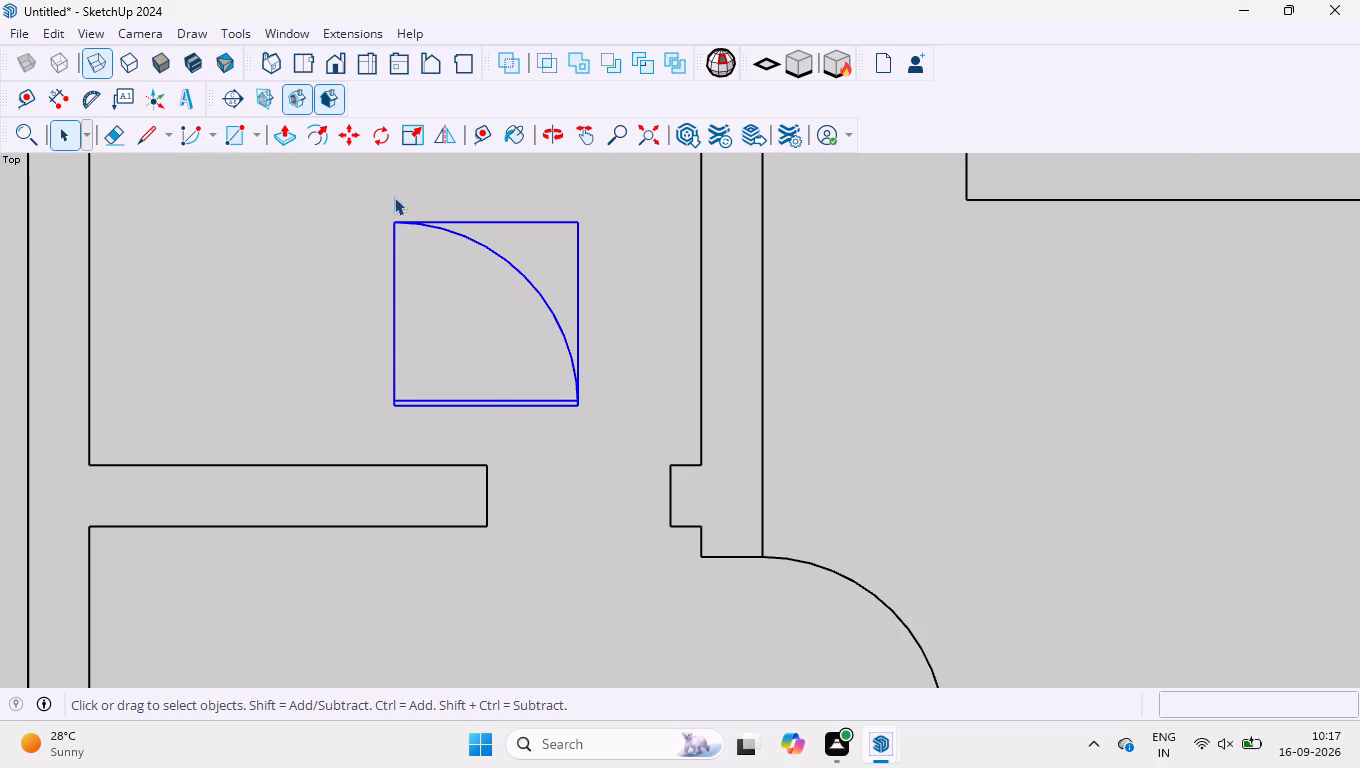
left_click(379, 139)
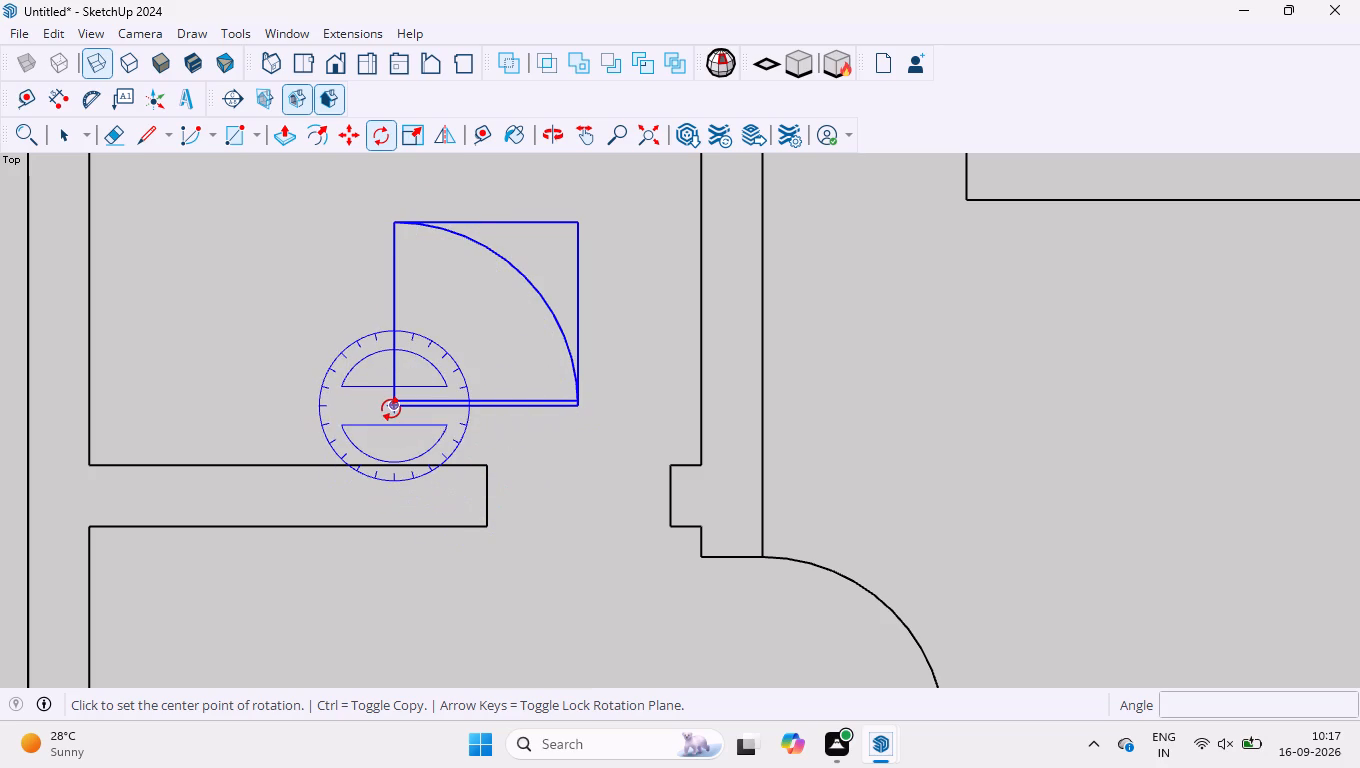
left_click(391, 409)
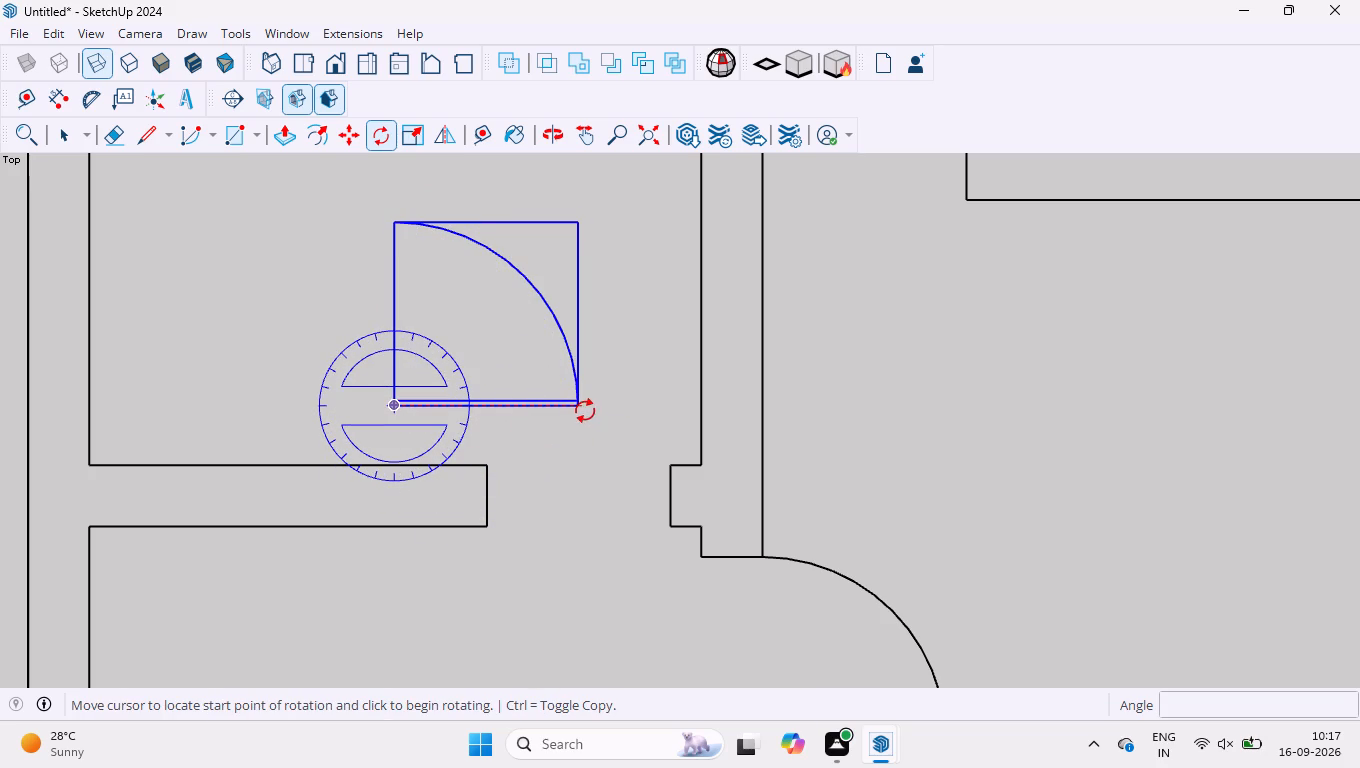
left_click(581, 409)
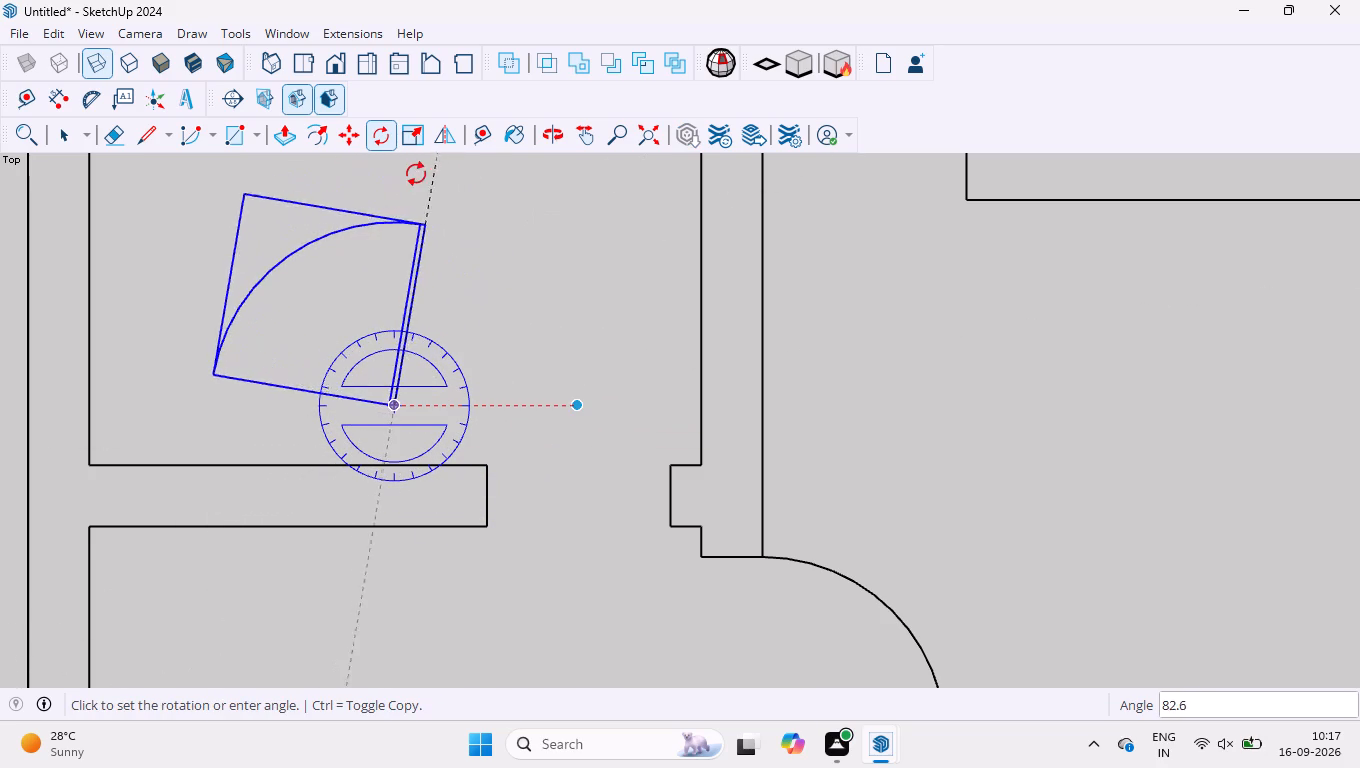
left_click(400, 187)
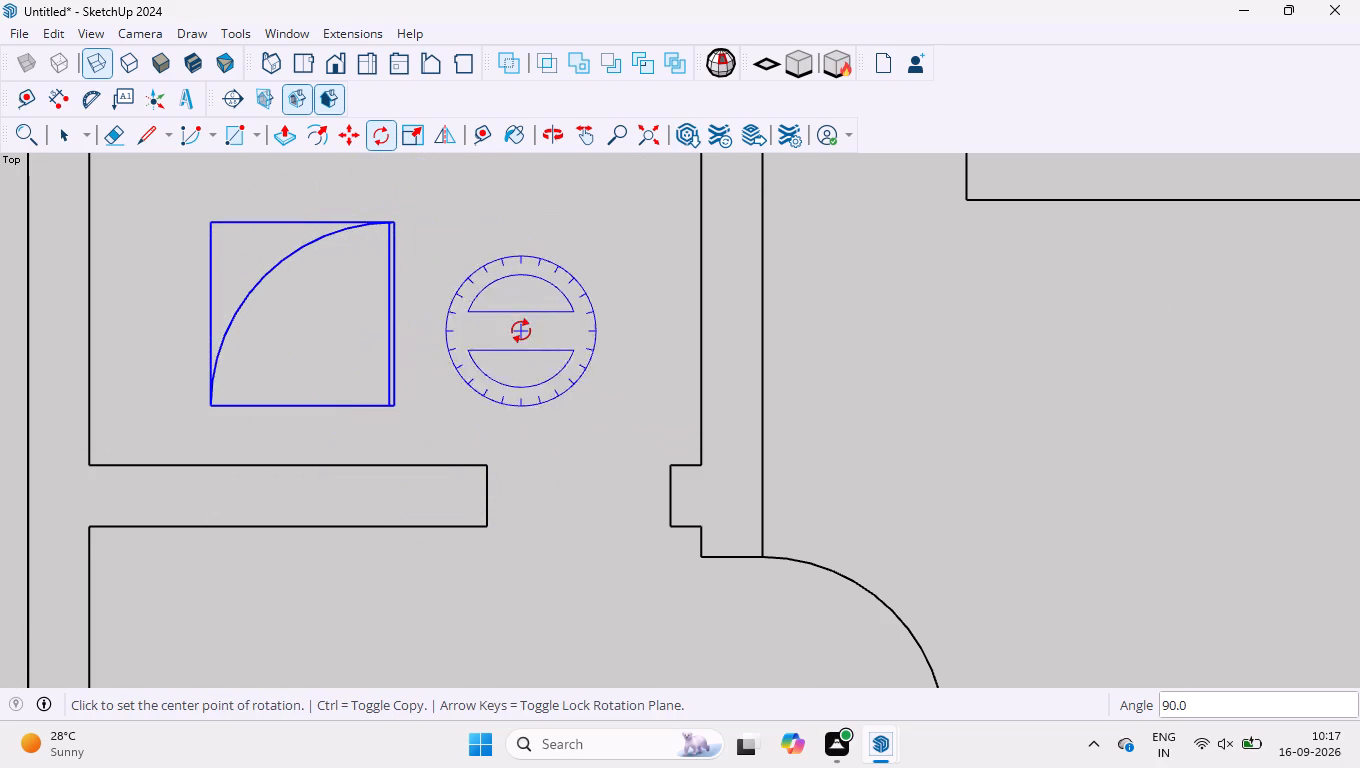
key("space")
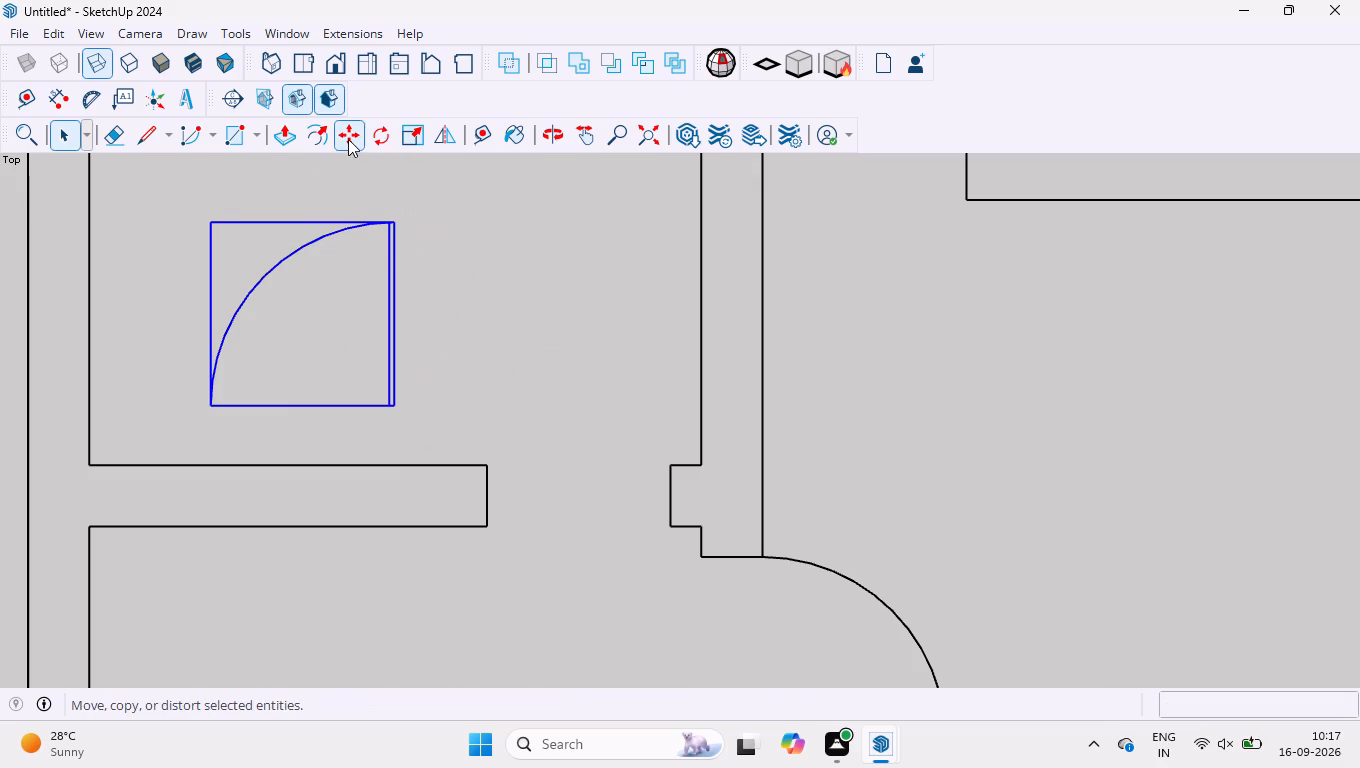
Move the rotated door by its hinge corner to the lower corner of the wall stub across the horizontal wall's opening.
left_click(347, 137)
left_click(395, 403)
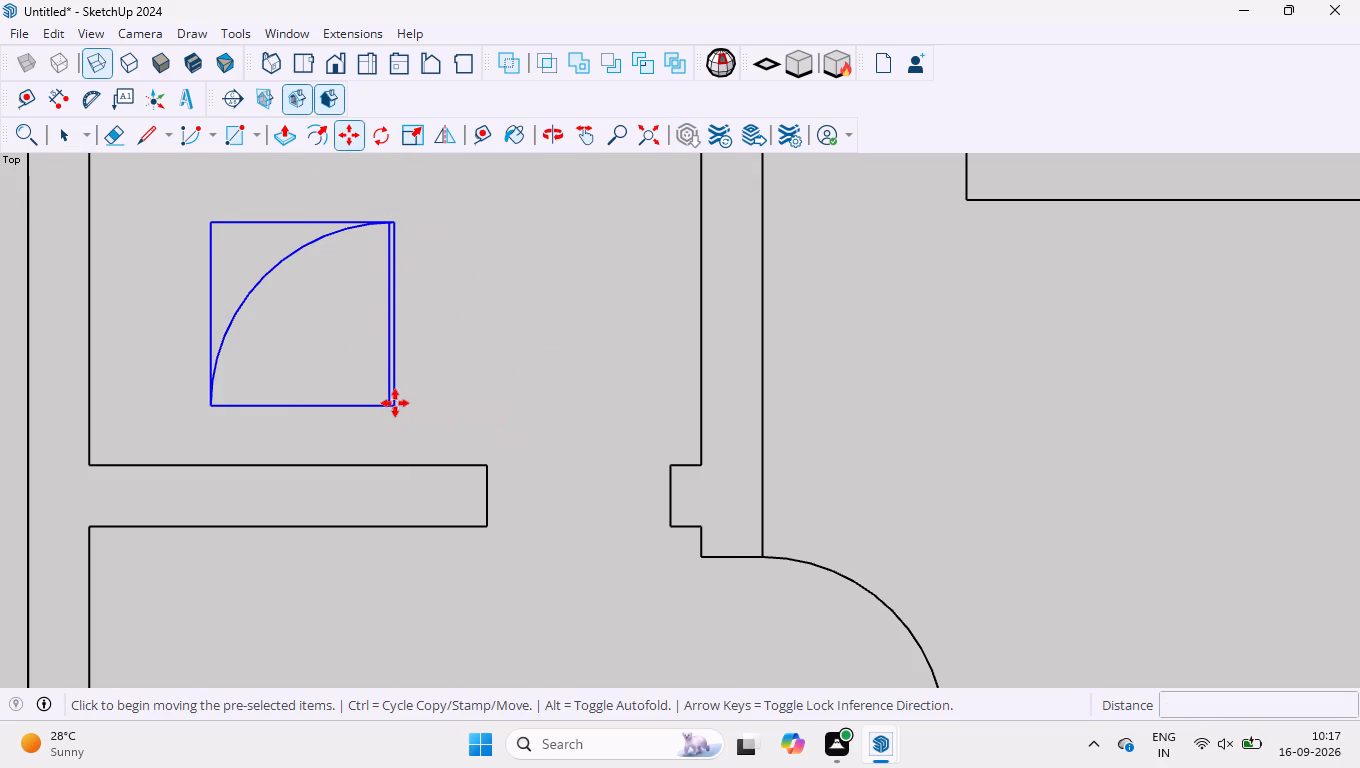
left_click(674, 529)
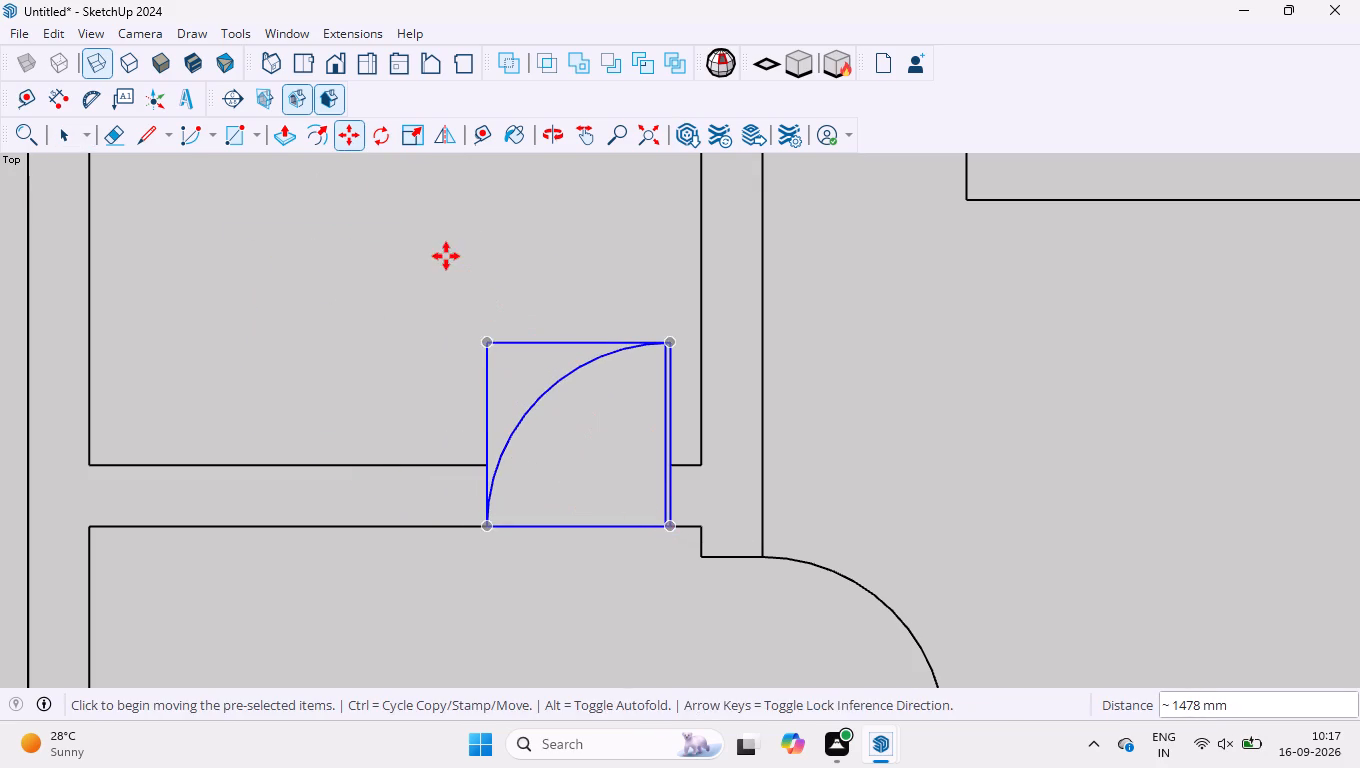
key("space")
left_click(441, 246)
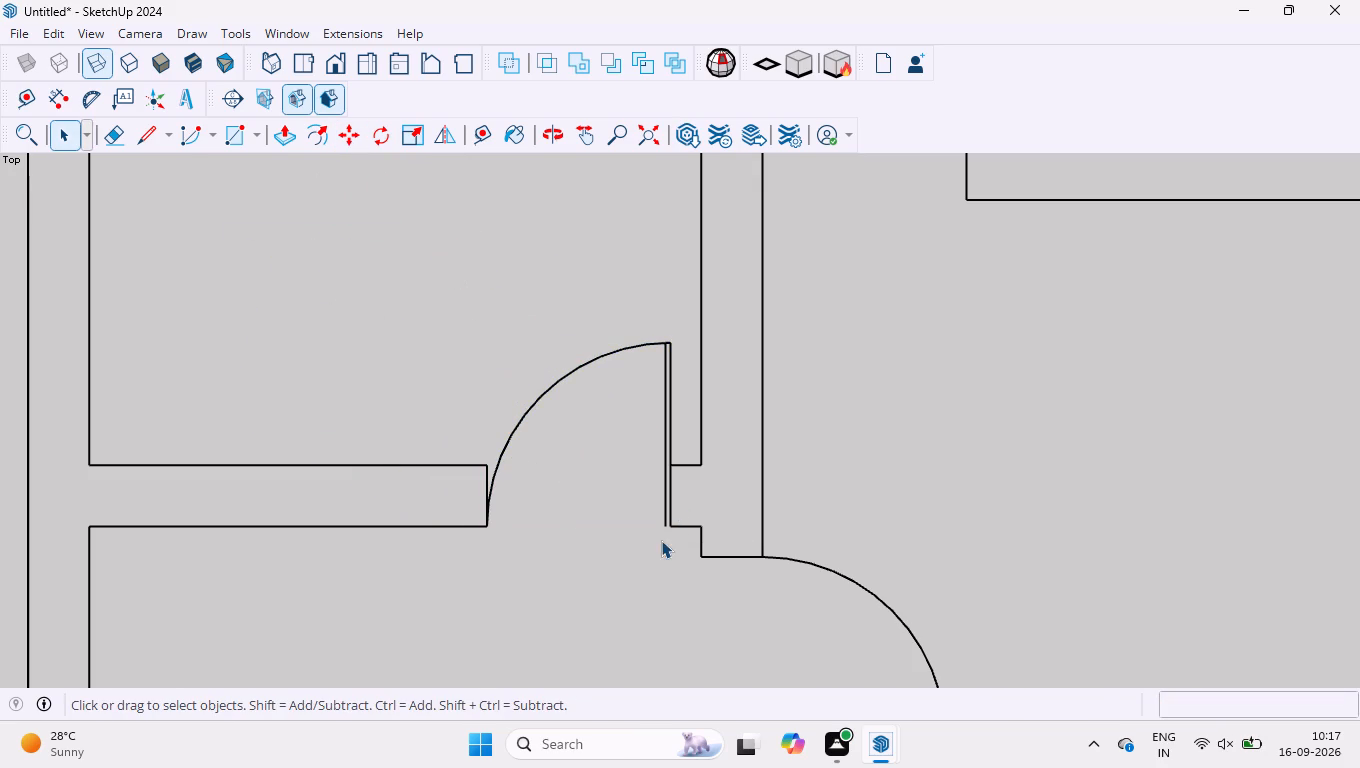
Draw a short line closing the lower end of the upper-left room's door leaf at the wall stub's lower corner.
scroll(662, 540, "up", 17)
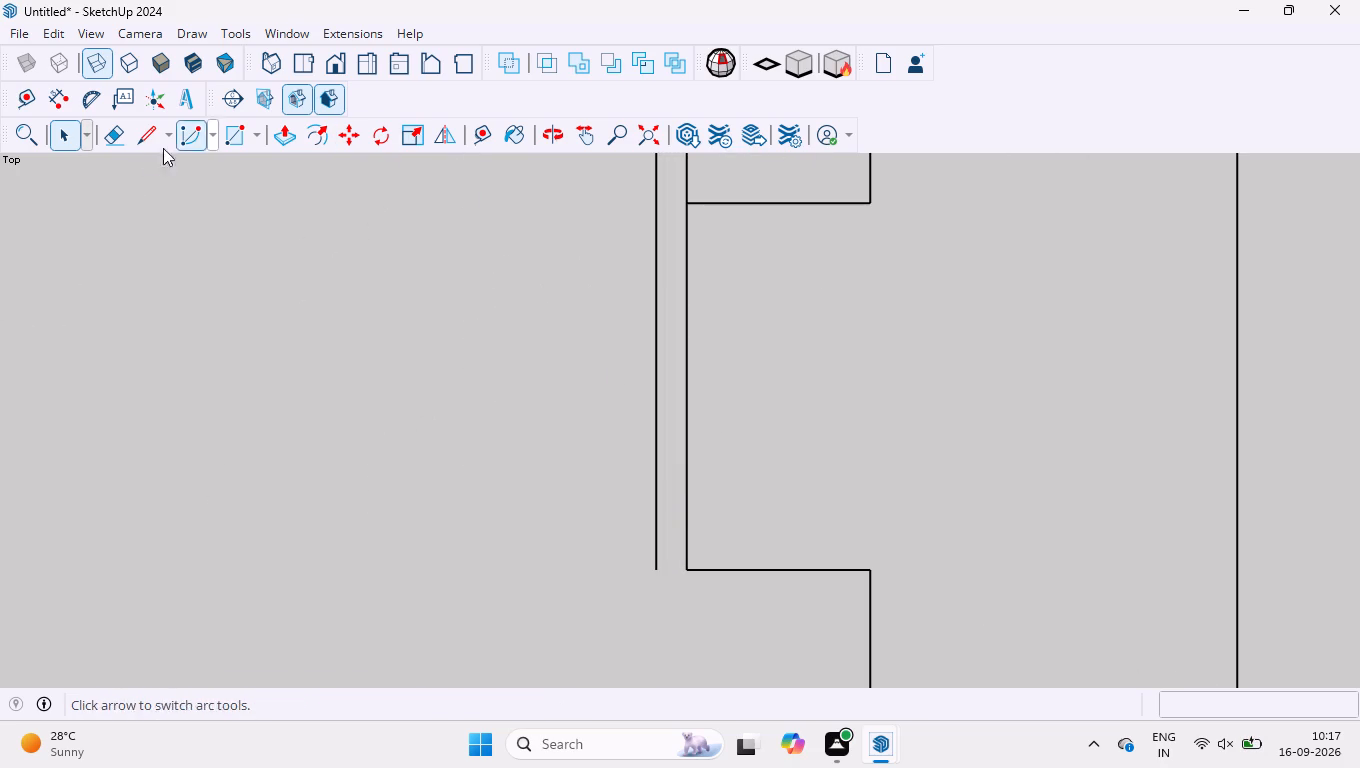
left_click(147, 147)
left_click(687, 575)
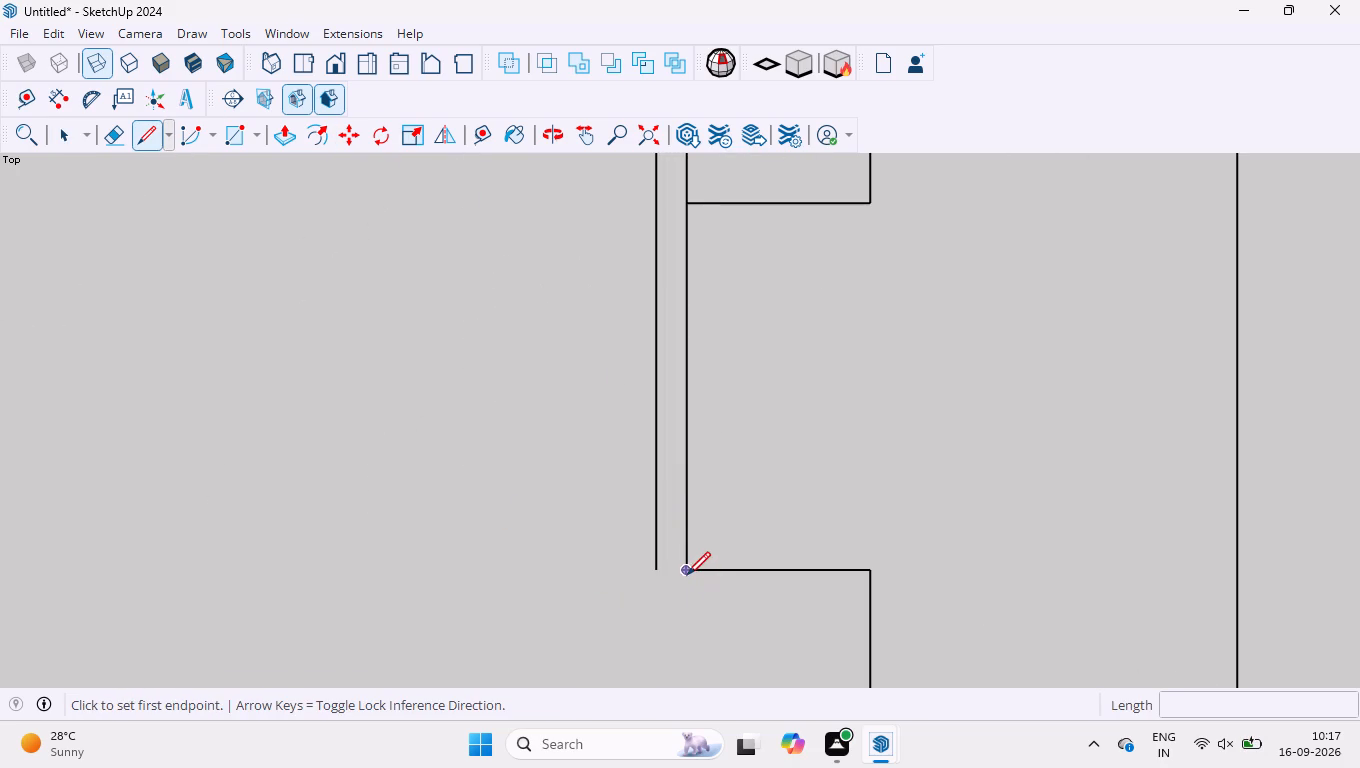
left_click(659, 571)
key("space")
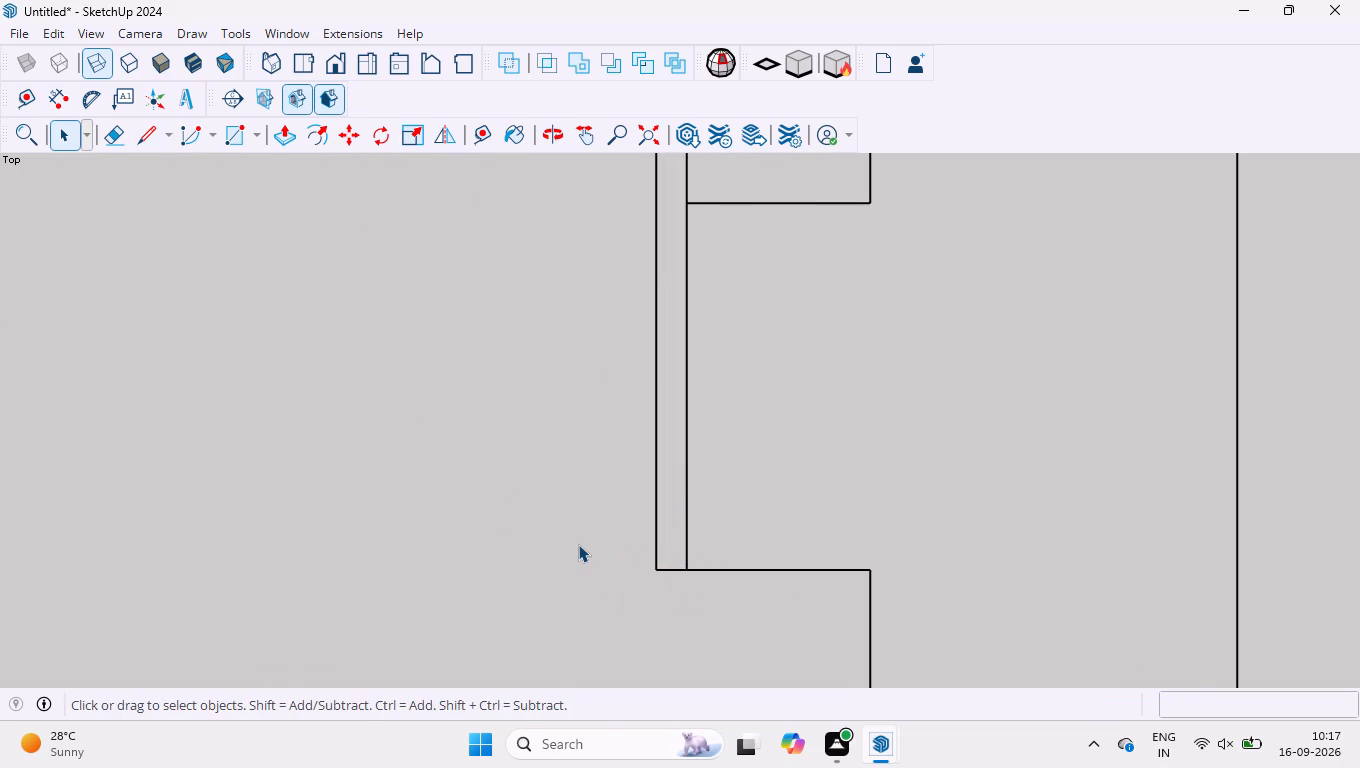
Examine the door symbols and wall openings in the upper half of the plan.
scroll(578, 544, "down", 19)
scroll(609, 573, "down", 8)
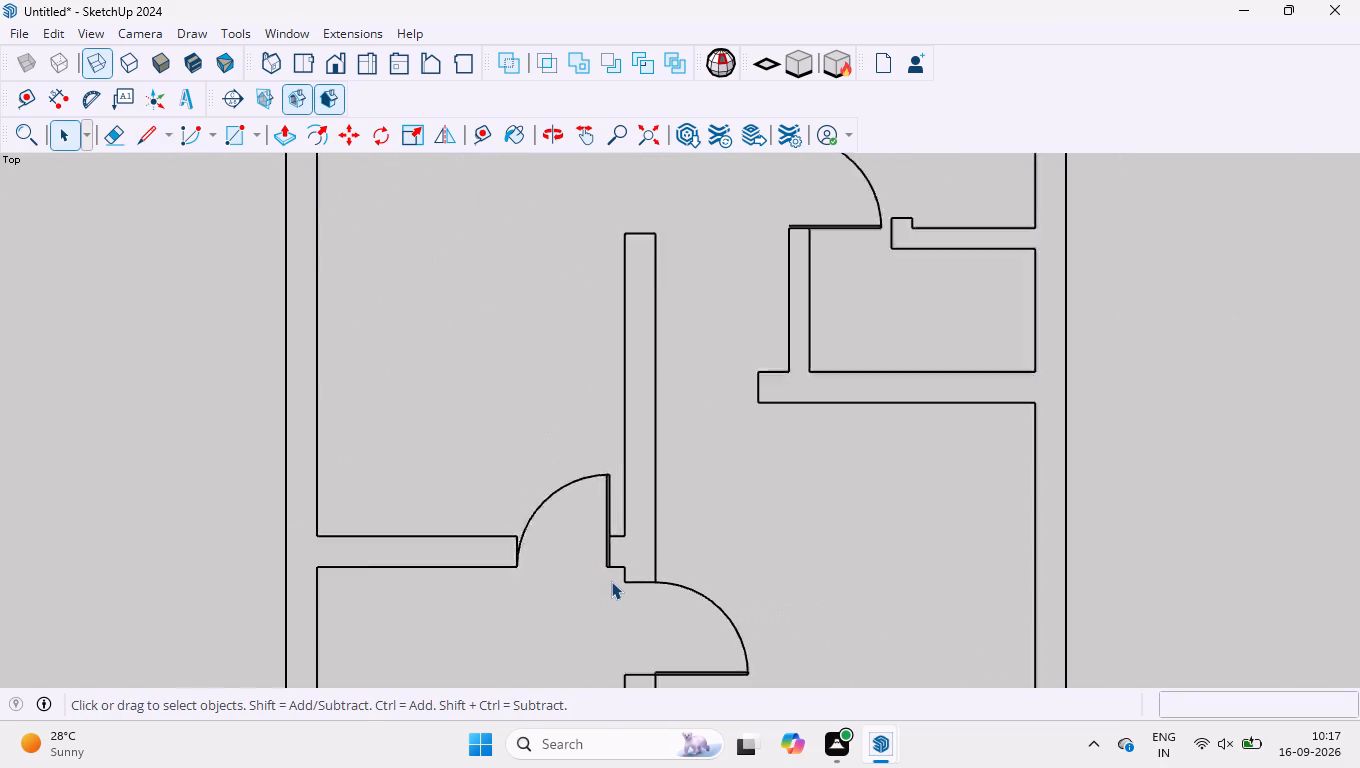
scroll(611, 581, "down", 2)
scroll(818, 232, "up", 9)
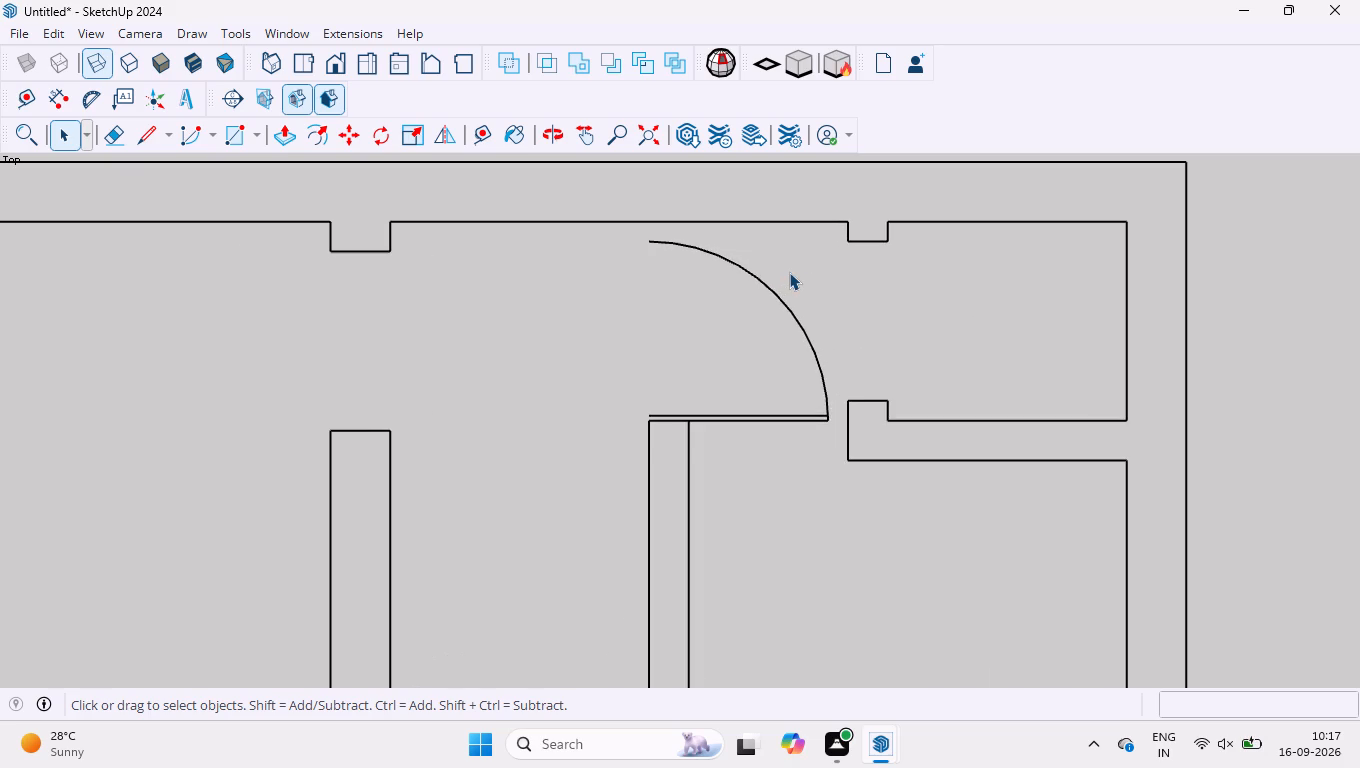
scroll(785, 287, "up", 2)
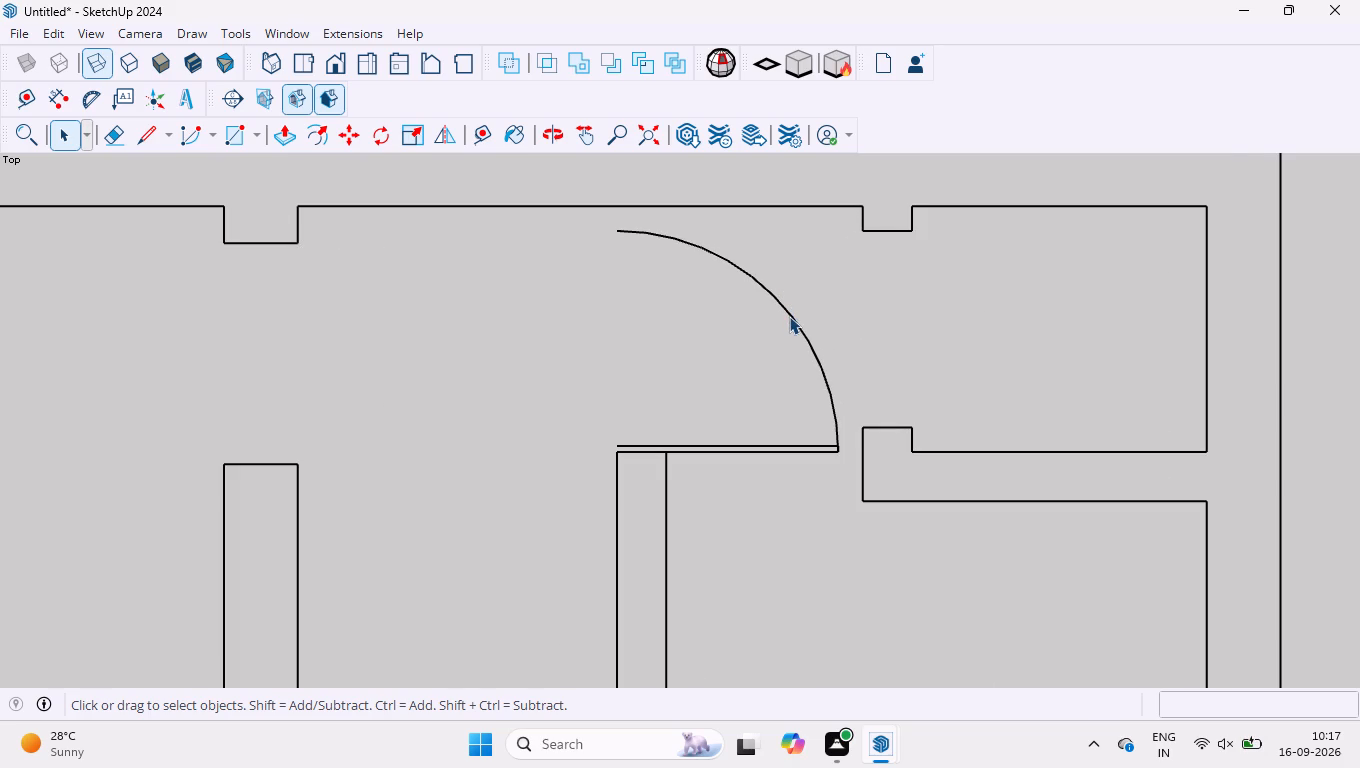
scroll(767, 318, "down", 12)
scroll(641, 410, "down", 4)
Move the upper-left room's door 300 mm up by its hinge corner to the upper corner of the wall stub.
scroll(615, 521, "up", 8)
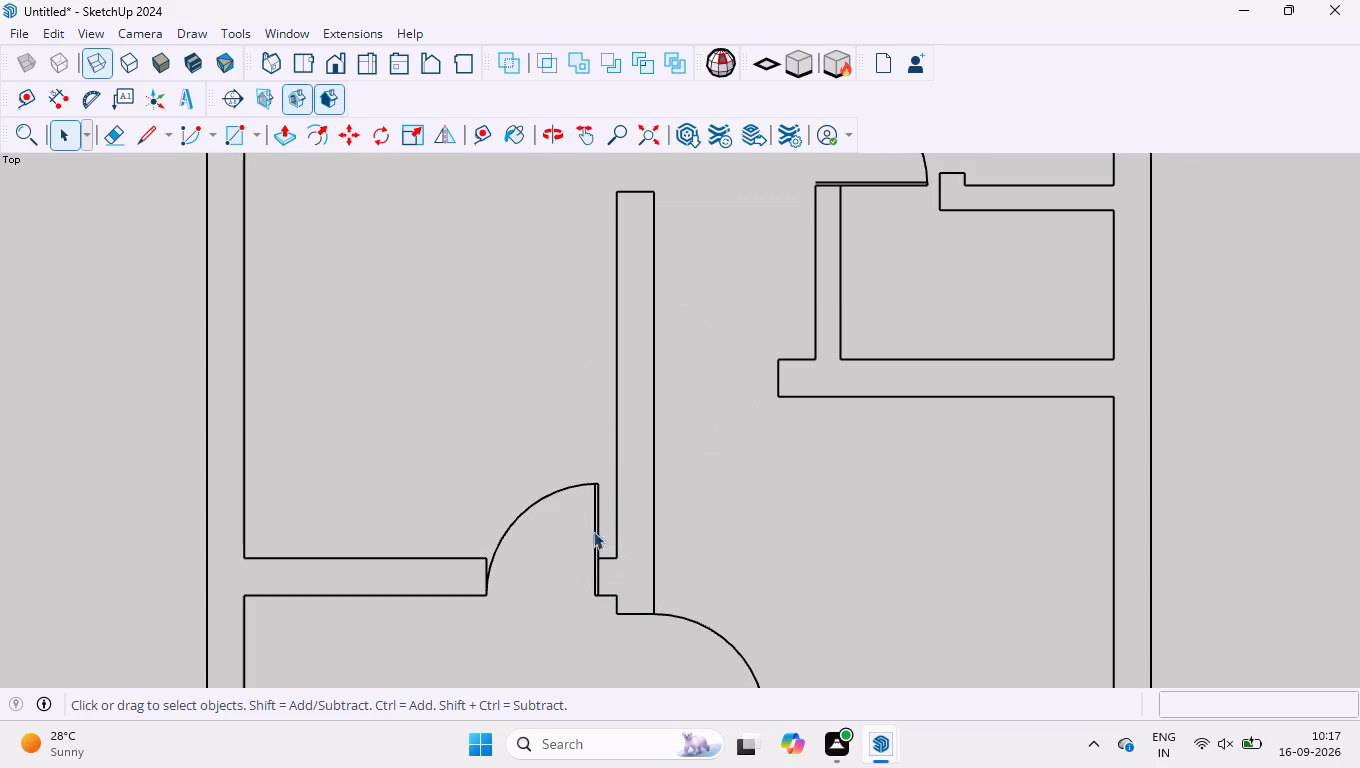
left_click_drag(599, 463, 574, 522)
scroll(587, 576, "up", 3)
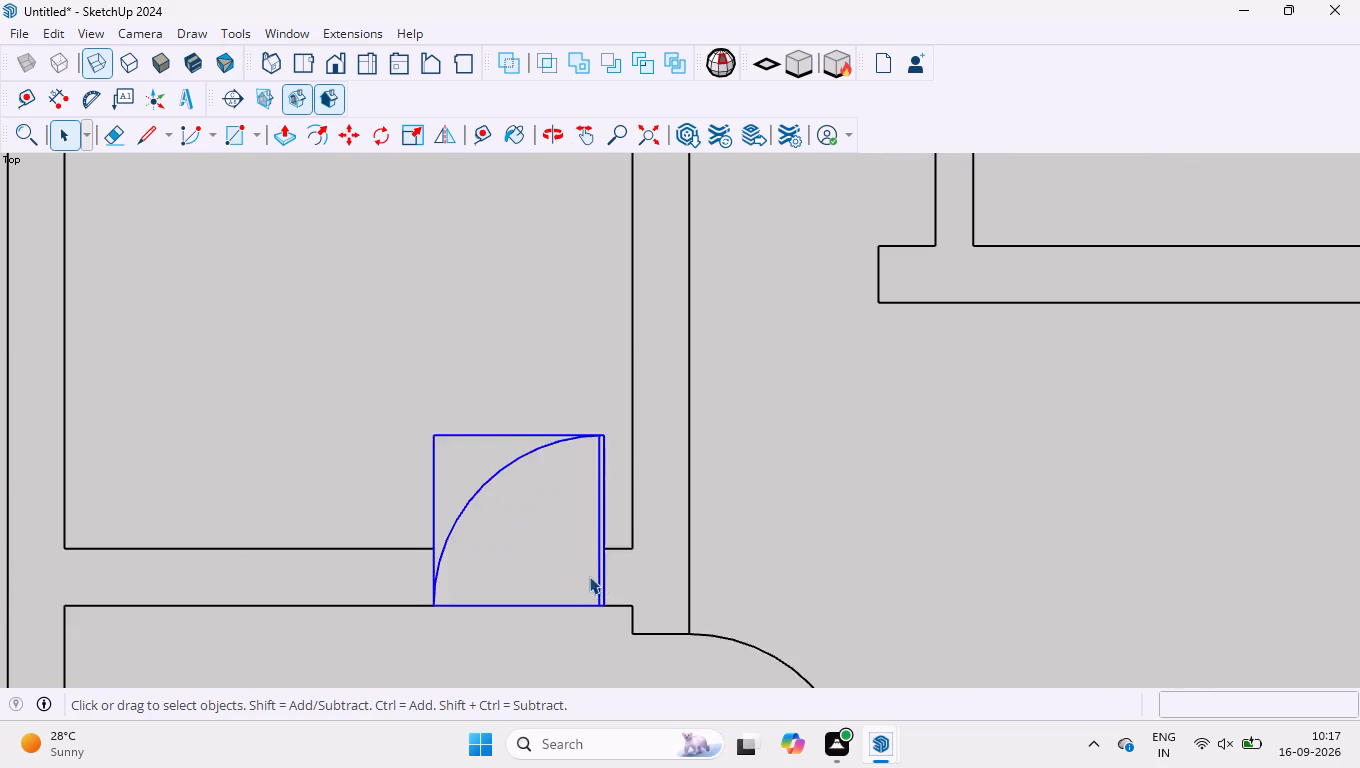
scroll(589, 576, "up", 18)
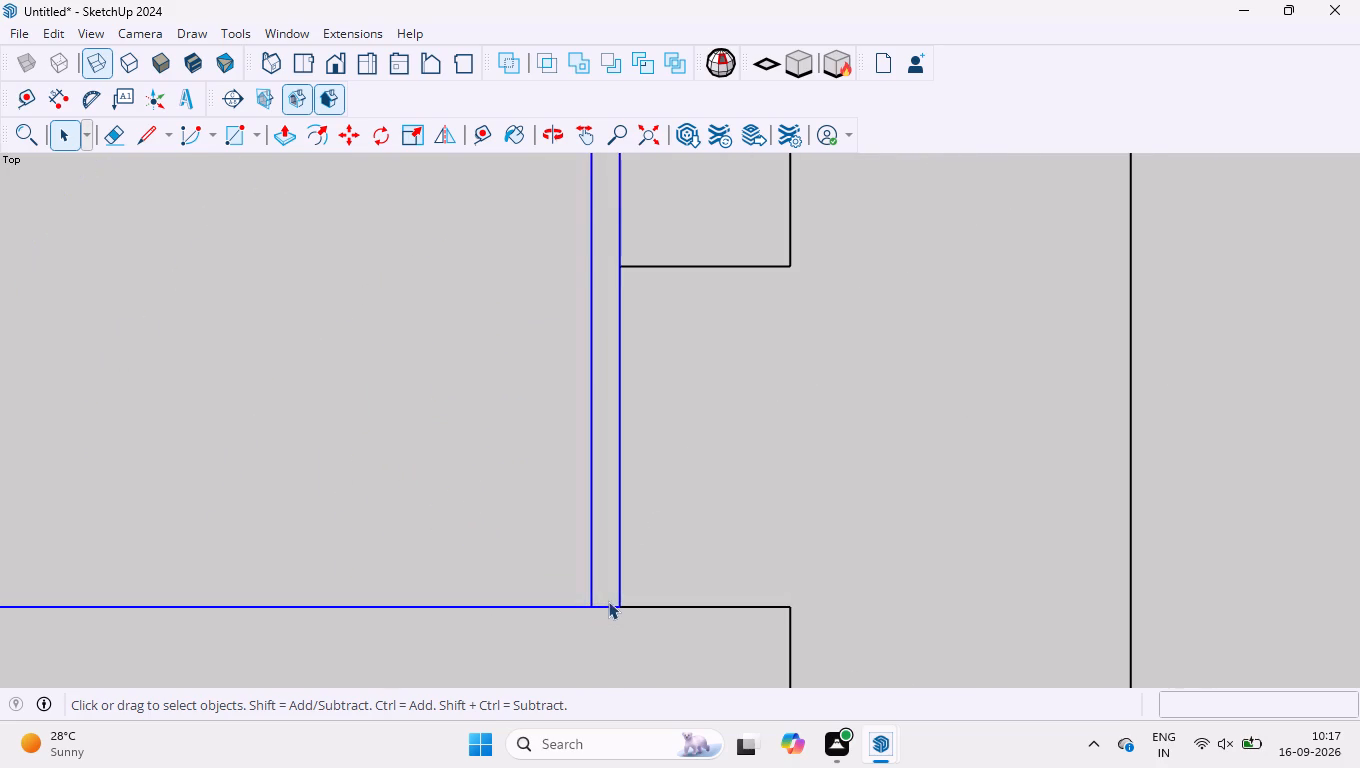
left_click(356, 146)
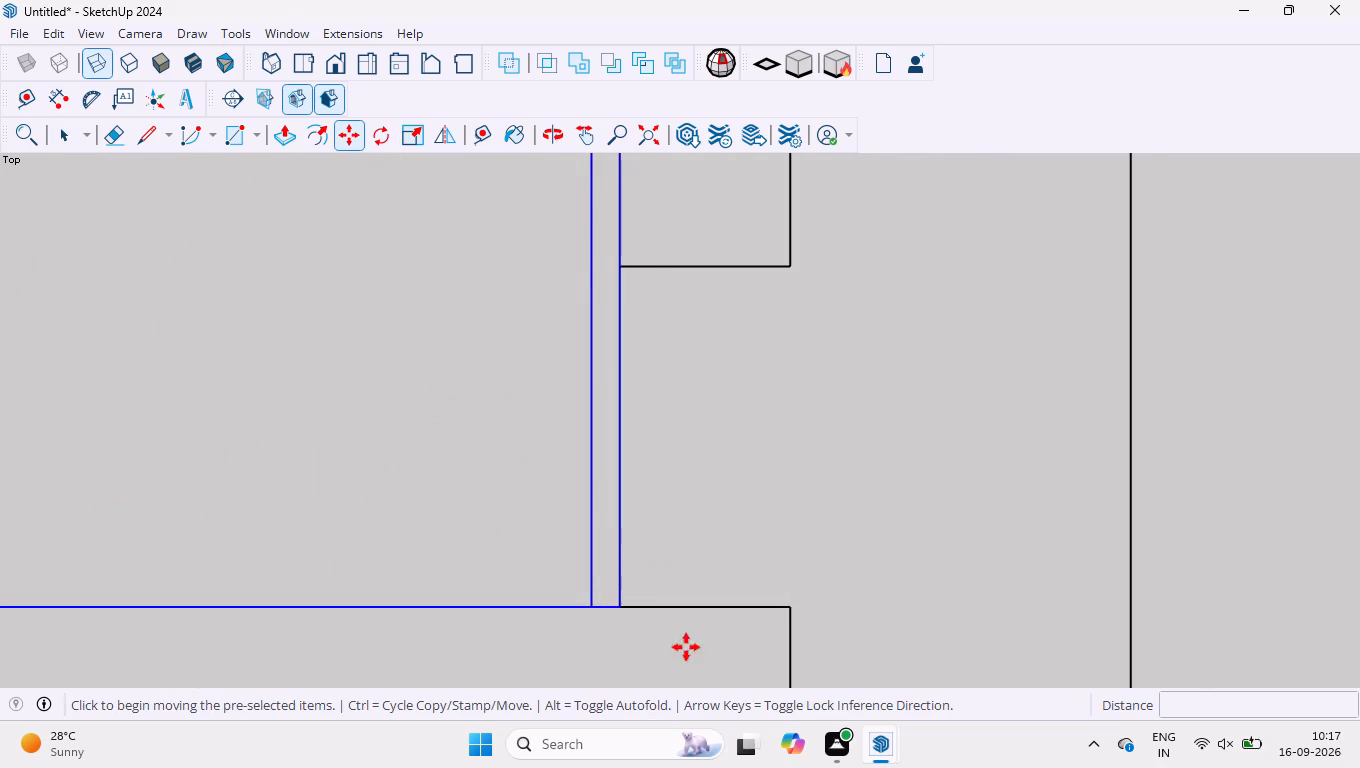
left_click(620, 610)
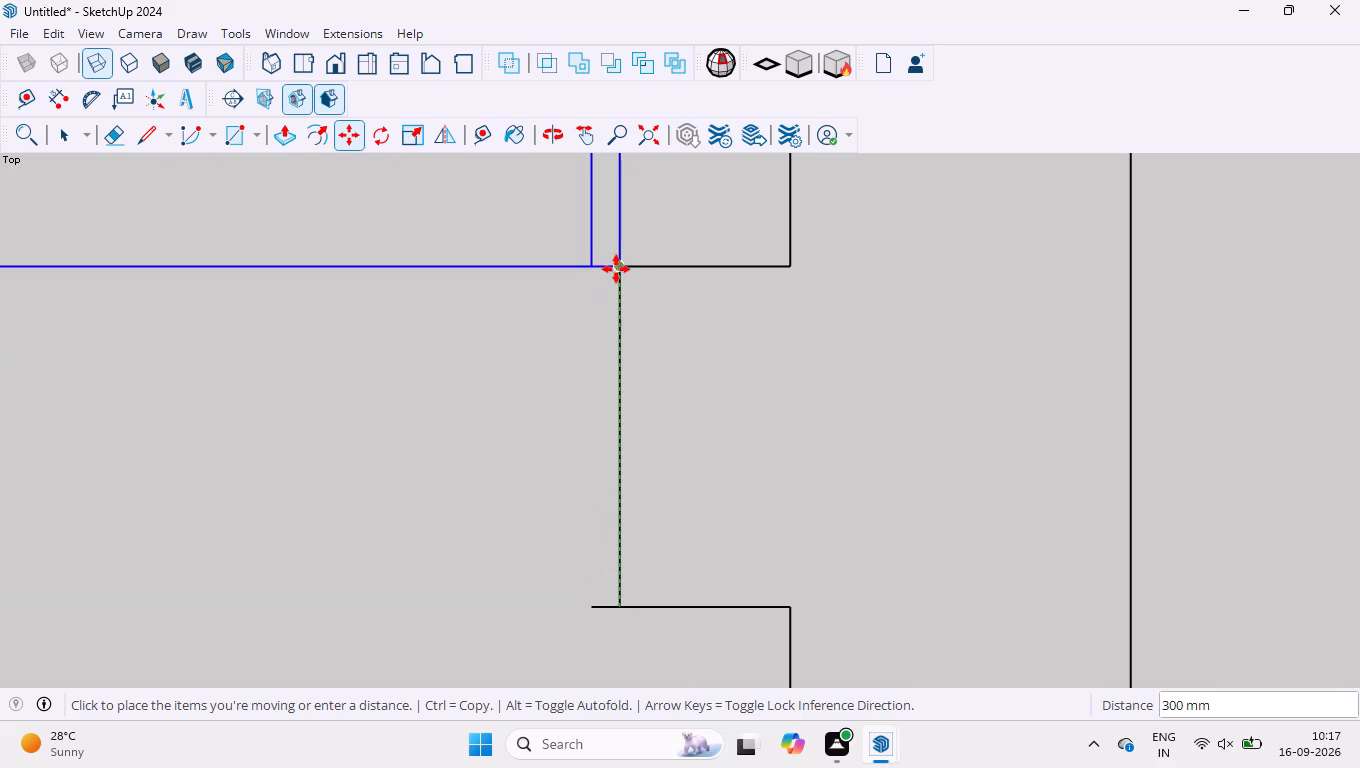
left_click(620, 265)
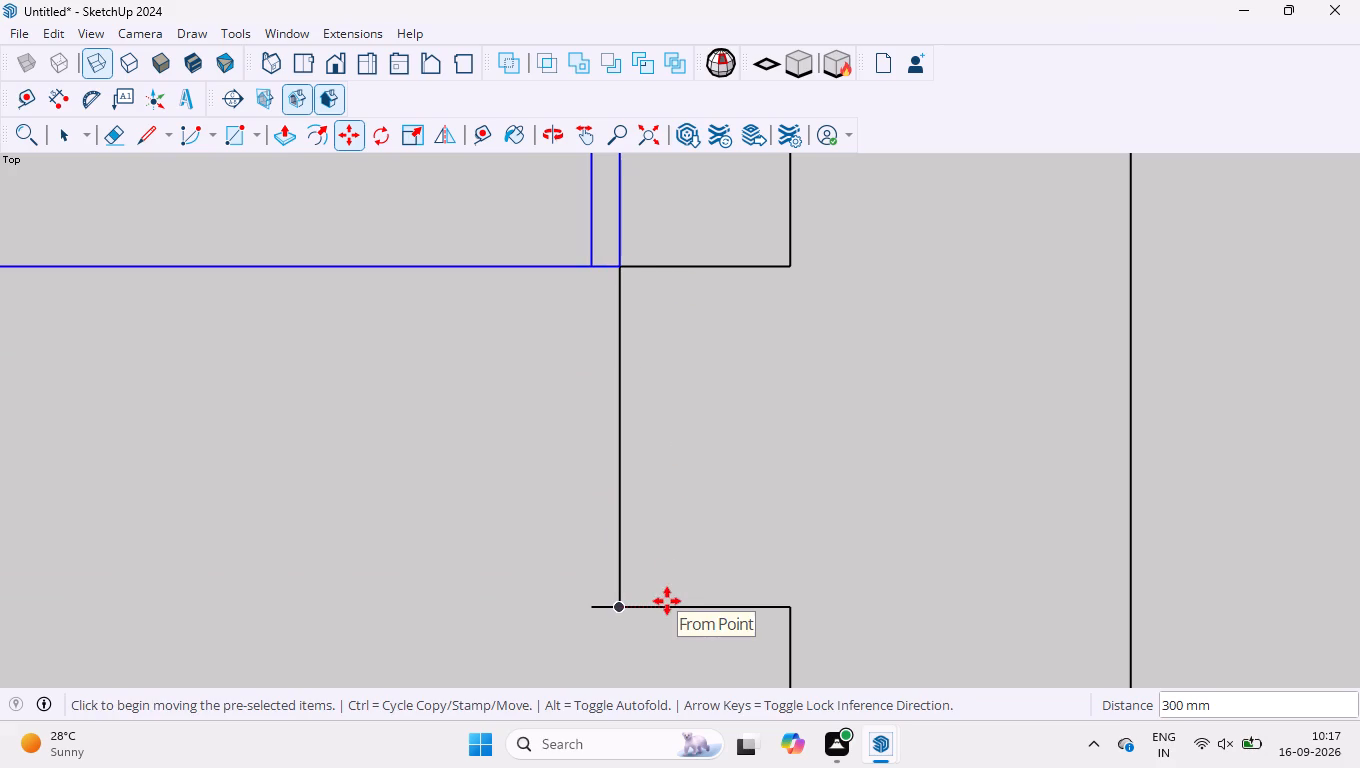
key("space")
key("space")
key("space")
left_click(530, 470)
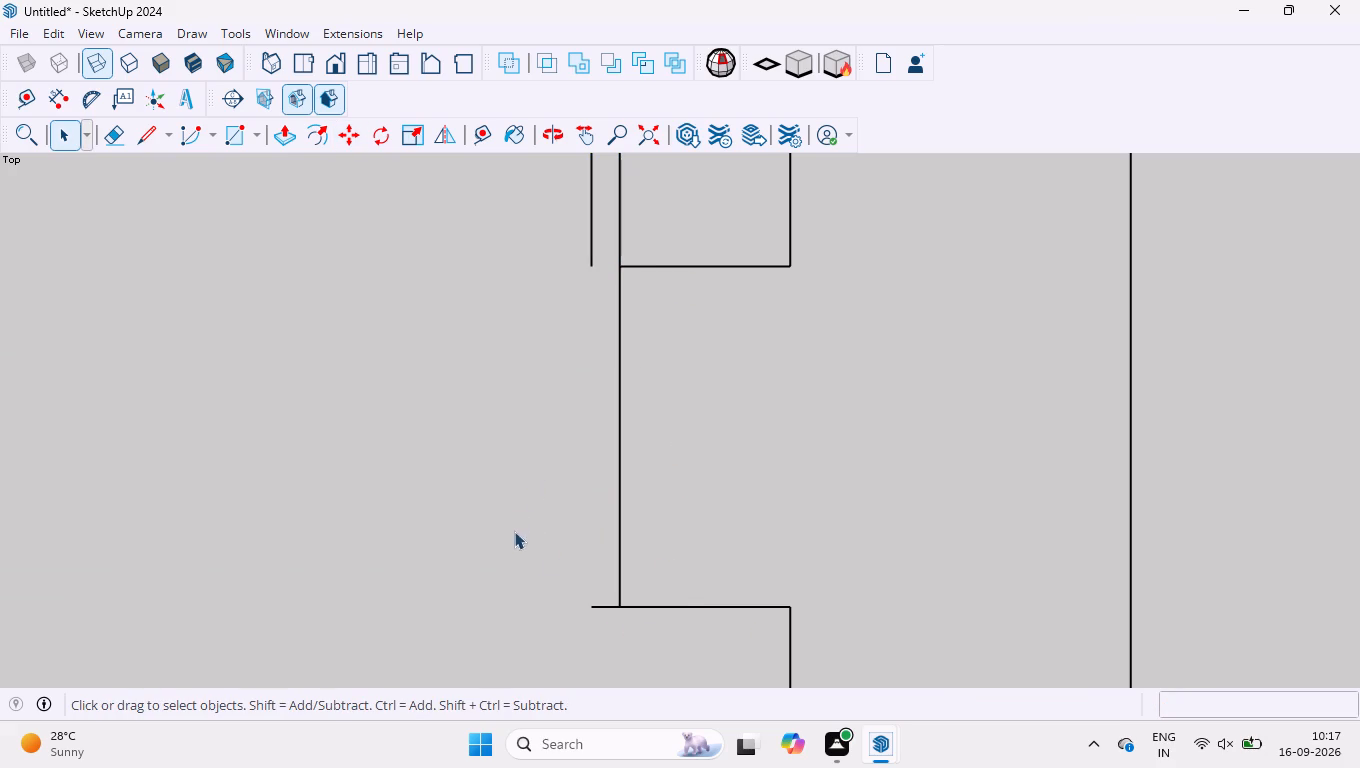
Delete the leftover short line beside the wall stub's lower corner.
left_click_drag(603, 631, 579, 586)
key("Delete")
Draw a short line closing the door leaf's hinge end at the wall stub's upper corner.
scroll(590, 157, "up", 4)
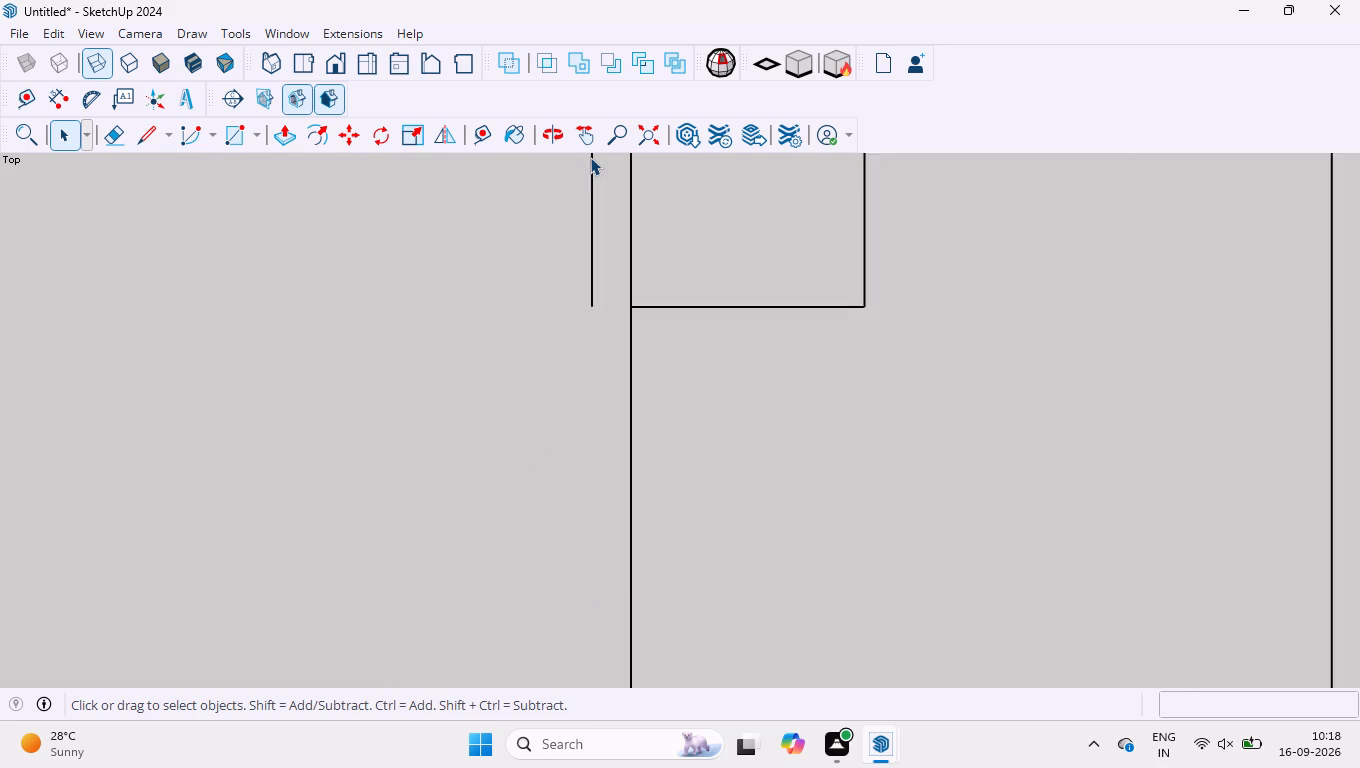
left_click(155, 134)
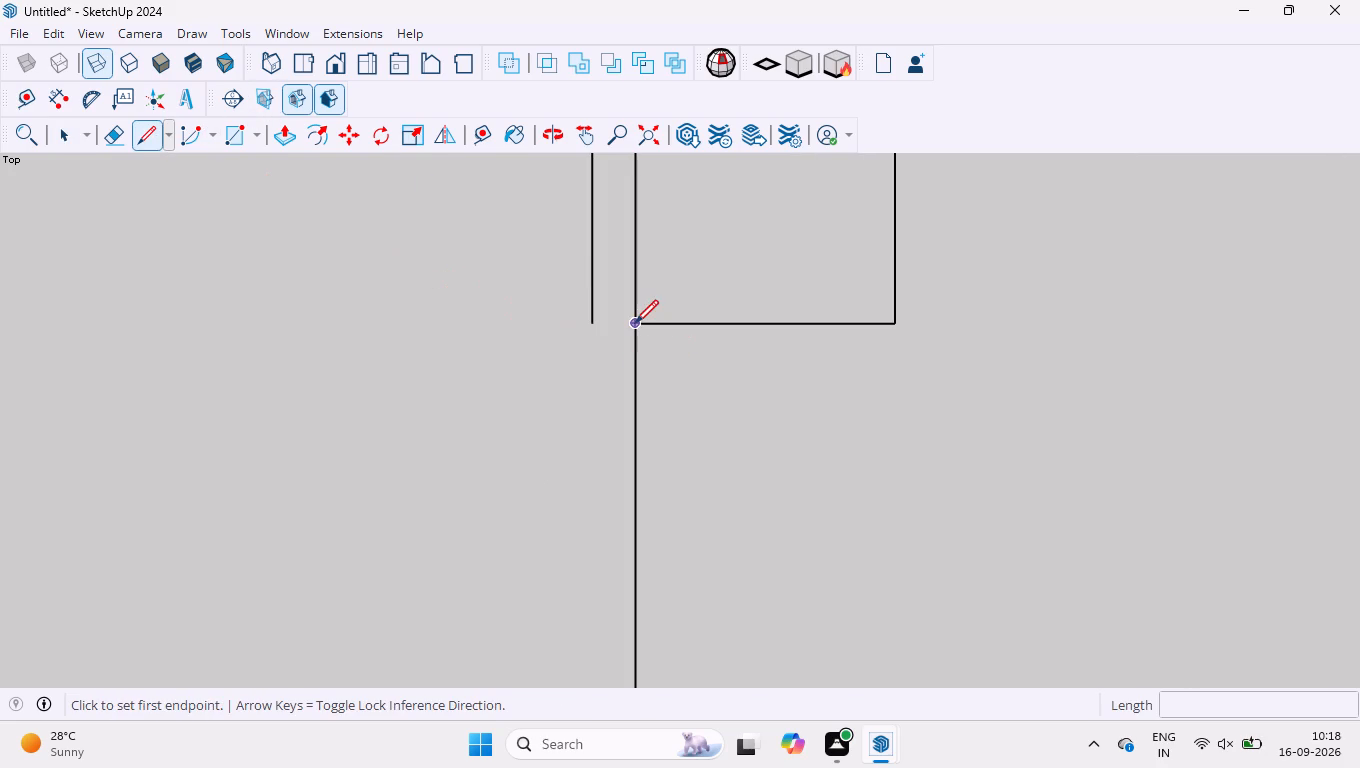
left_click(635, 323)
left_click(593, 324)
key("space")
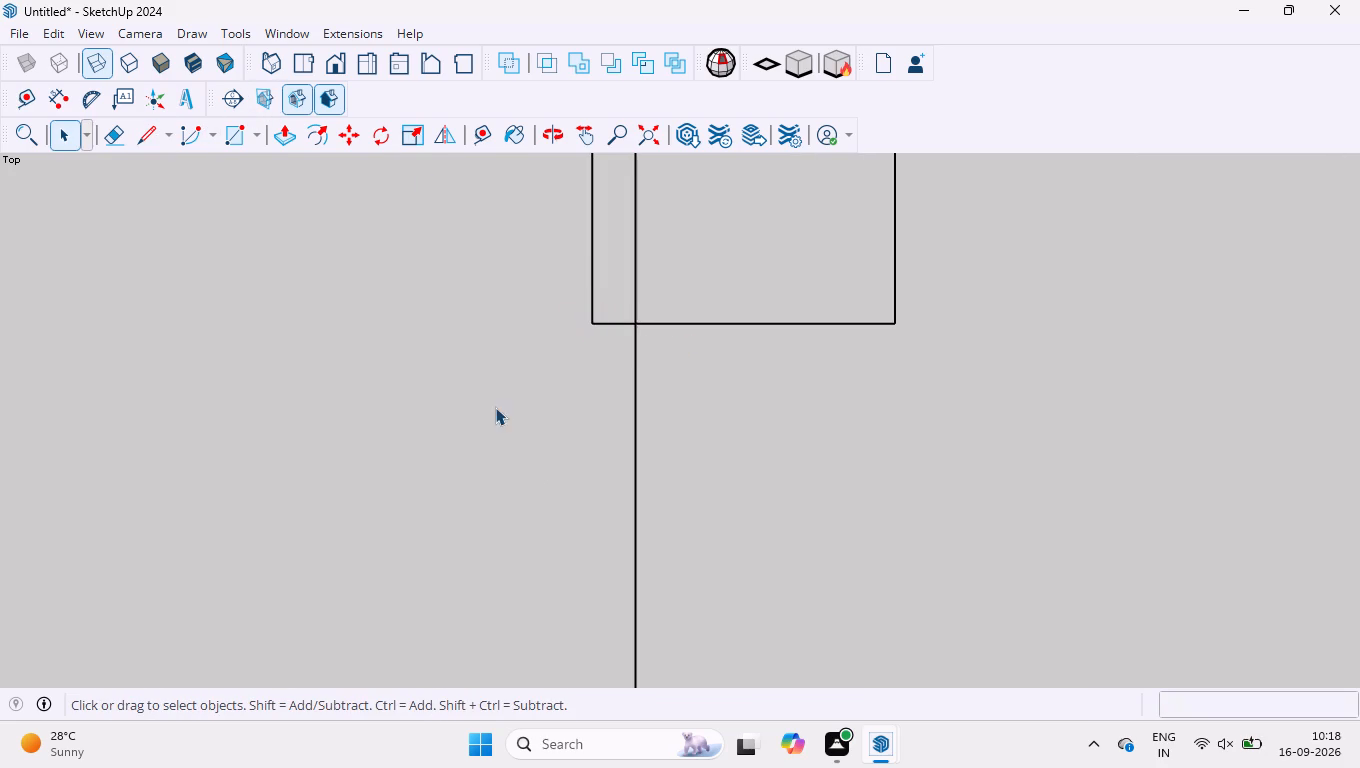
Rotate the door symbol on the short vertical wall in the upper-right area 180 degrees about its hinge corner.
scroll(495, 416, "down", 20)
scroll(528, 483, "down", 11)
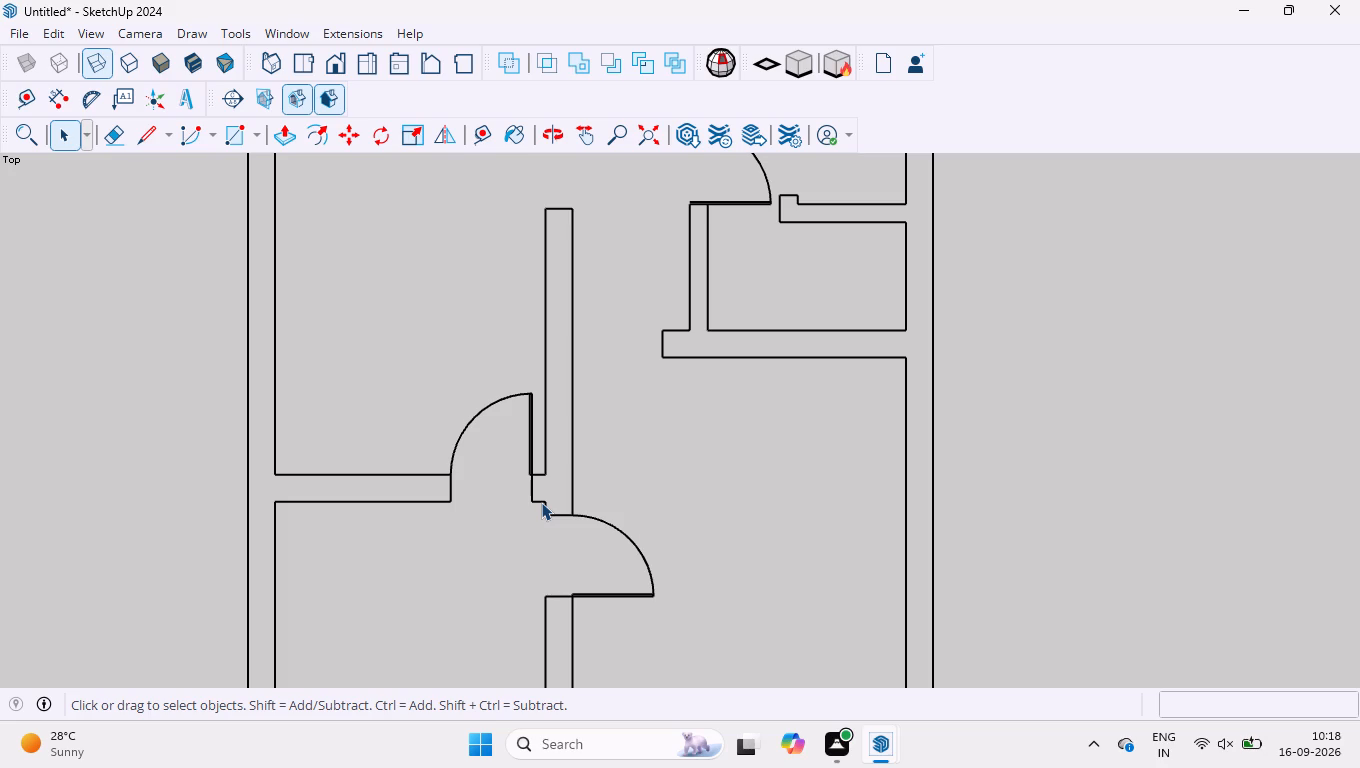
scroll(629, 618, "down", 3)
scroll(666, 475, "down", 3)
scroll(697, 307, "up", 8)
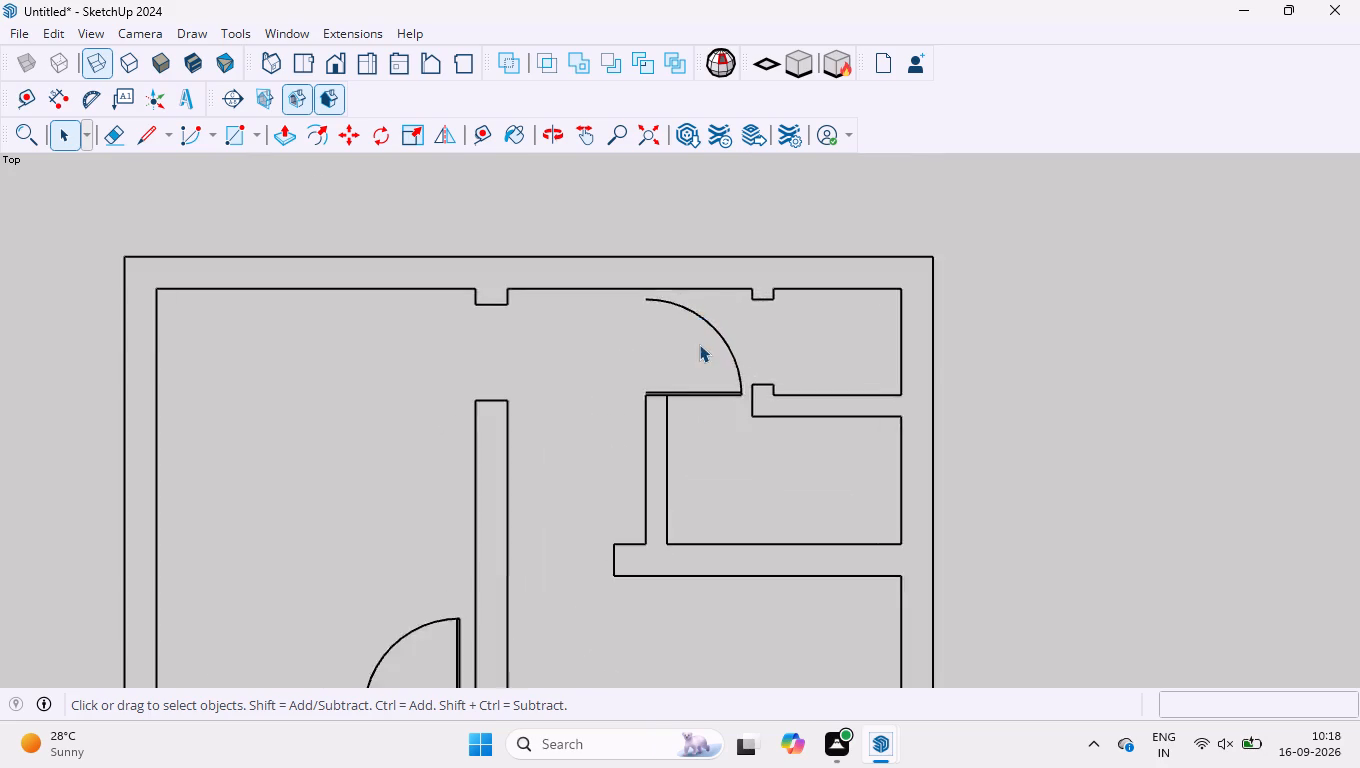
scroll(699, 344, "up", 6)
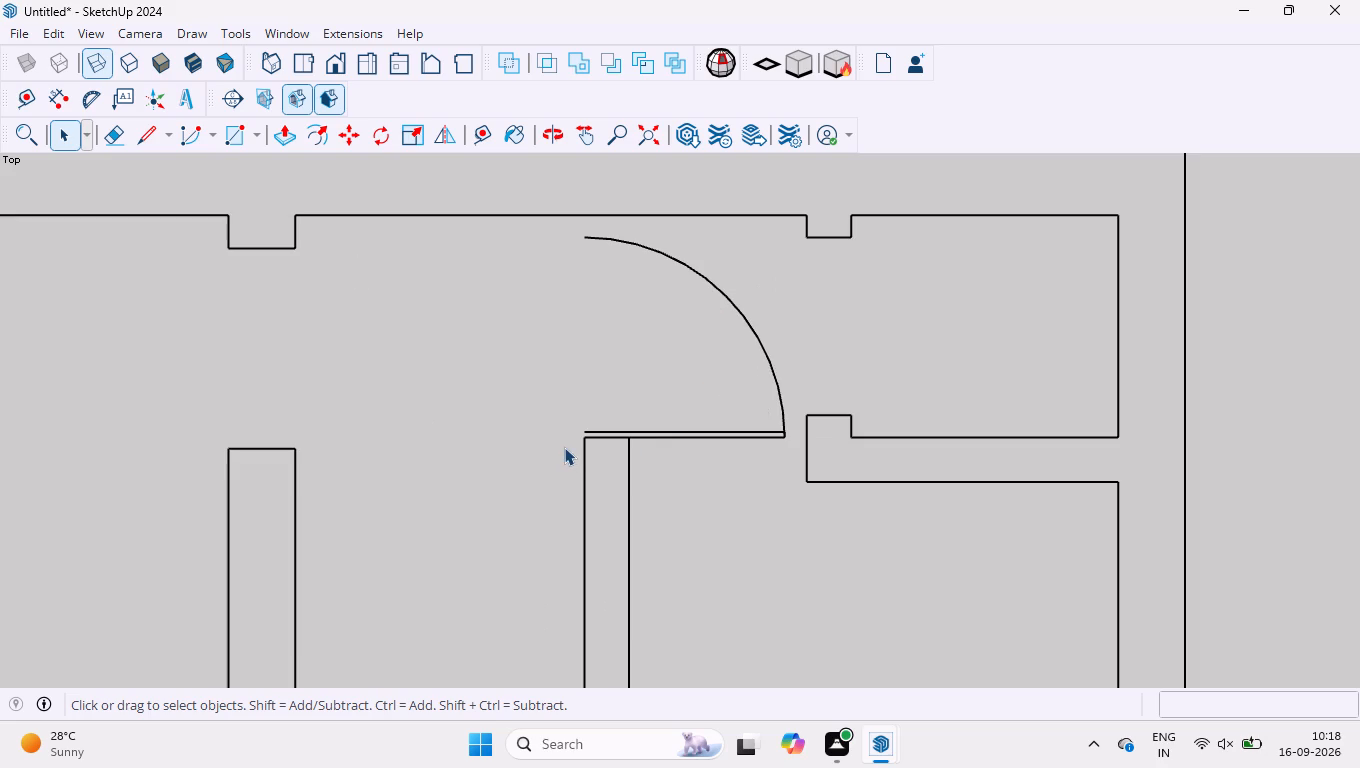
left_click_drag(802, 313, 758, 372)
left_click_drag(758, 372, 748, 384)
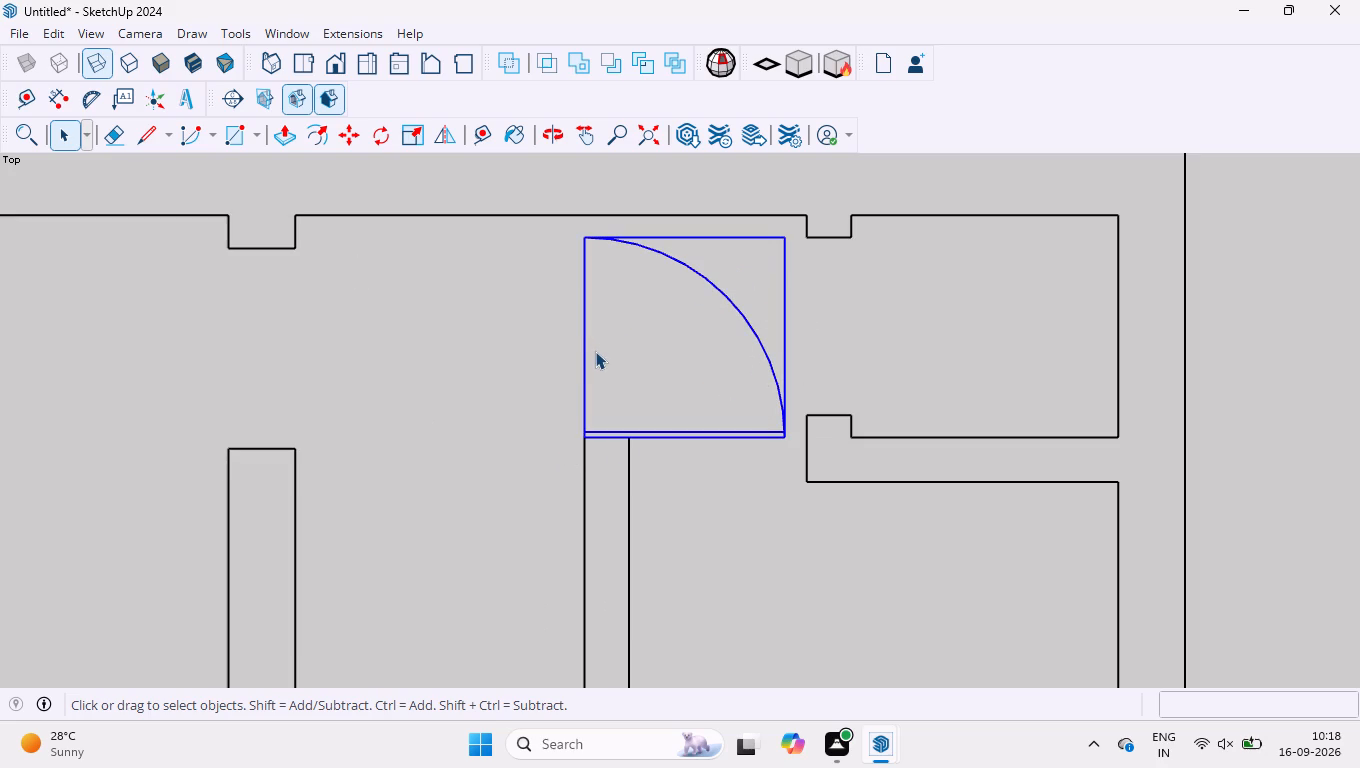
left_click(373, 142)
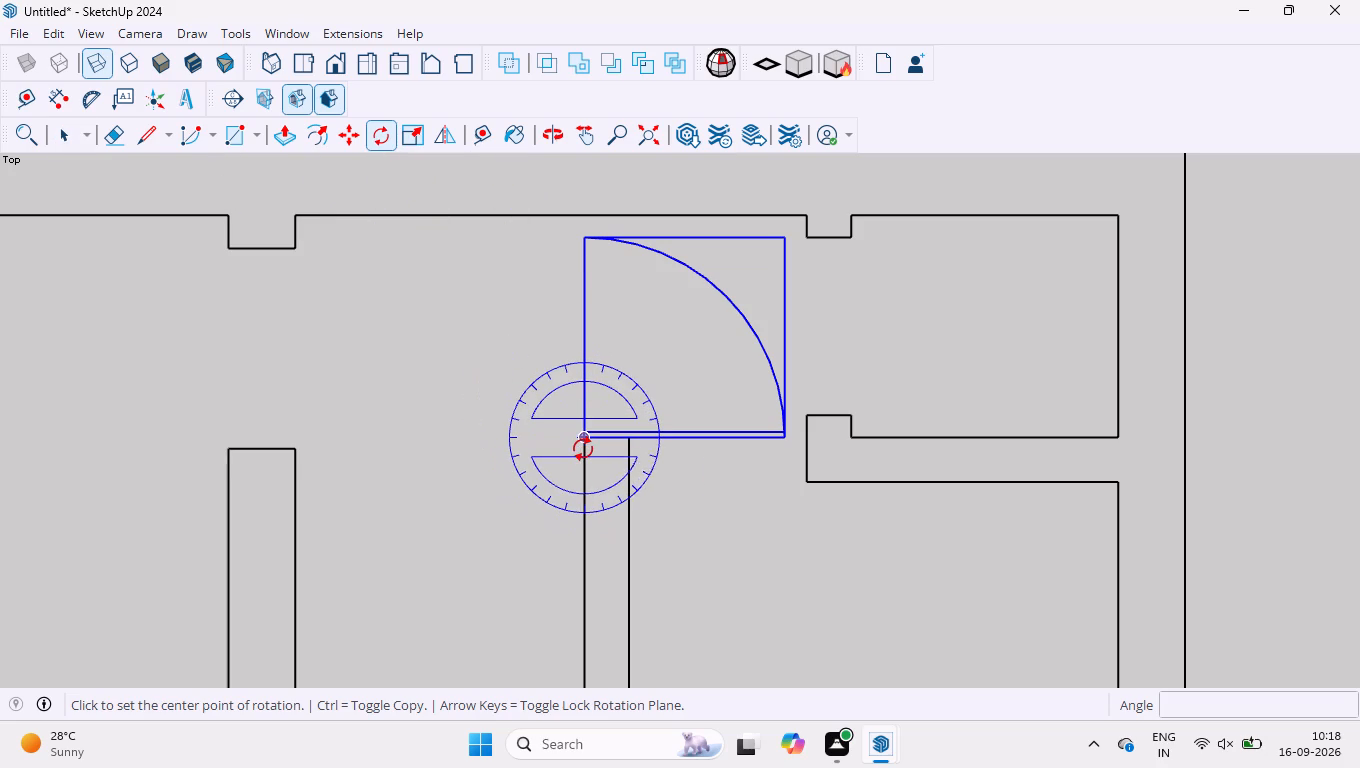
left_click(583, 446)
left_click(785, 444)
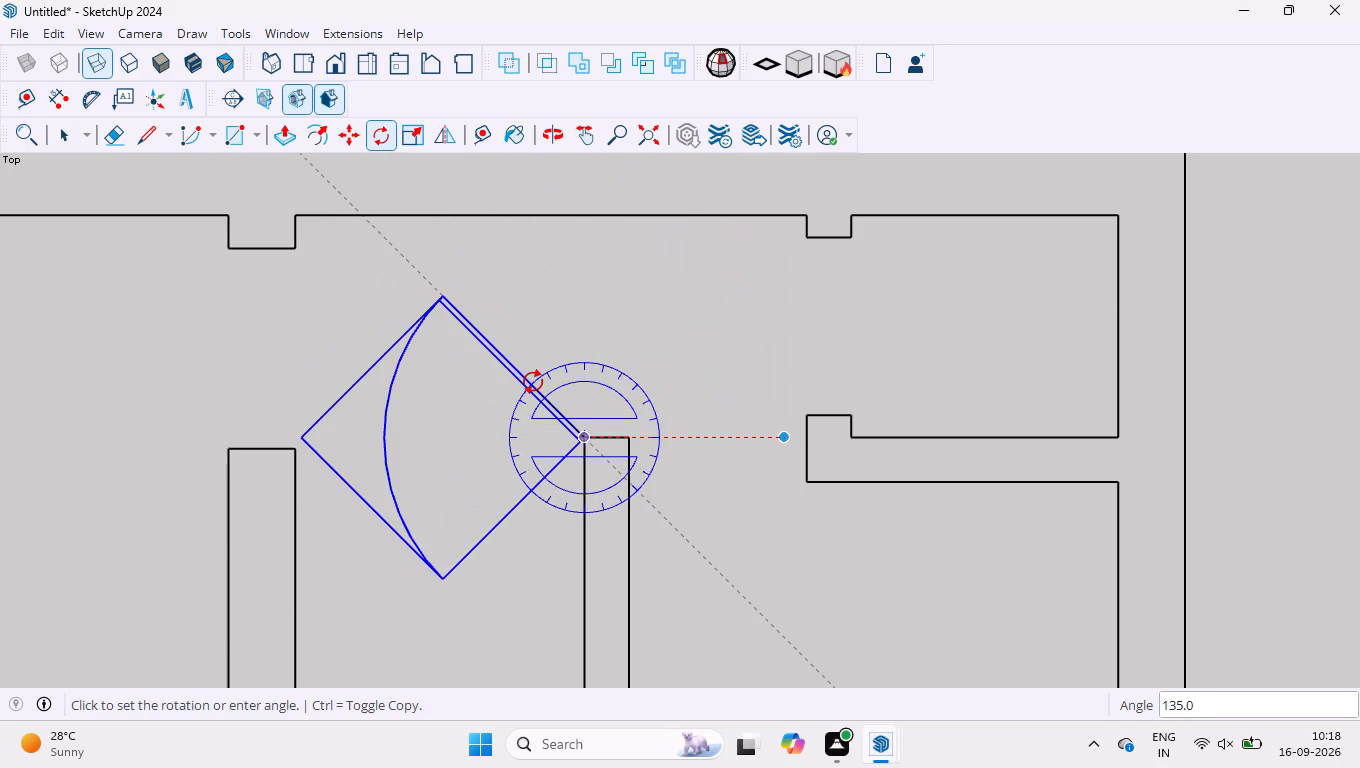
key("Left")
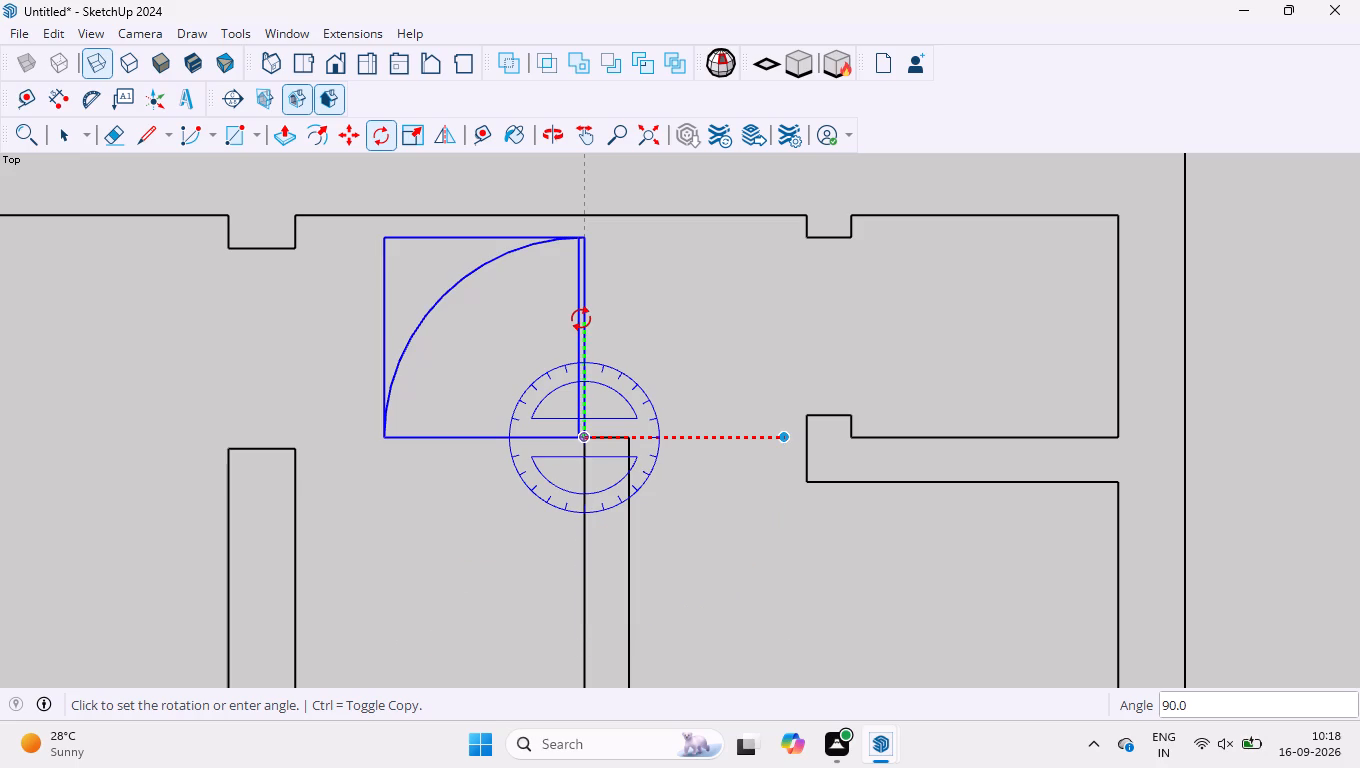
key("Right")
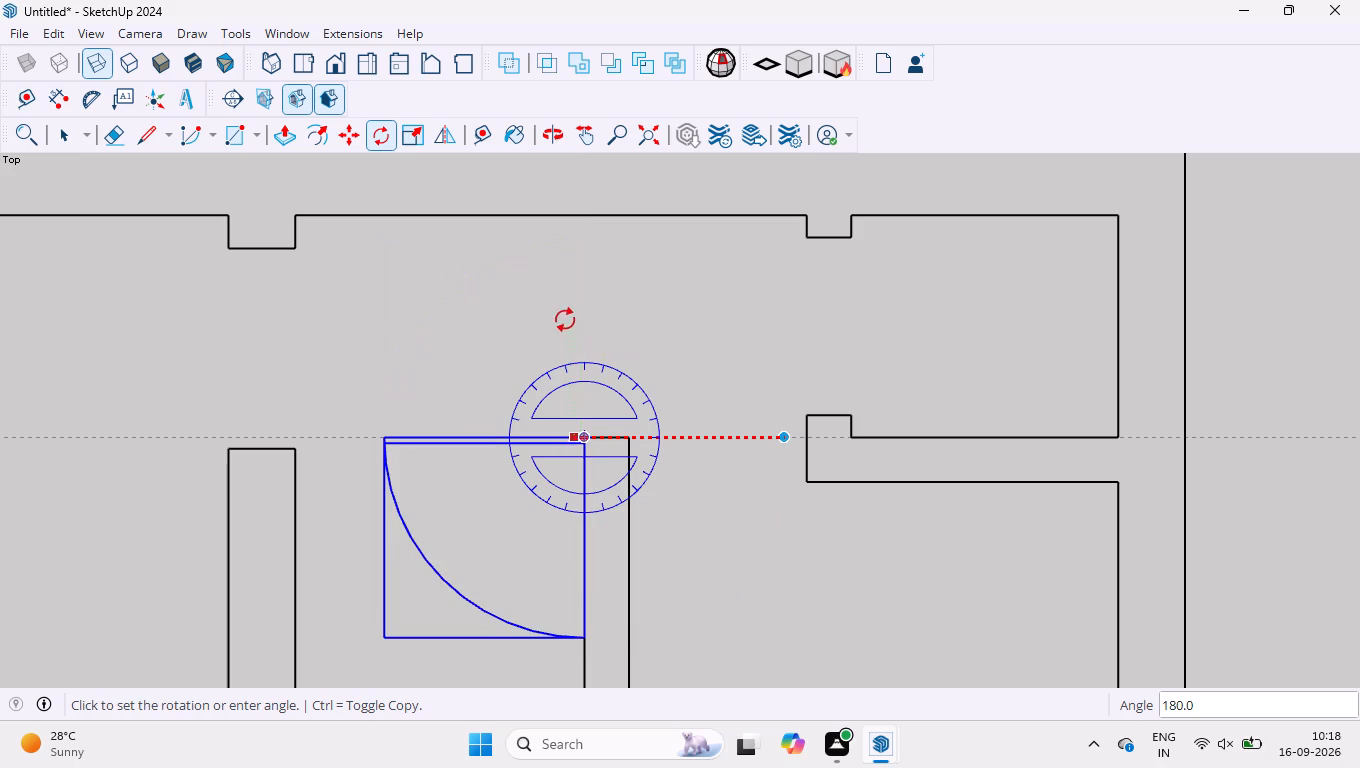
left_click(527, 328)
key("space")
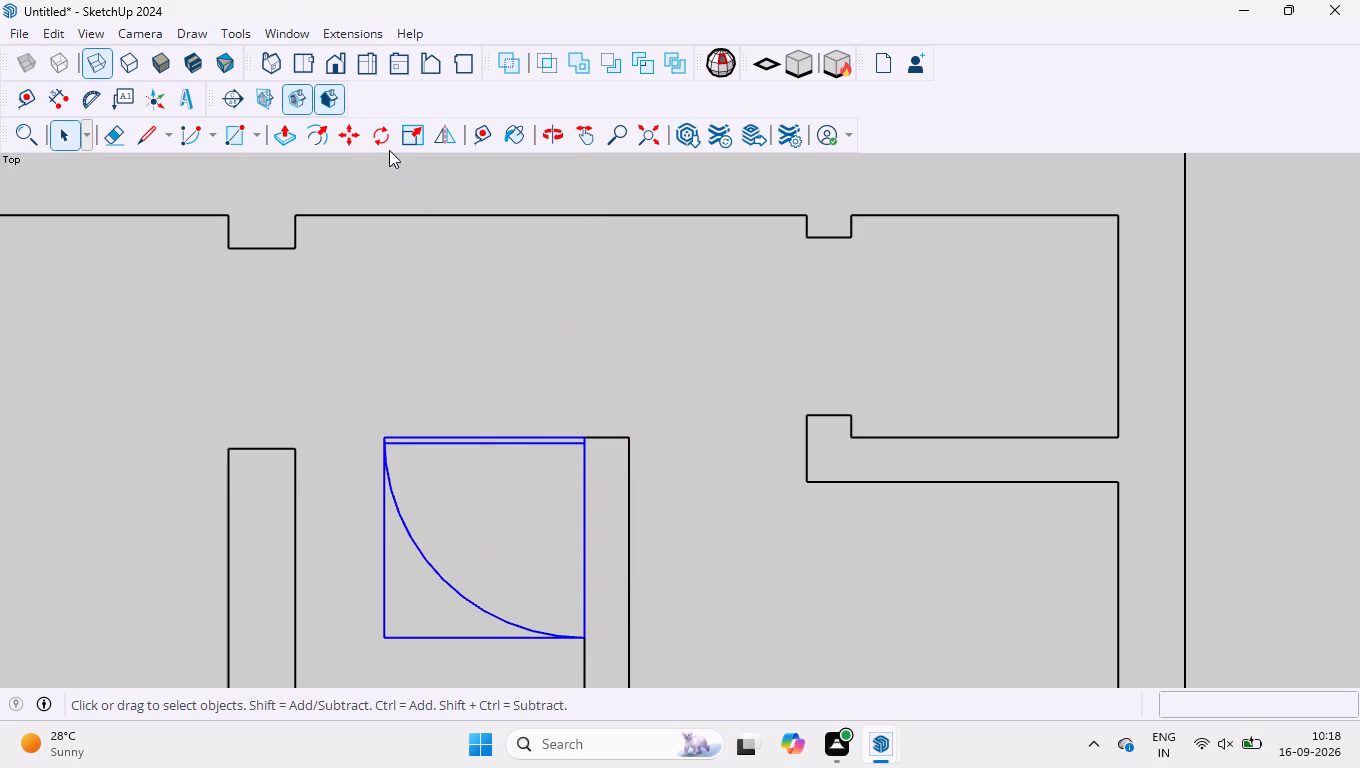
Move the rotated door by its hinge corner to the lower left corner of the top wall's stub above the long vertical wall.
left_click(352, 134)
left_click(588, 436)
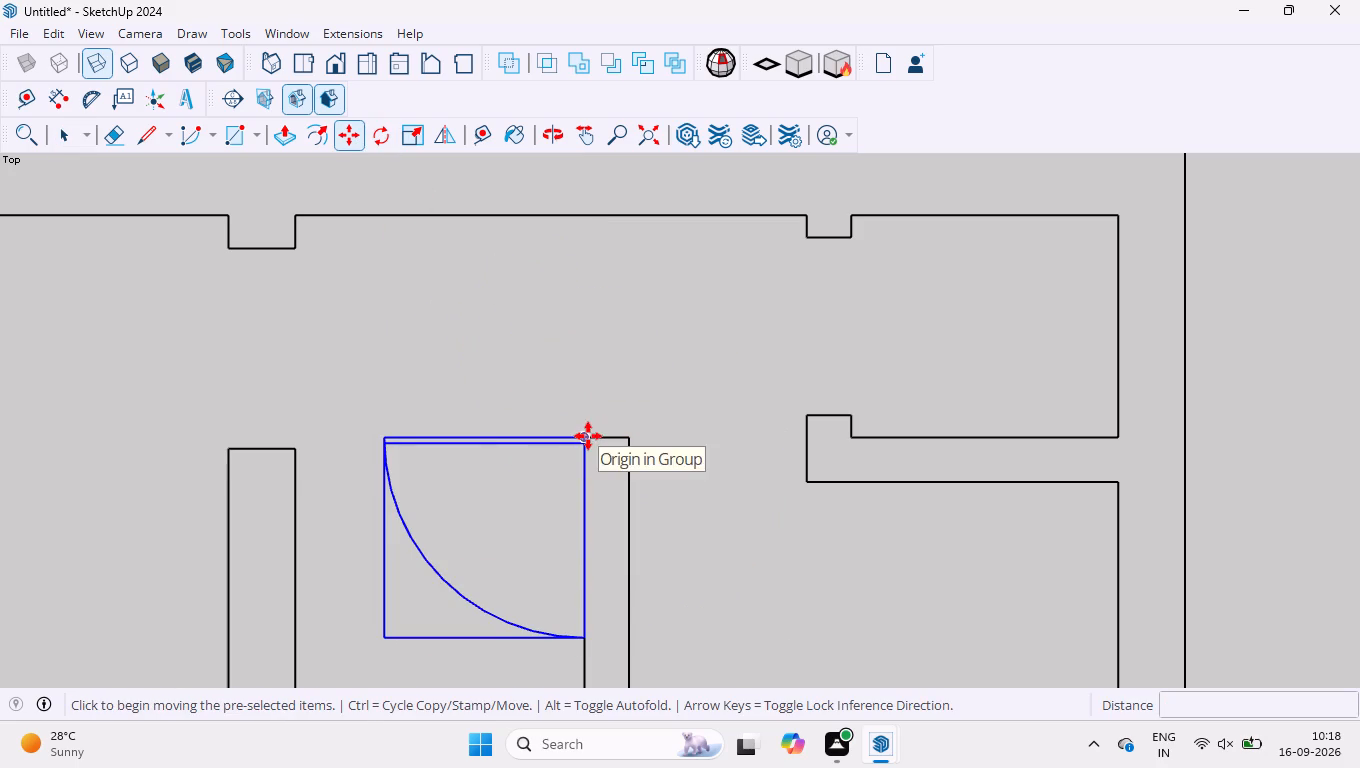
left_click(224, 244)
key("space")
key("space")
left_click(325, 334)
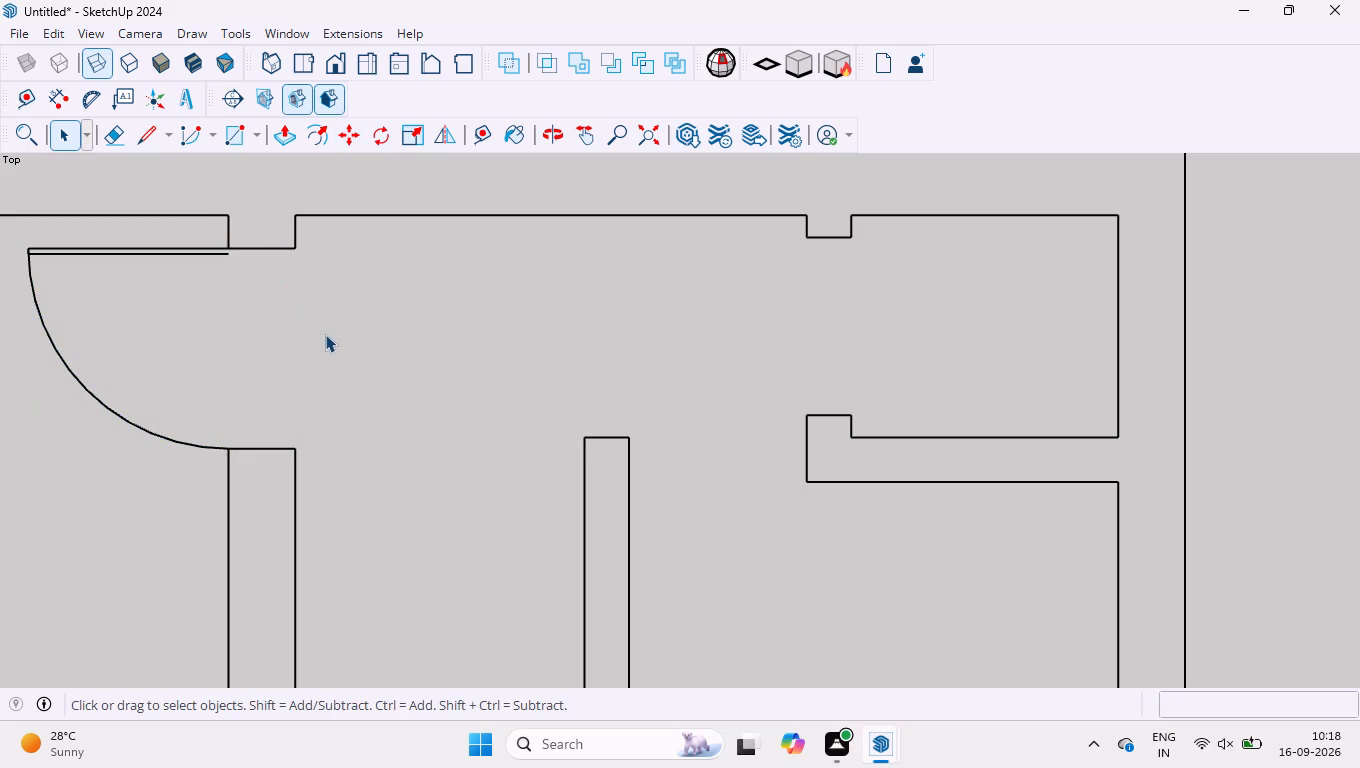
Draw a short line closing the moved door leaf's hinge end at the top wall stub's corner.
scroll(218, 240, "up", 19)
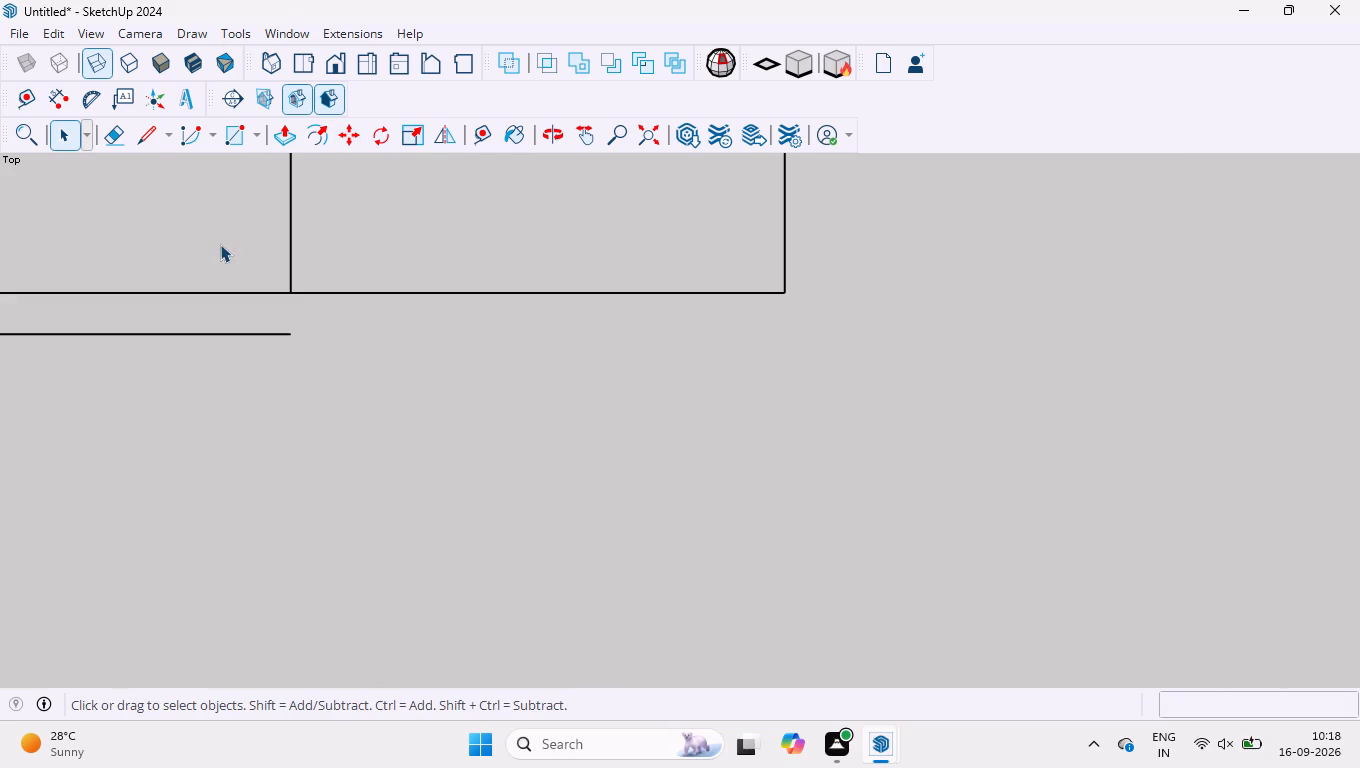
left_click(153, 142)
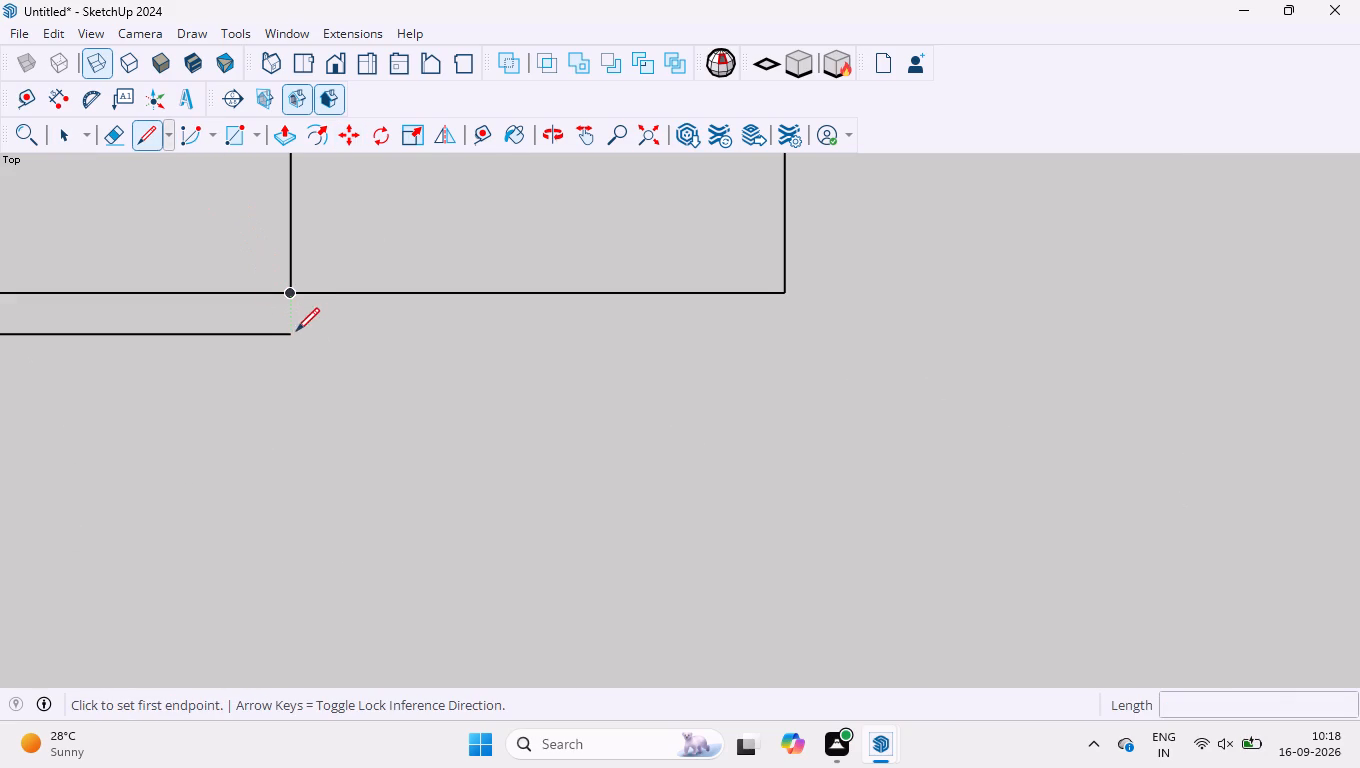
left_click(285, 336)
left_click(288, 298)
key("space")
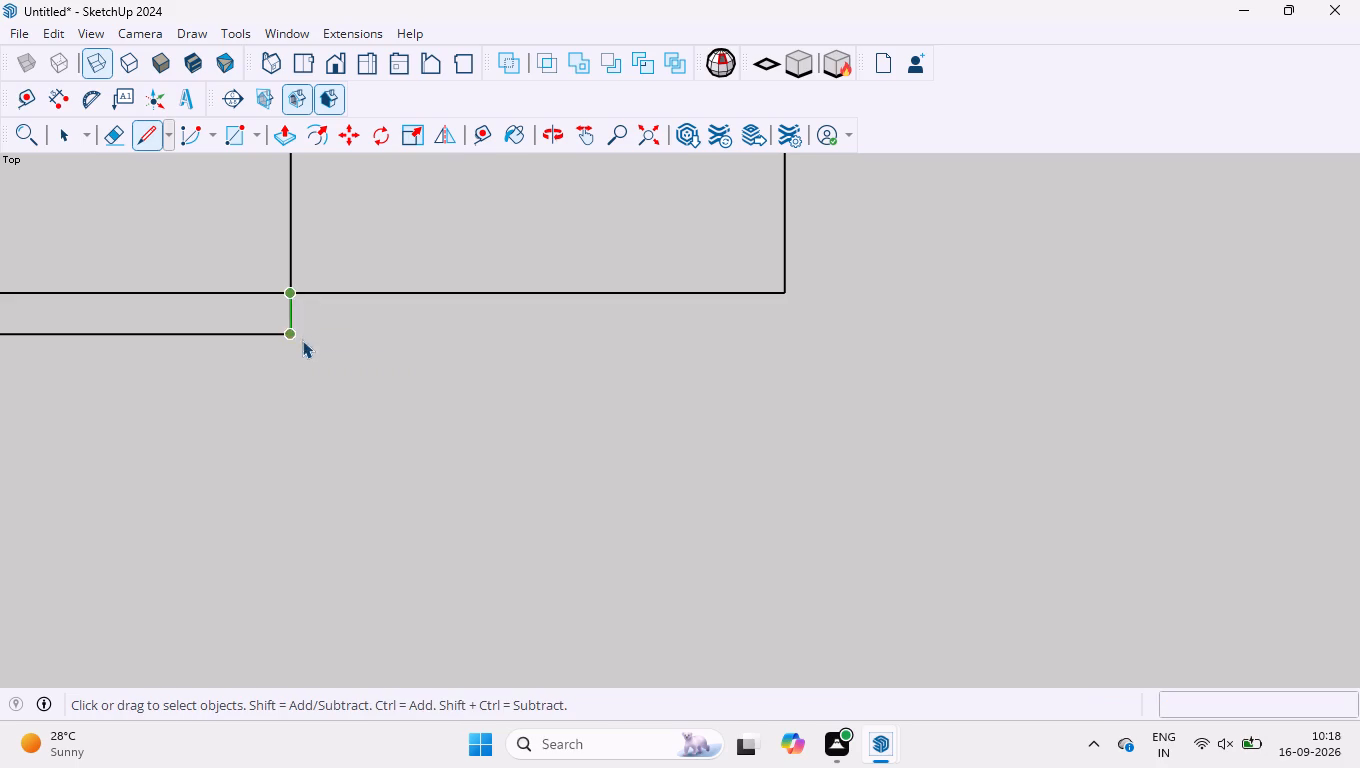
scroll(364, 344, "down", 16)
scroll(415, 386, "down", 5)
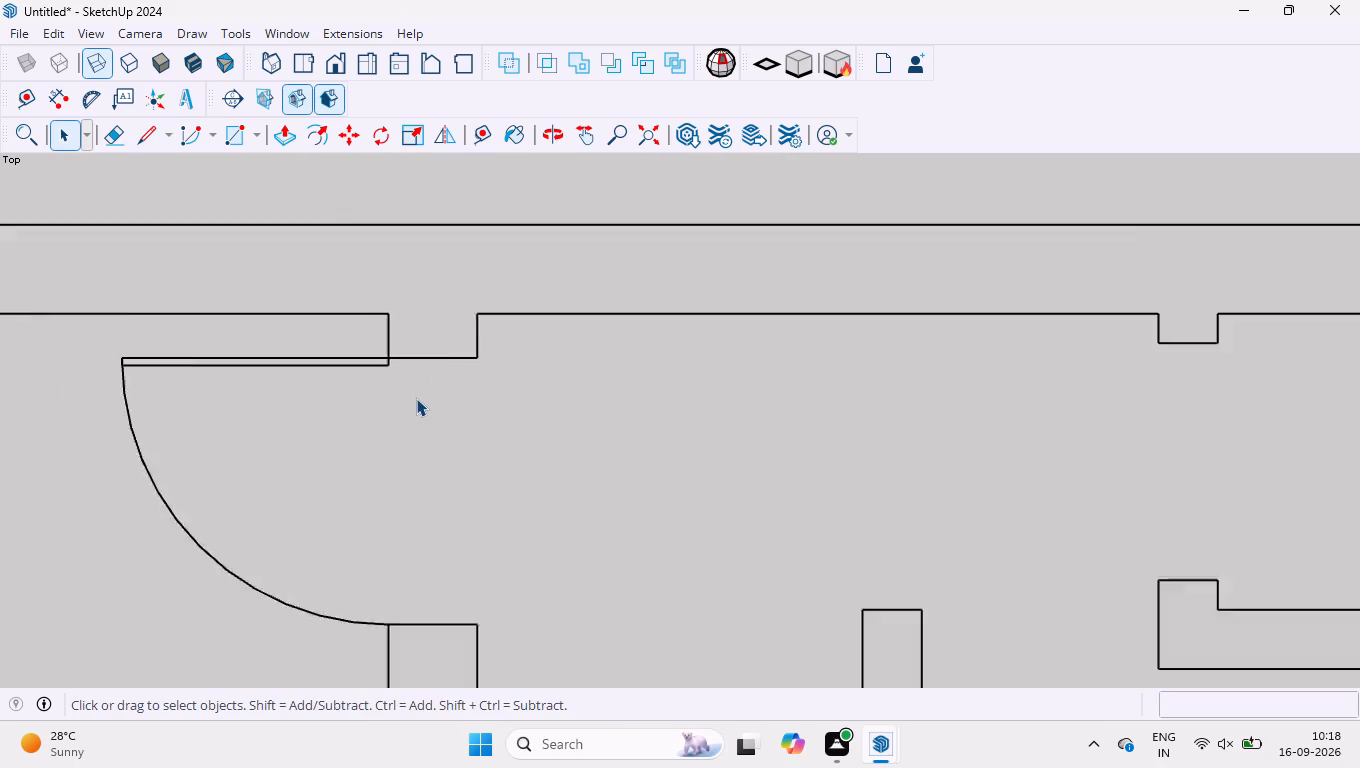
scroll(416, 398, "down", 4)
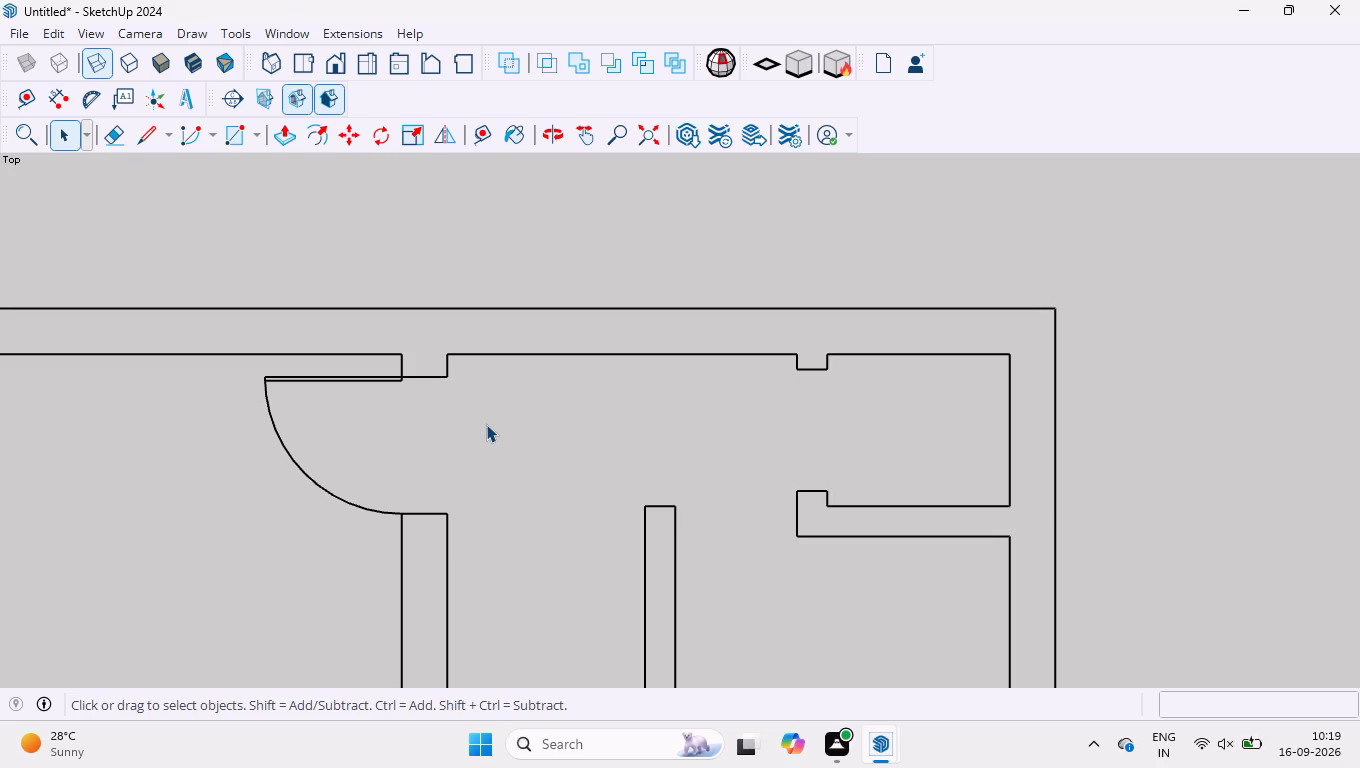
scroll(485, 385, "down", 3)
Copy the door symbol from the opening in the long vertical wall and paste it in the lower-left room, just above the bottom wall.
scroll(485, 385, "down", 1)
scroll(605, 389, "down", 20)
scroll(565, 614, "up", 3)
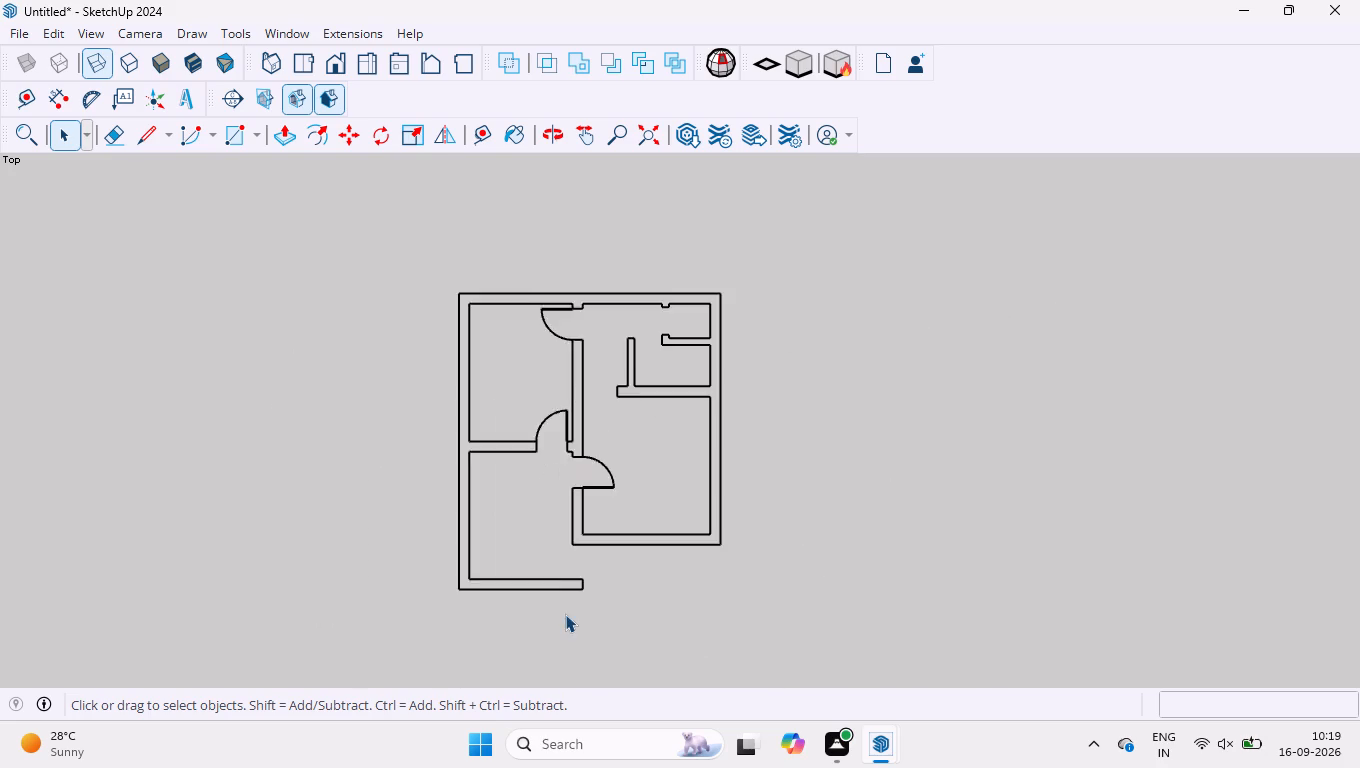
scroll(565, 614, "up", 9)
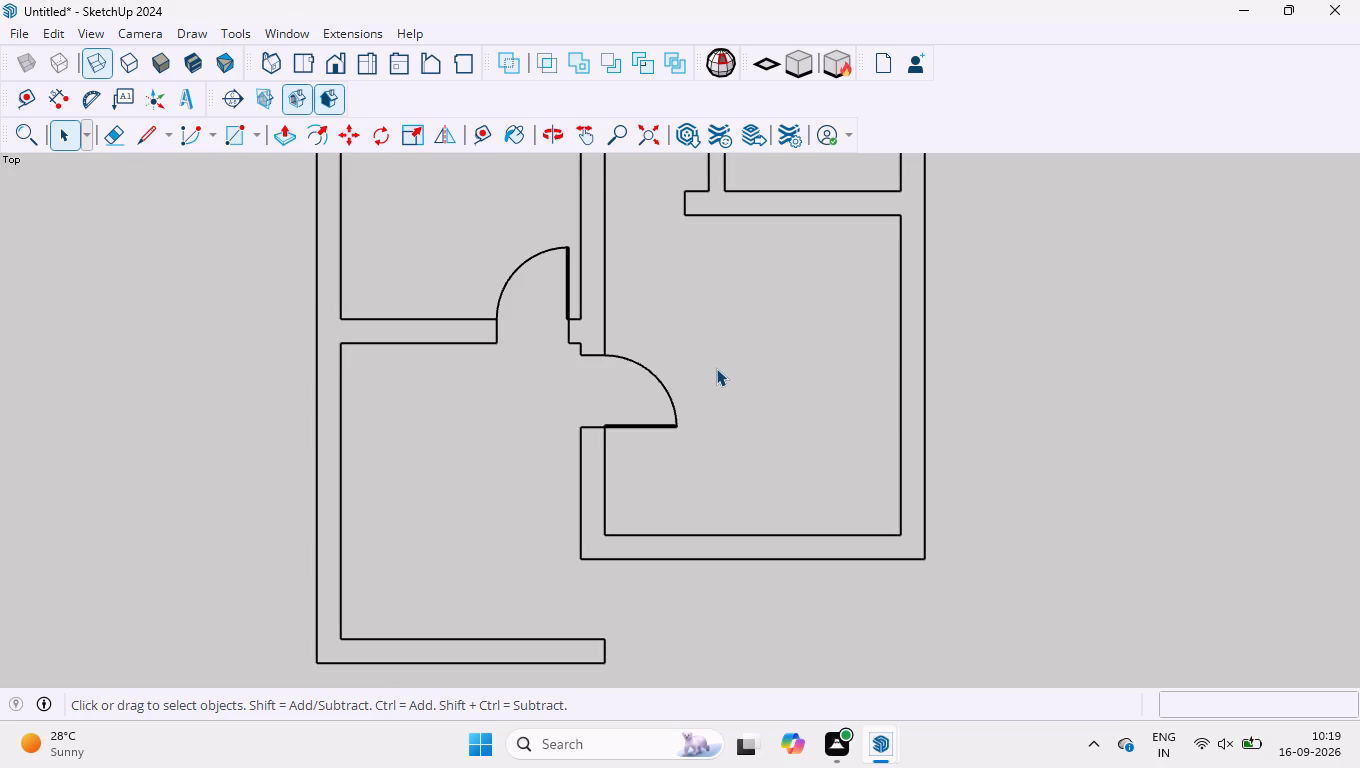
scroll(593, 360, "up", 11)
left_click_drag(831, 372, 705, 537)
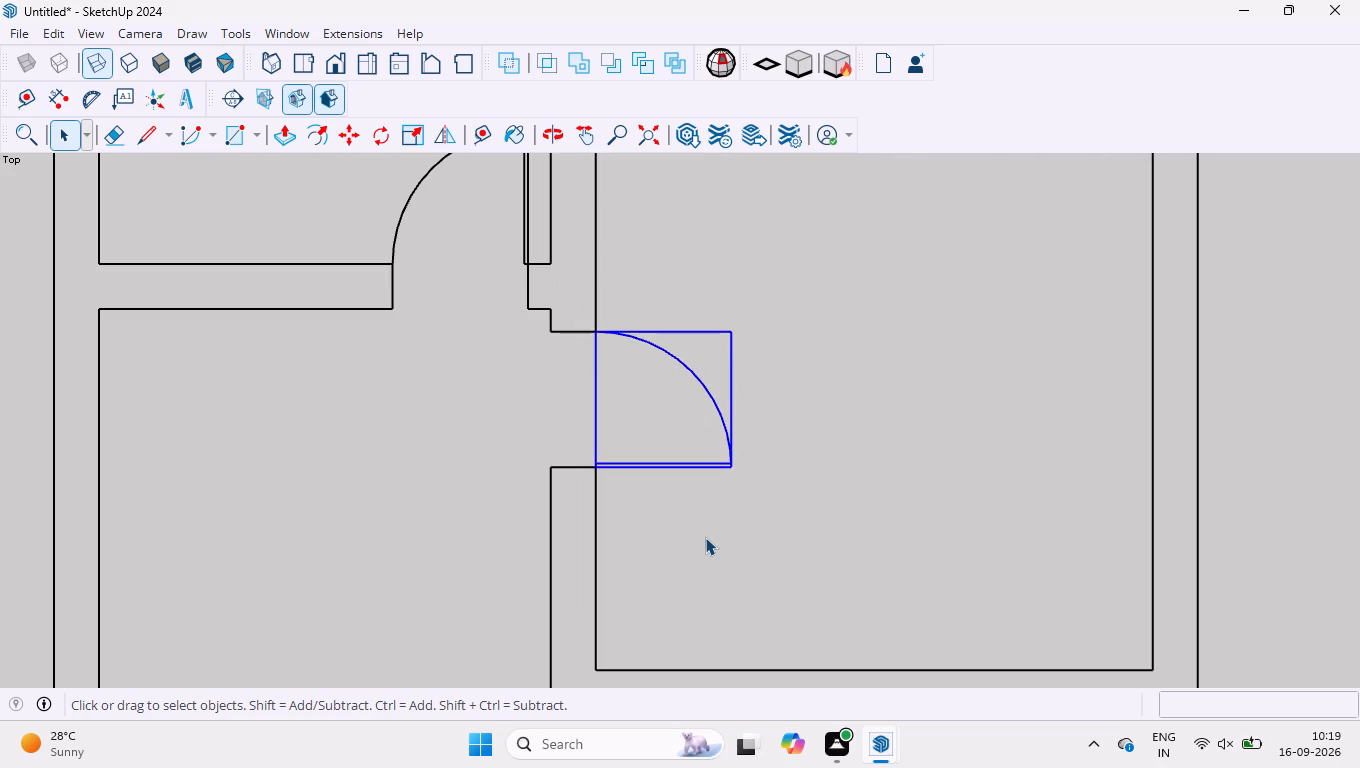
key("ctrl+c")
scroll(597, 487, "down", 7)
scroll(524, 541, "down", 8)
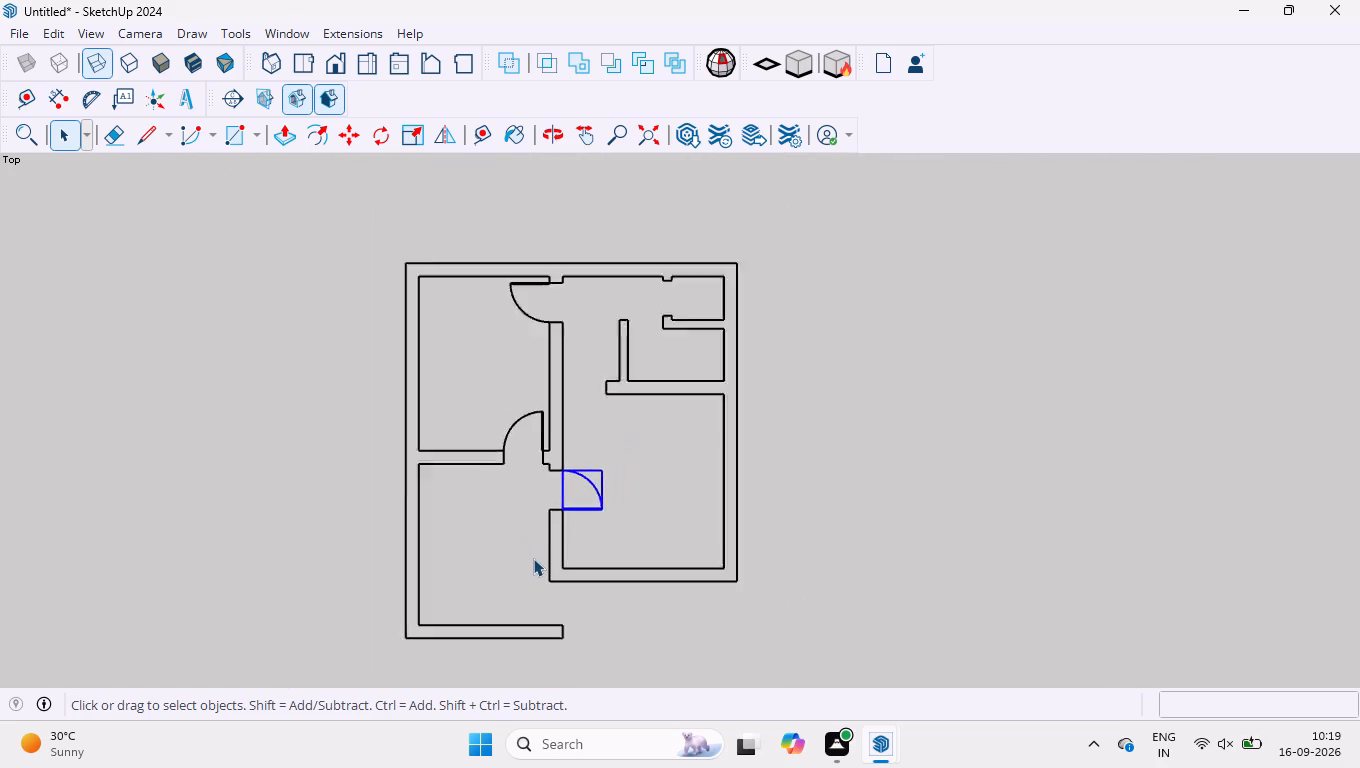
scroll(509, 608, "up", 12)
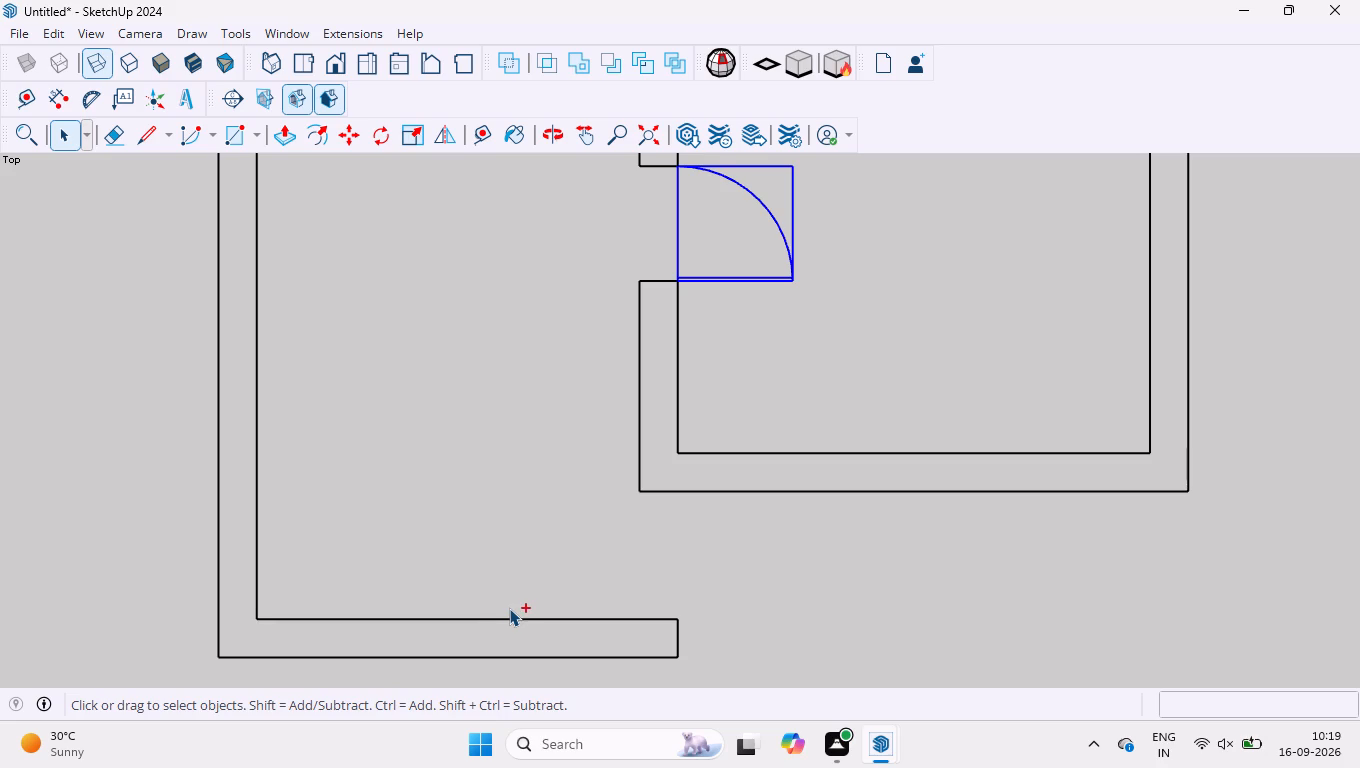
key("ctrl+v")
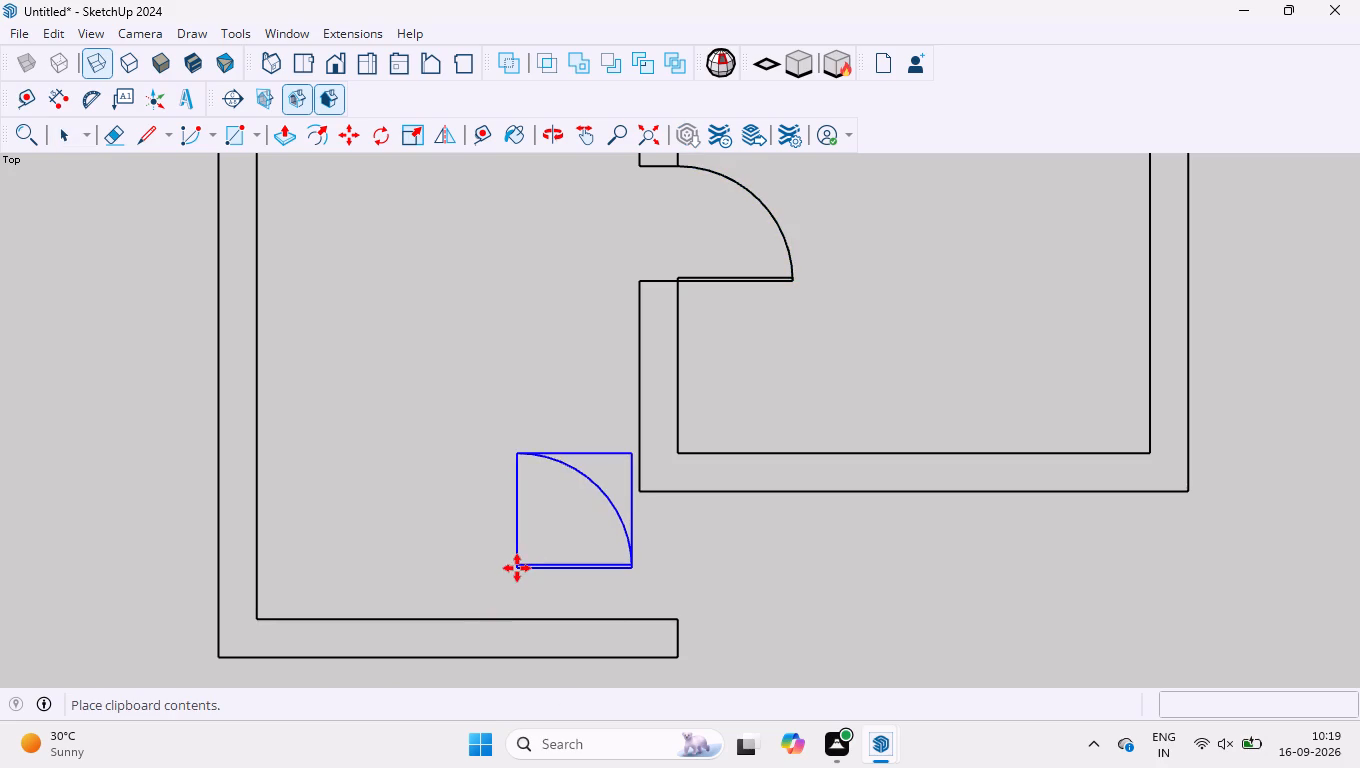
left_click(448, 575)
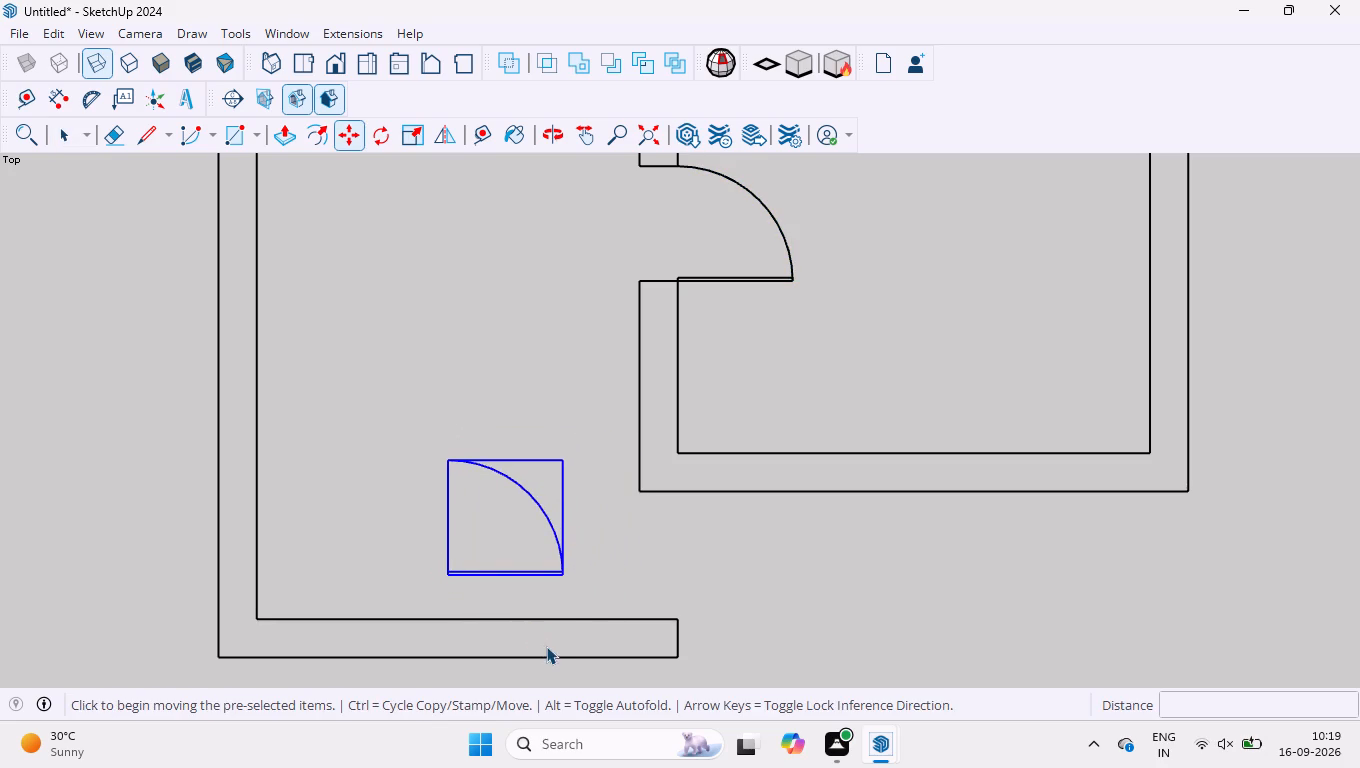
key("space")
key("space")
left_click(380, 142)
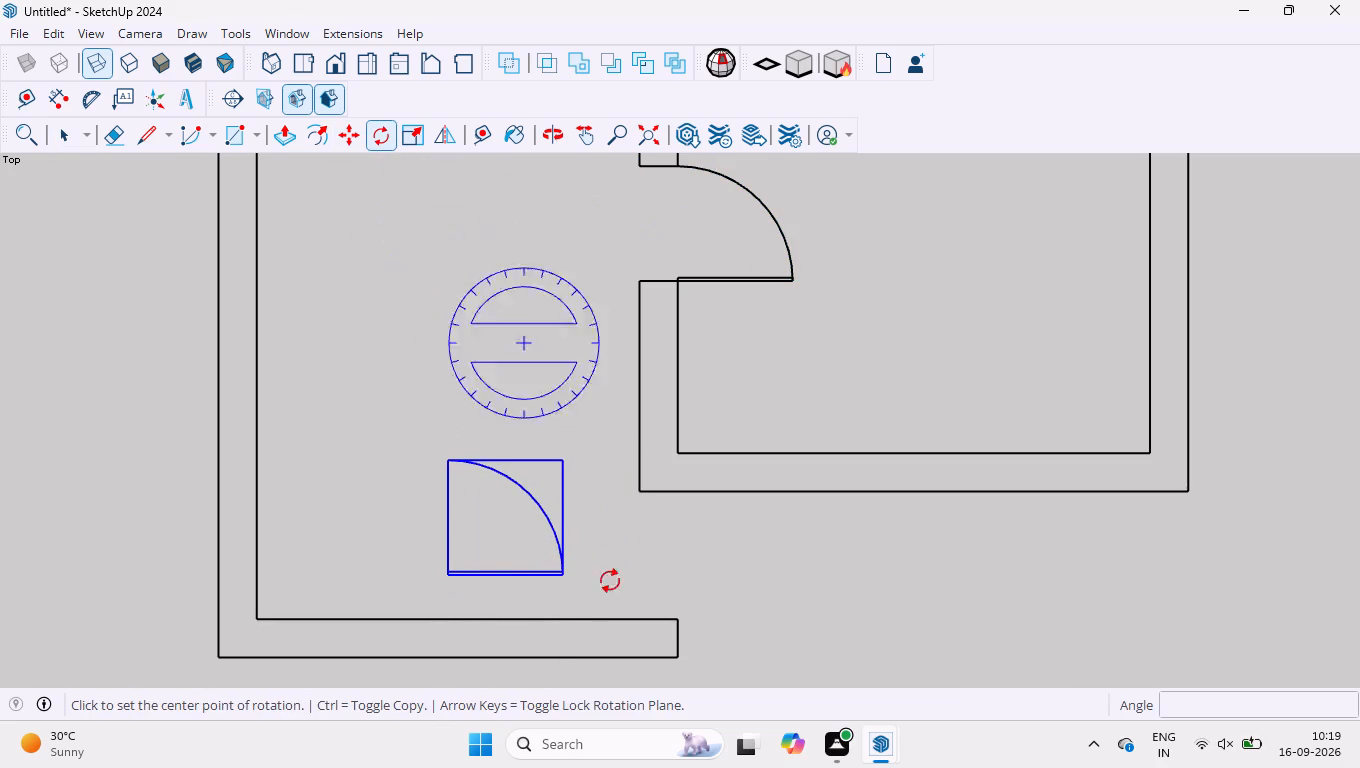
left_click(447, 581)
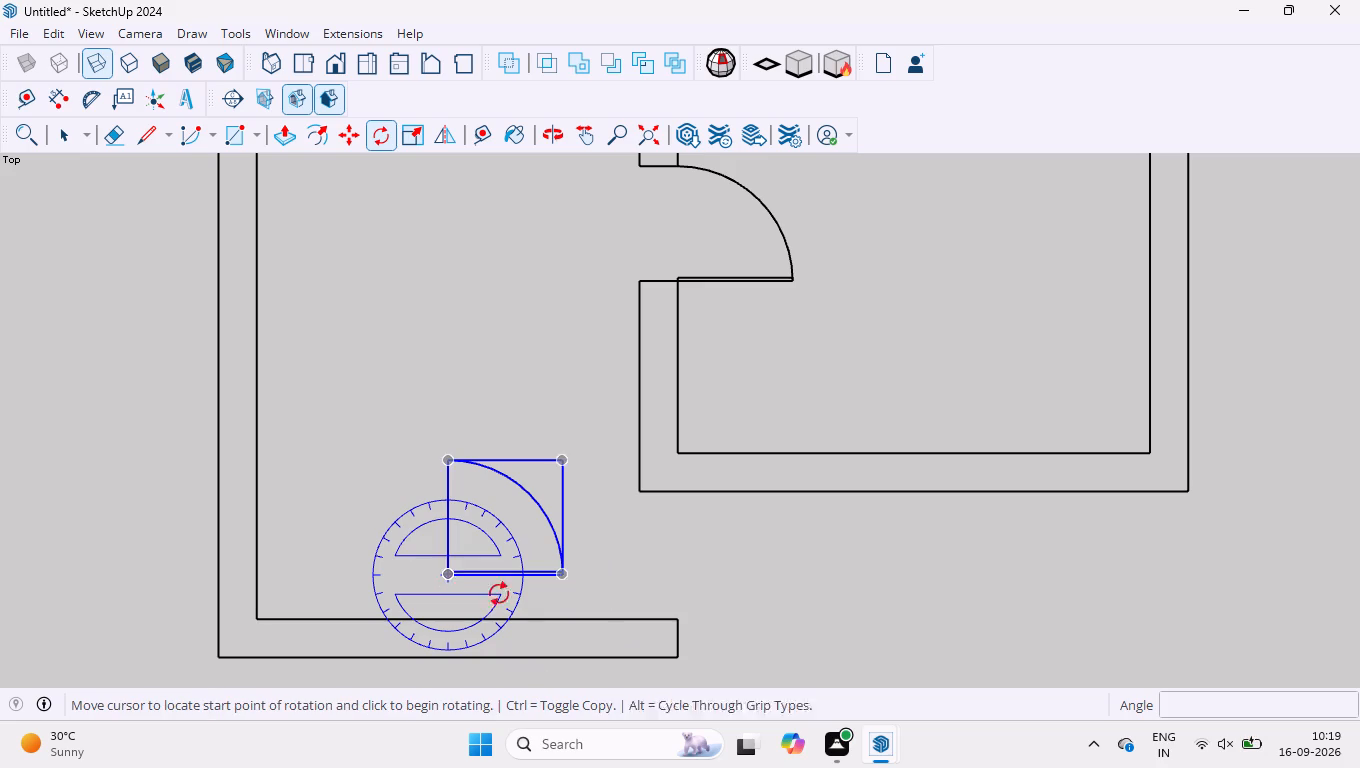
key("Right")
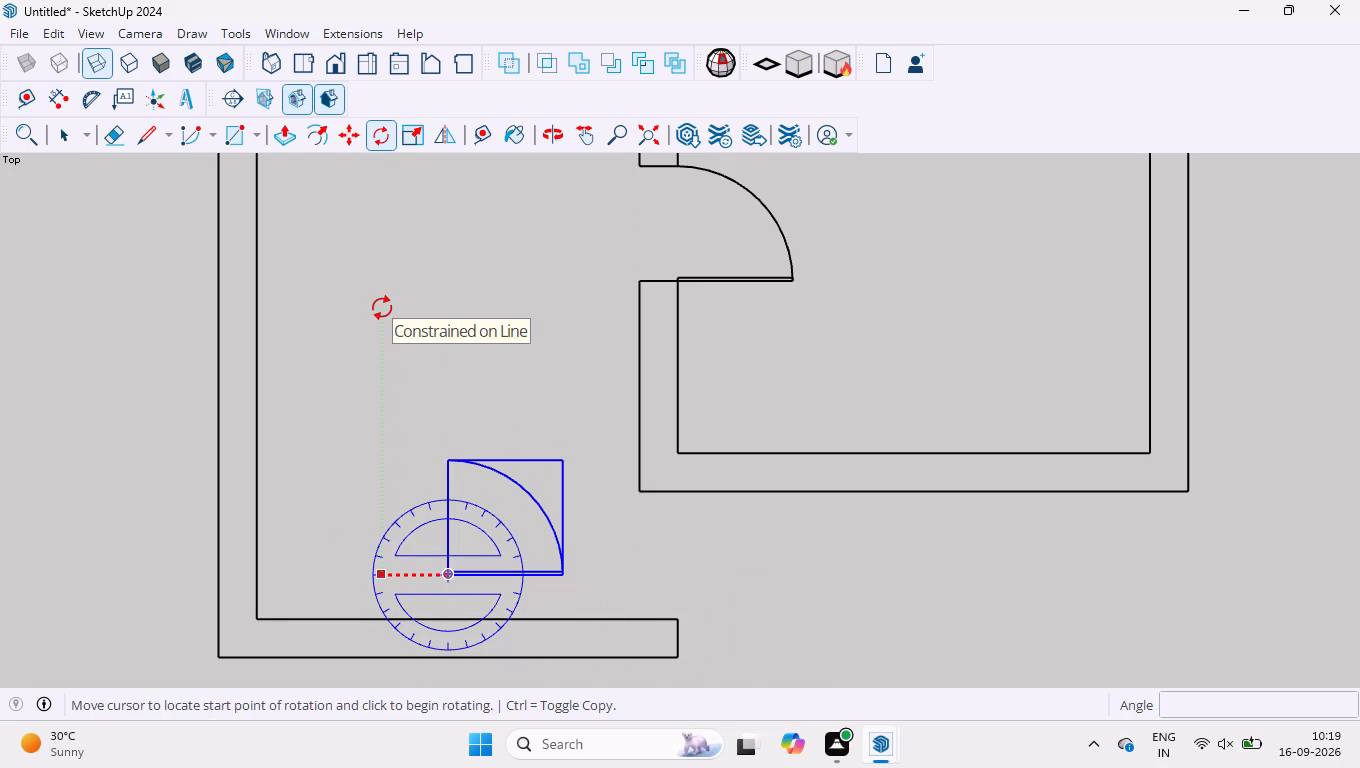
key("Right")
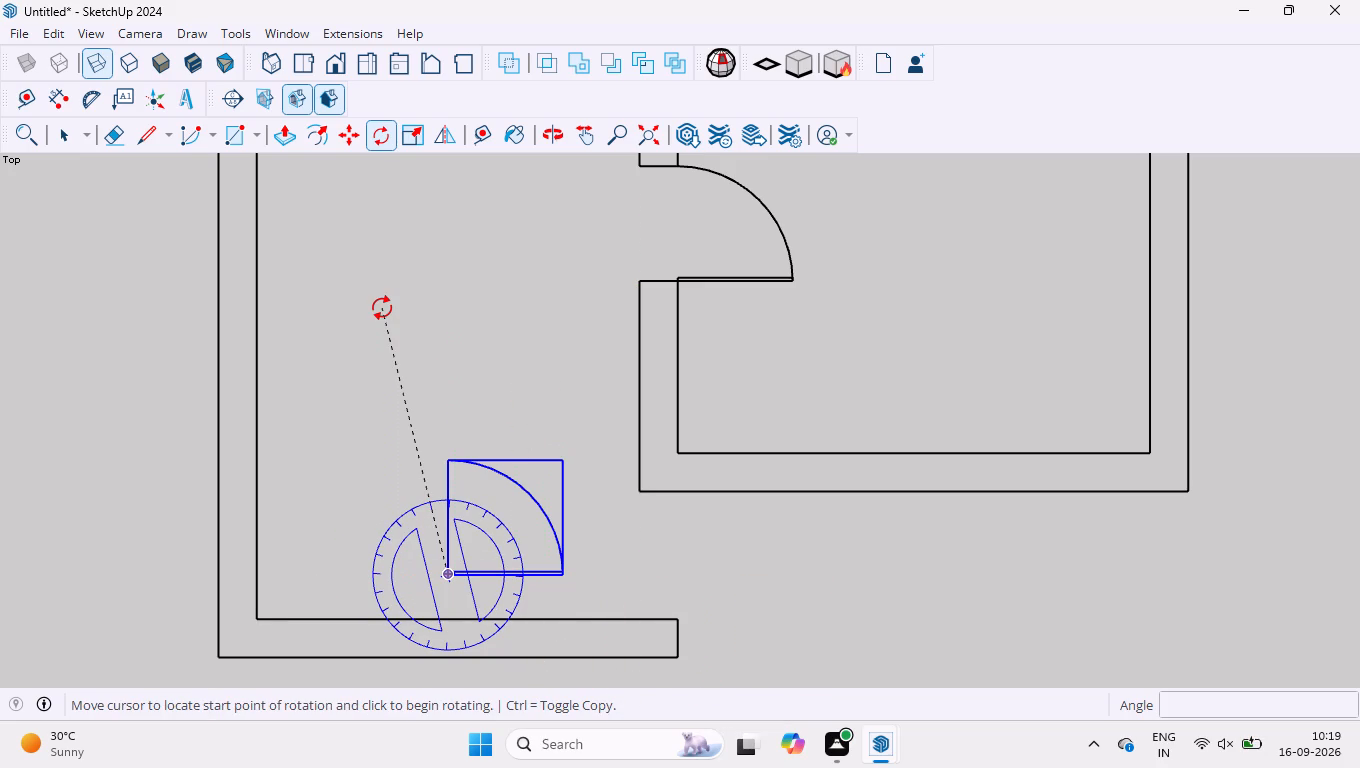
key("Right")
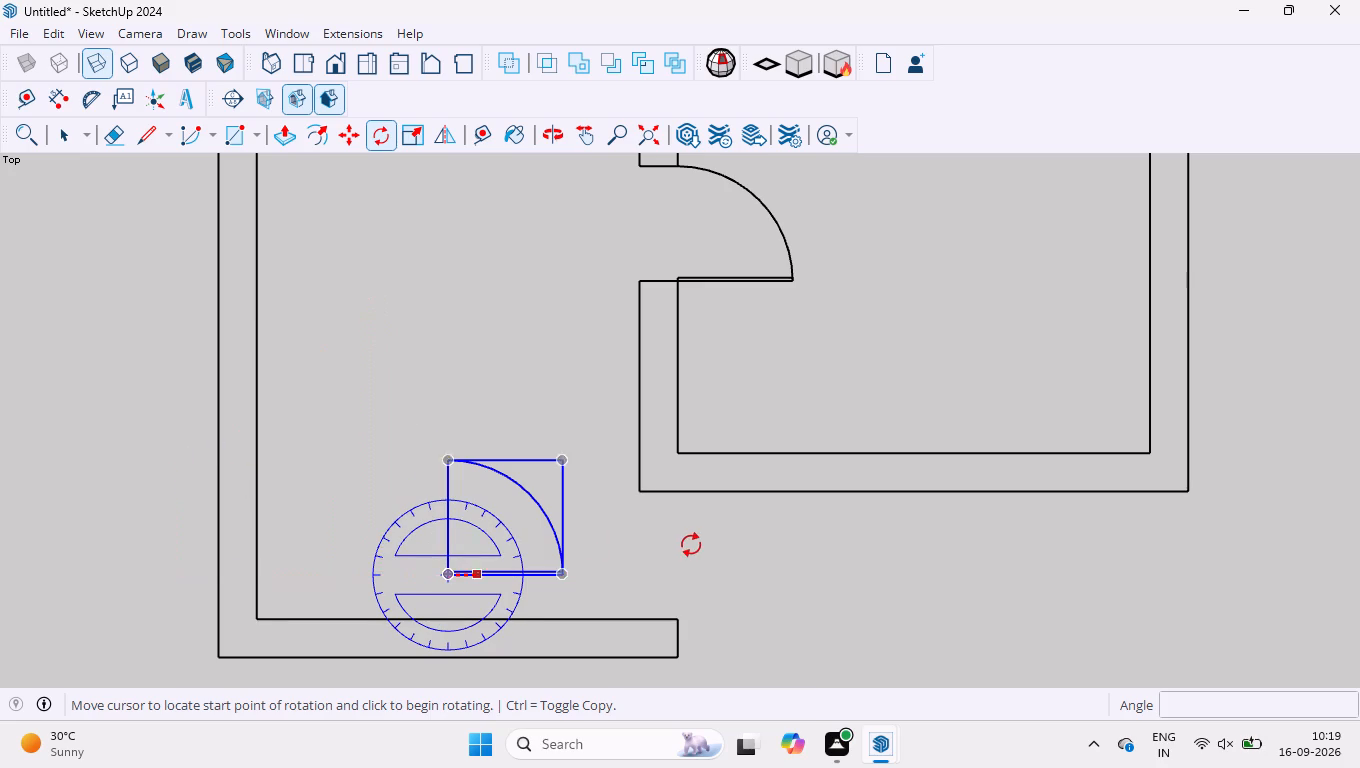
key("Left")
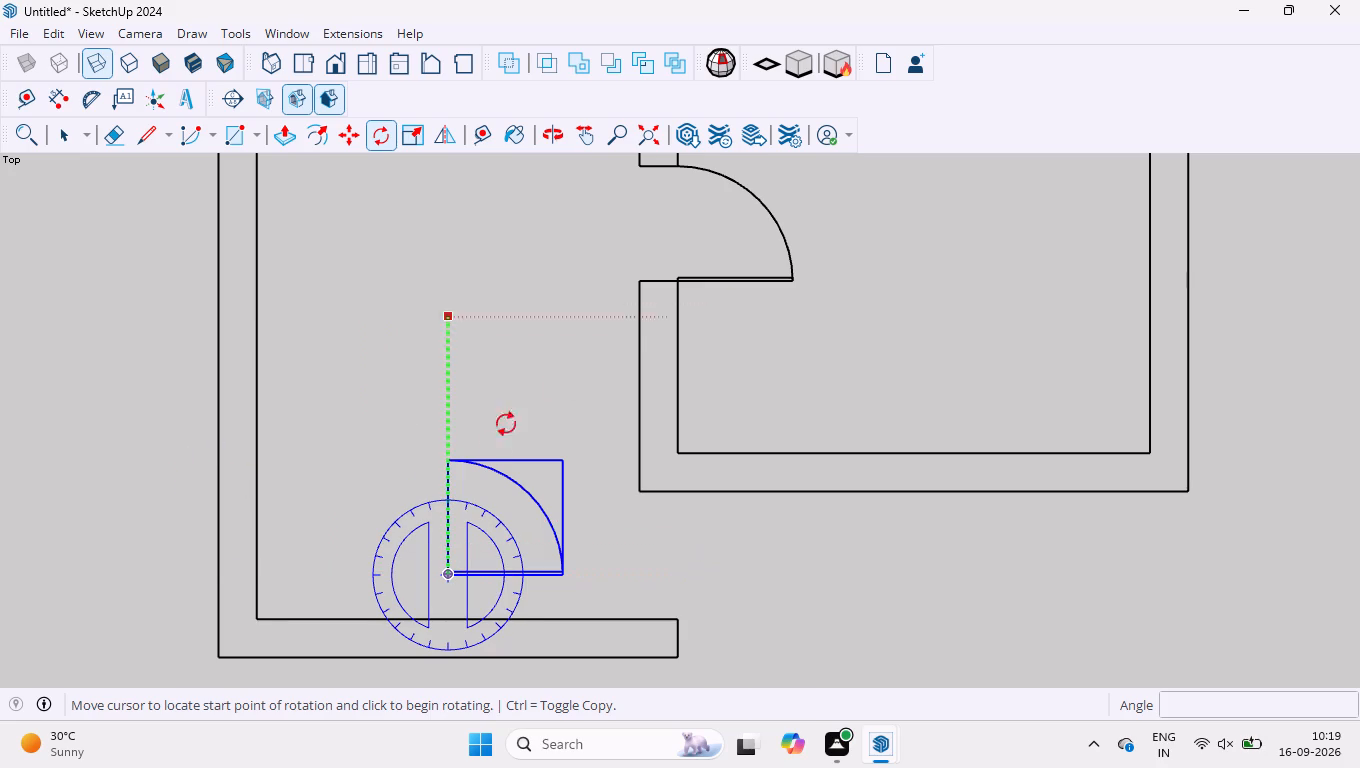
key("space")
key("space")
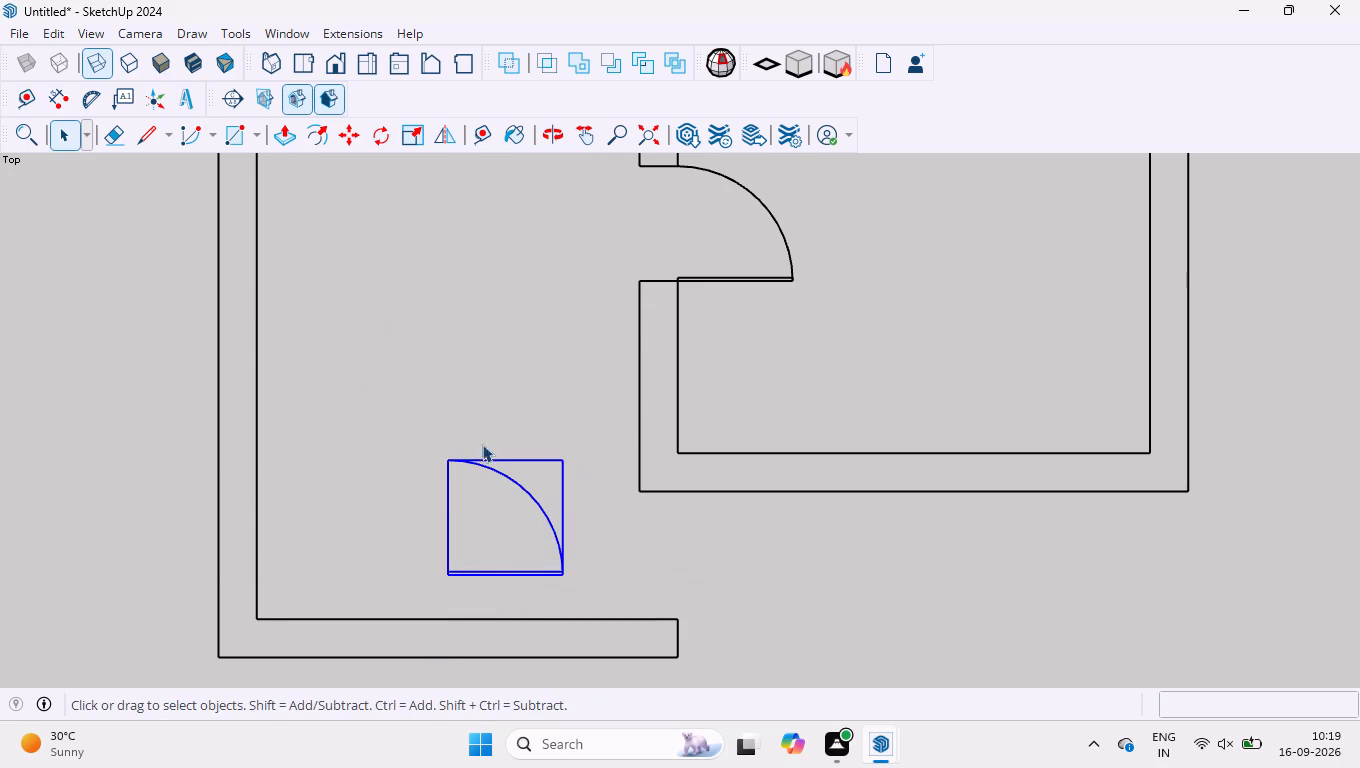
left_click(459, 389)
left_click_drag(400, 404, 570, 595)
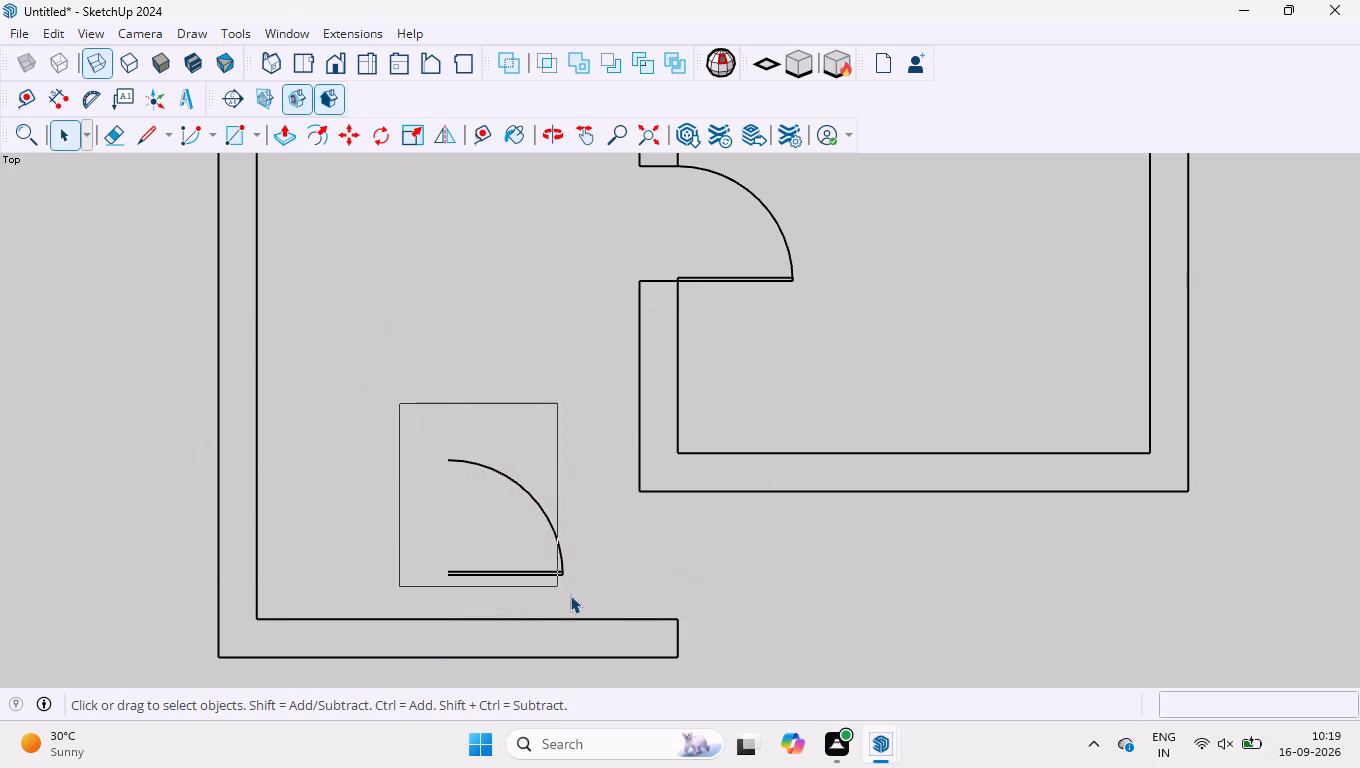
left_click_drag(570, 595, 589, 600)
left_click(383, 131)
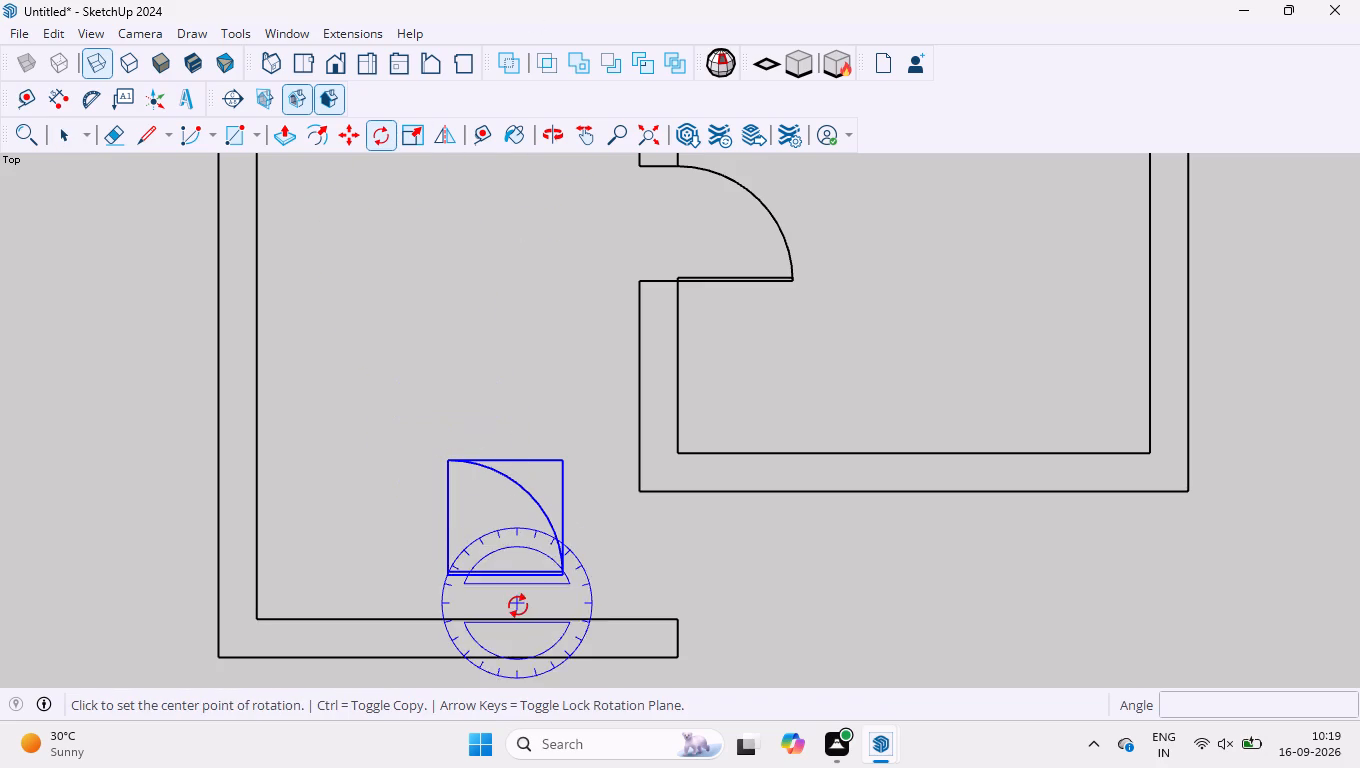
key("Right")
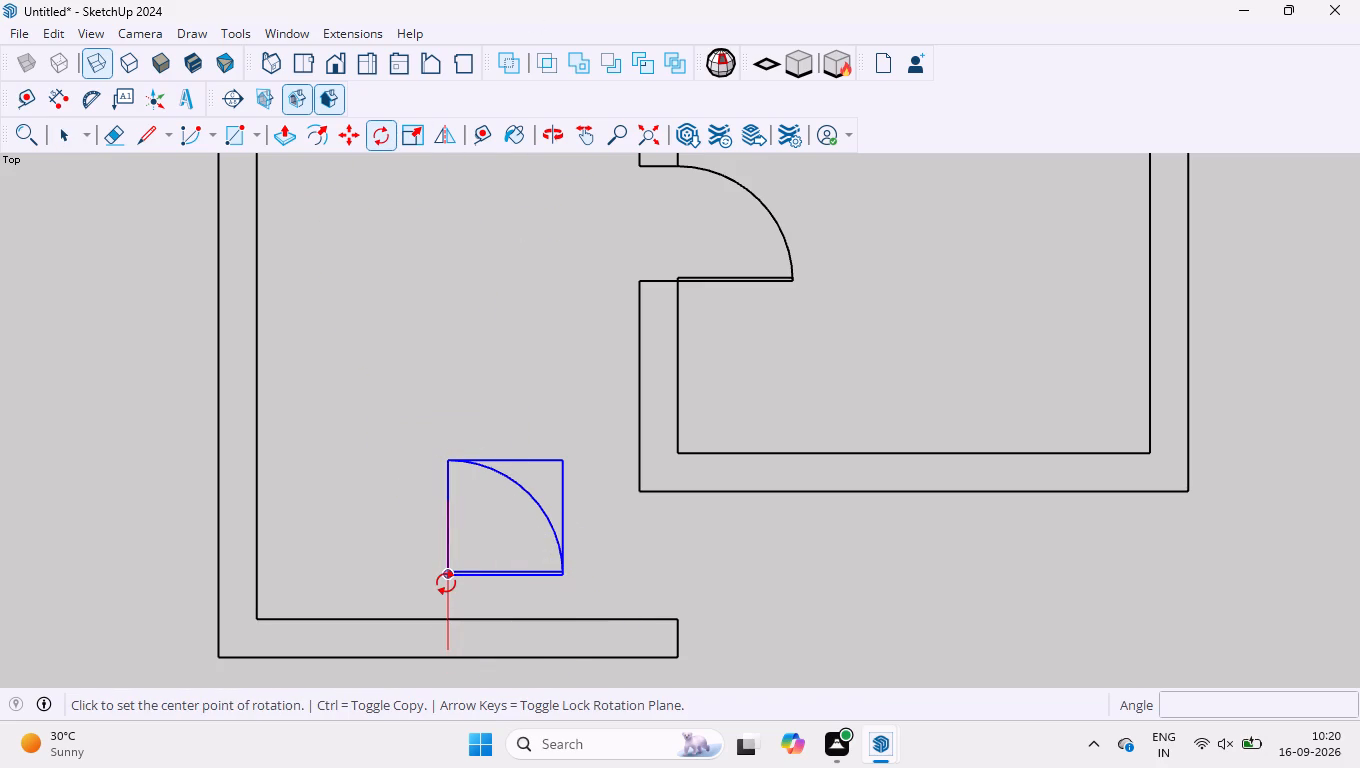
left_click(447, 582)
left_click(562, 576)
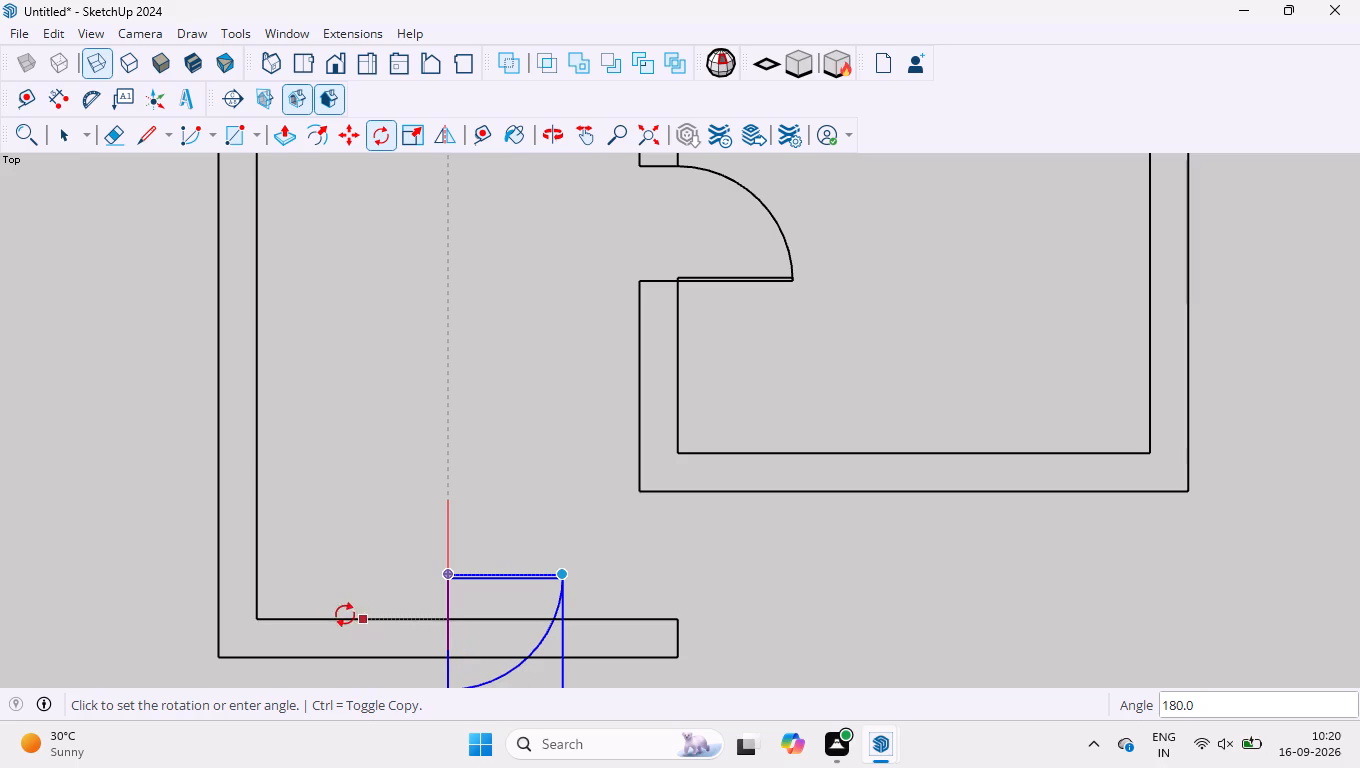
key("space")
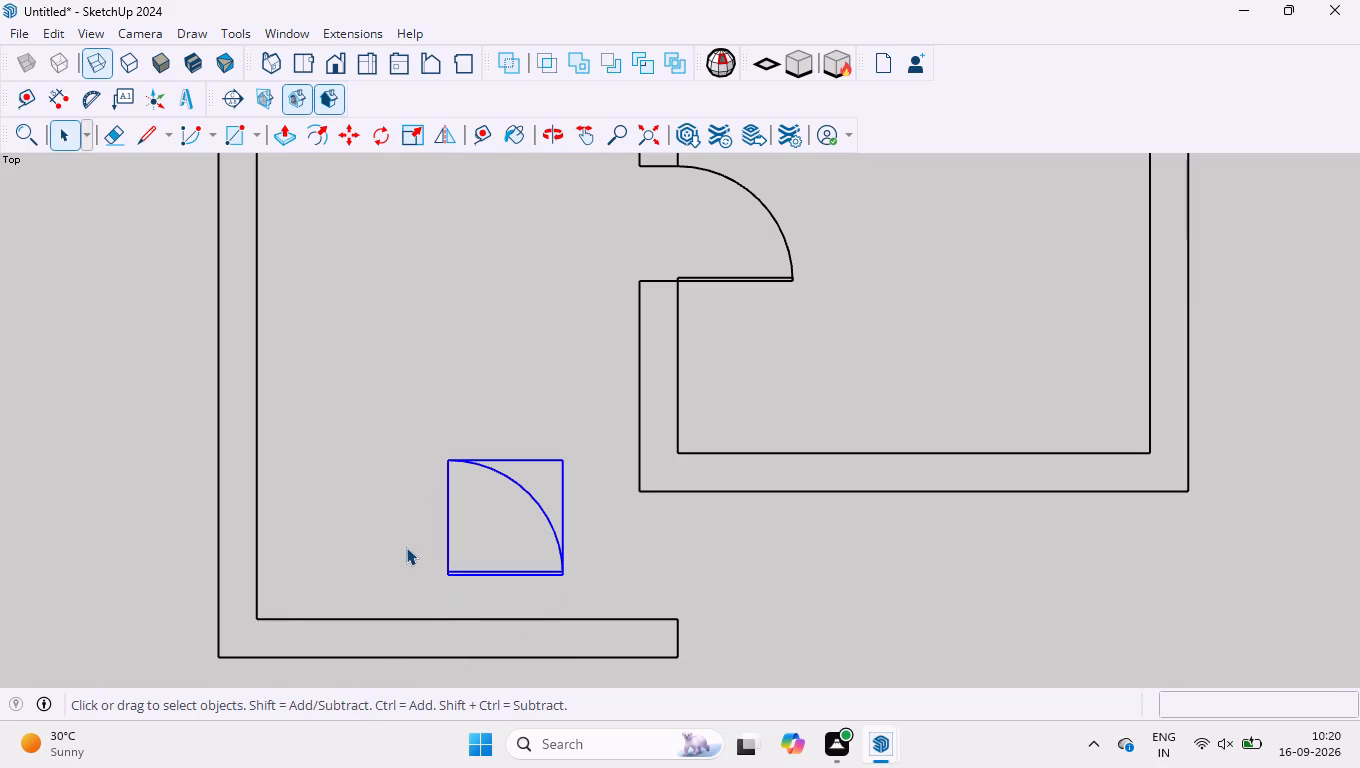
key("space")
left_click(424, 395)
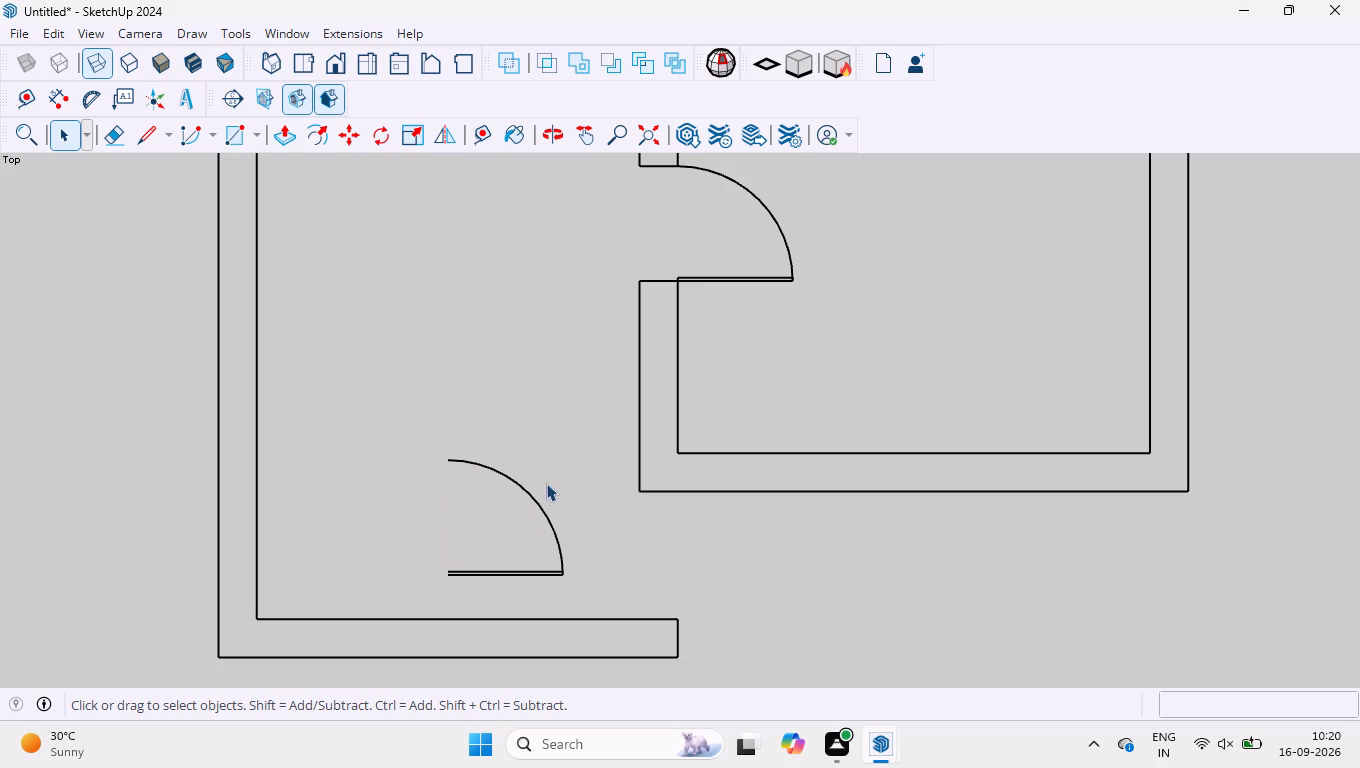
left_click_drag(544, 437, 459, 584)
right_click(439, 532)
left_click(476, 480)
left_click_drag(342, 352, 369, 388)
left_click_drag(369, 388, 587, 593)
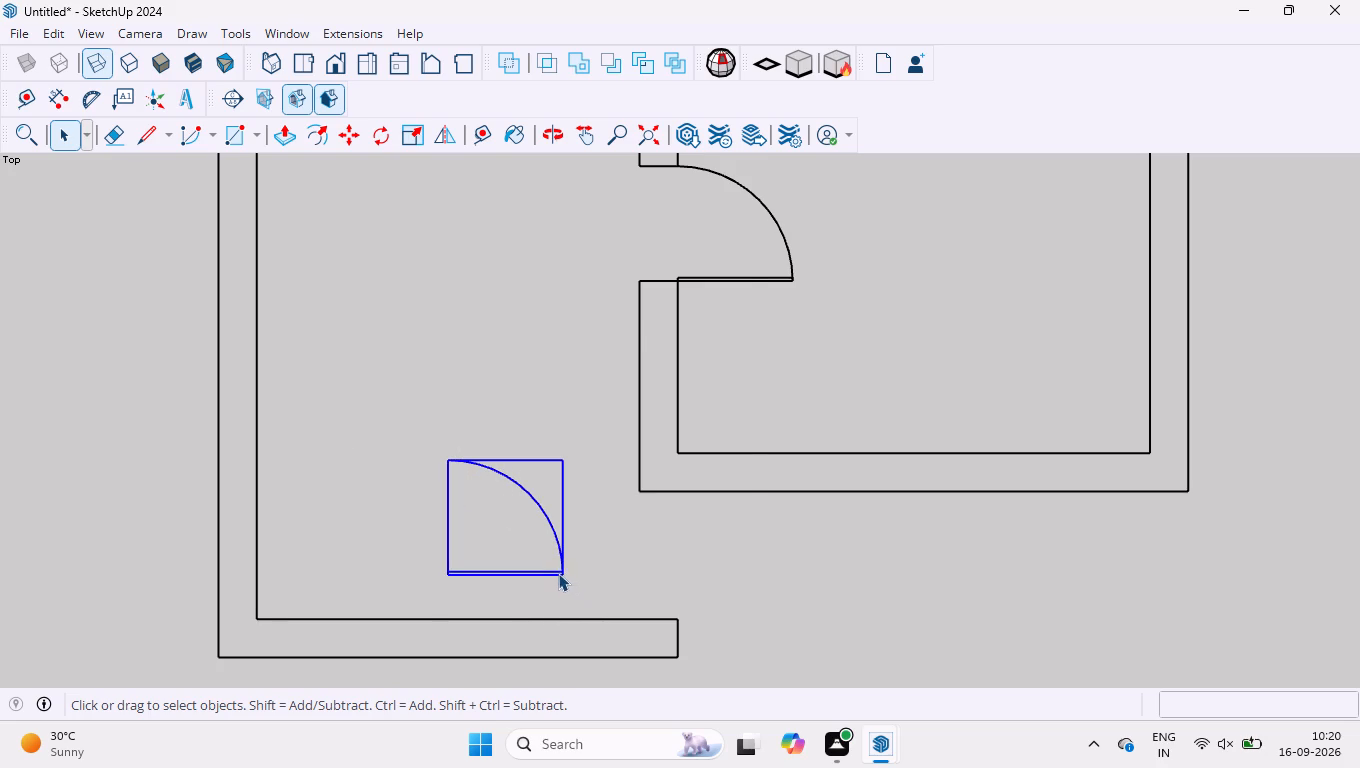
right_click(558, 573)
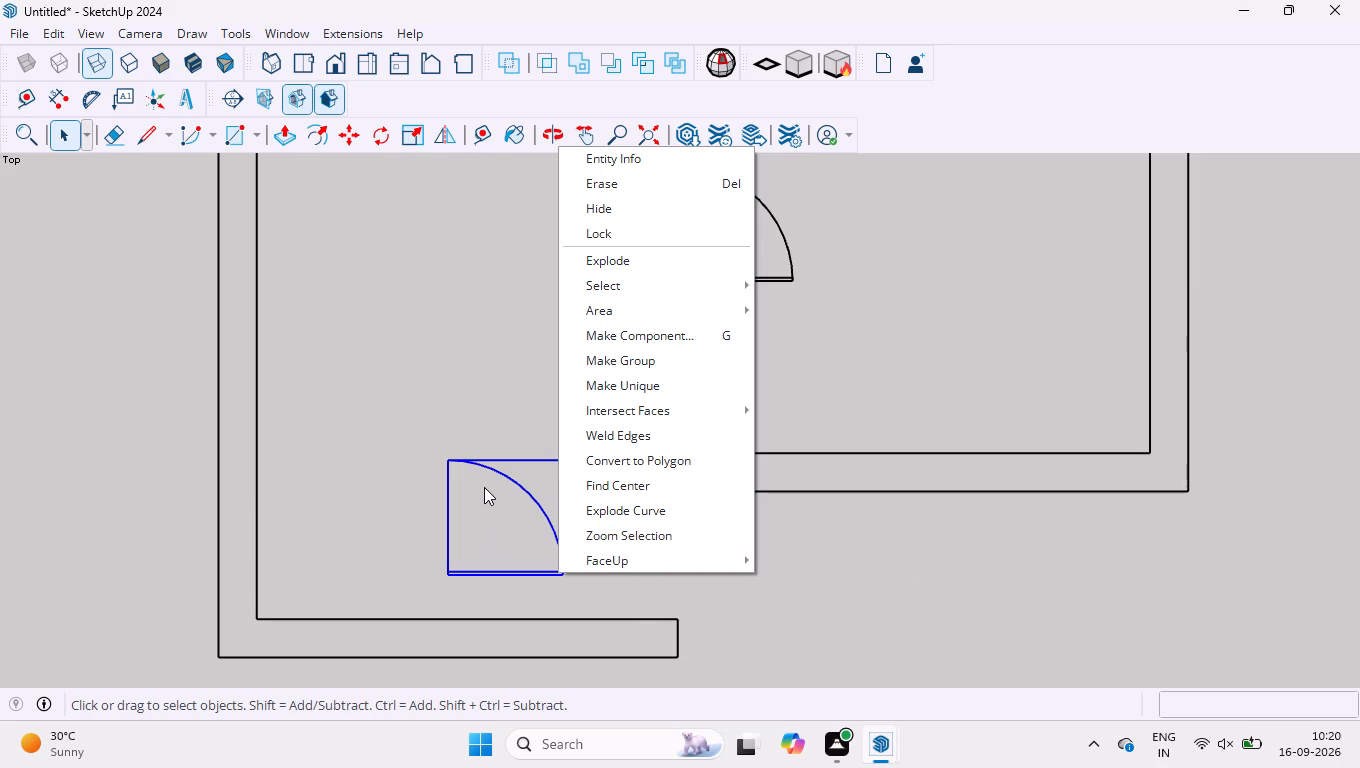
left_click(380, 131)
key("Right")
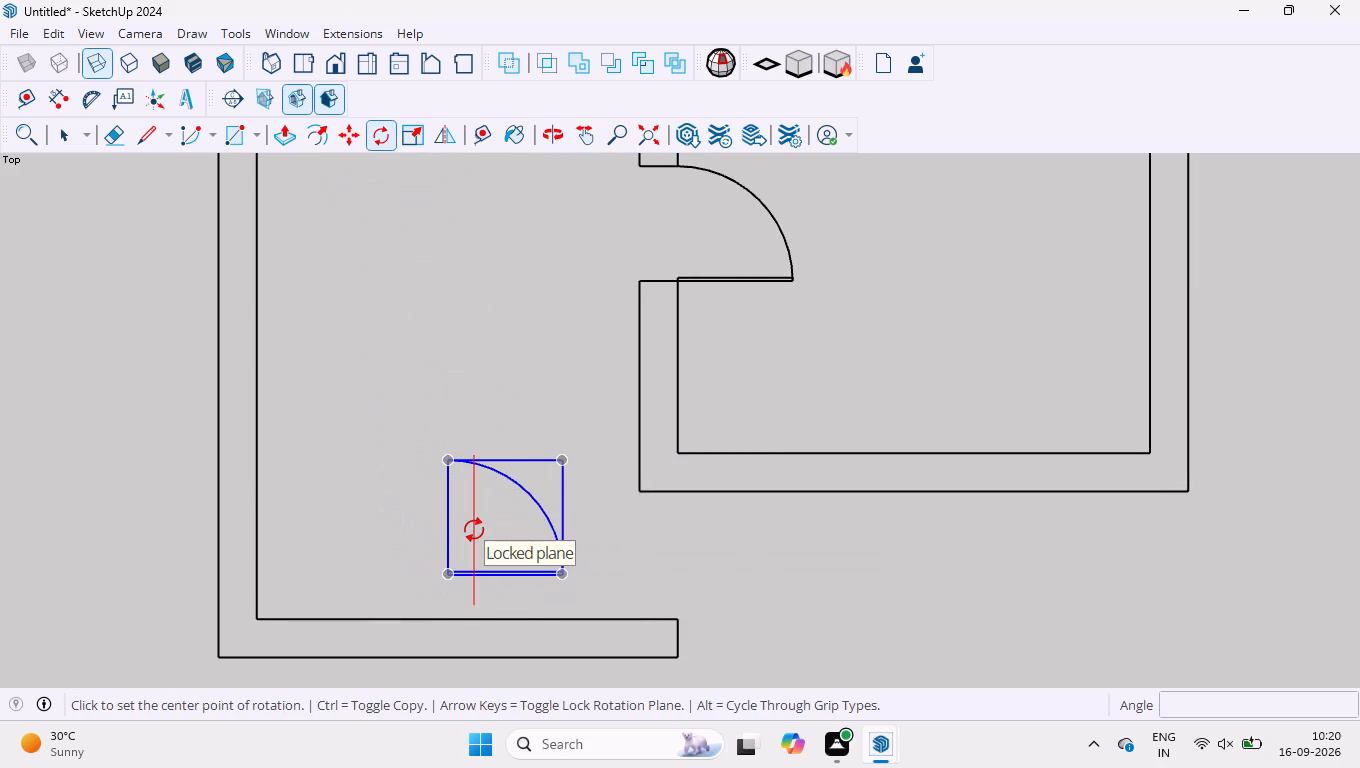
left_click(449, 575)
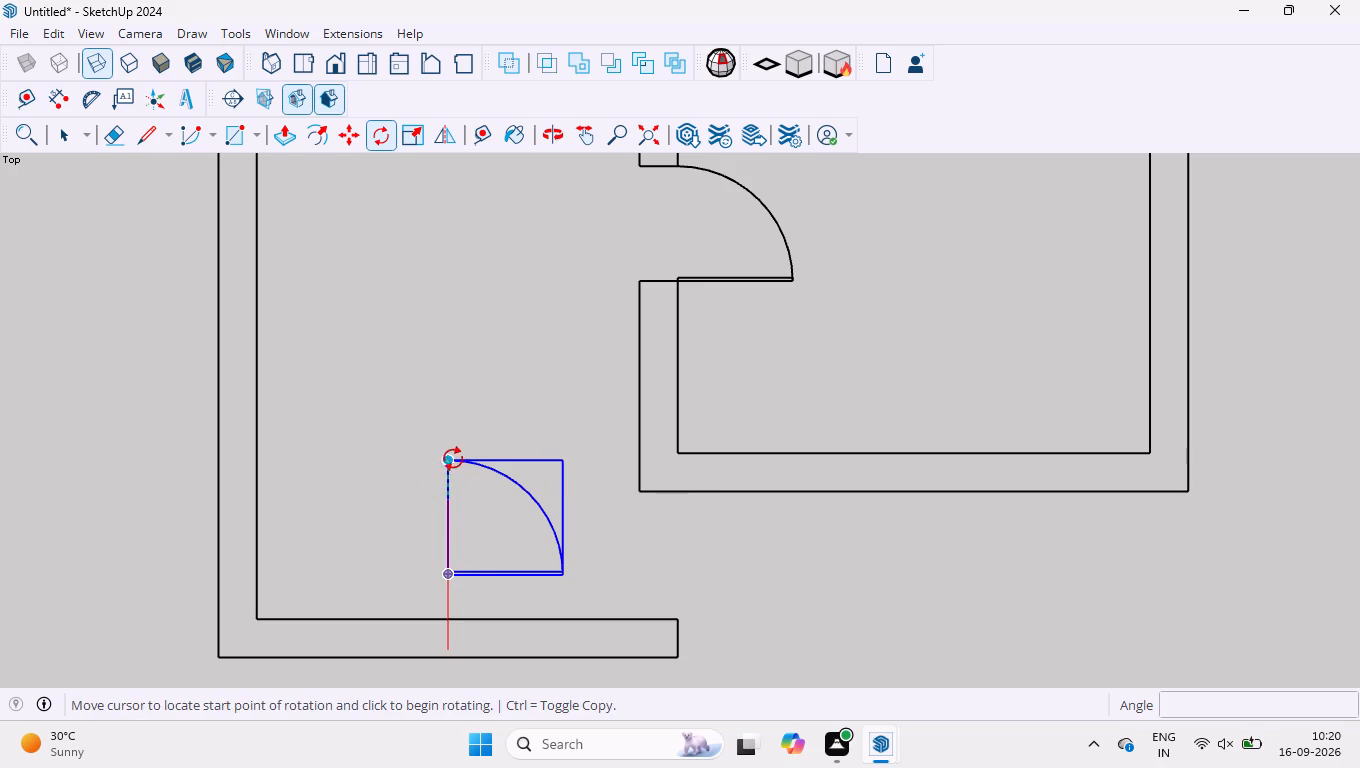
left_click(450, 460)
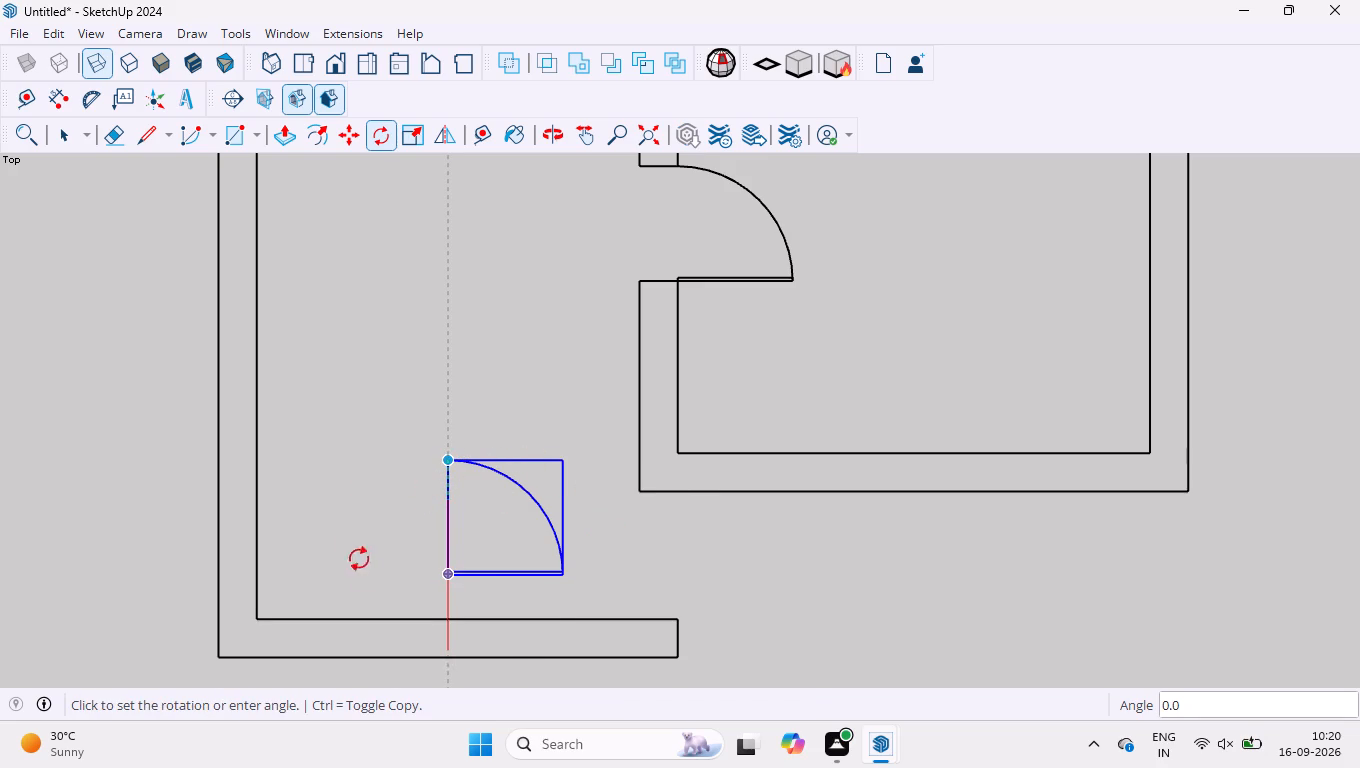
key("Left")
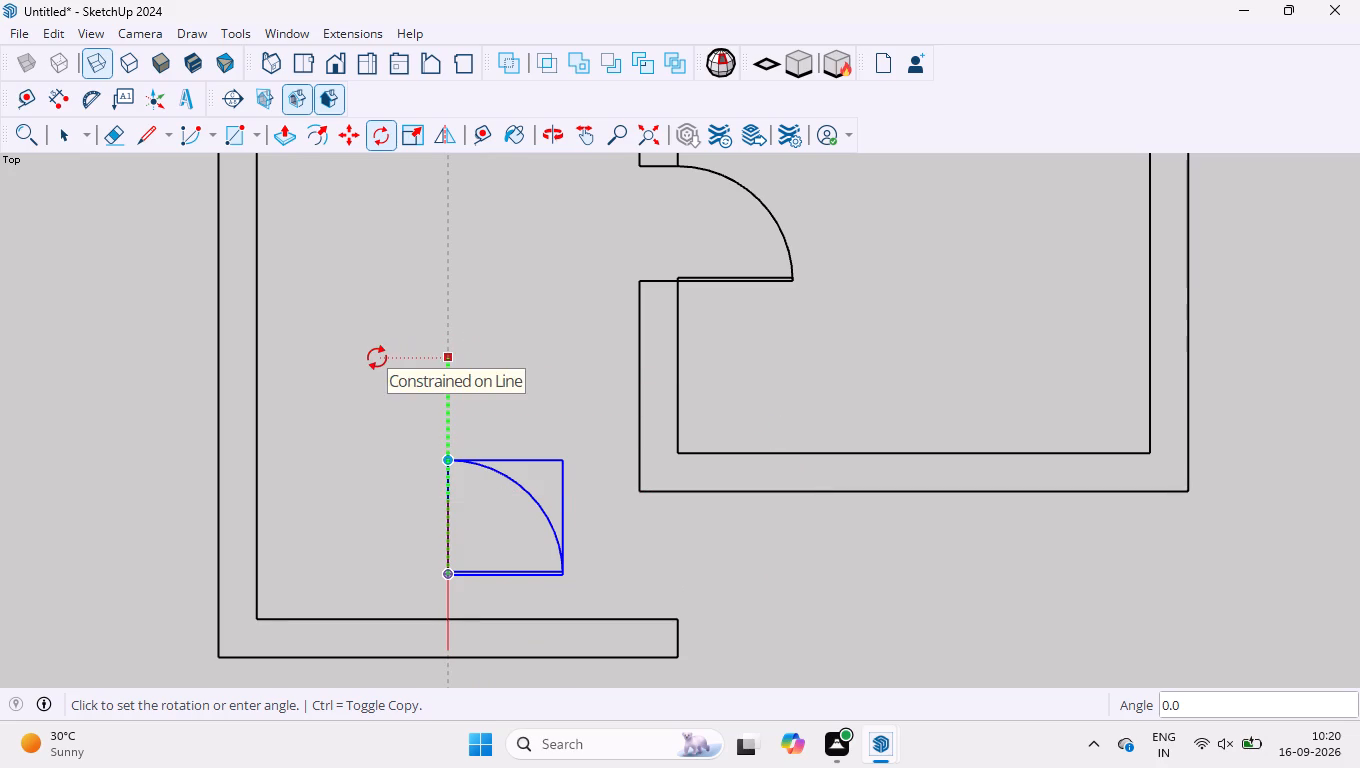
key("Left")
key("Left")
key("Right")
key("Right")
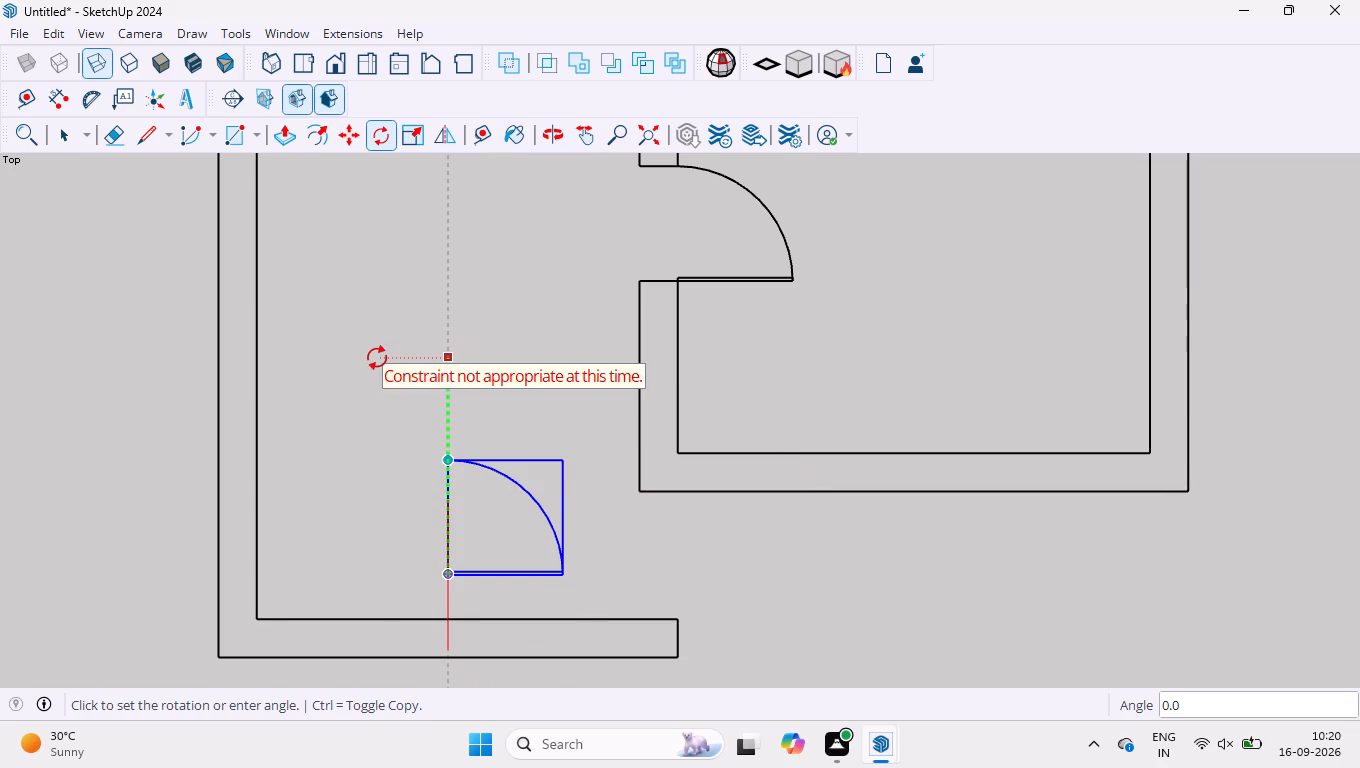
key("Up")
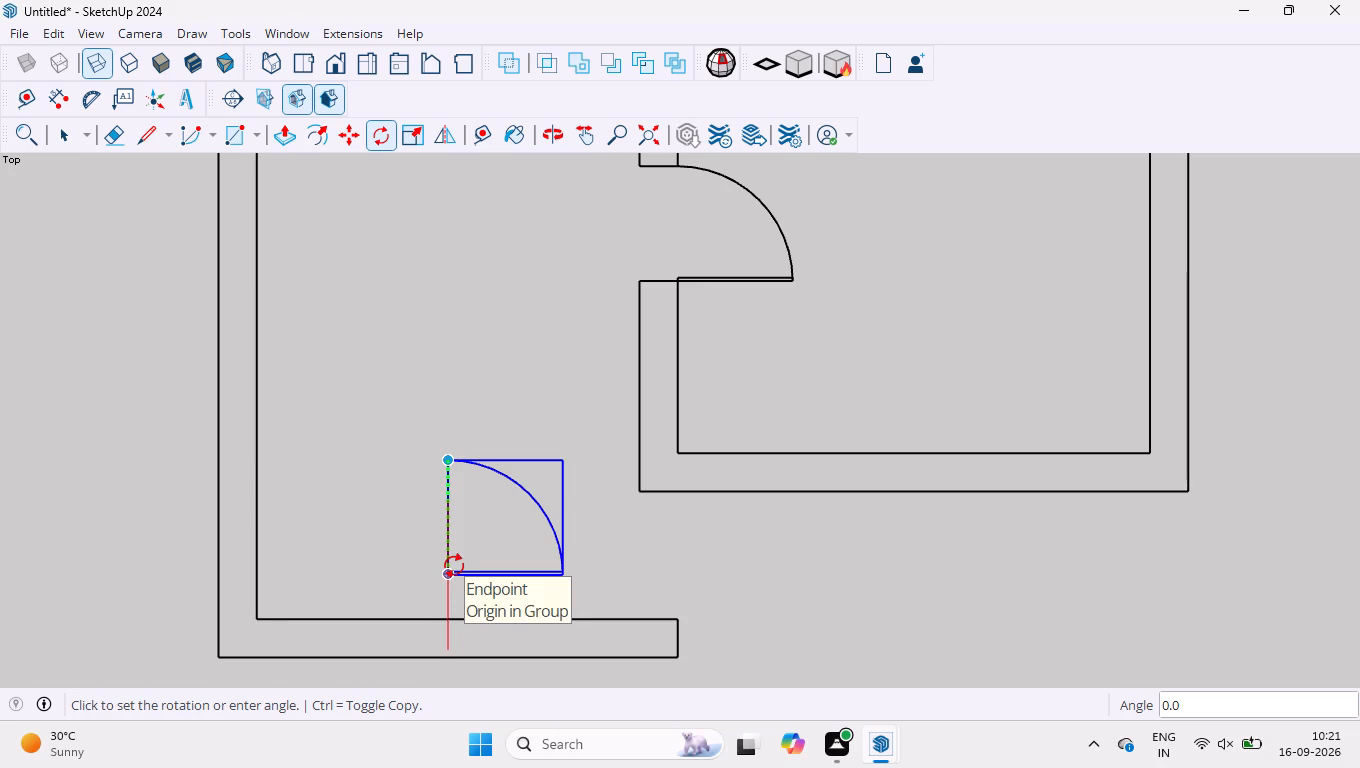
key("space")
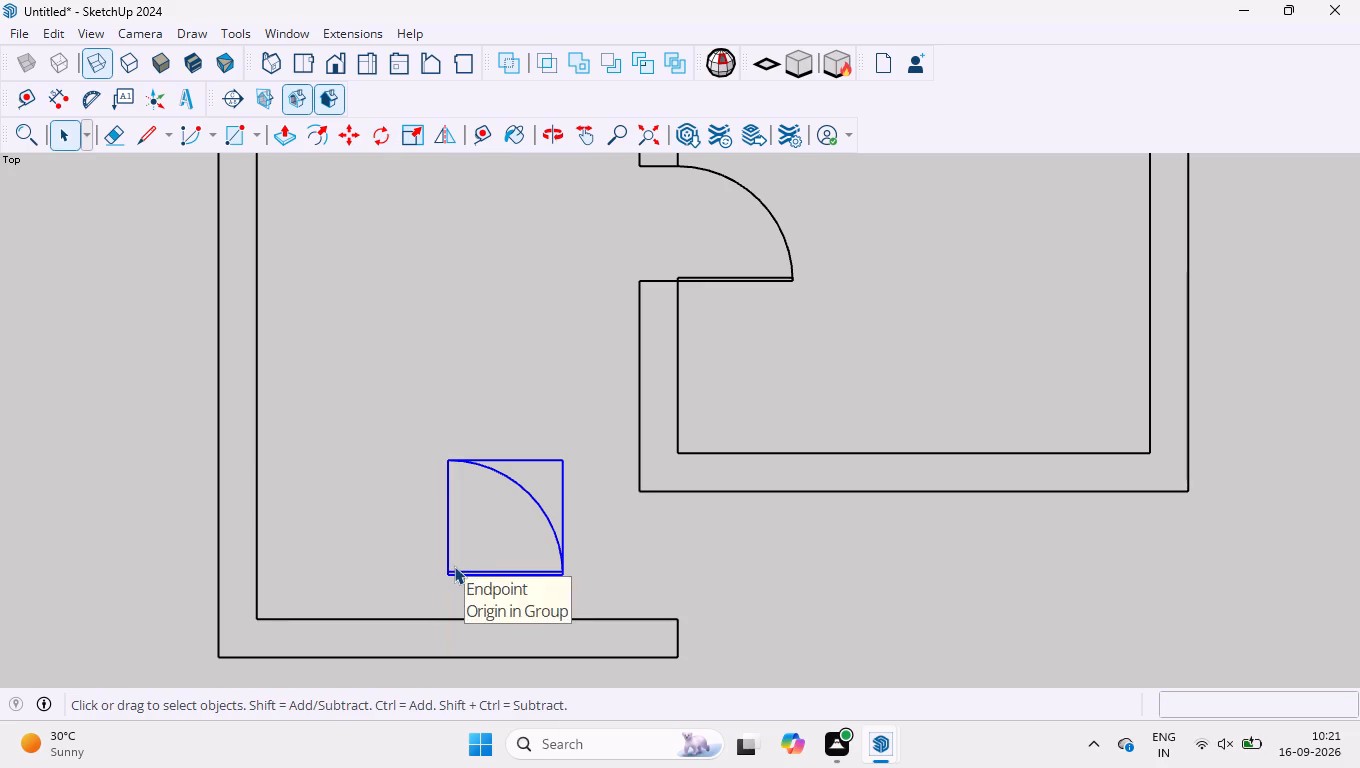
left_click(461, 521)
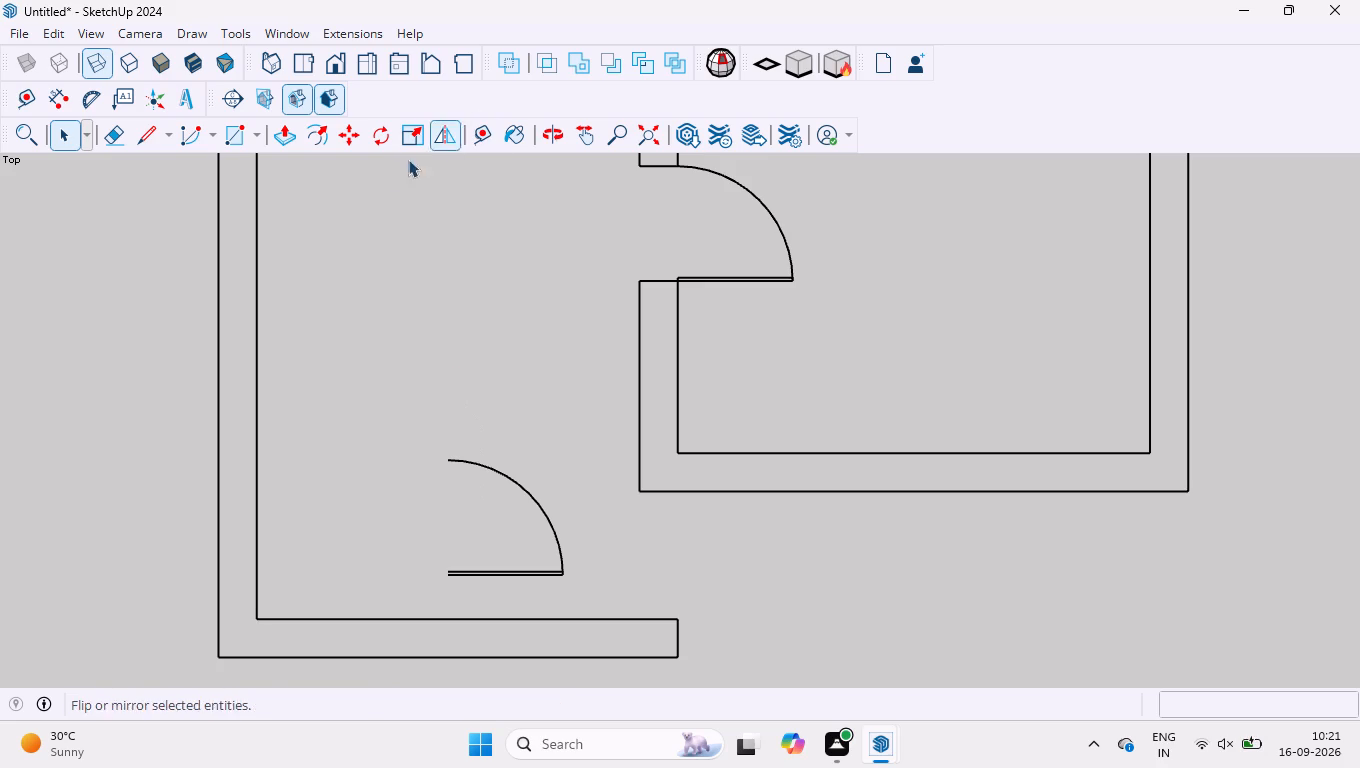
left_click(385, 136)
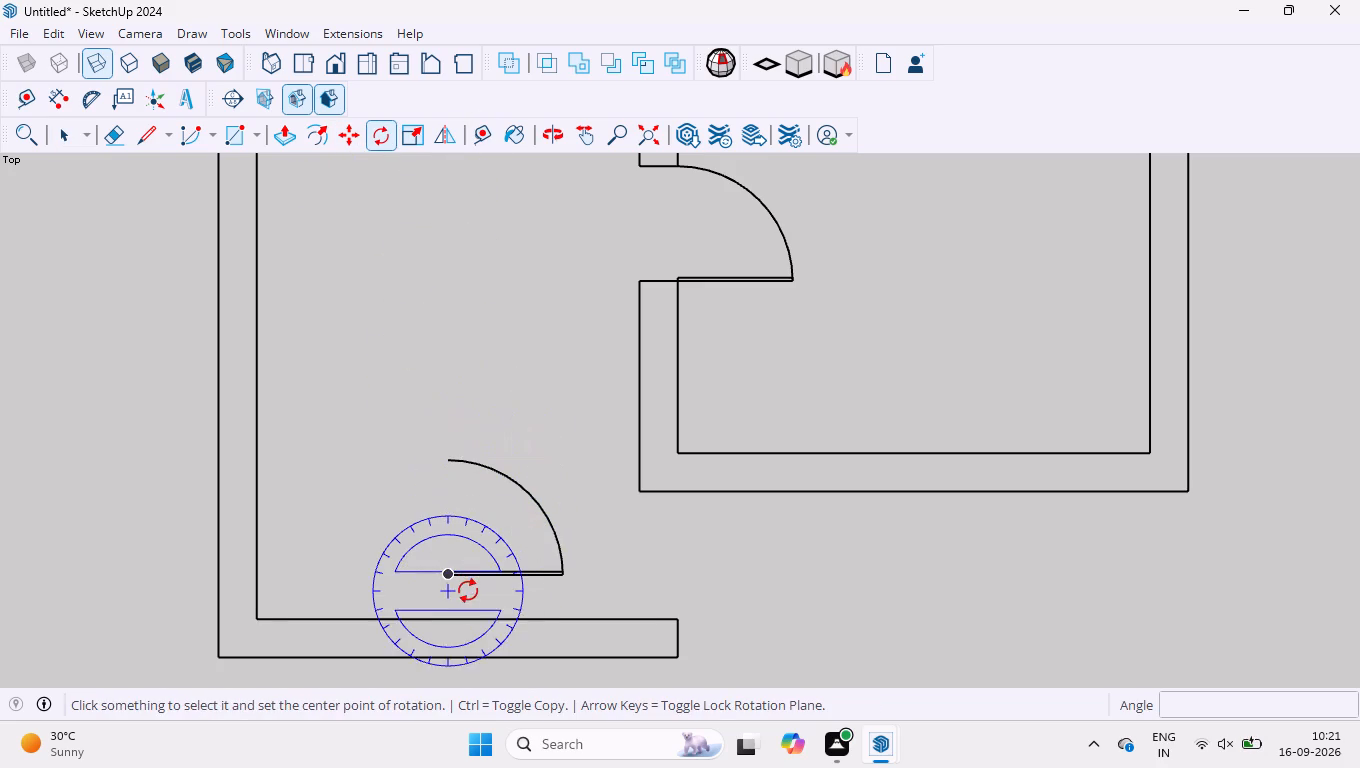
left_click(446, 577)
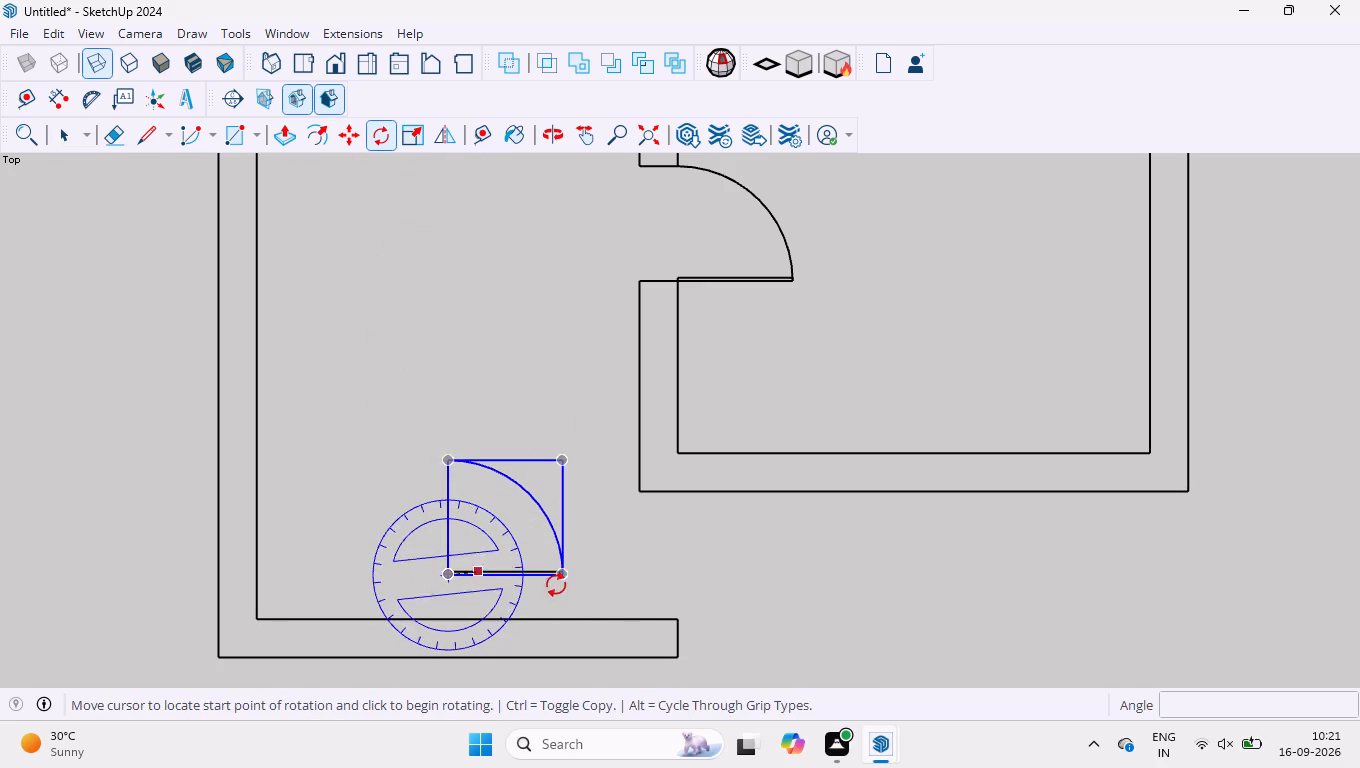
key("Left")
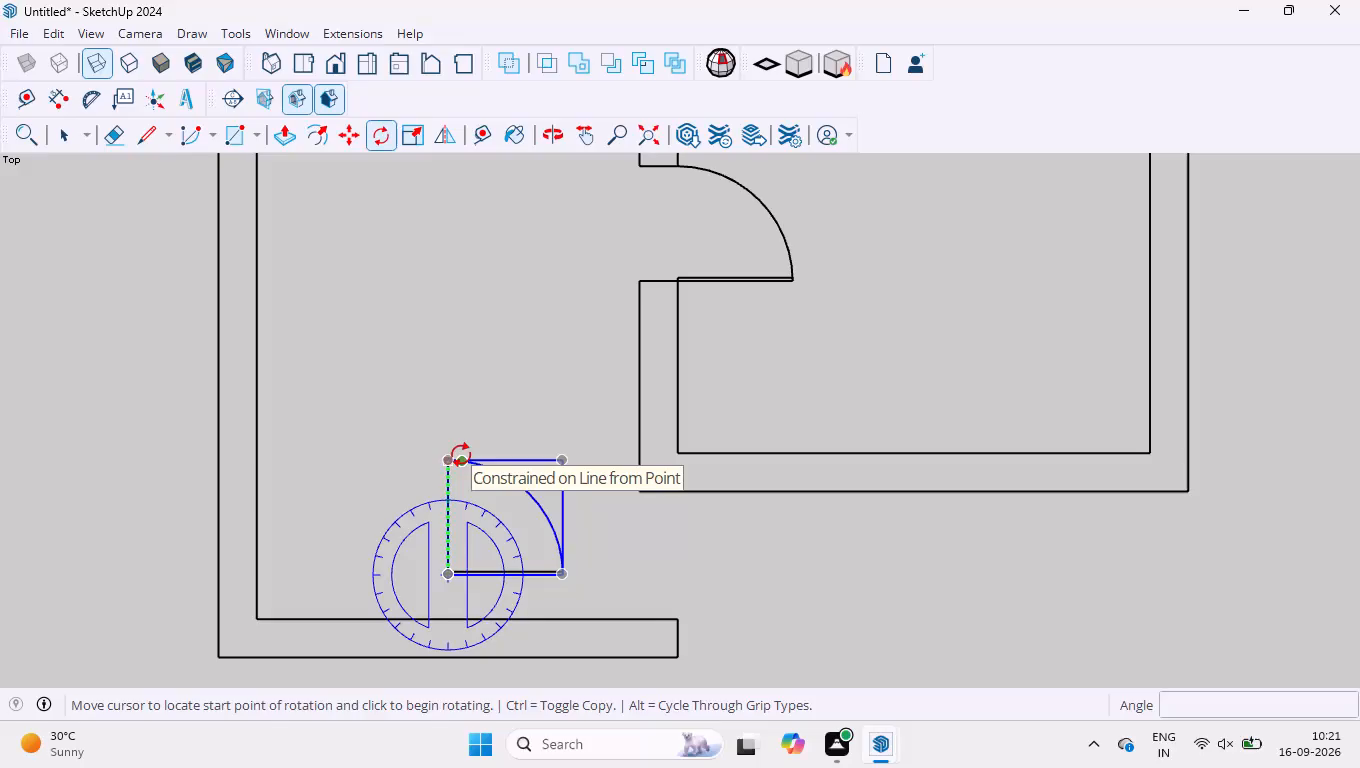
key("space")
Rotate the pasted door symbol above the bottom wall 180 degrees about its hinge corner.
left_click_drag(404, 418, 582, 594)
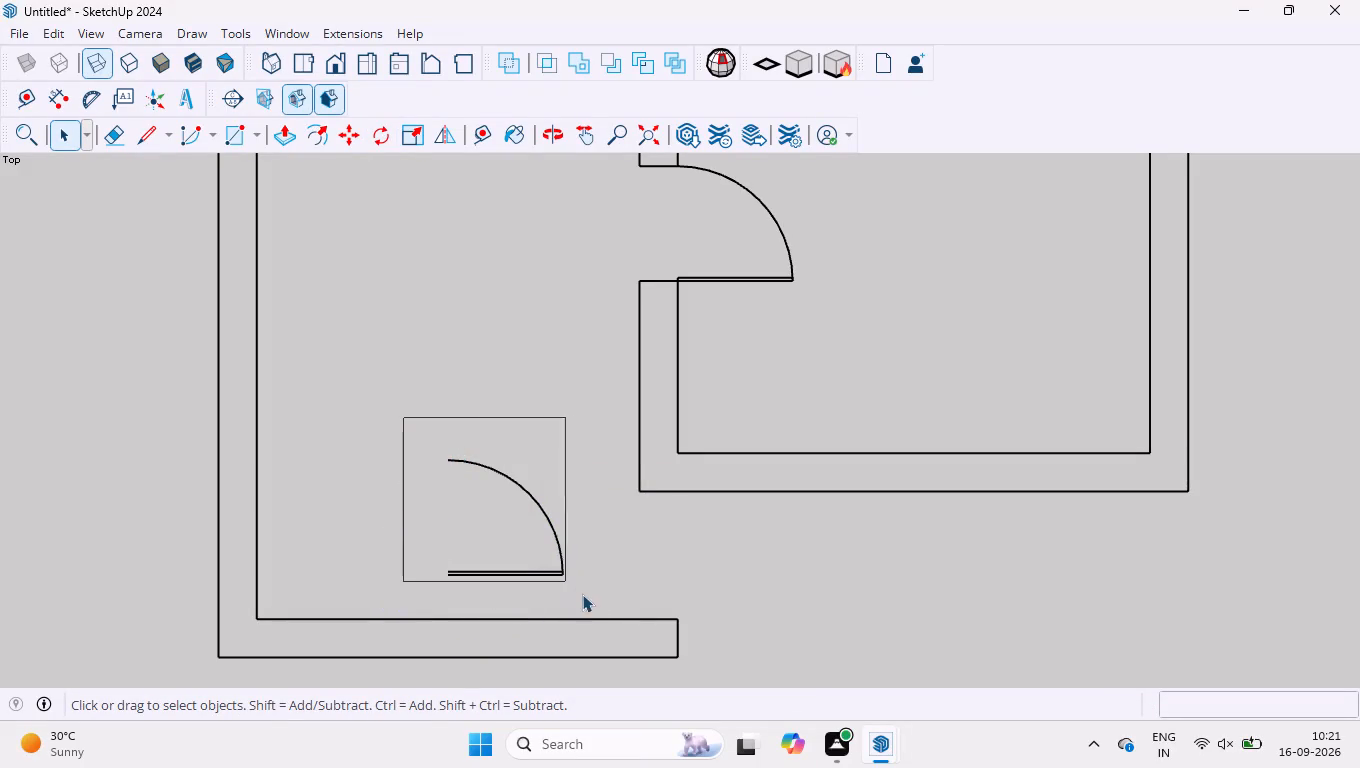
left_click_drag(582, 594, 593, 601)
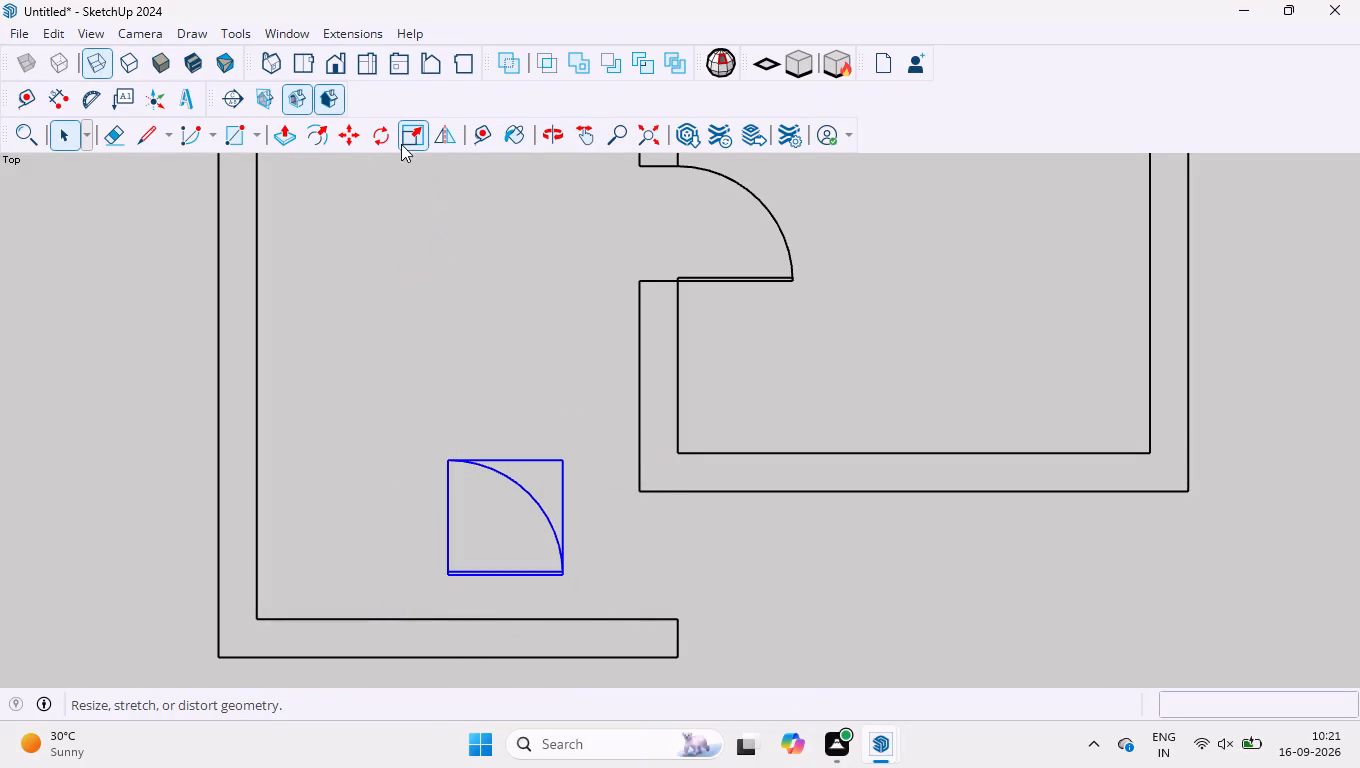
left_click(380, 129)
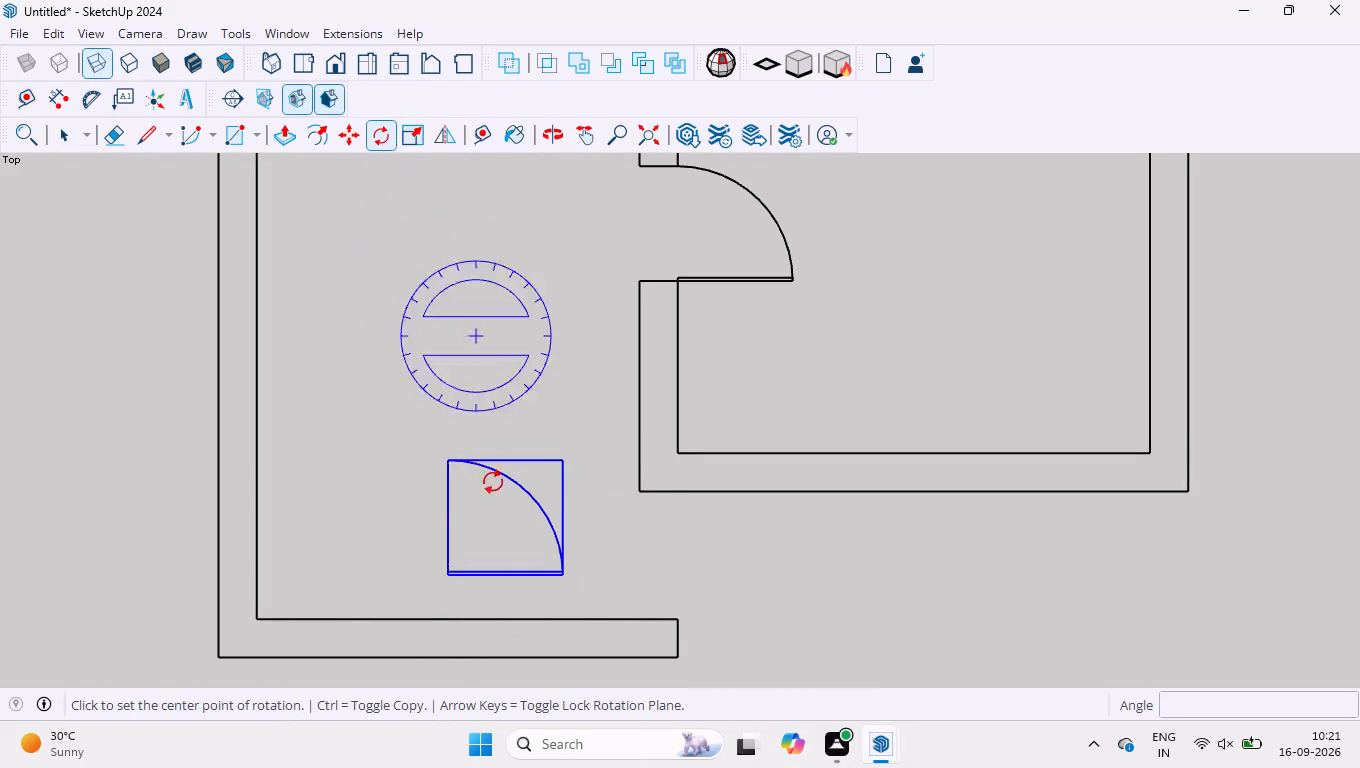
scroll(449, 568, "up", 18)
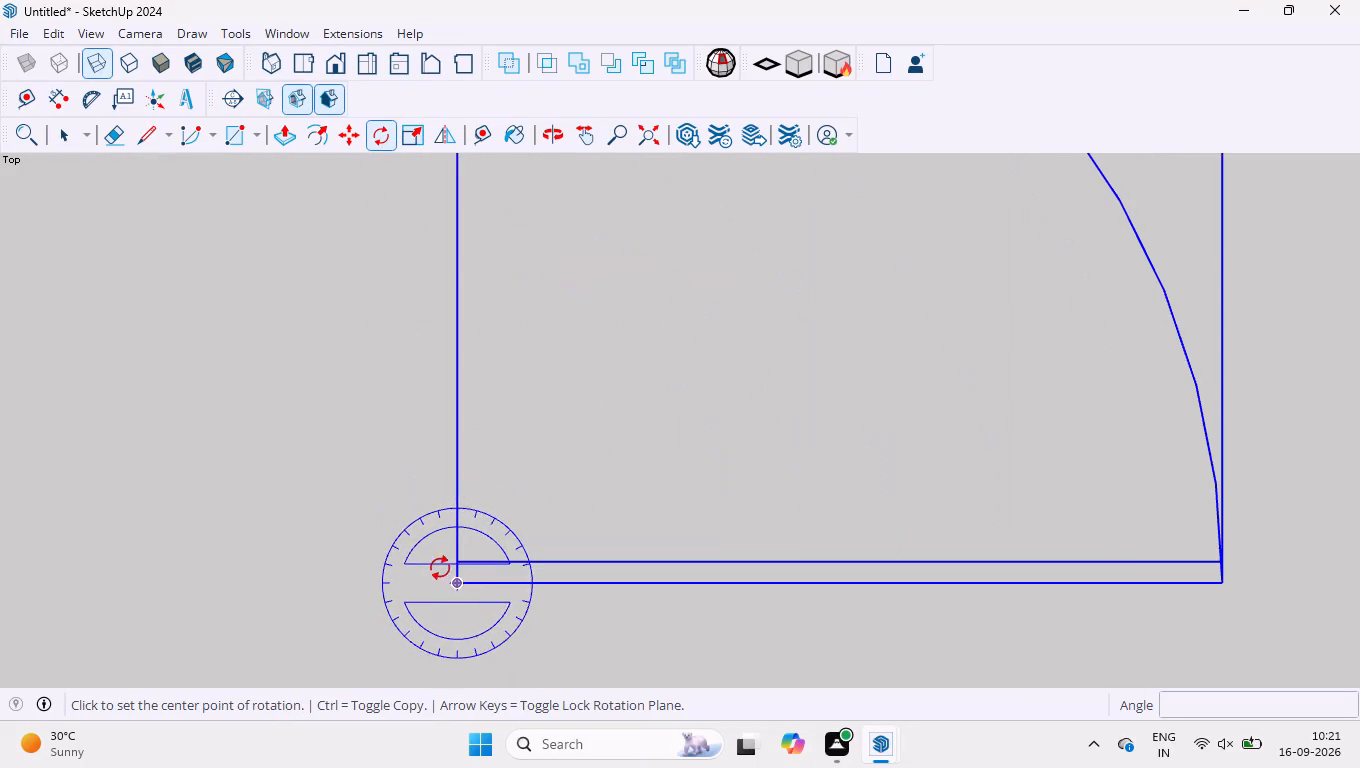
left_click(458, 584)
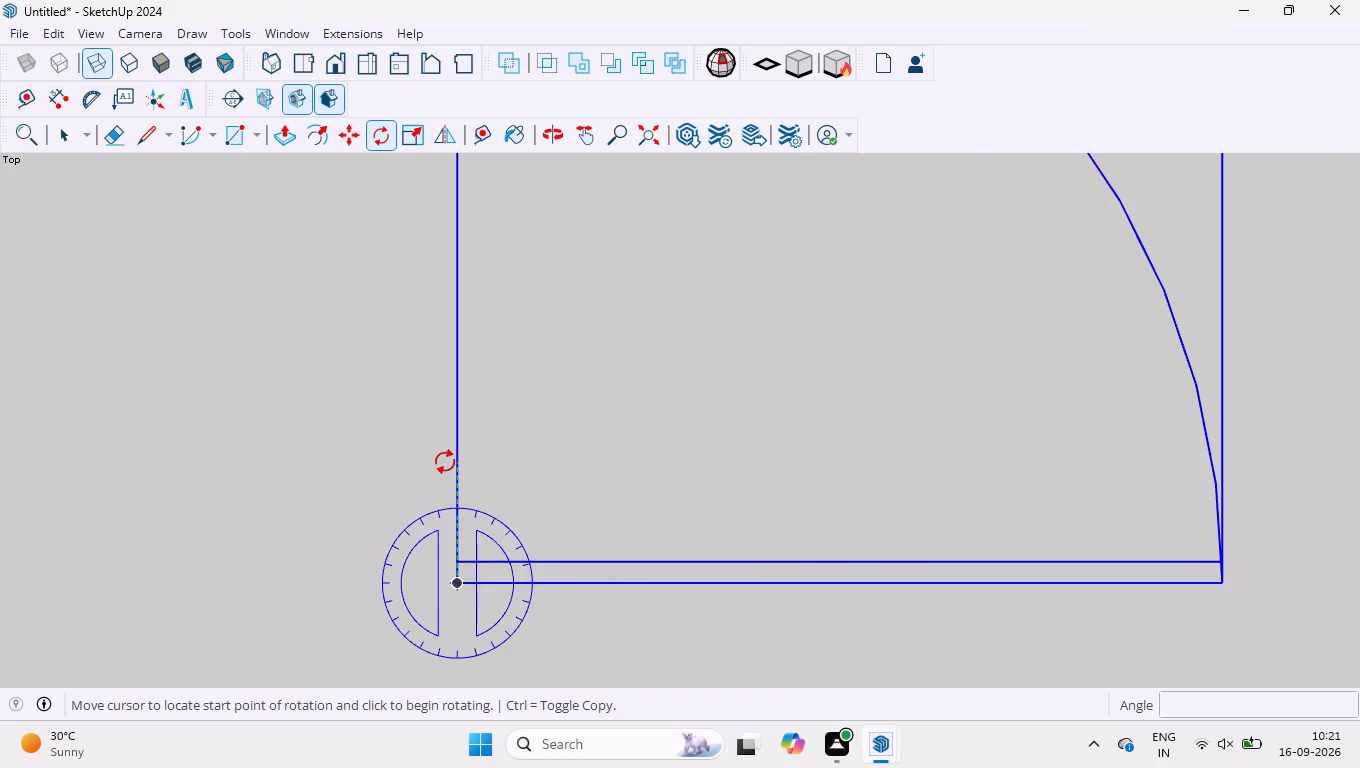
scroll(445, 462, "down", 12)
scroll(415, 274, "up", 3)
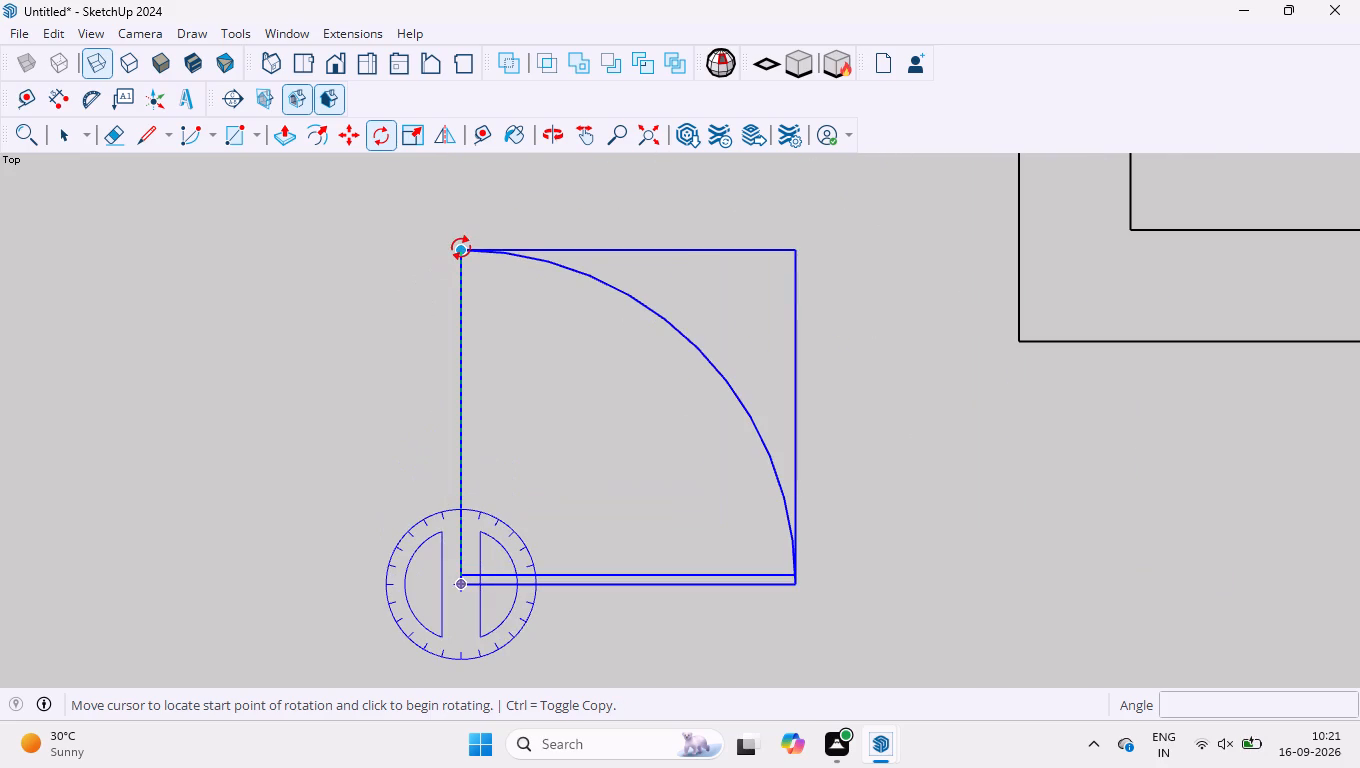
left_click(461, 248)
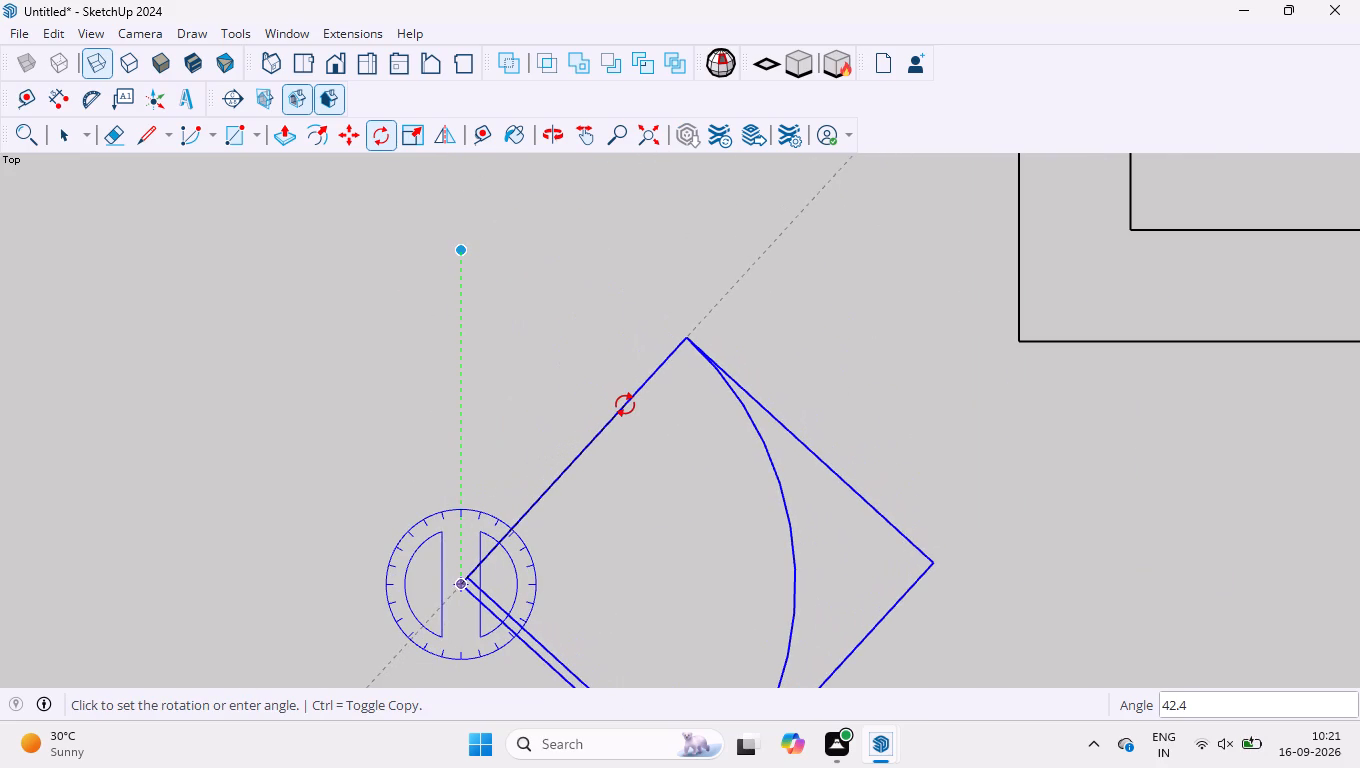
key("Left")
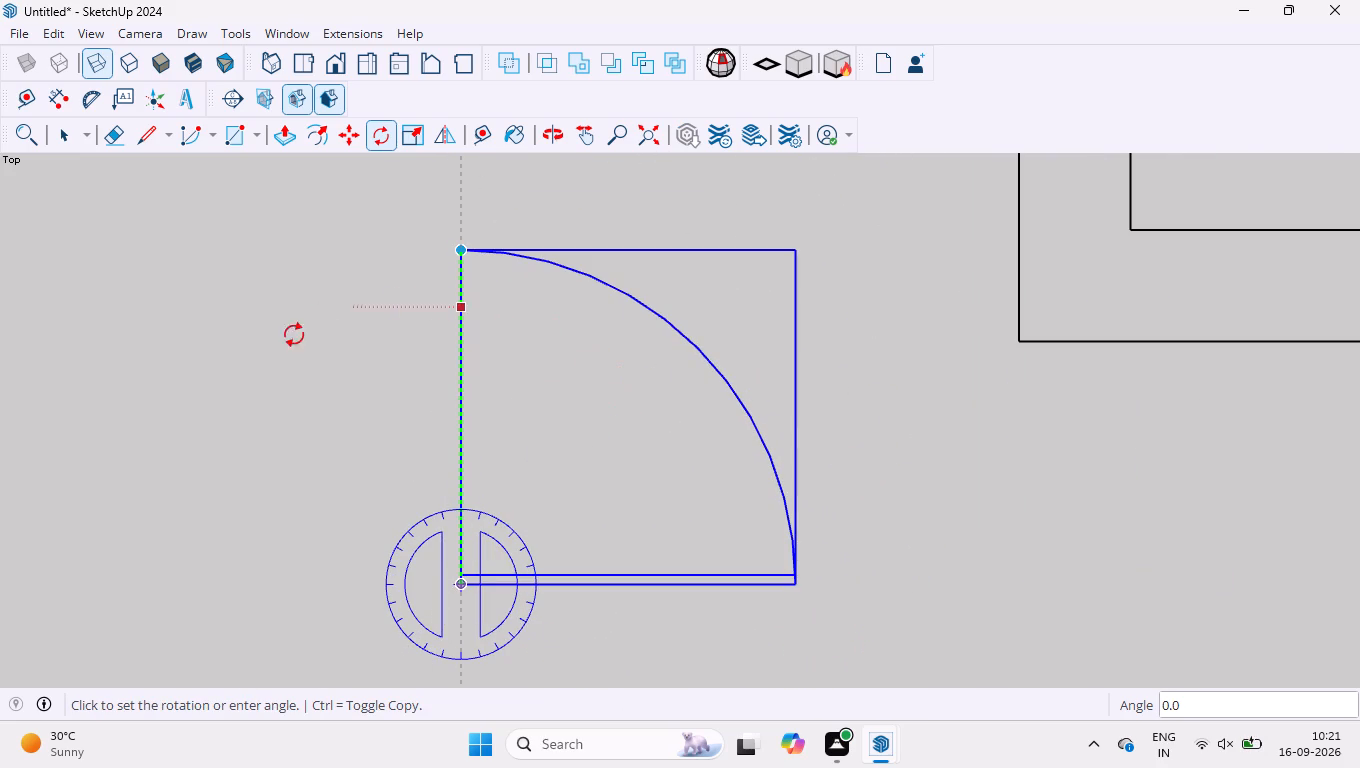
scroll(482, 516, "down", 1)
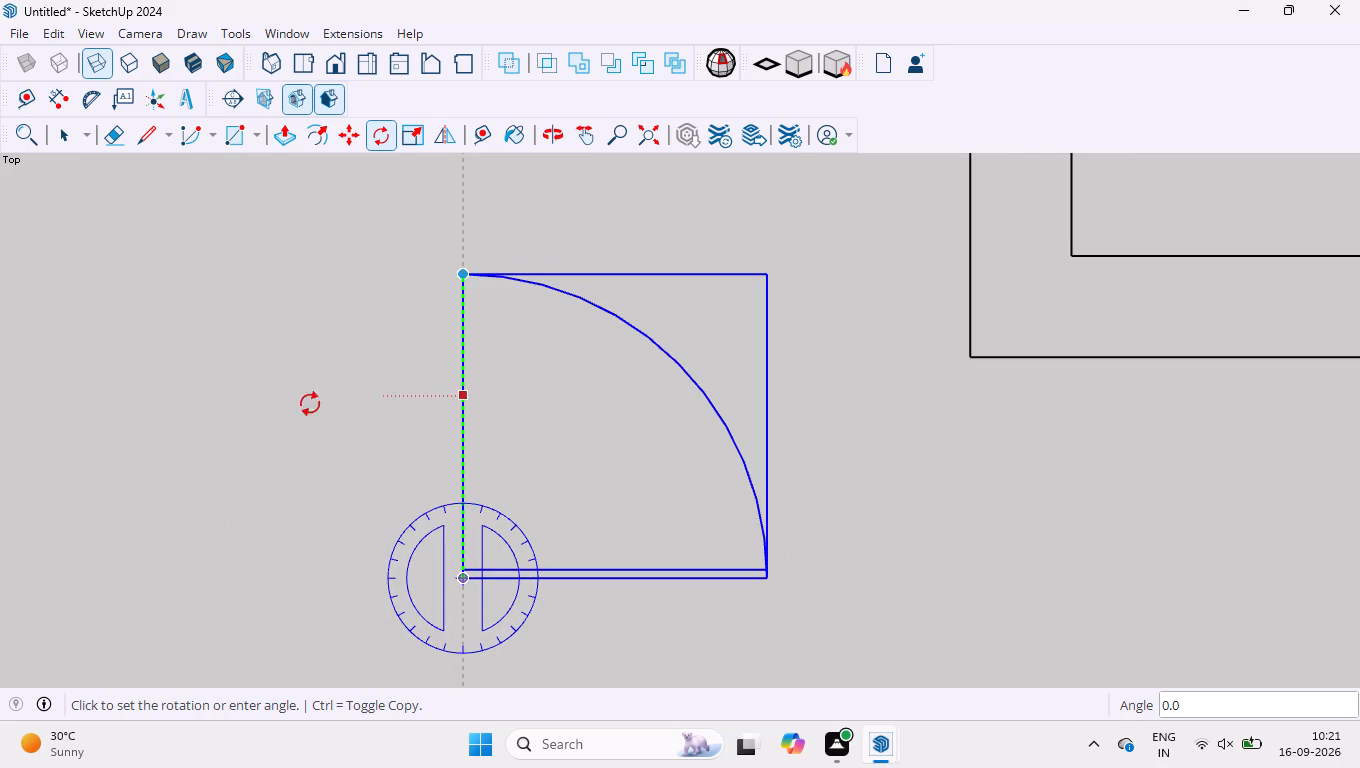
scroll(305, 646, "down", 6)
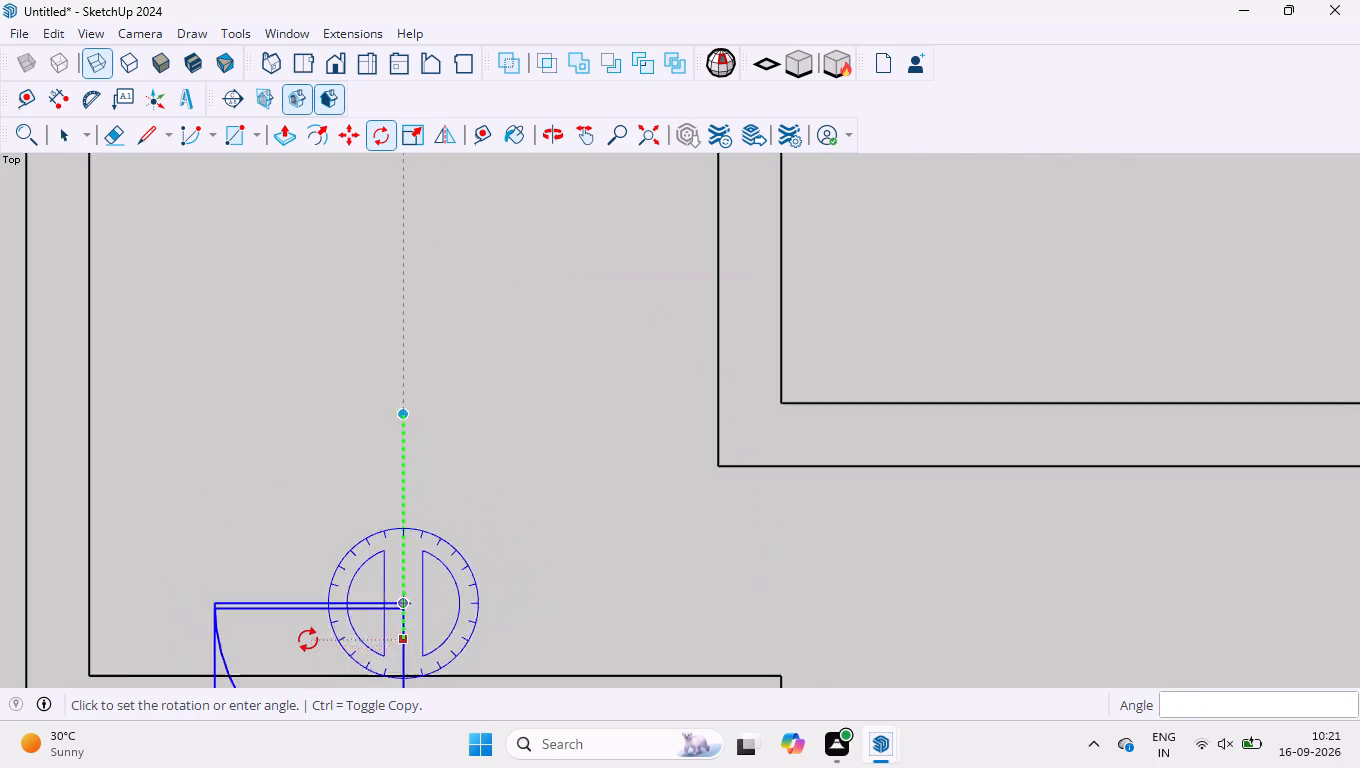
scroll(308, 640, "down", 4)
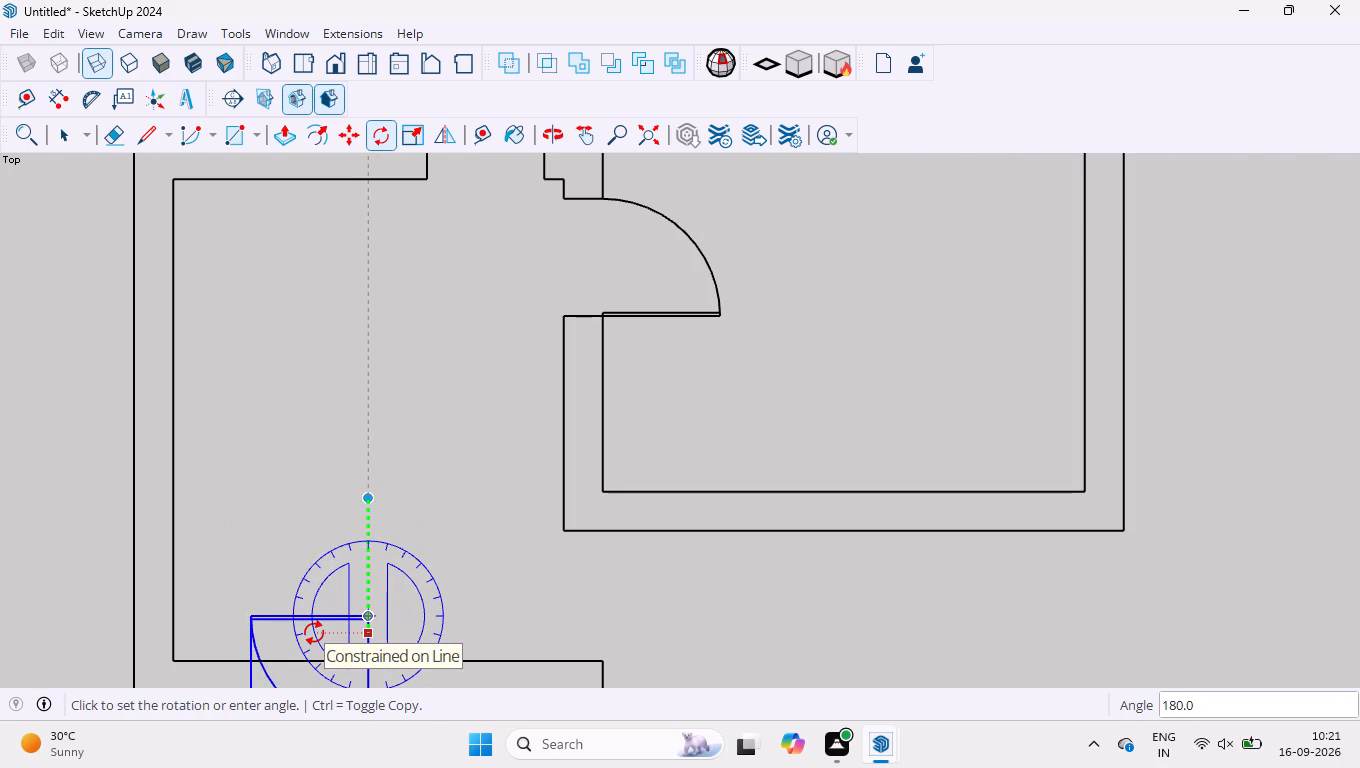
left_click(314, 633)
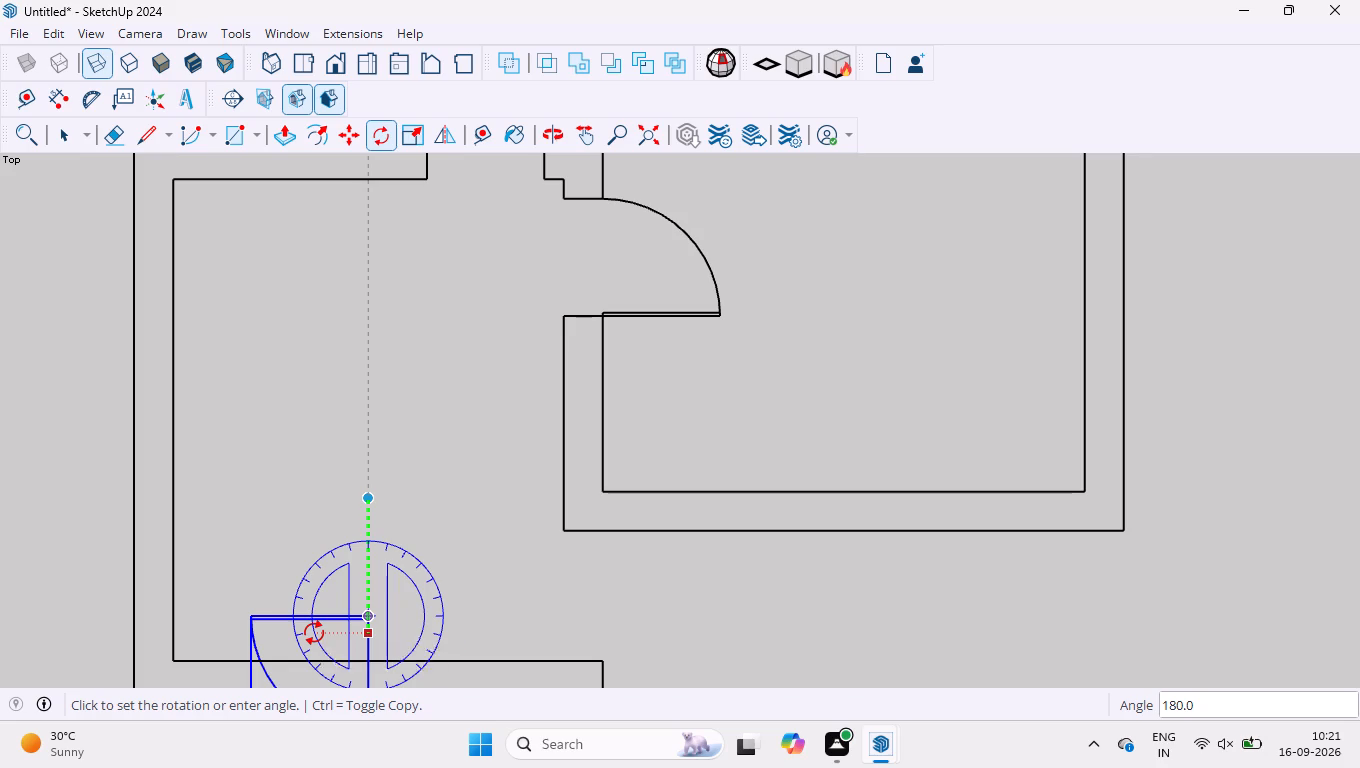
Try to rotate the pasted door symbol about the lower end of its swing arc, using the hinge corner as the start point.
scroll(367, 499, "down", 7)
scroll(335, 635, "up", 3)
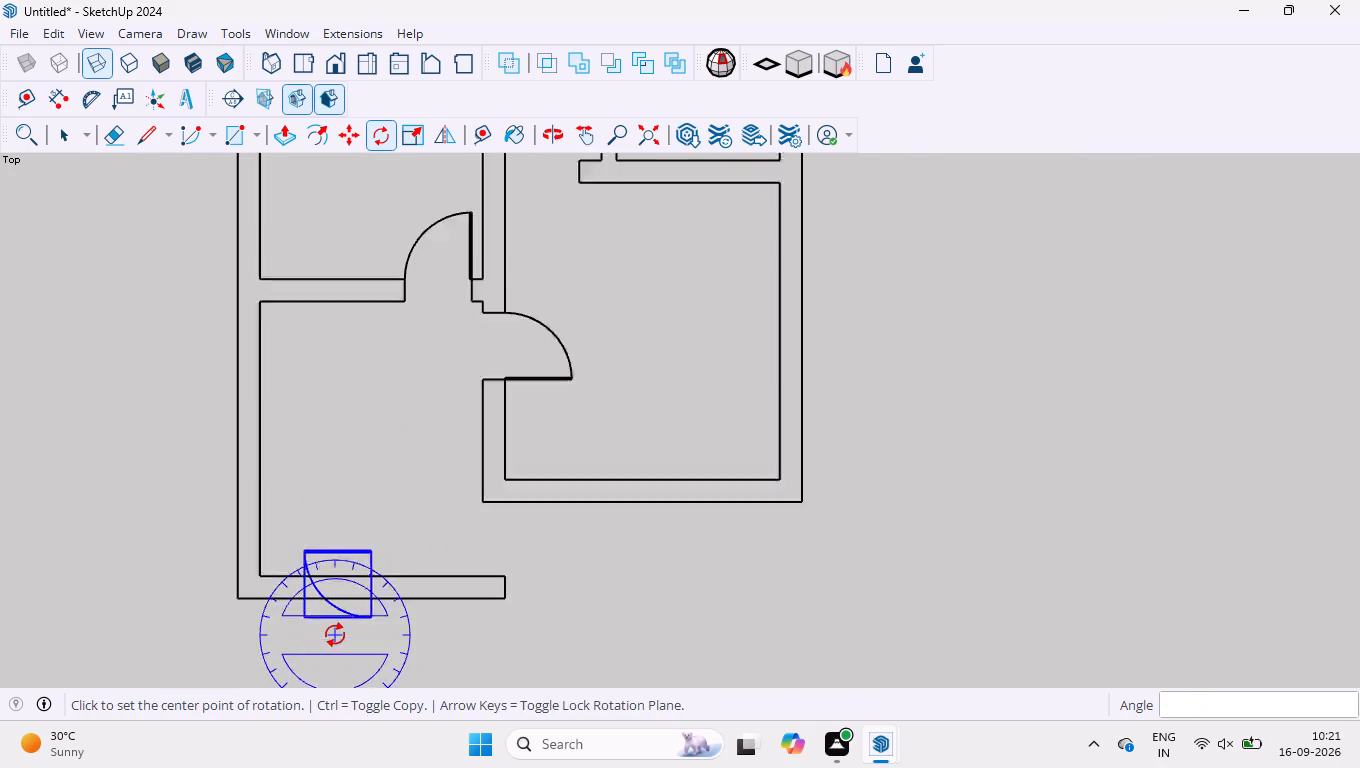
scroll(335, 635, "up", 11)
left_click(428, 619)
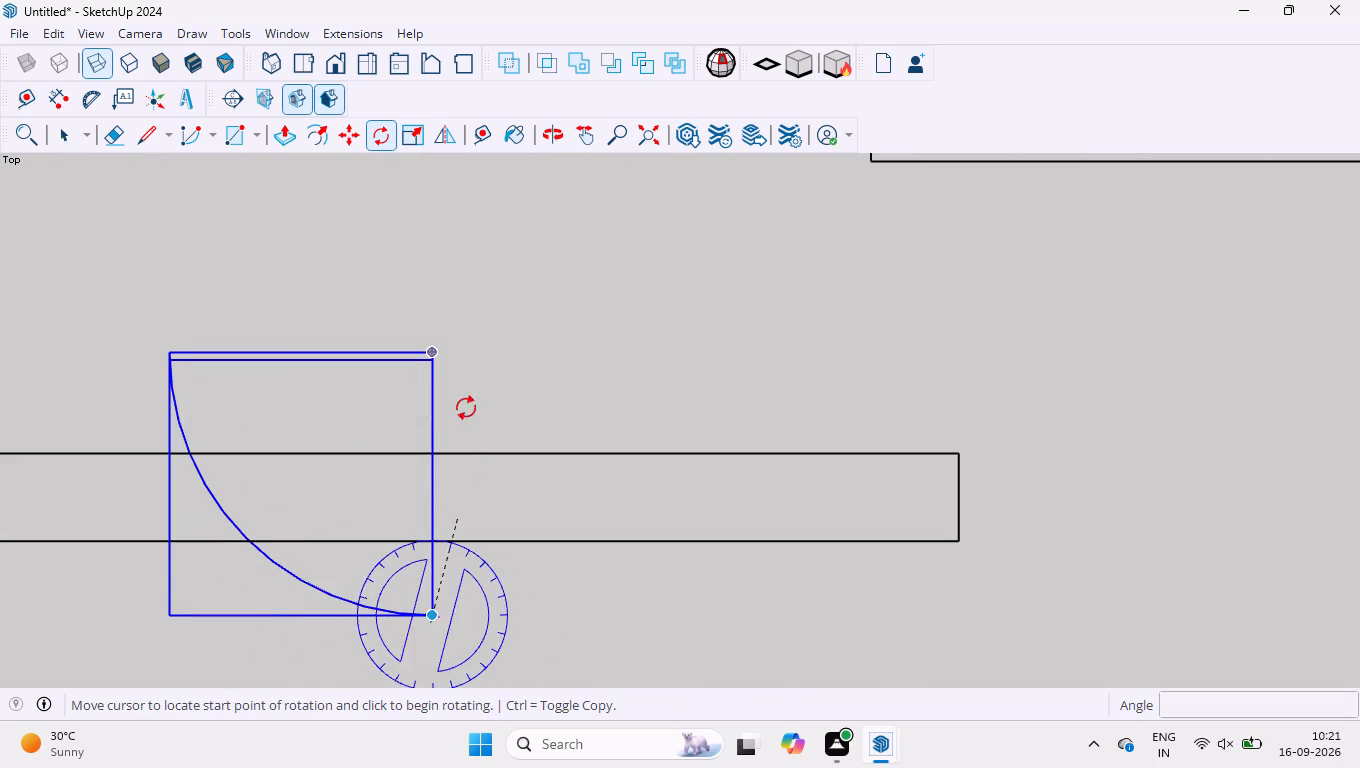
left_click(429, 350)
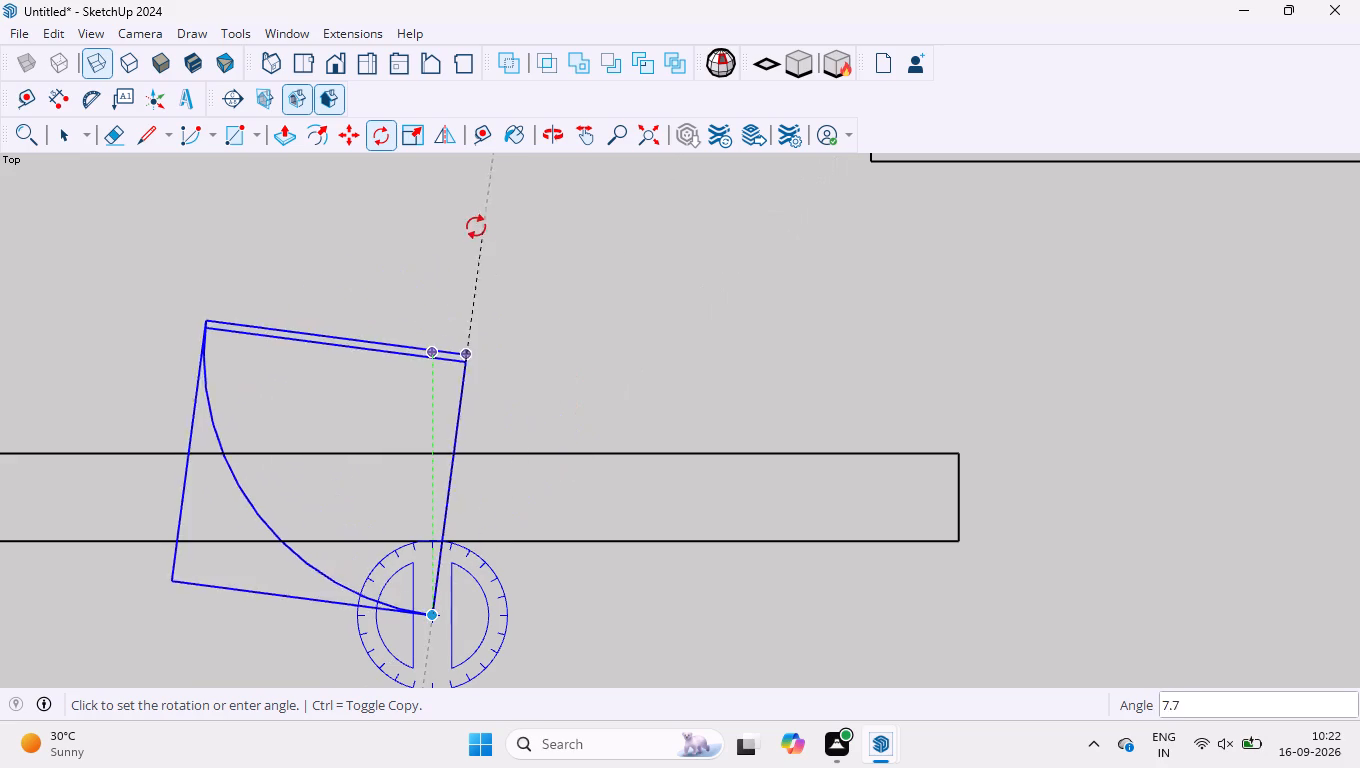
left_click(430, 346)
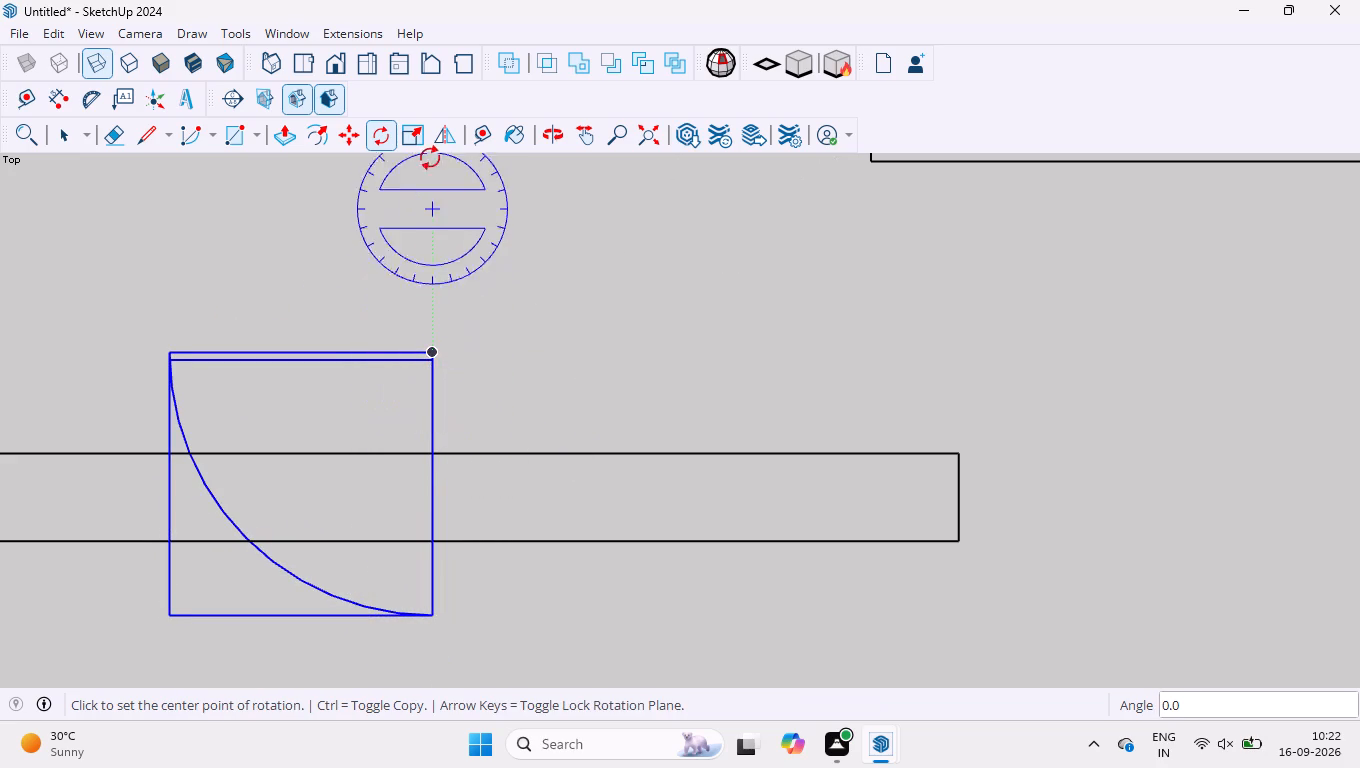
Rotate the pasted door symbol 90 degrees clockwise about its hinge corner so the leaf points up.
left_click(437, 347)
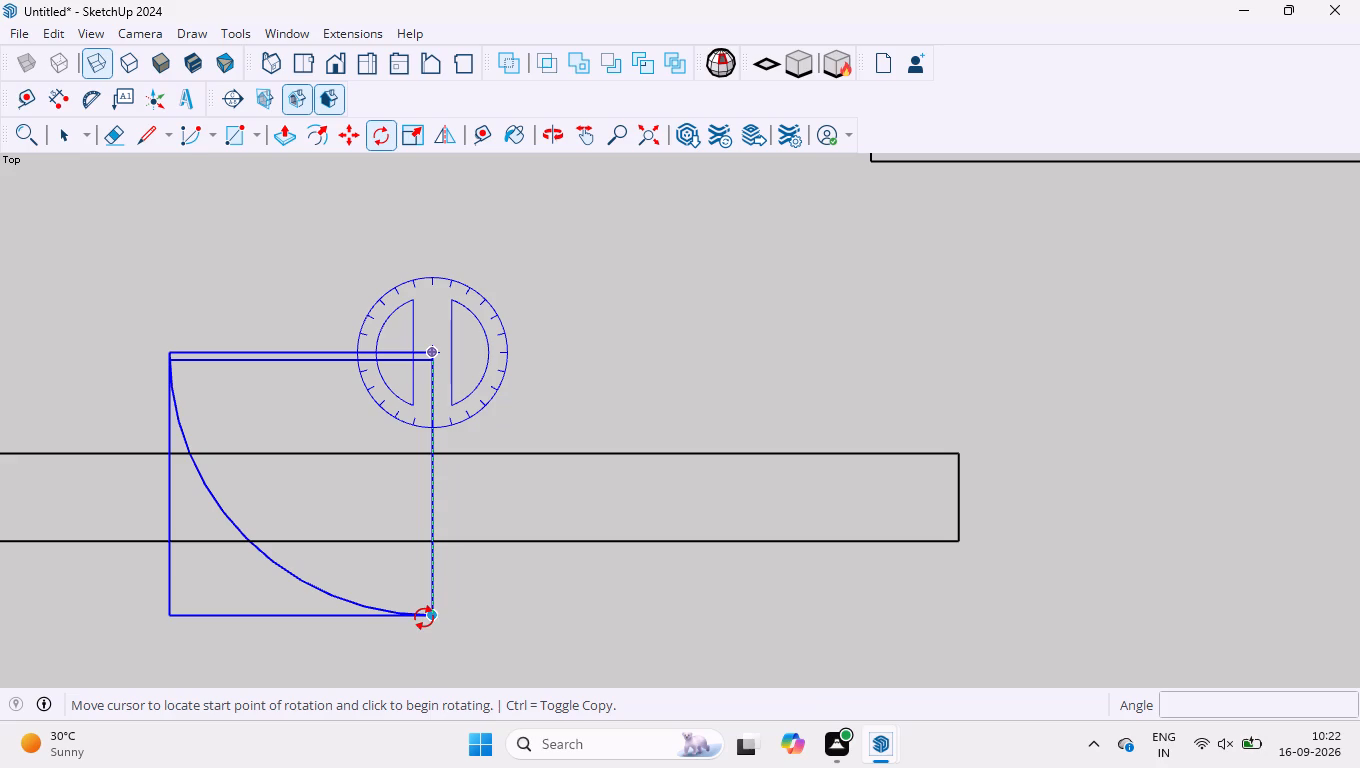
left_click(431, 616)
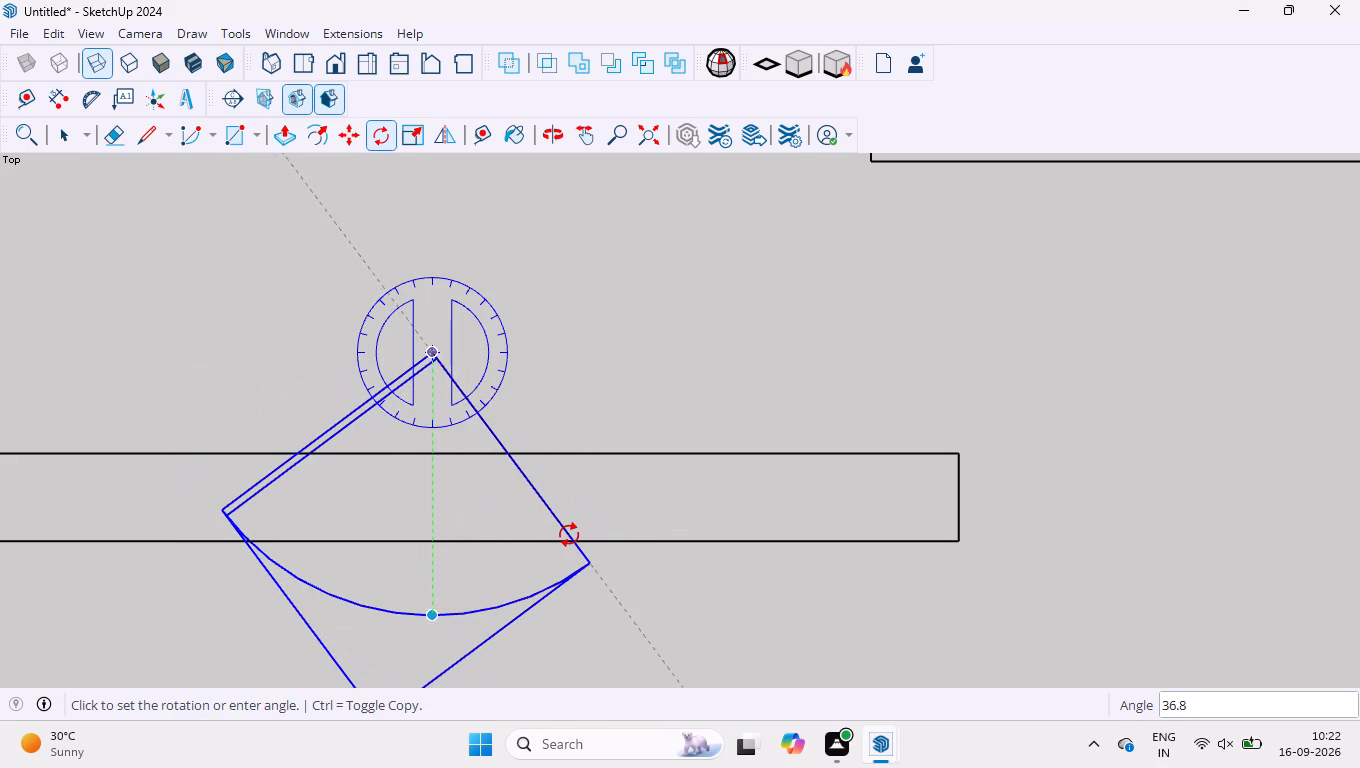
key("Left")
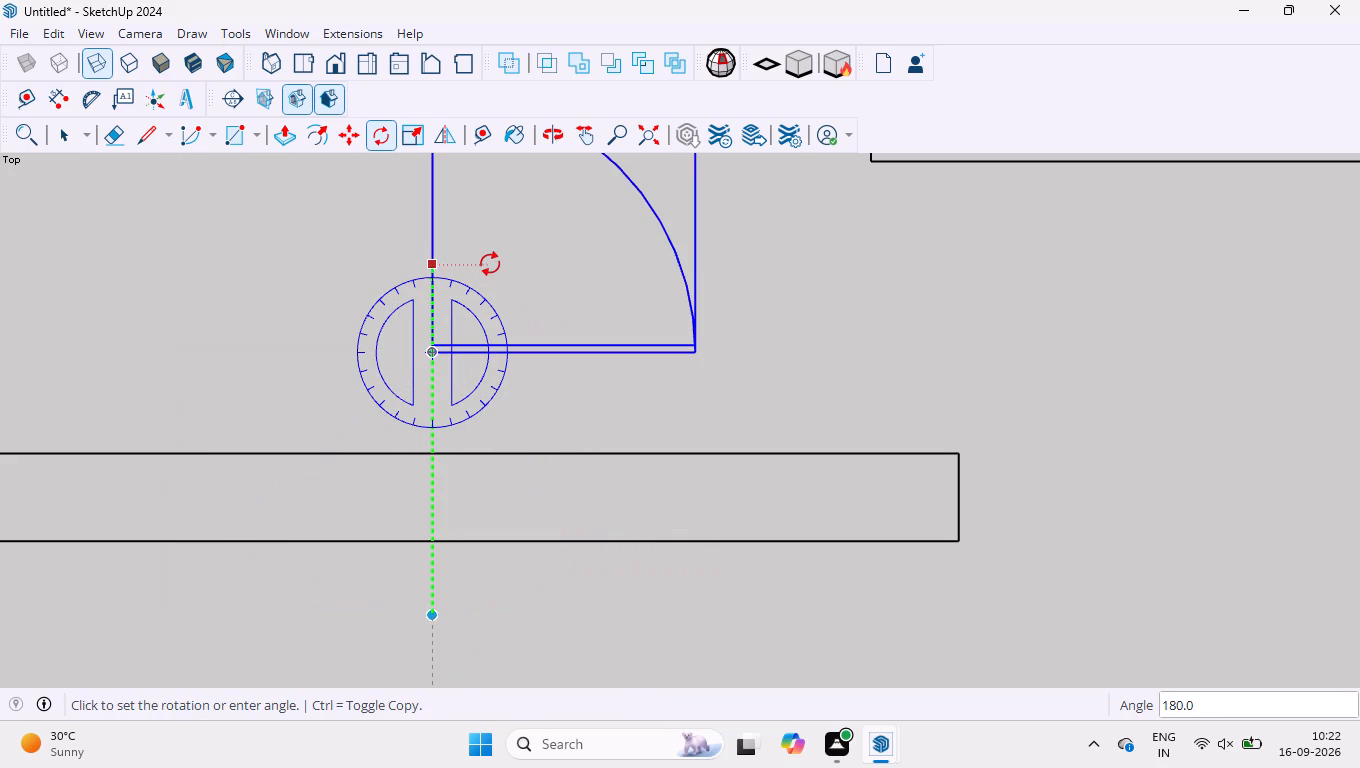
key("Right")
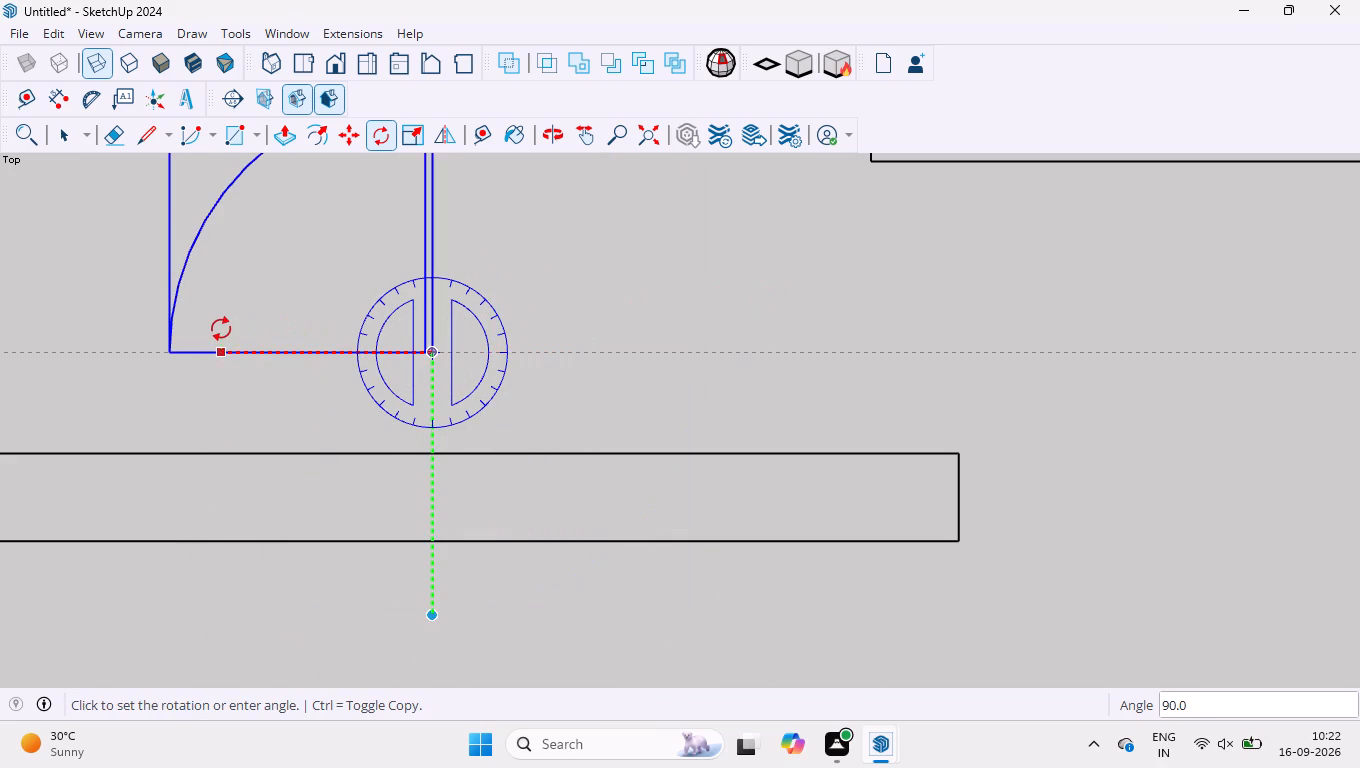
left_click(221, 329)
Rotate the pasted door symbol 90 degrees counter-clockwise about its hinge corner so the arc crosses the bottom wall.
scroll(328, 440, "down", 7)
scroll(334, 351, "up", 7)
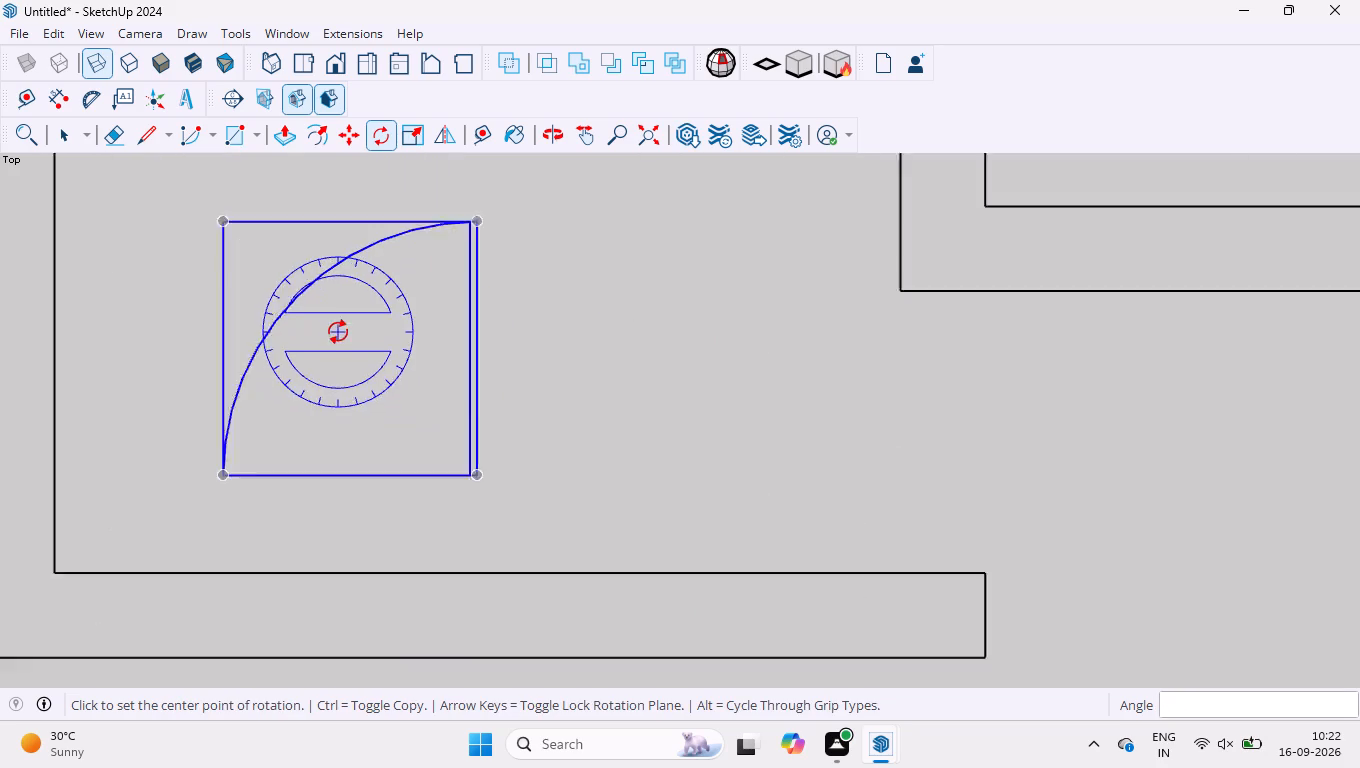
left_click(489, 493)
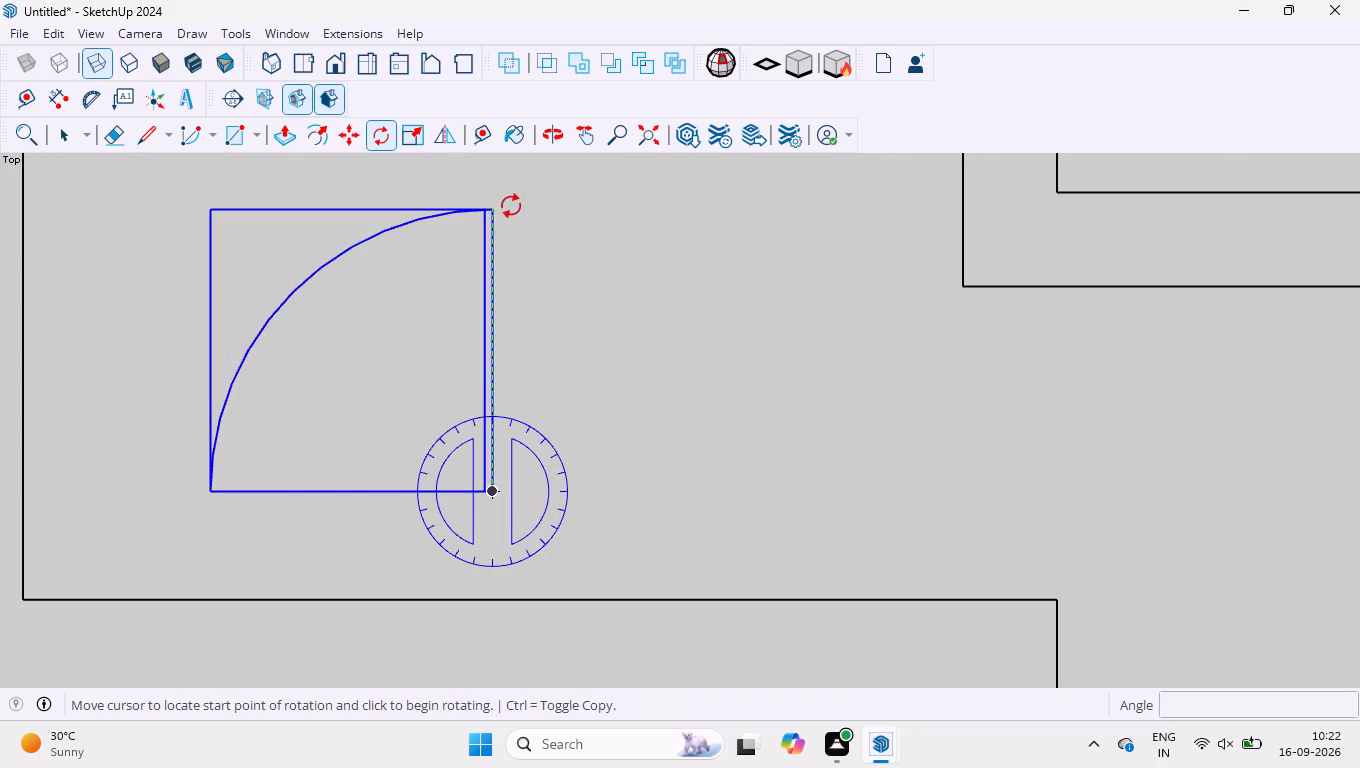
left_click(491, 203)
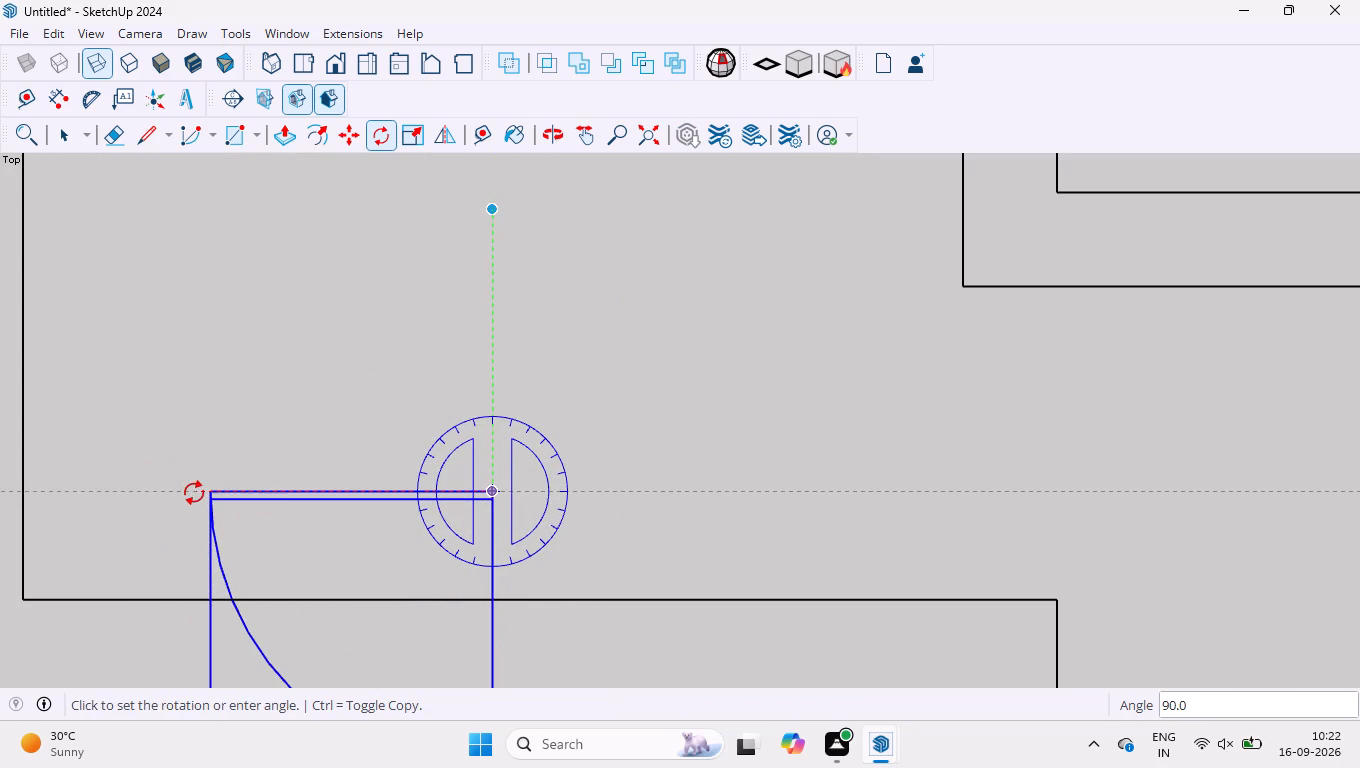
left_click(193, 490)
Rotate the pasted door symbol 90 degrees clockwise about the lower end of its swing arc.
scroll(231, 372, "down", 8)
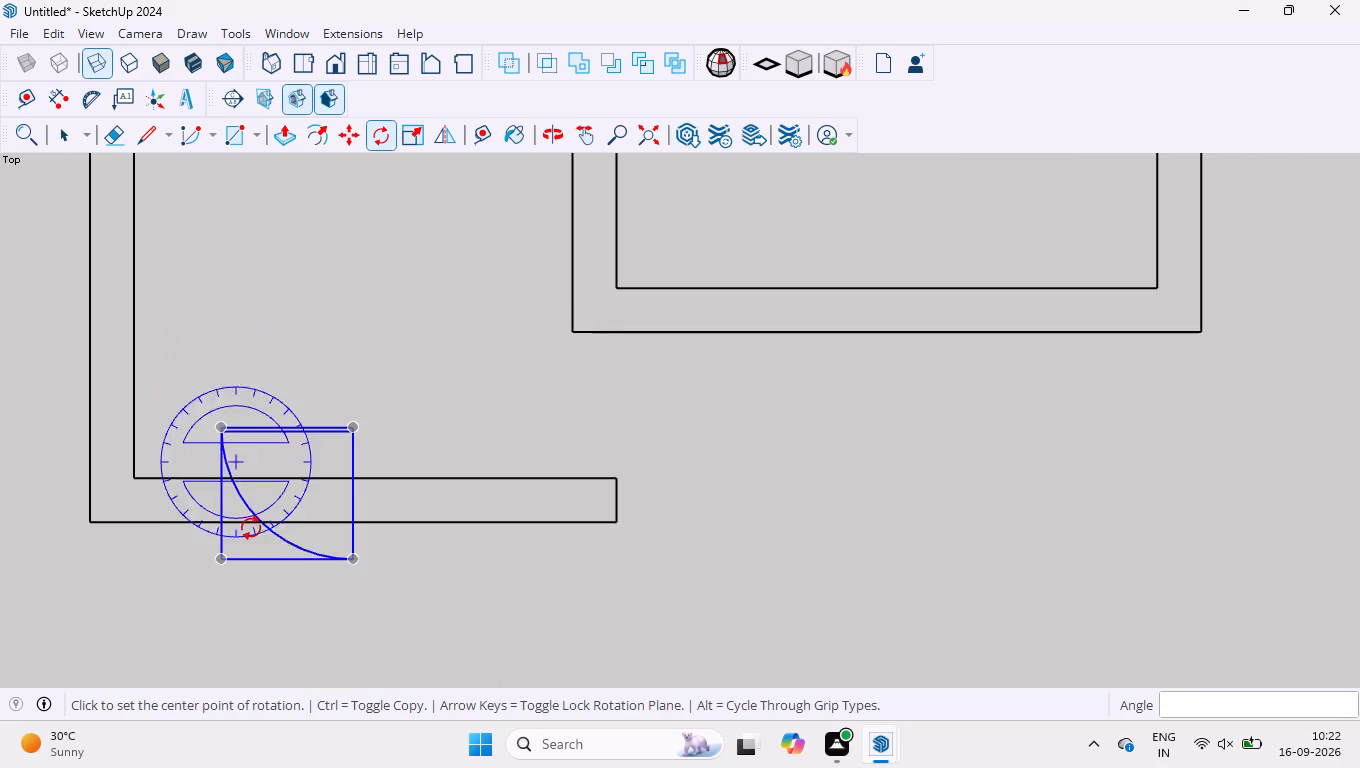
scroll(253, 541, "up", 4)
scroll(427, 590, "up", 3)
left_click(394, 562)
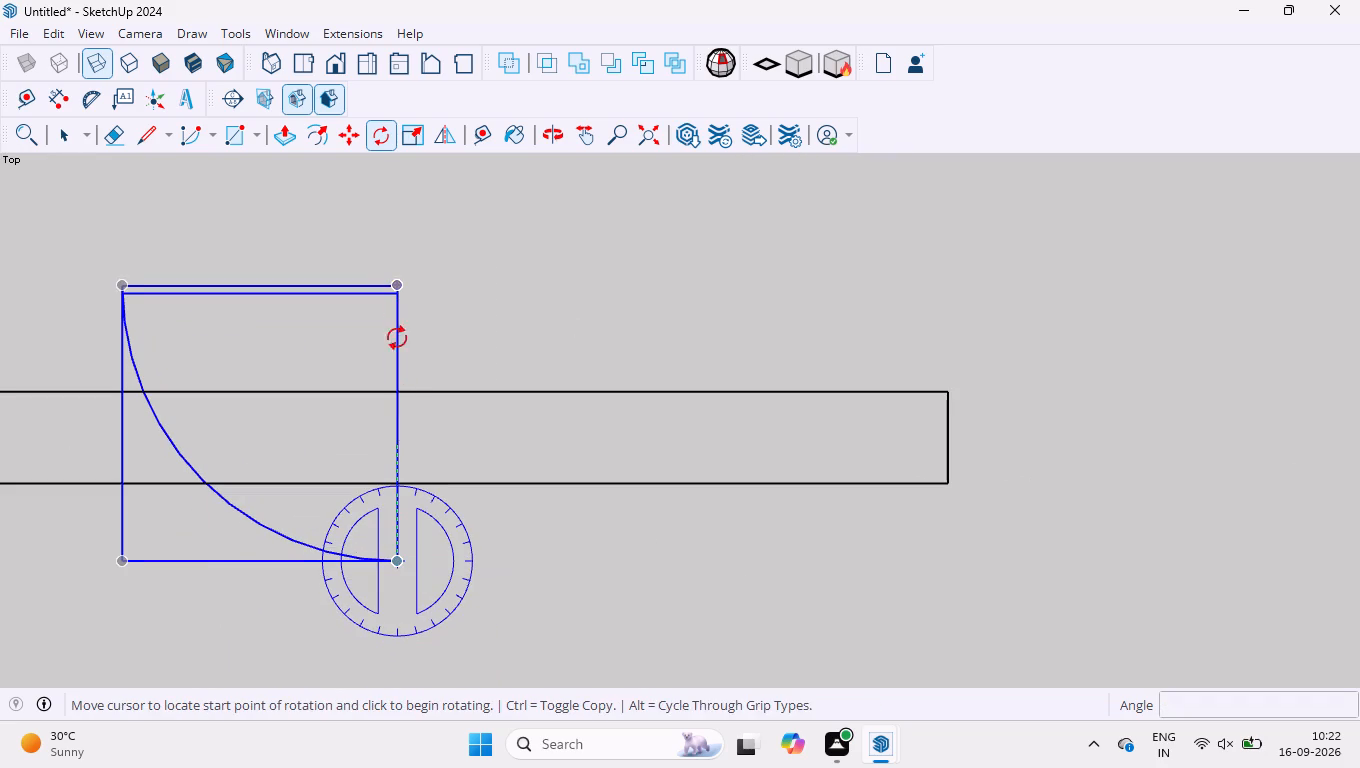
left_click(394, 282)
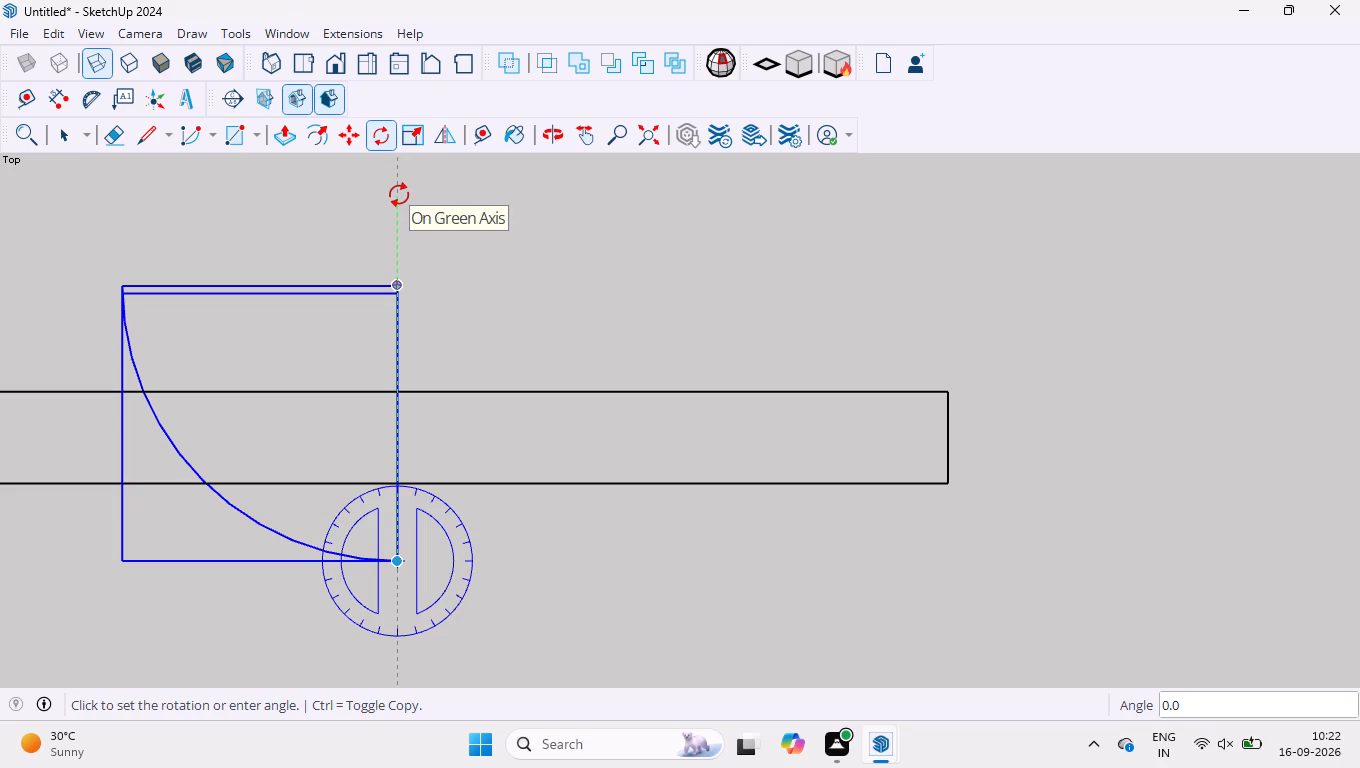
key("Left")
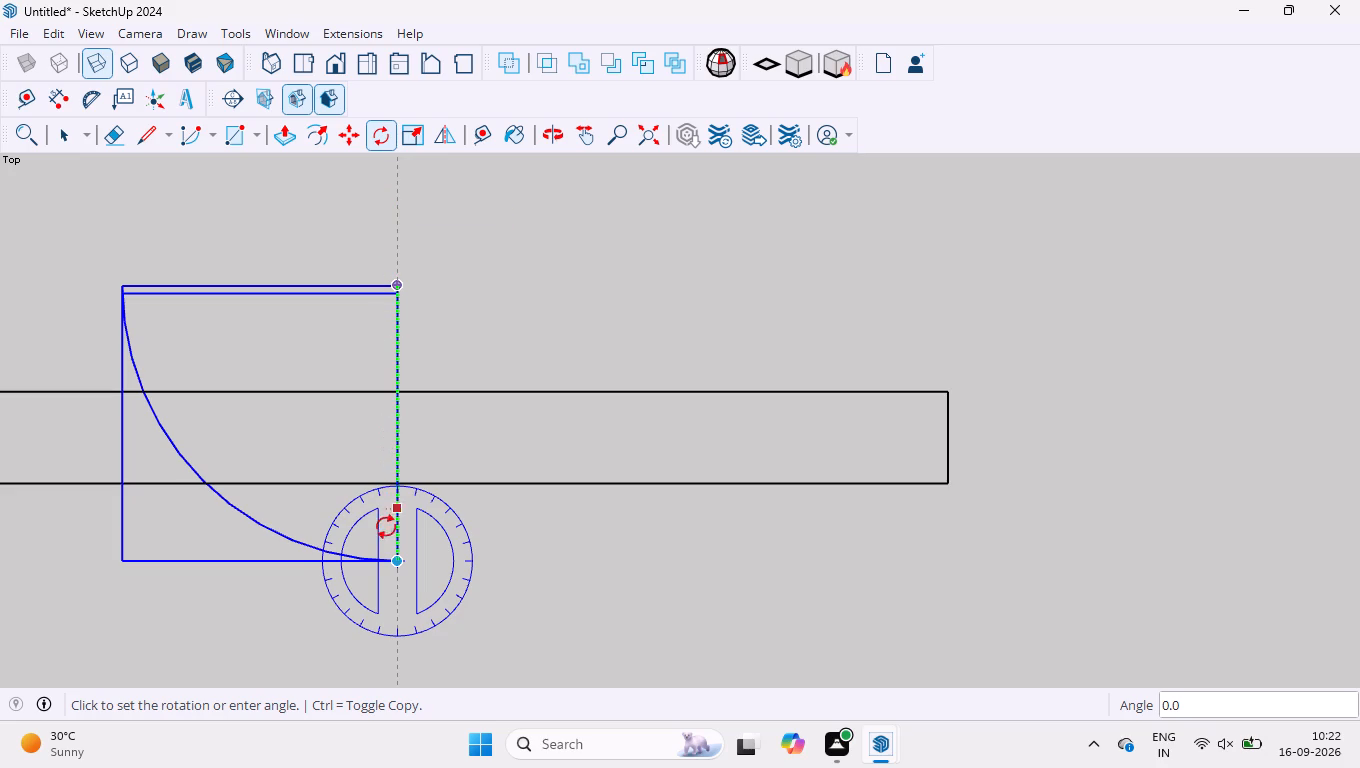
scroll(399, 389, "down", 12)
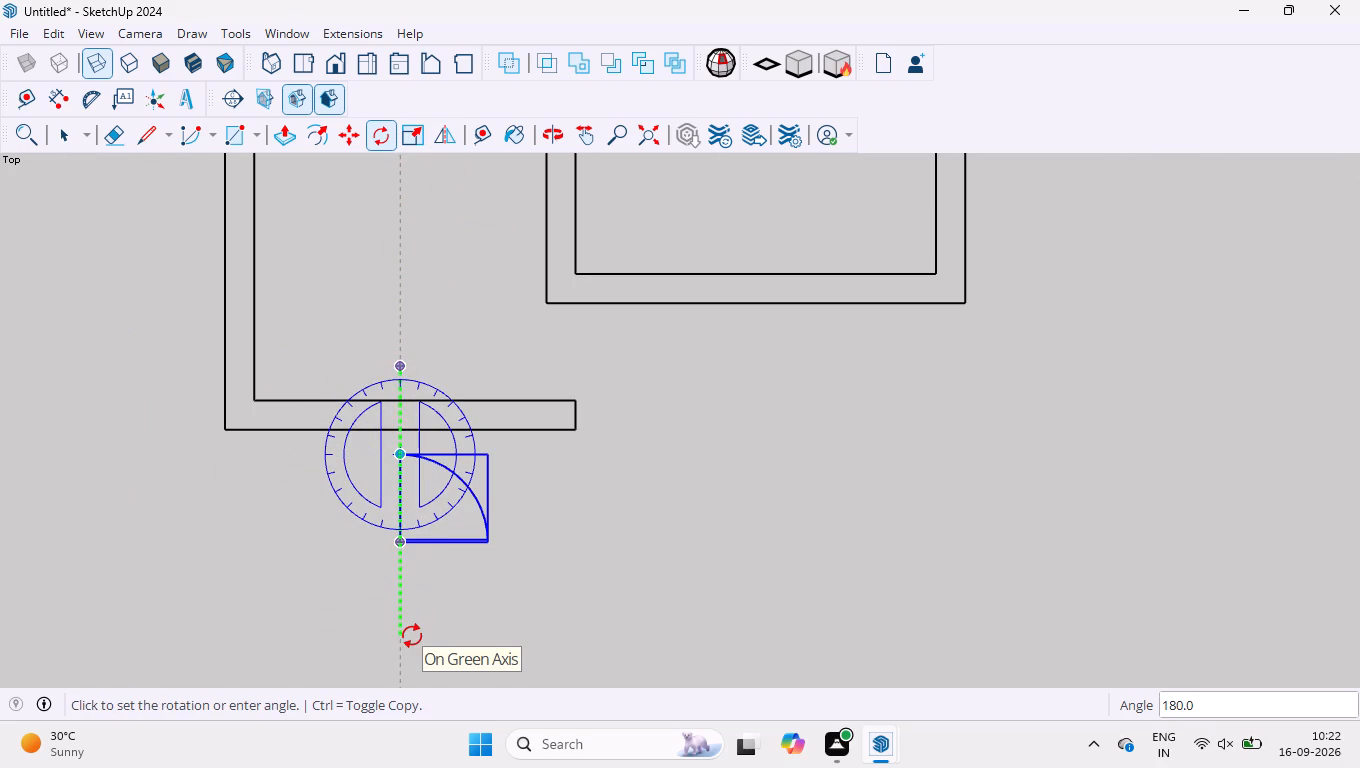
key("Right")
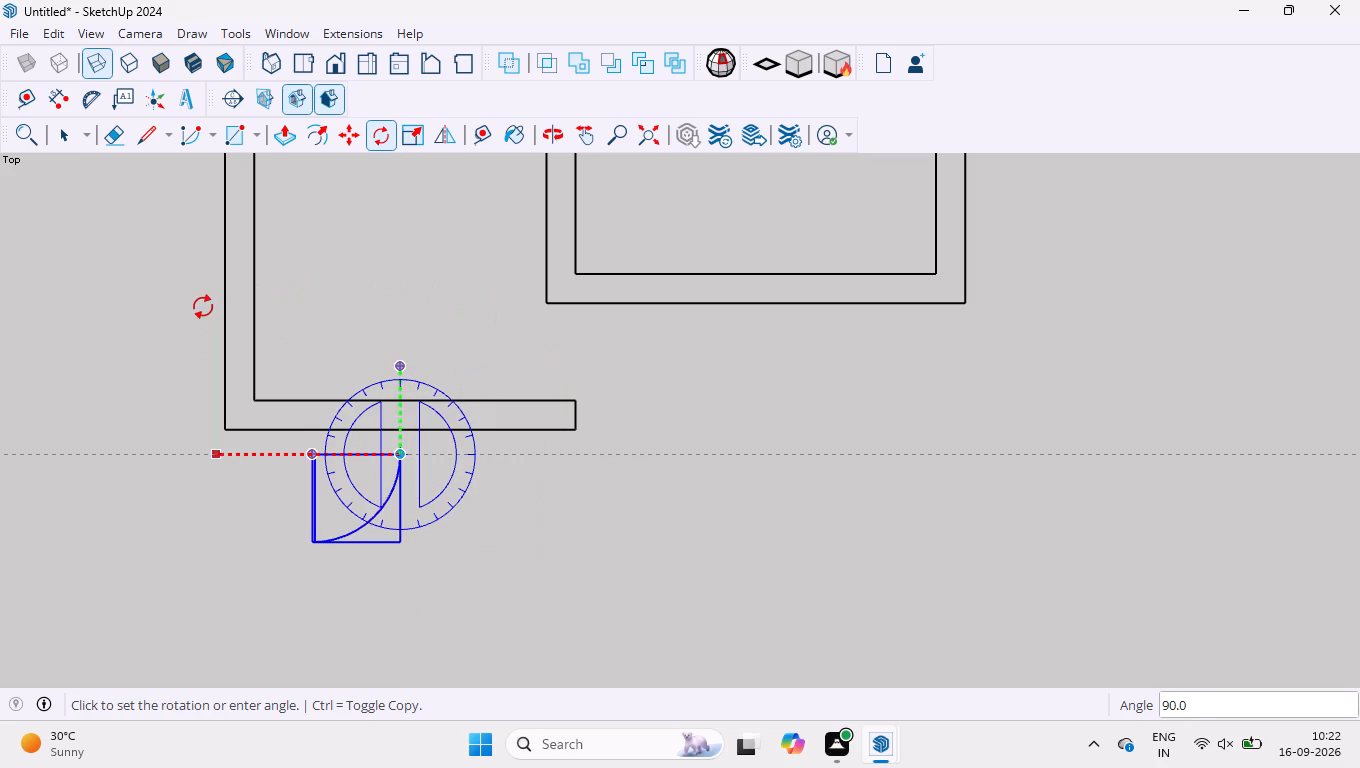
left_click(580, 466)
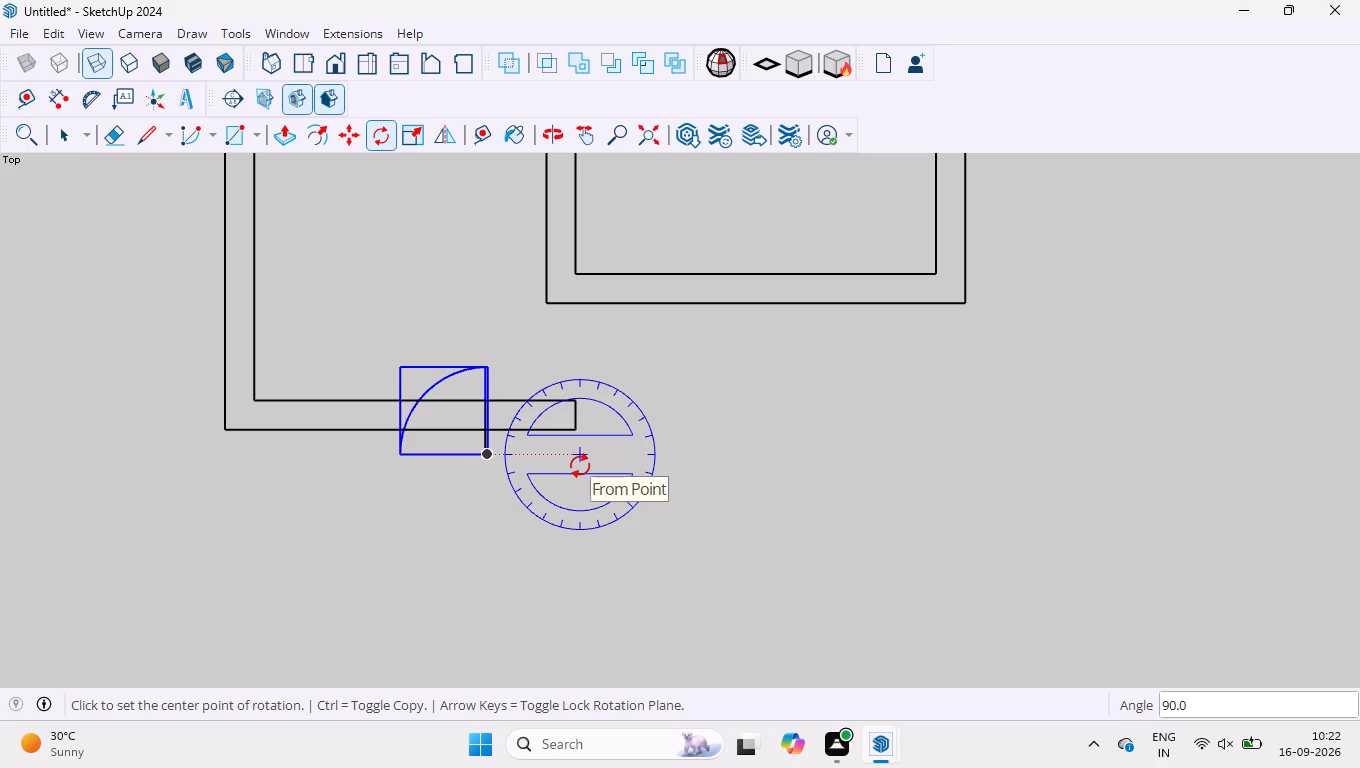
Delete the rotated door symbol copy lying over the bottom wall.
key("Delete")
key("space")
scroll(471, 405, "up", 1)
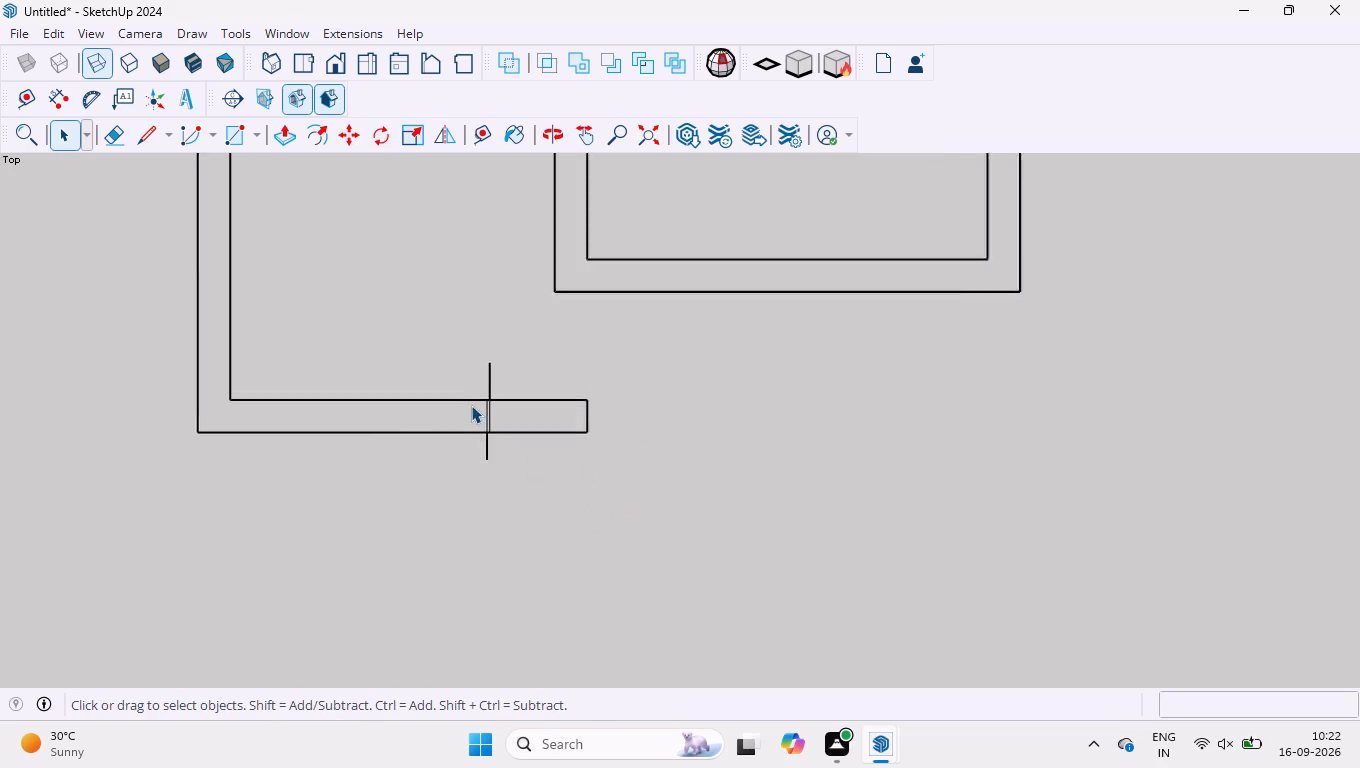
Delete the stray vertical line pieces crossing the bottom wall, including the stubs above and below it.
scroll(471, 405, "up", 9)
left_click_drag(501, 407, 439, 436)
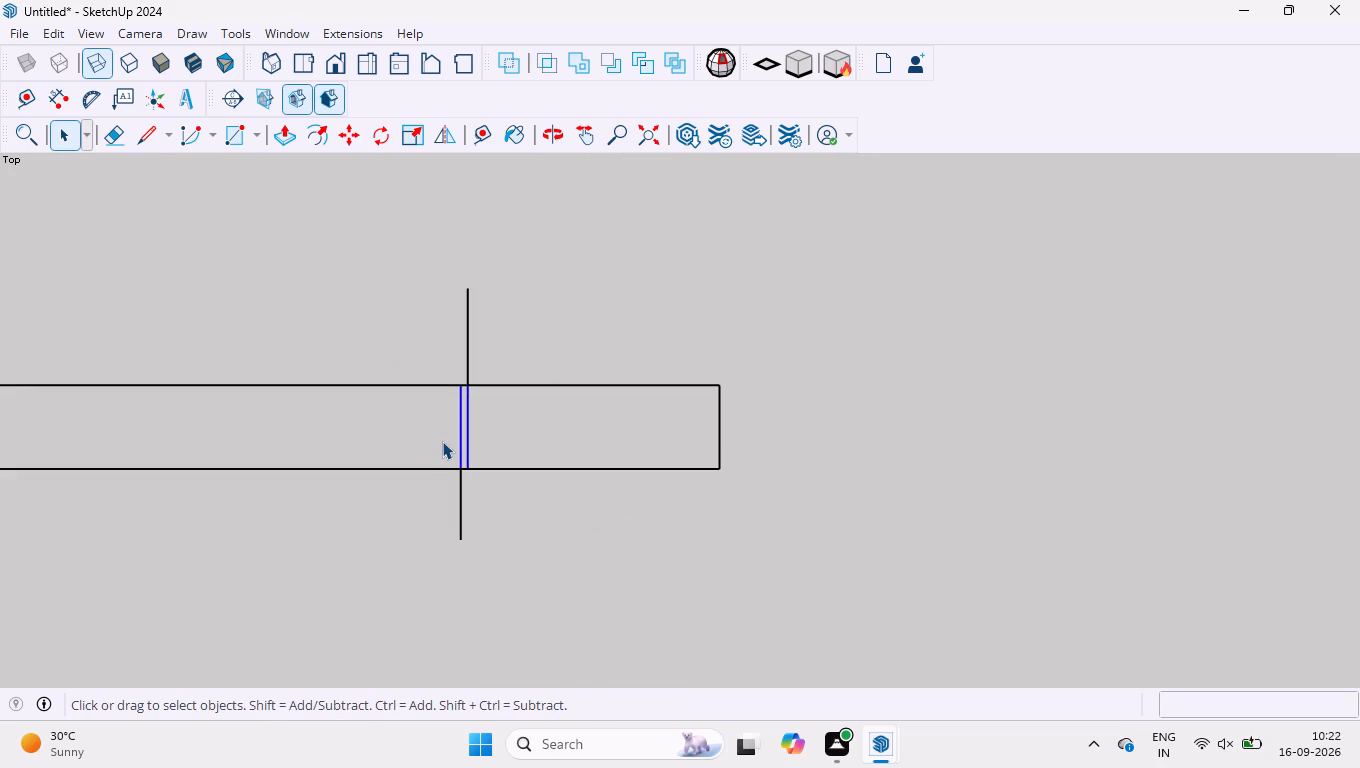
key("Delete")
left_click_drag(510, 336, 351, 328)
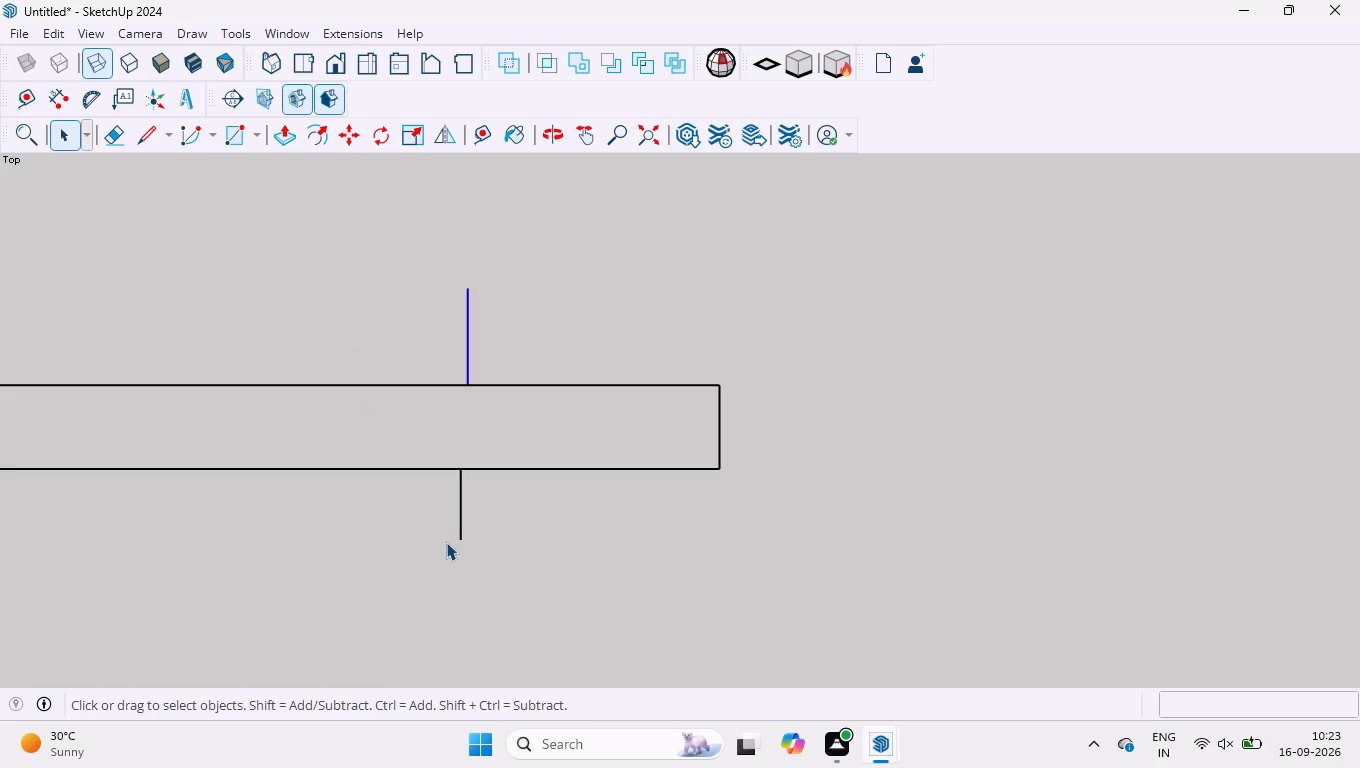
right_click(486, 515)
key("Delete")
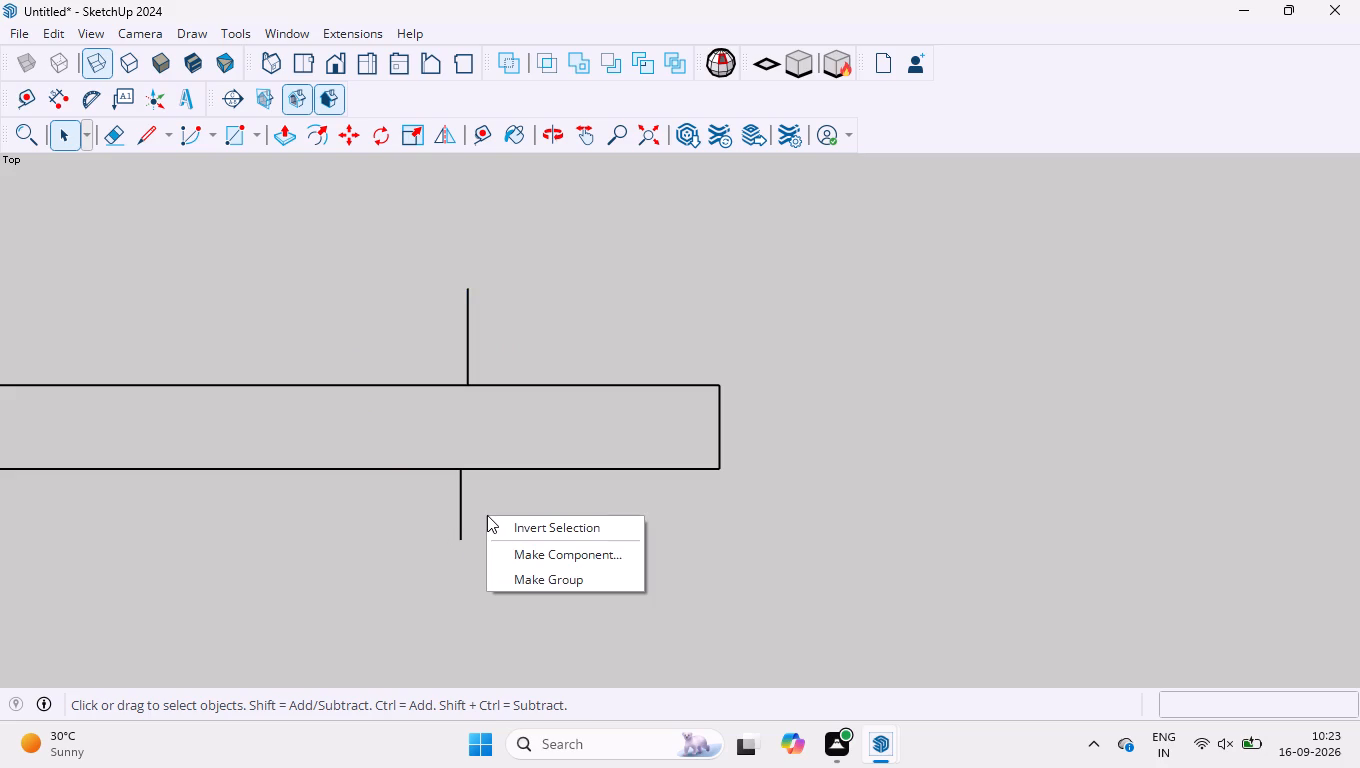
left_click(512, 287)
left_click_drag(485, 262, 454, 325)
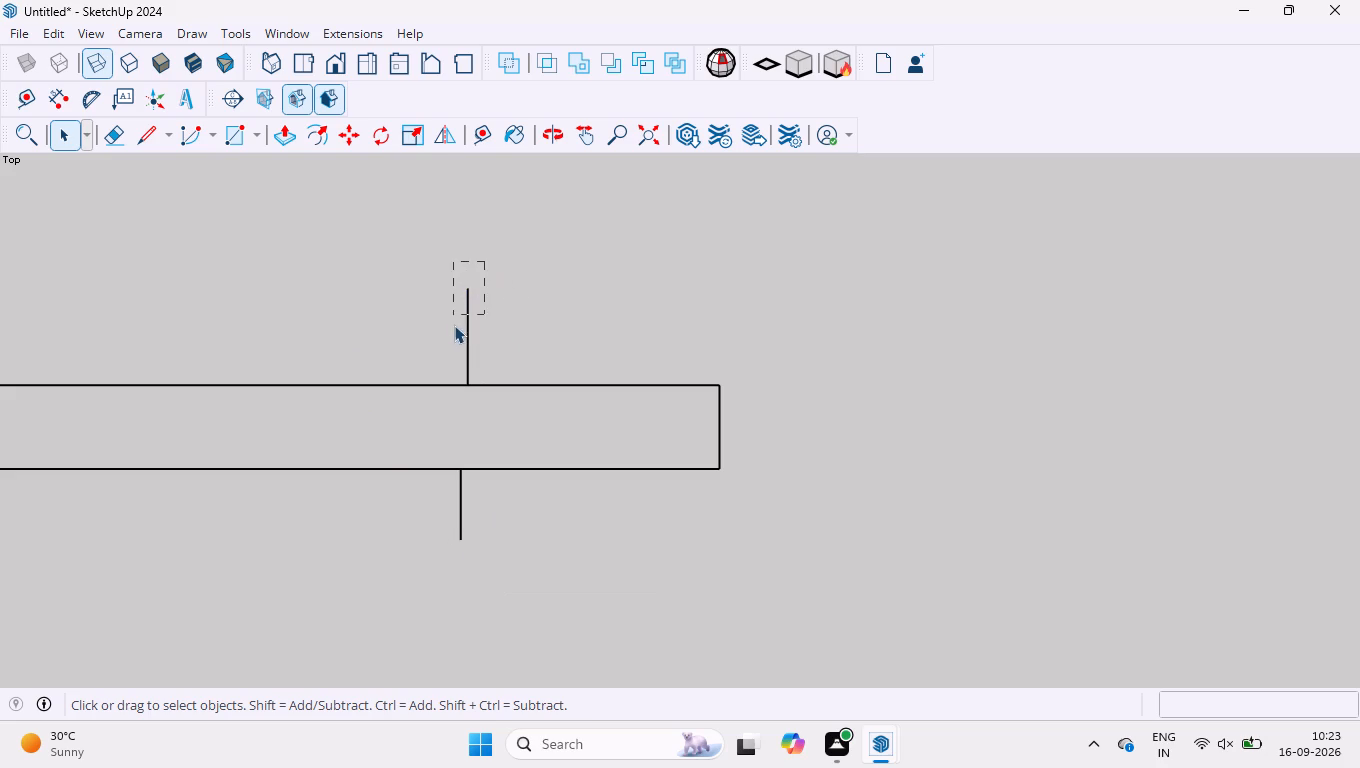
left_click_drag(454, 325, 460, 362)
key("Delete")
left_click_drag(355, 319, 524, 623)
key("Delete")
Copy the door symbol in the upper-left room's opening and paste the copy across the top wall near the small upper-right room.
scroll(538, 629, "down", 12)
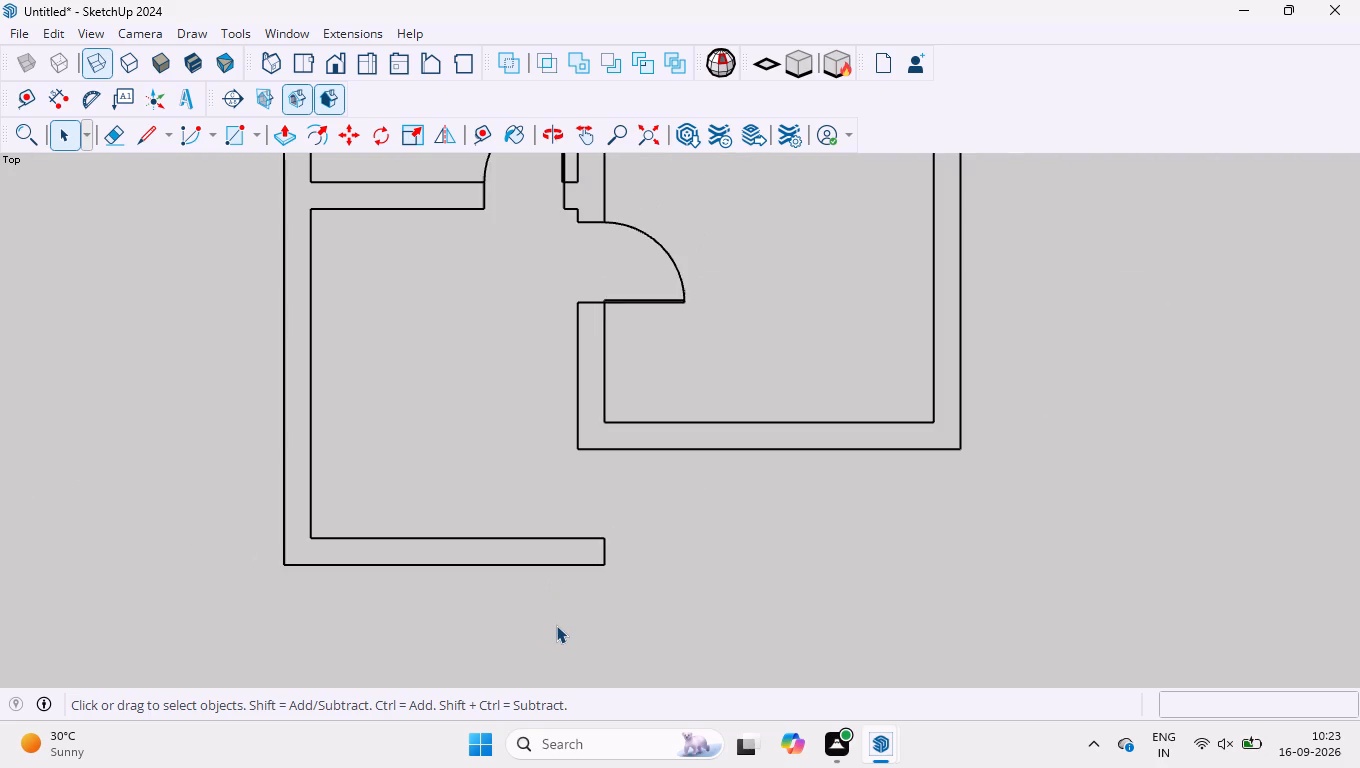
scroll(556, 625, "down", 10)
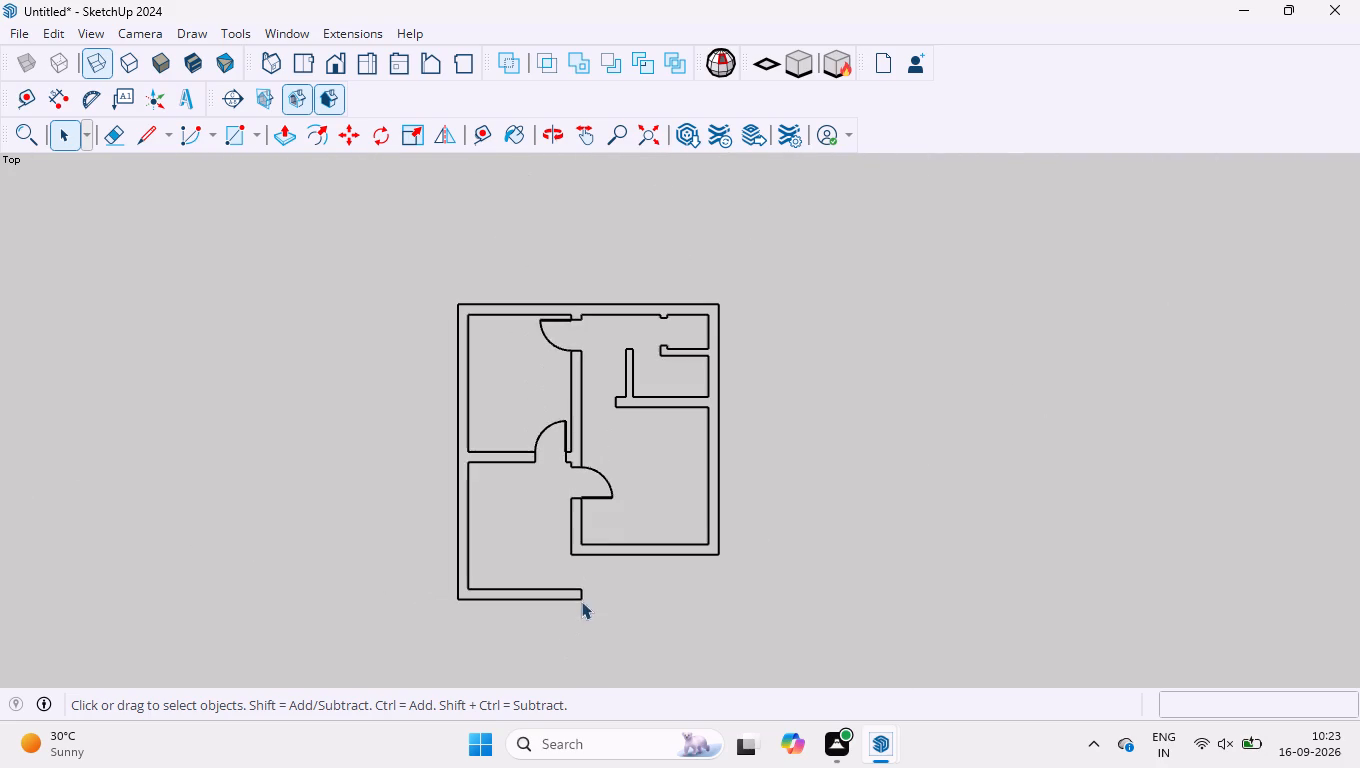
scroll(631, 419, "up", 2)
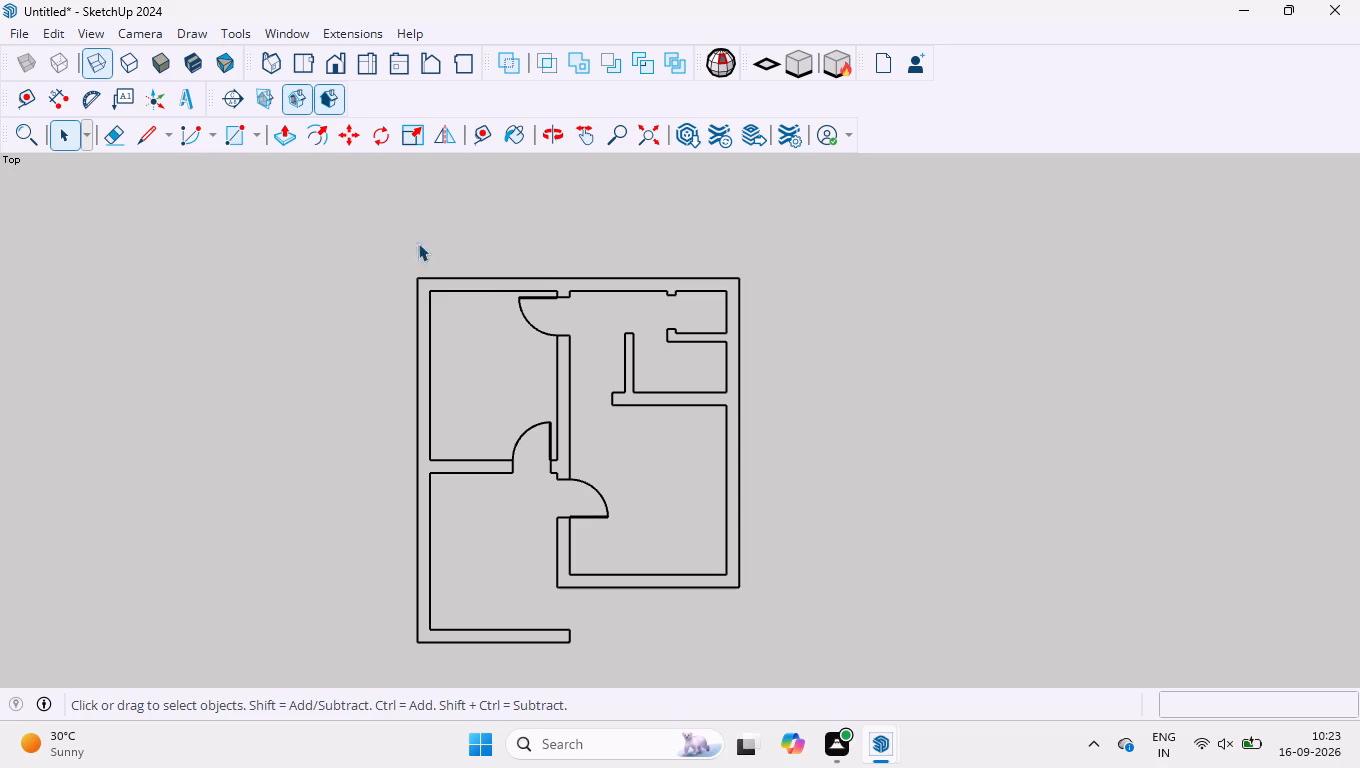
scroll(481, 285, "up", 9)
scroll(778, 444, "up", 3)
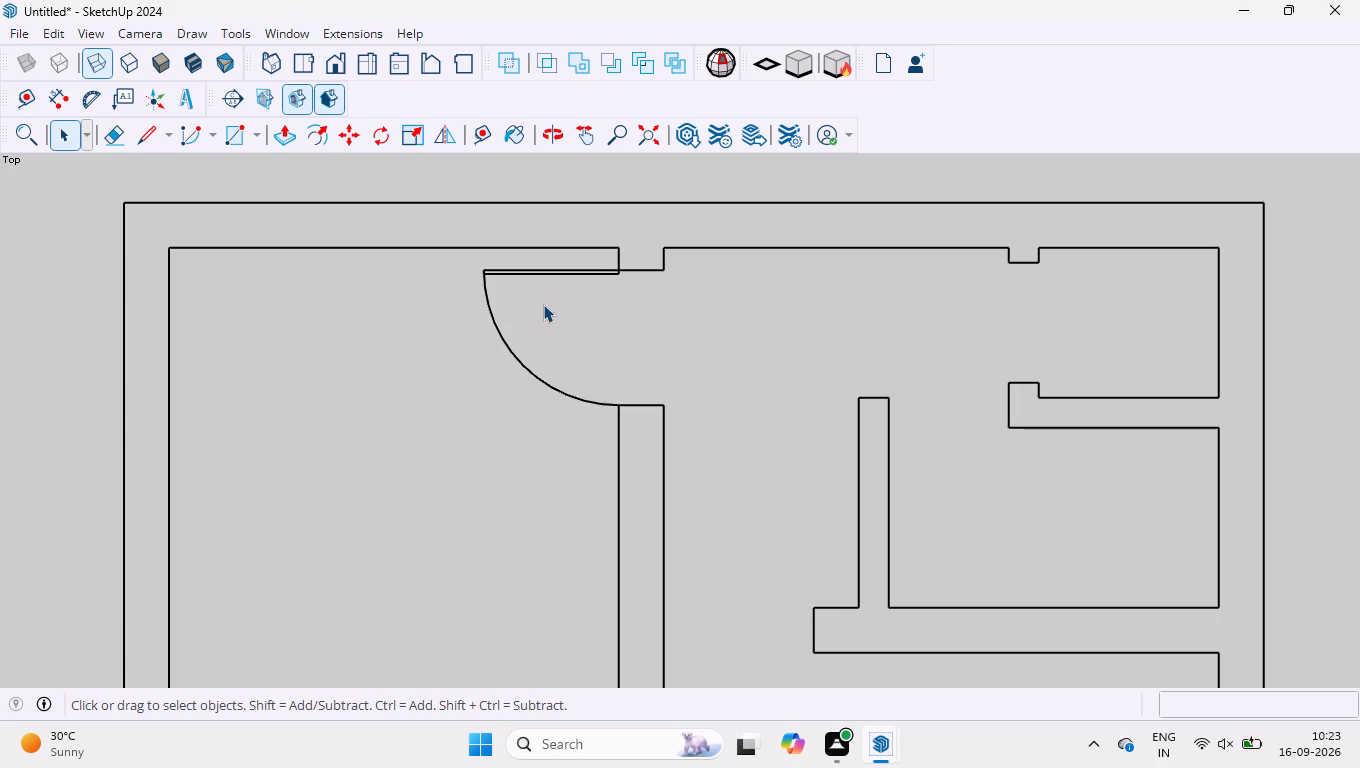
left_click_drag(541, 303, 481, 381)
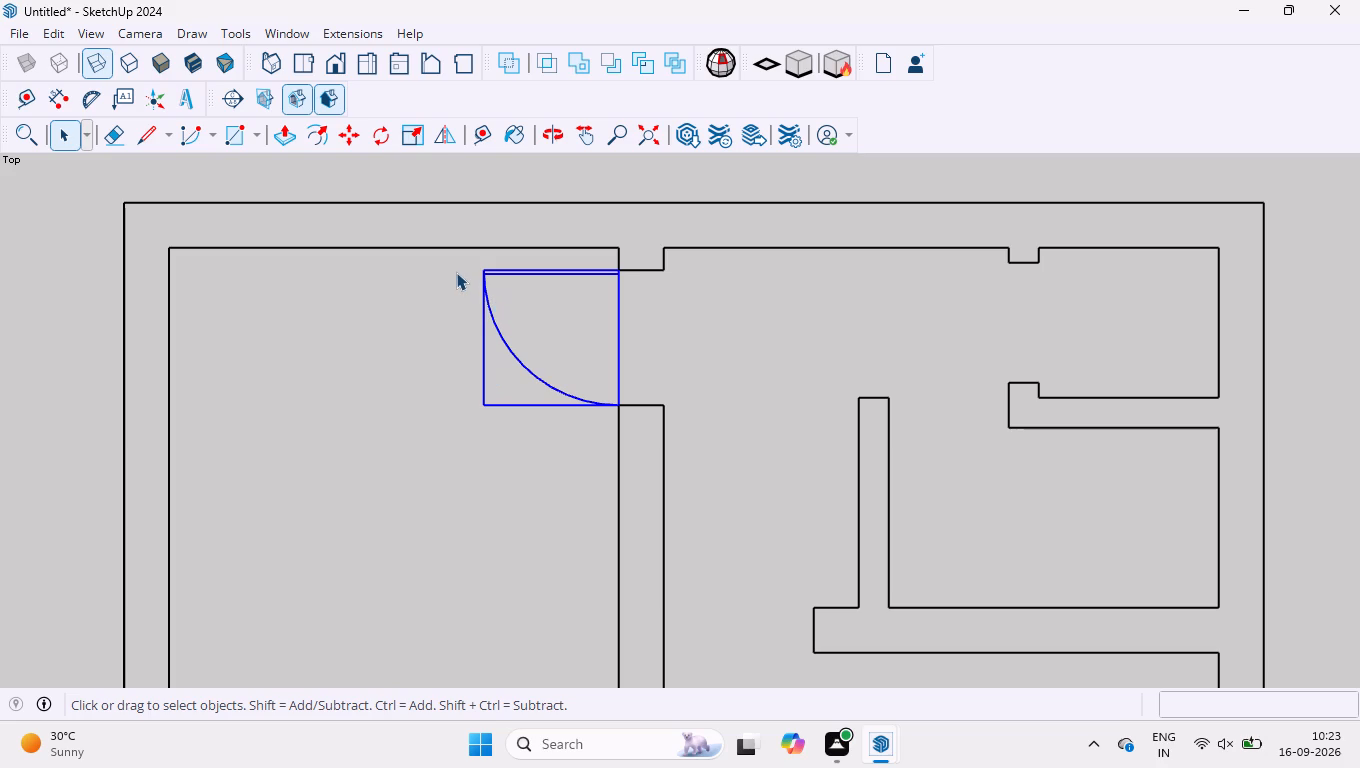
key("ctrl+c")
left_click(748, 329)
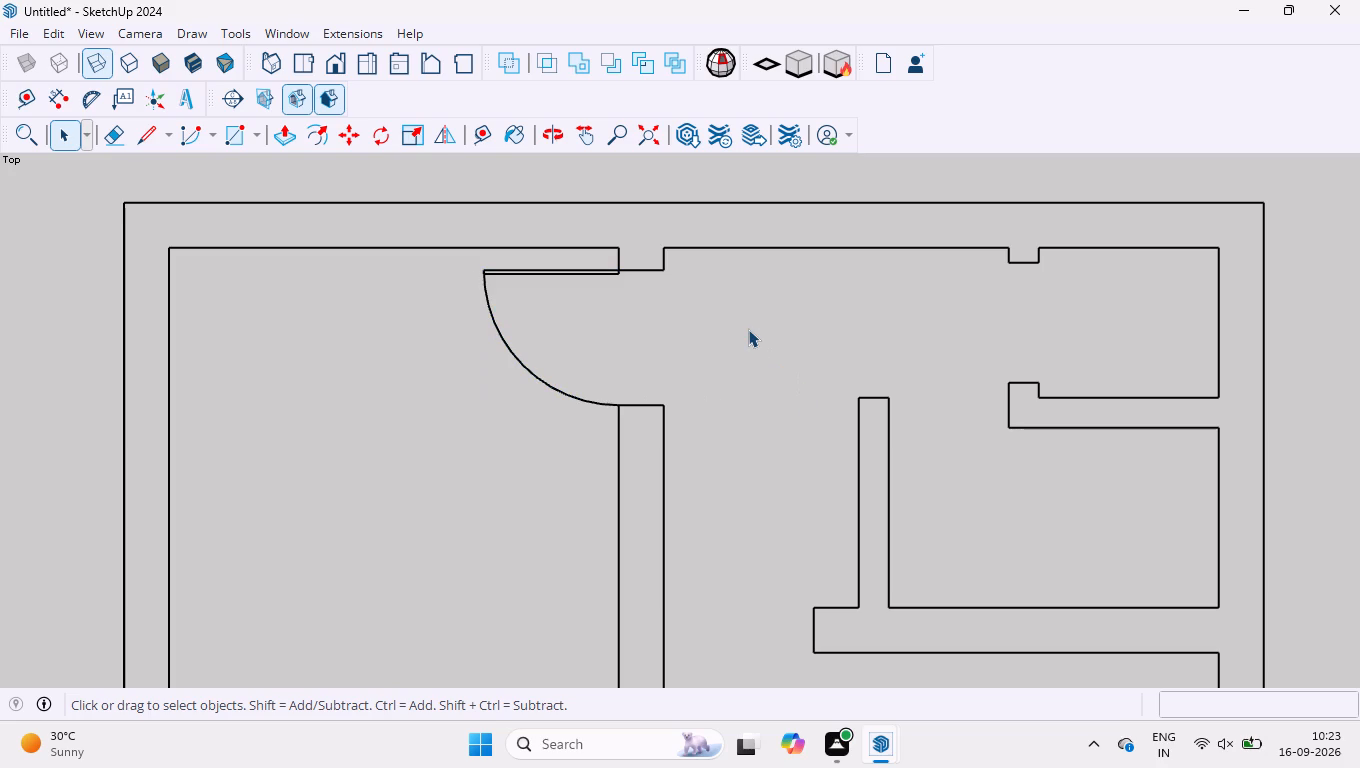
key("ctrl+v")
left_click(820, 315)
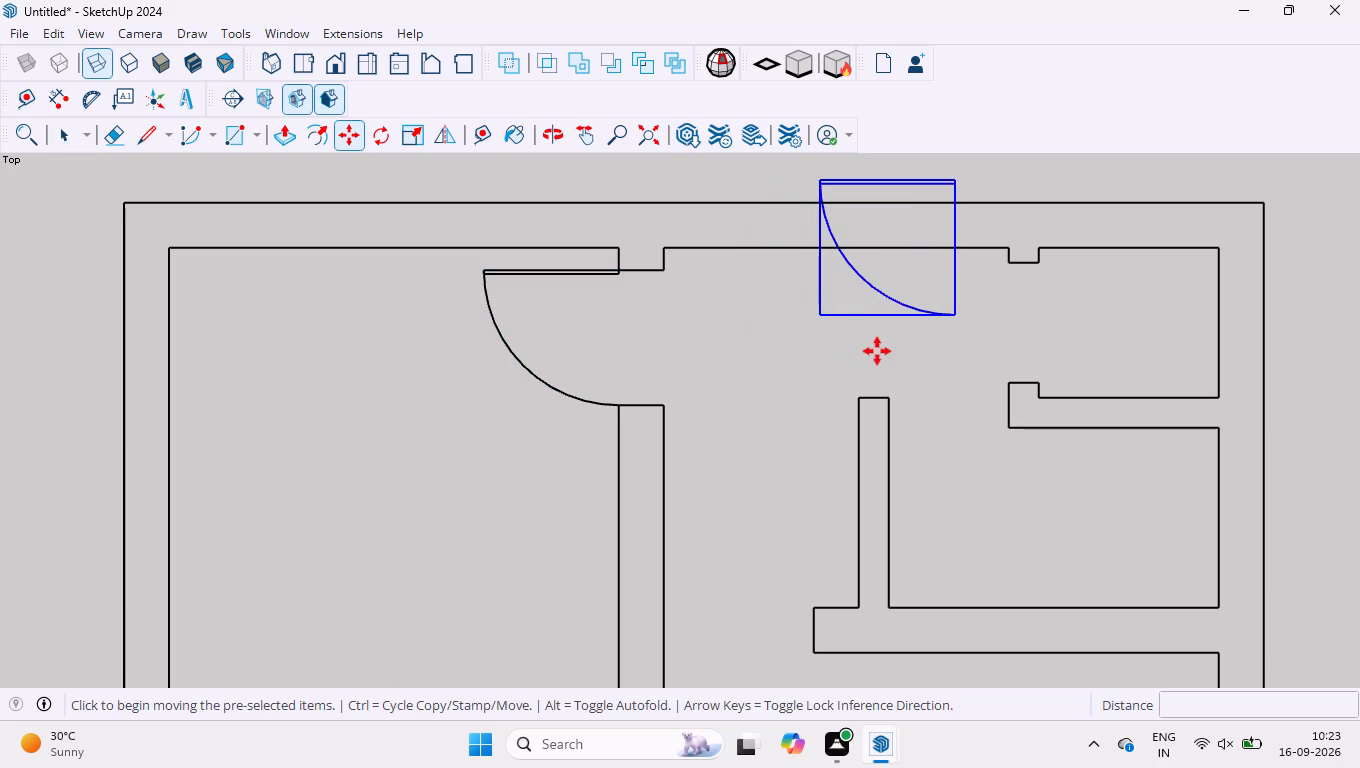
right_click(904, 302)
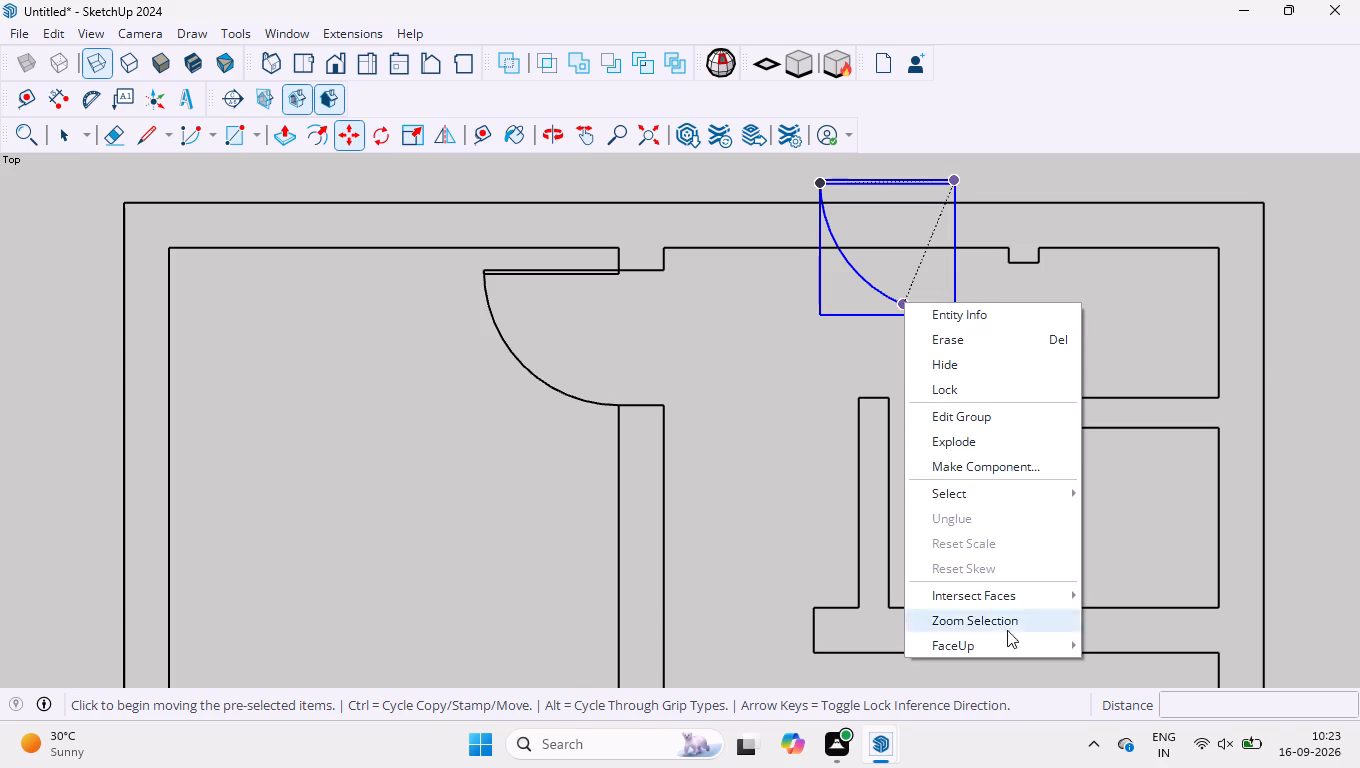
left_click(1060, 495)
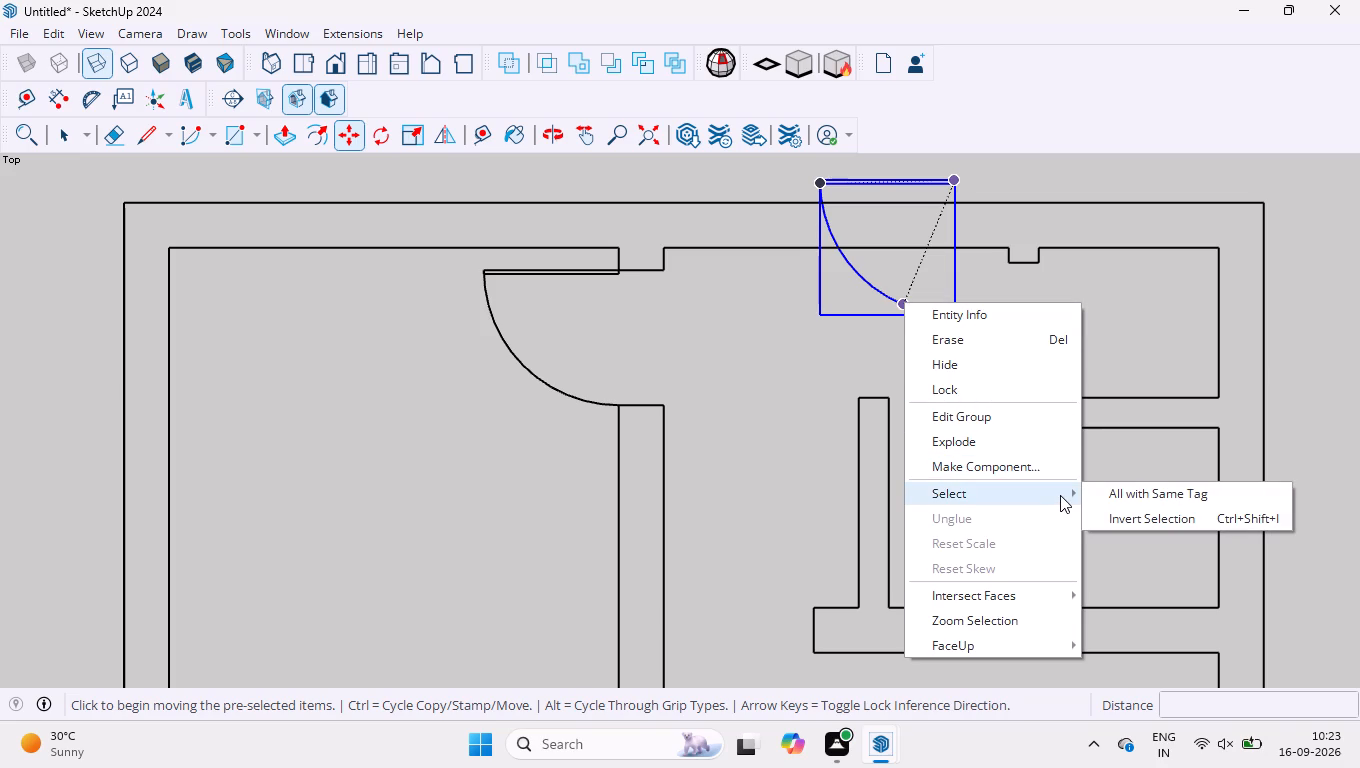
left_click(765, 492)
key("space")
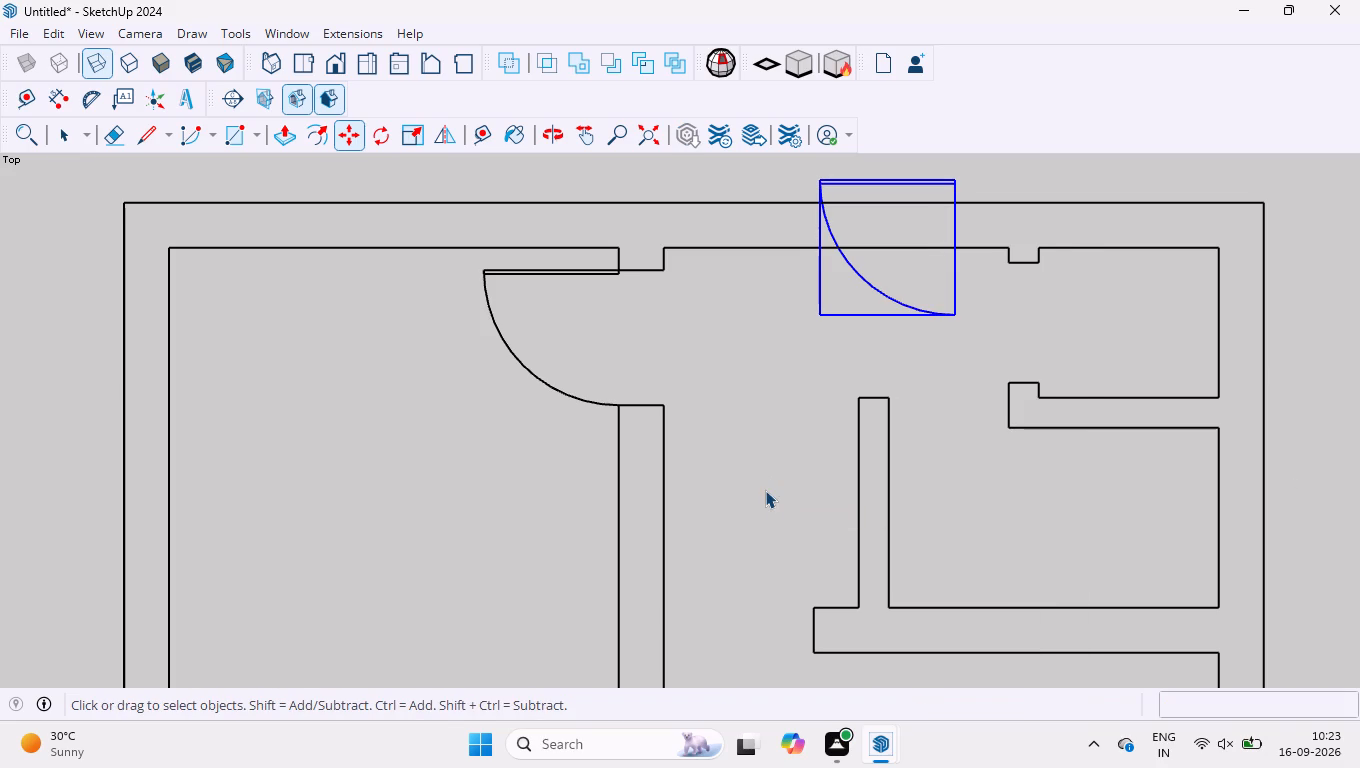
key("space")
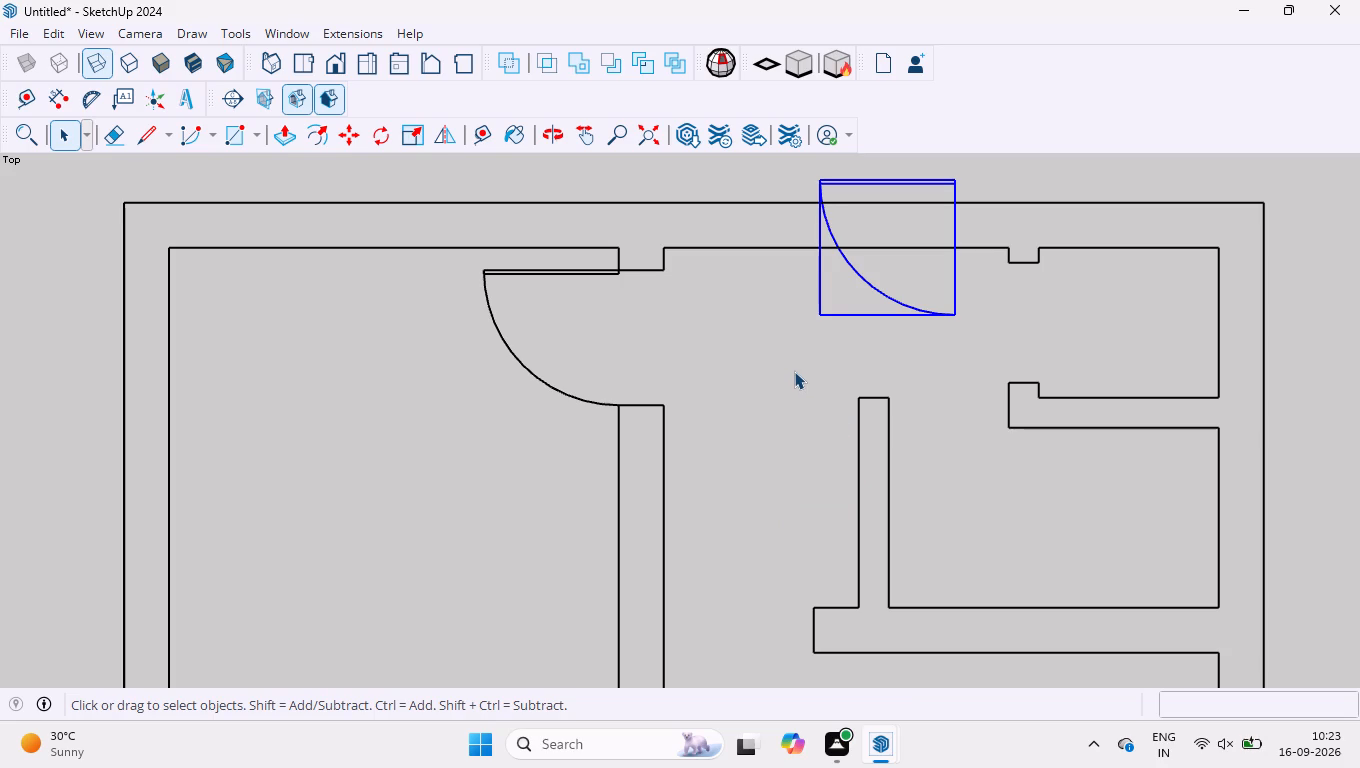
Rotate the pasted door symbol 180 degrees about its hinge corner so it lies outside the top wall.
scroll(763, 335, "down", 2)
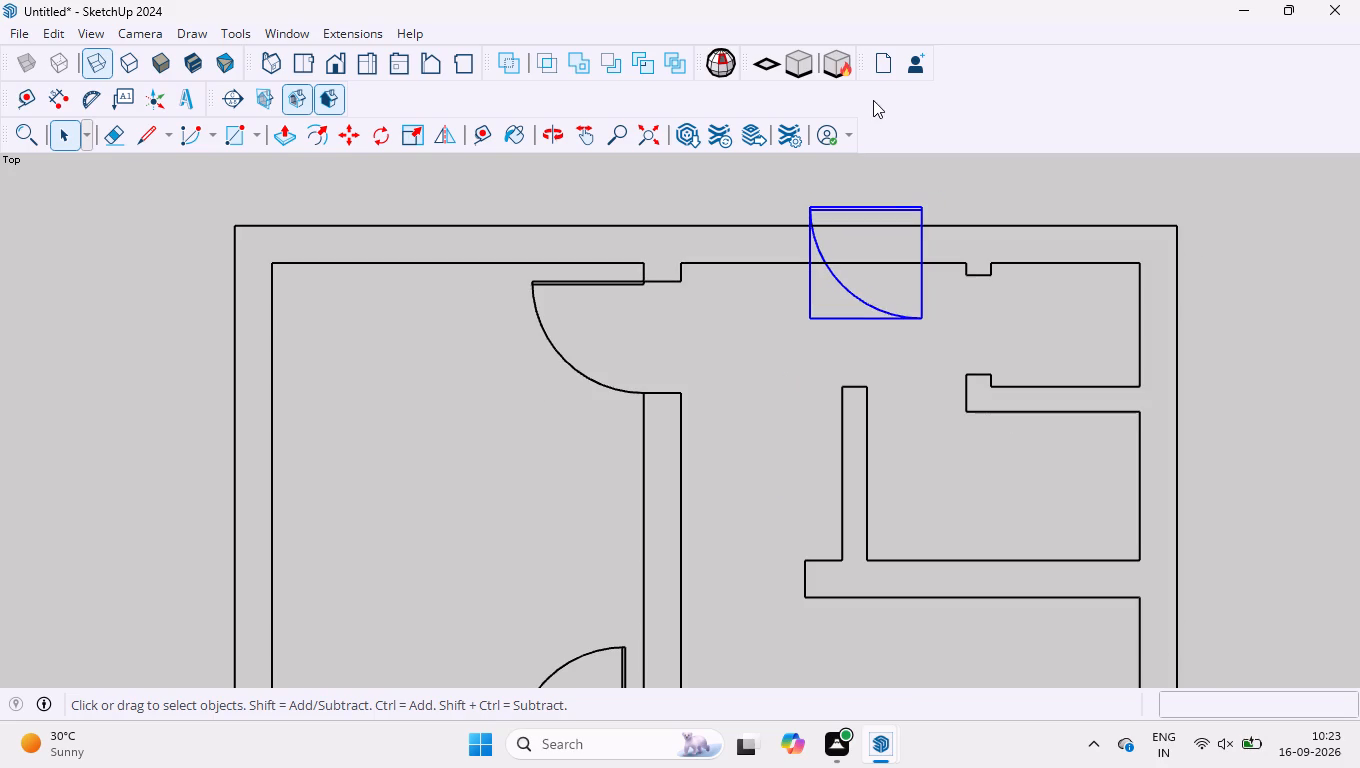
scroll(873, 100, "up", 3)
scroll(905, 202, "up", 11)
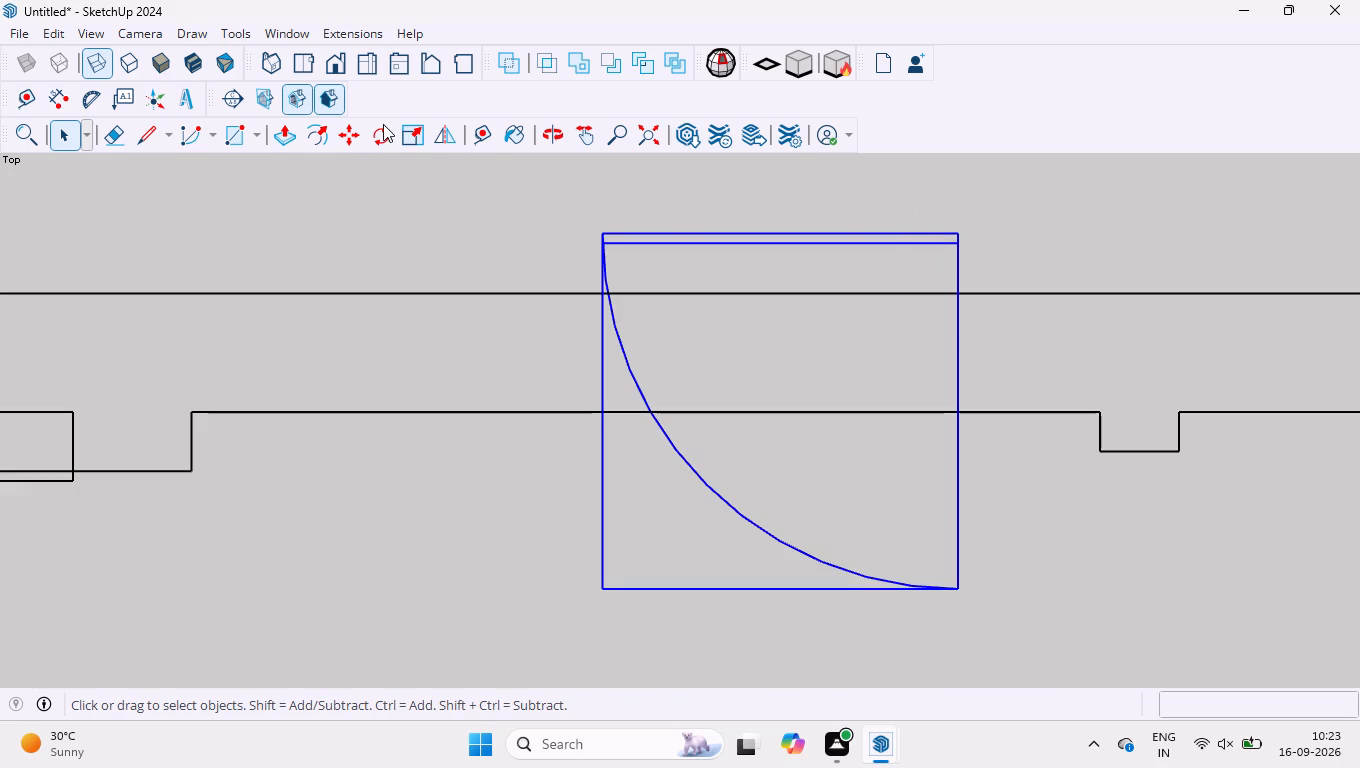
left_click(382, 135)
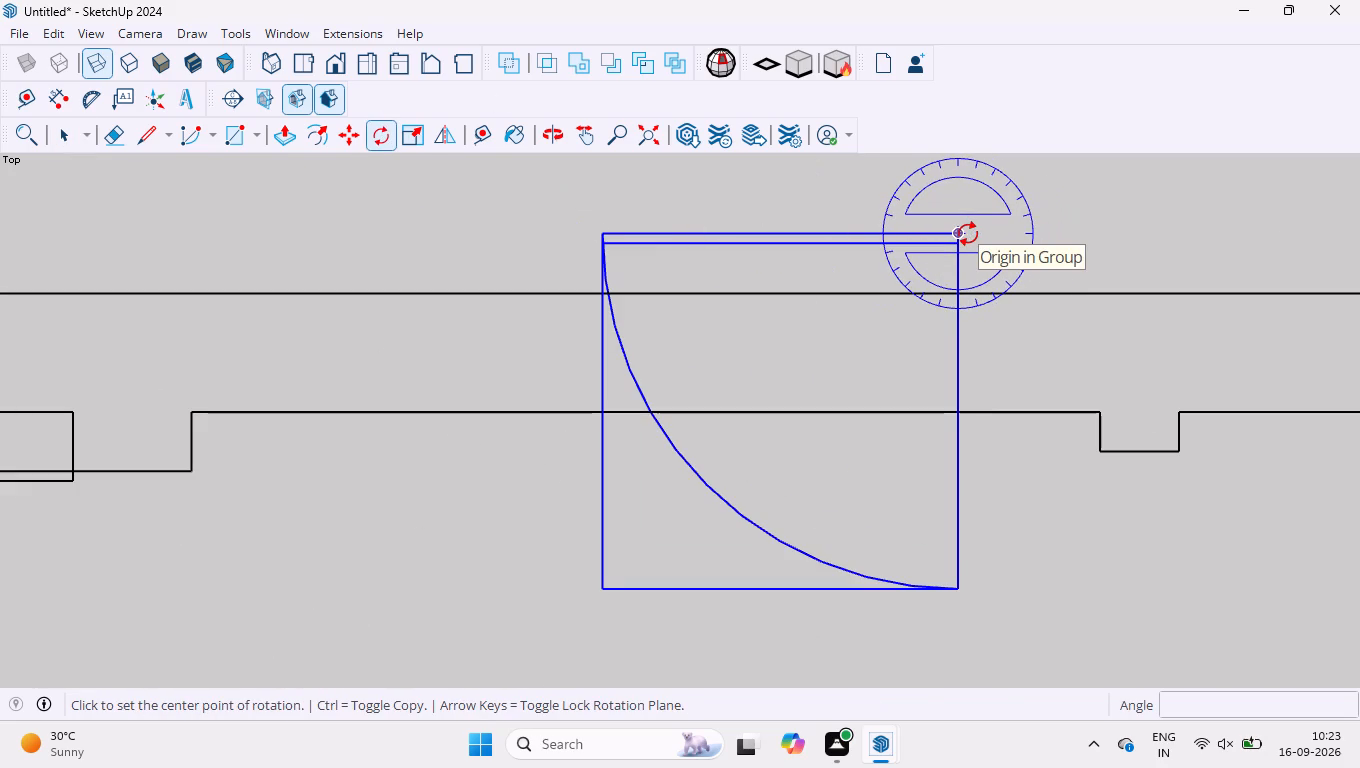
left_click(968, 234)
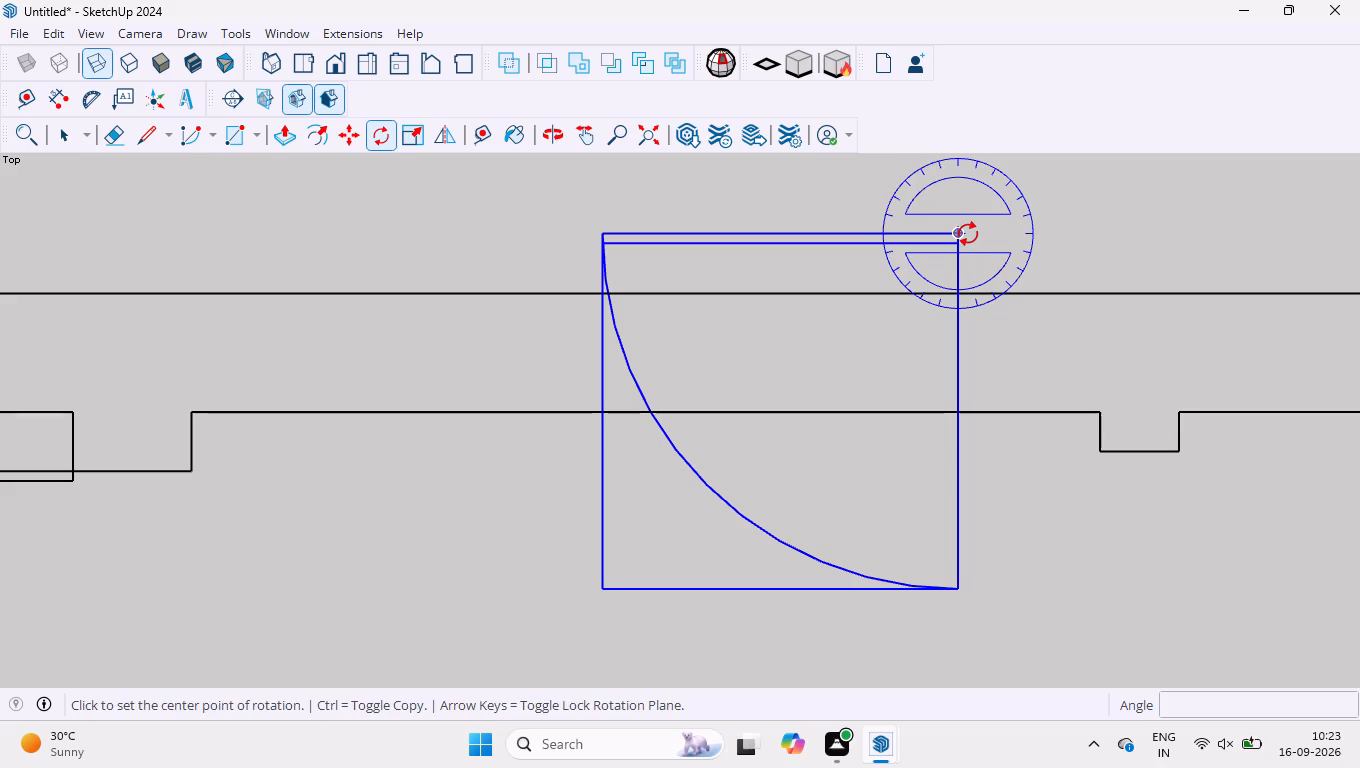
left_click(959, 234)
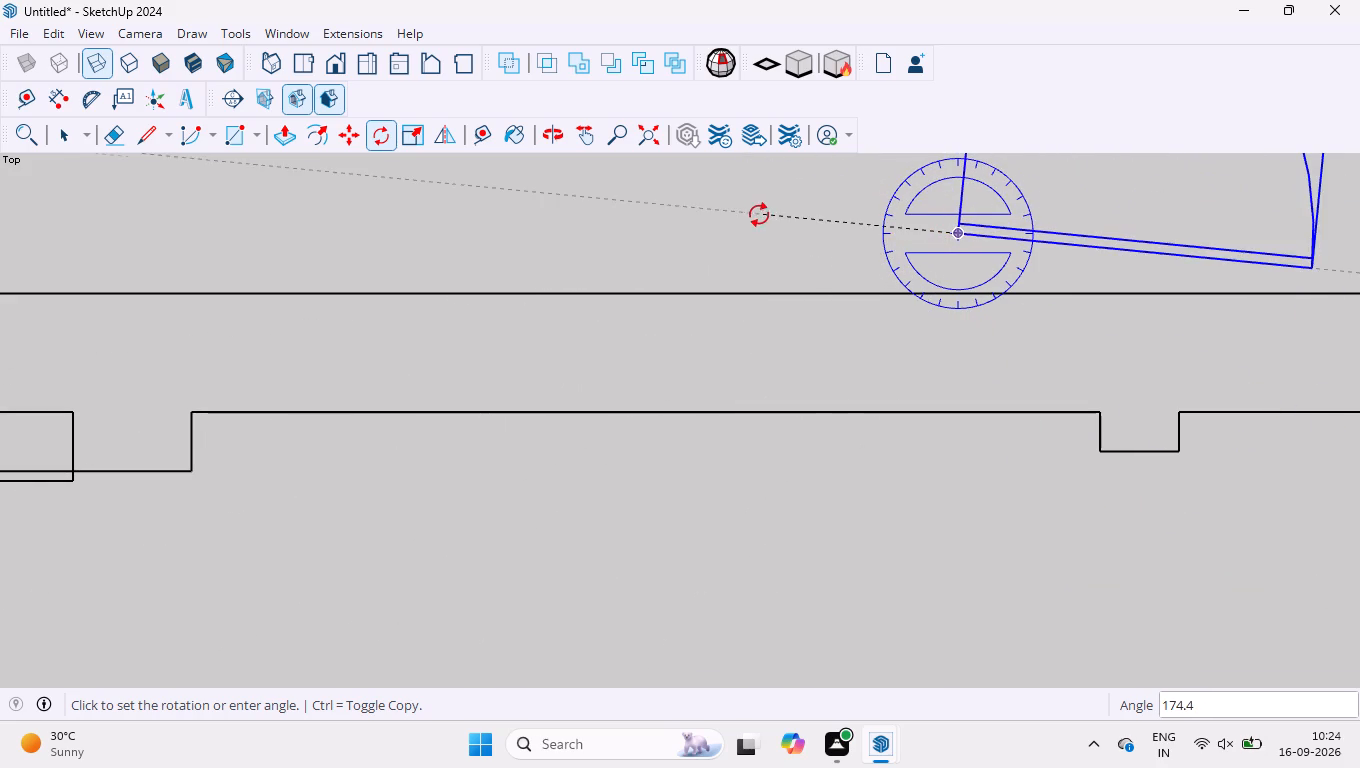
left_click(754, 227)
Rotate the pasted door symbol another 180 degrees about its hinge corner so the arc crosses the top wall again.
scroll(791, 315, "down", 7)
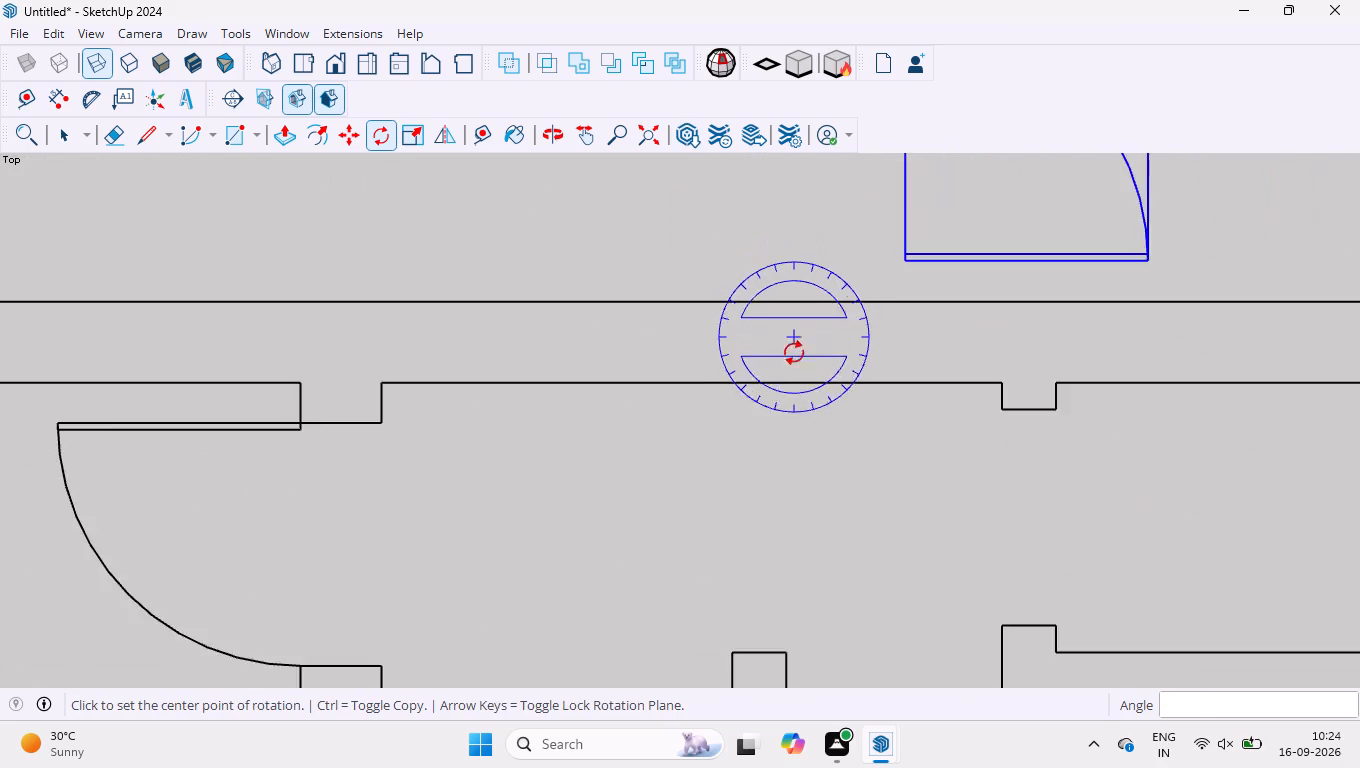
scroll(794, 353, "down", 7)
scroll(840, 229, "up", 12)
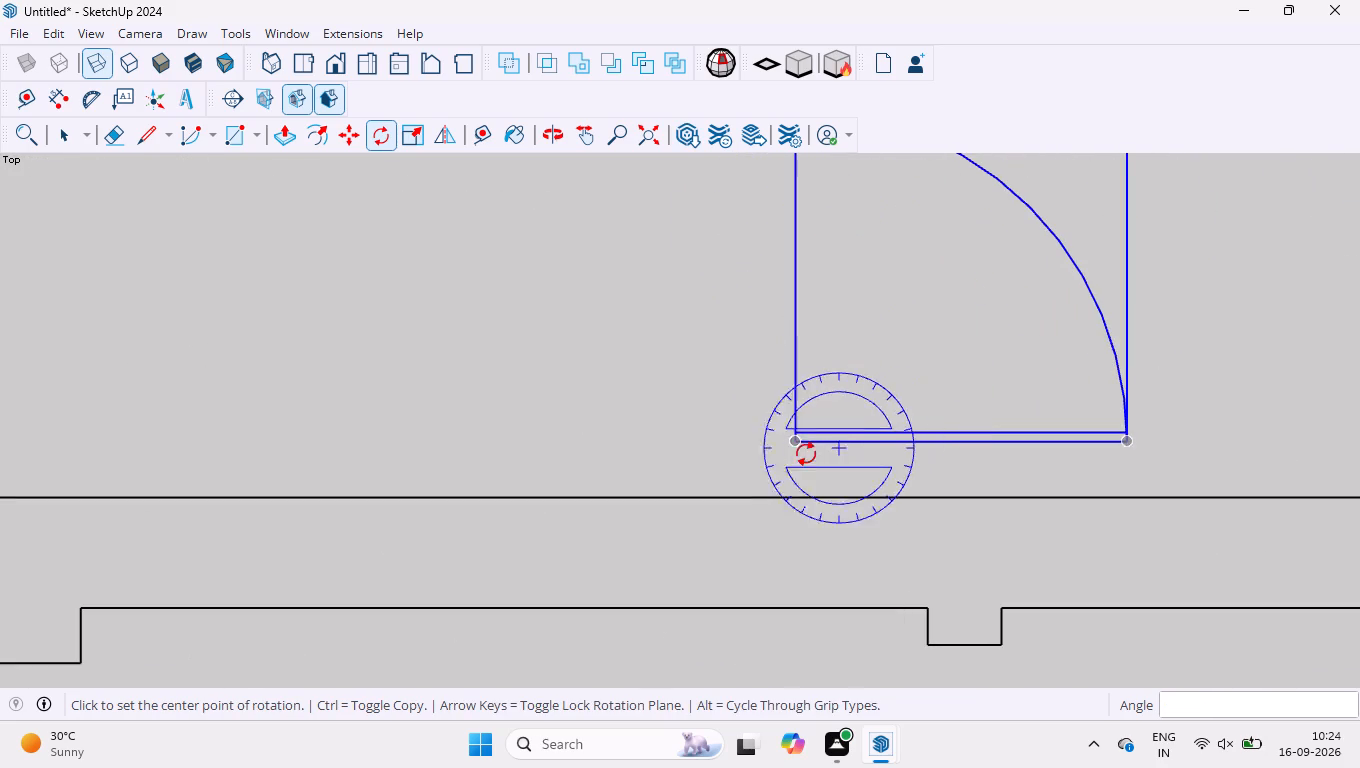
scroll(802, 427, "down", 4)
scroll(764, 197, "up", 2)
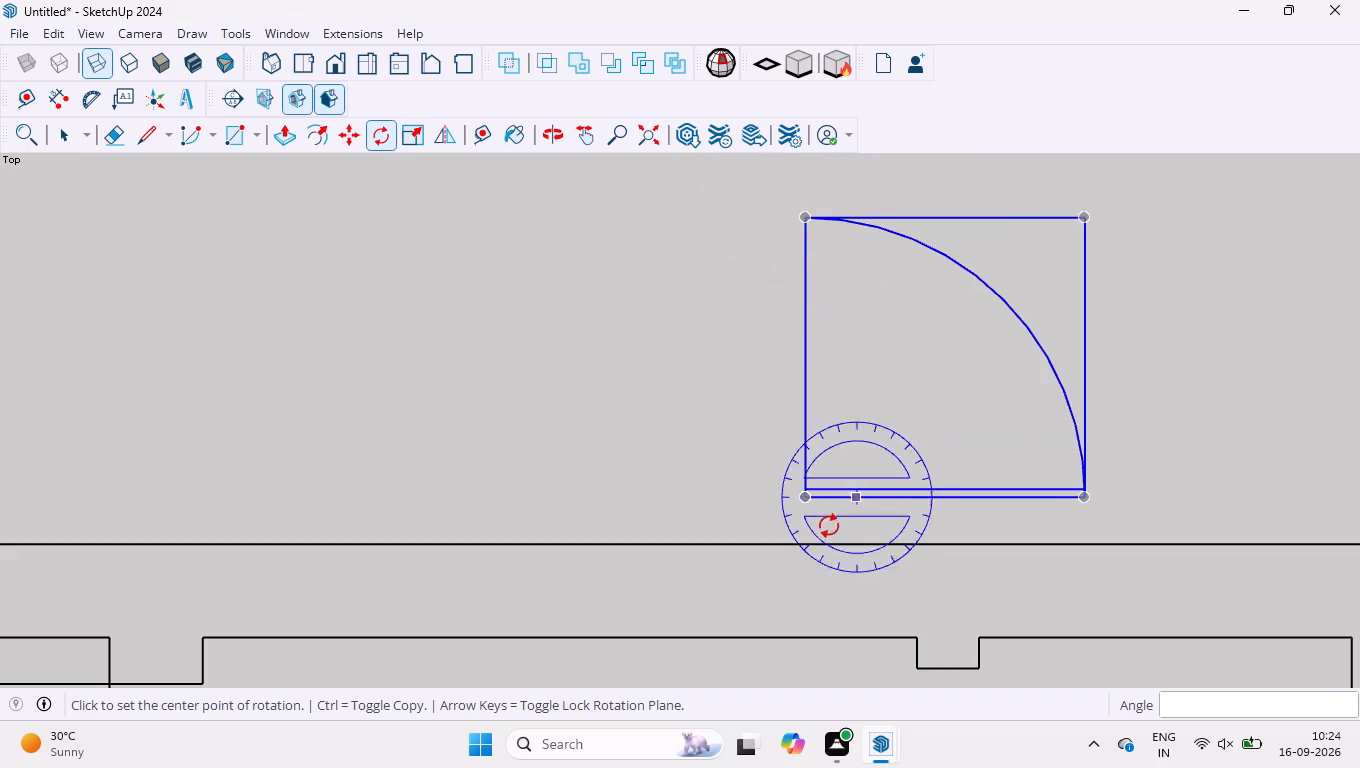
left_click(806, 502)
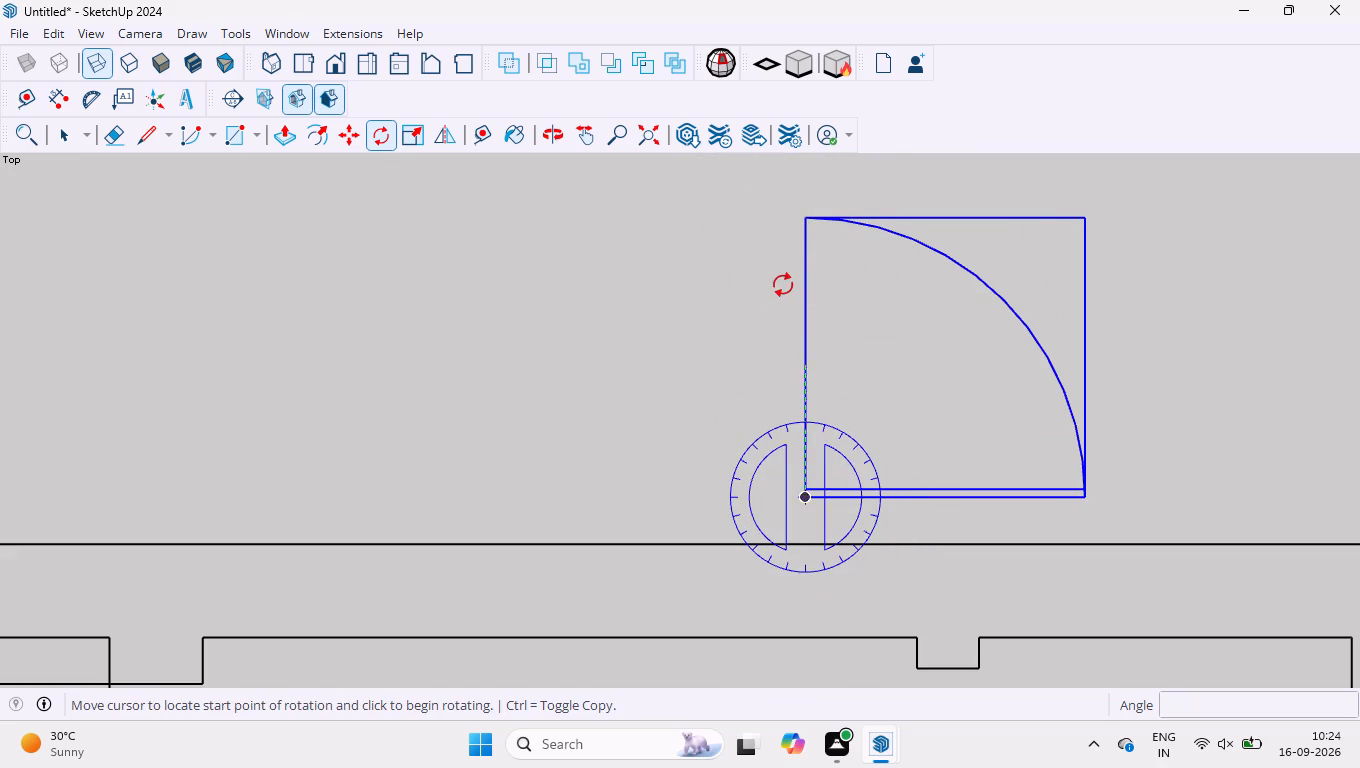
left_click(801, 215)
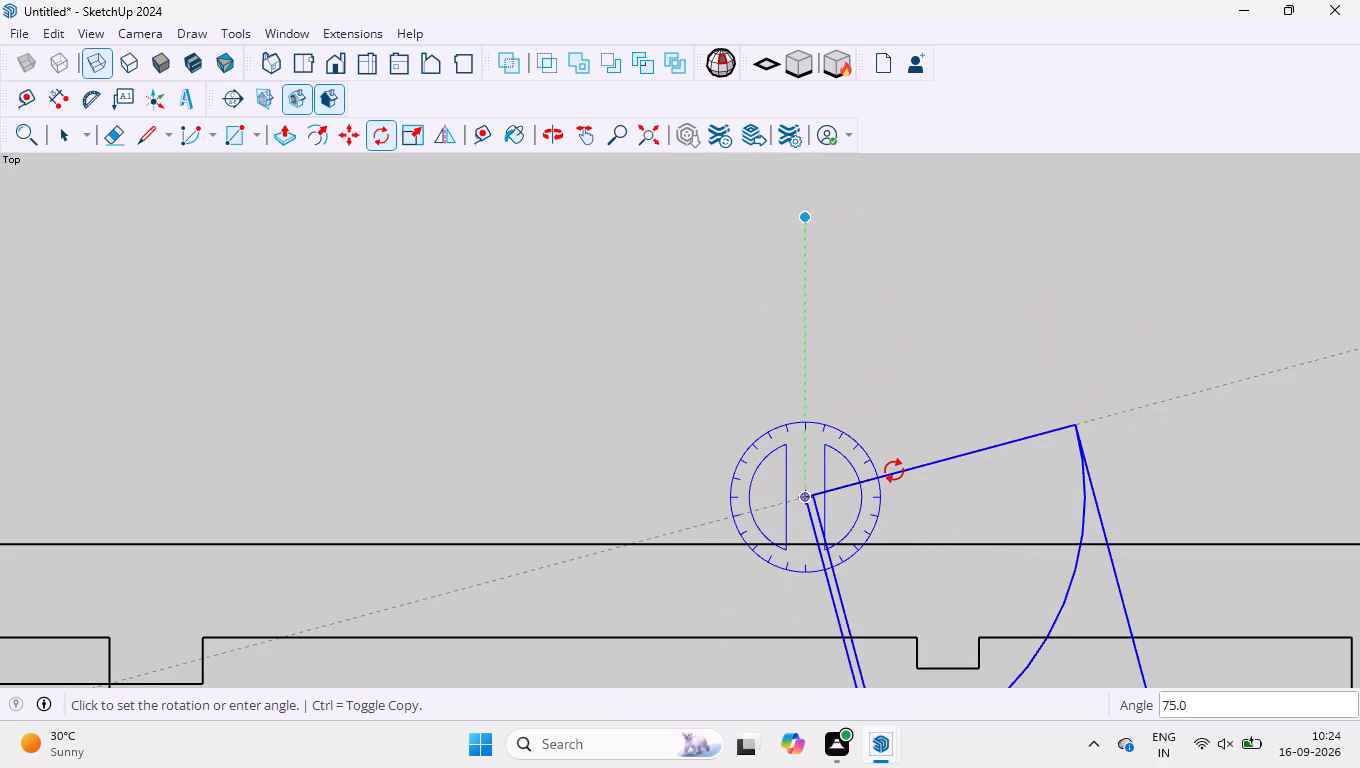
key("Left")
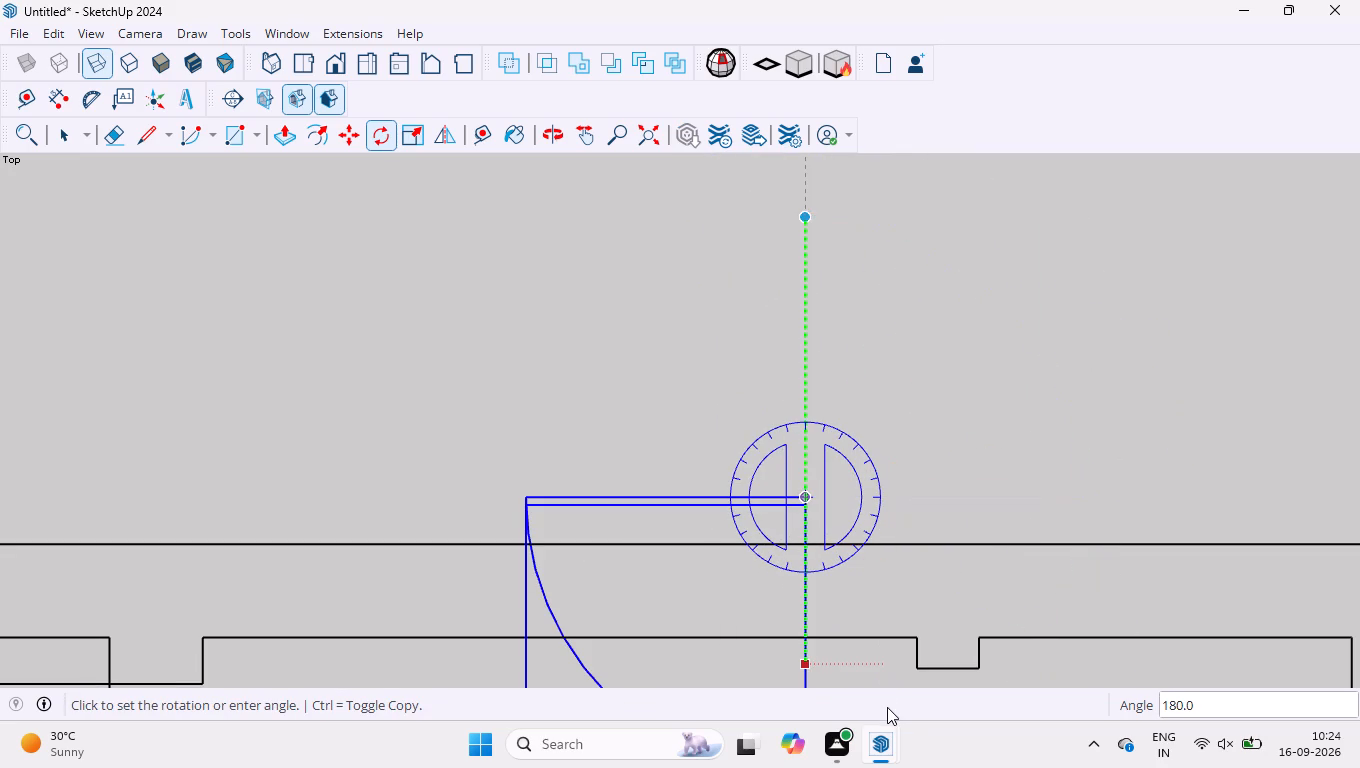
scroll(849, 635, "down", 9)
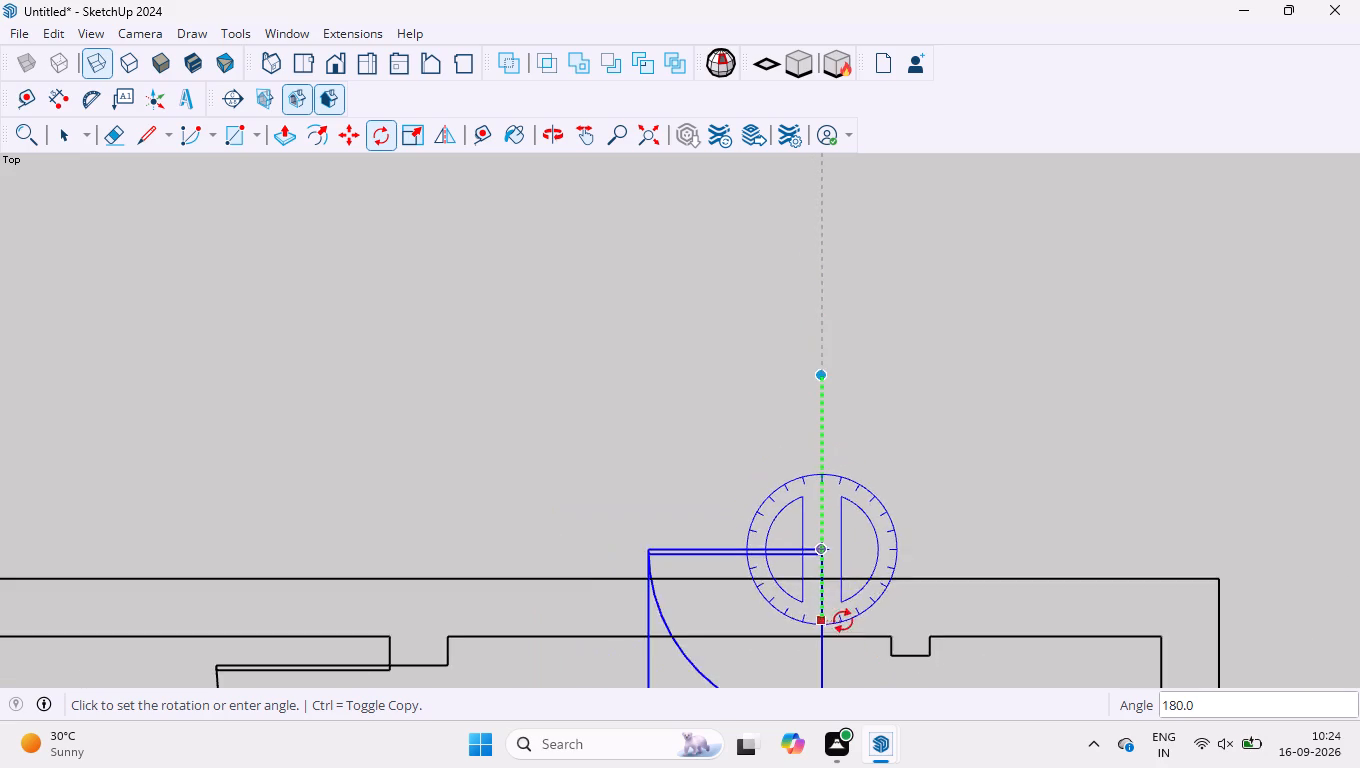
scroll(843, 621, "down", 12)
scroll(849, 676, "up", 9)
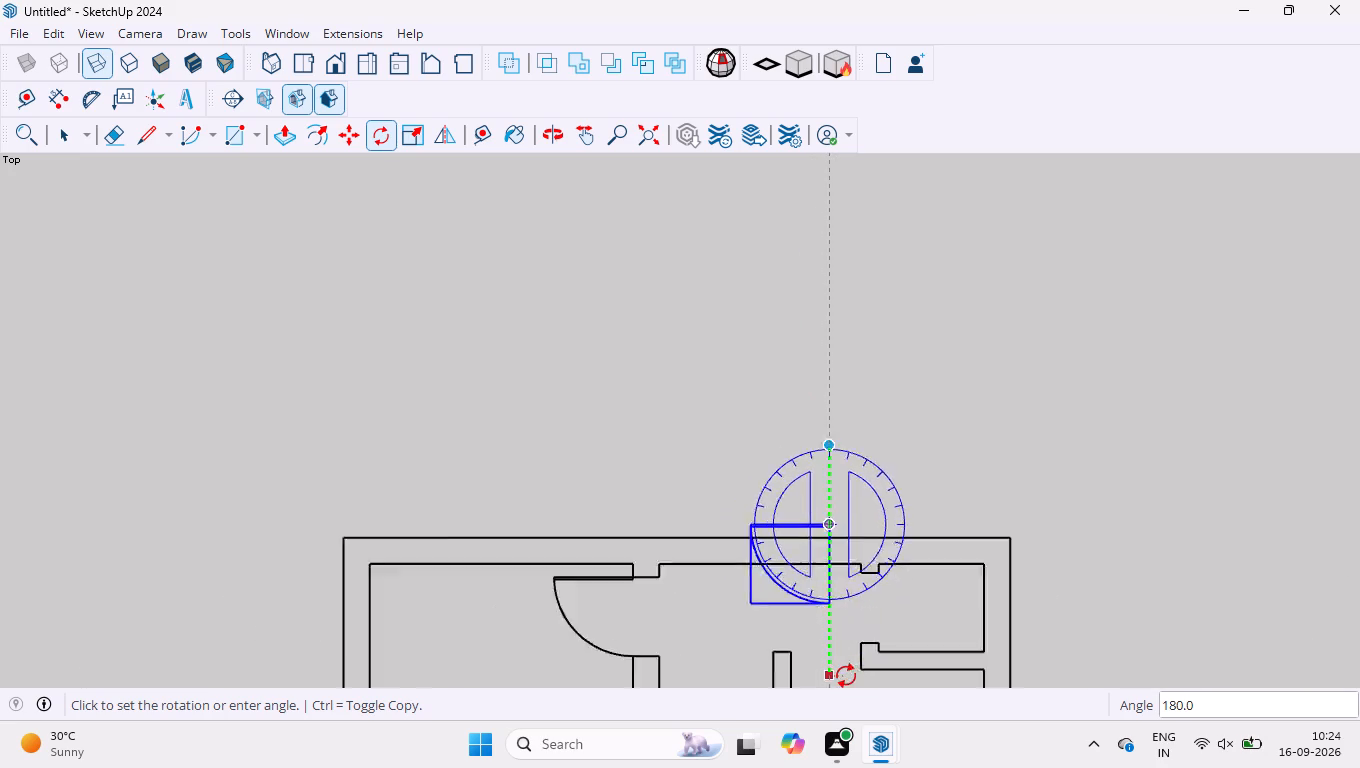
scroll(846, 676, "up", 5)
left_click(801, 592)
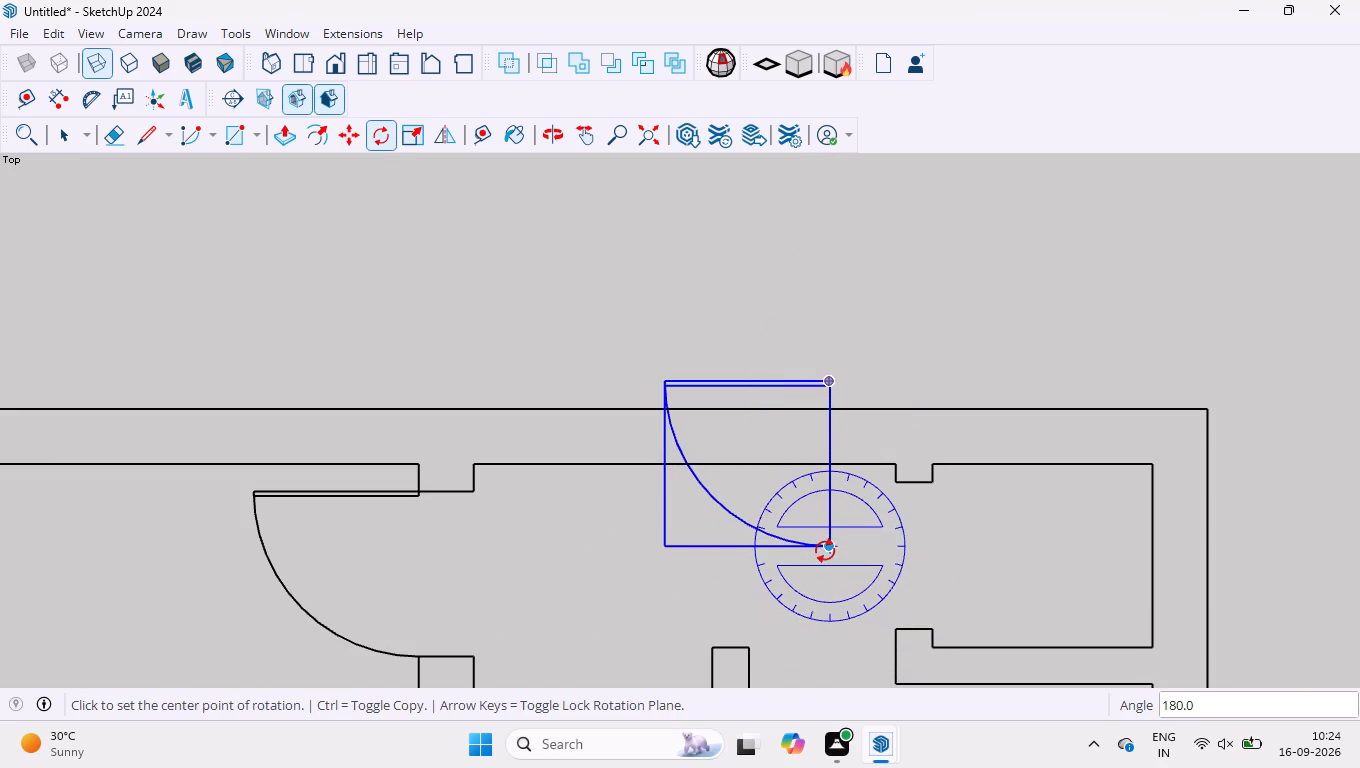
Rotate the door symbol on the top wall 90 degrees clockwise about its lower-right corner, where the arc ends.
left_click(832, 546)
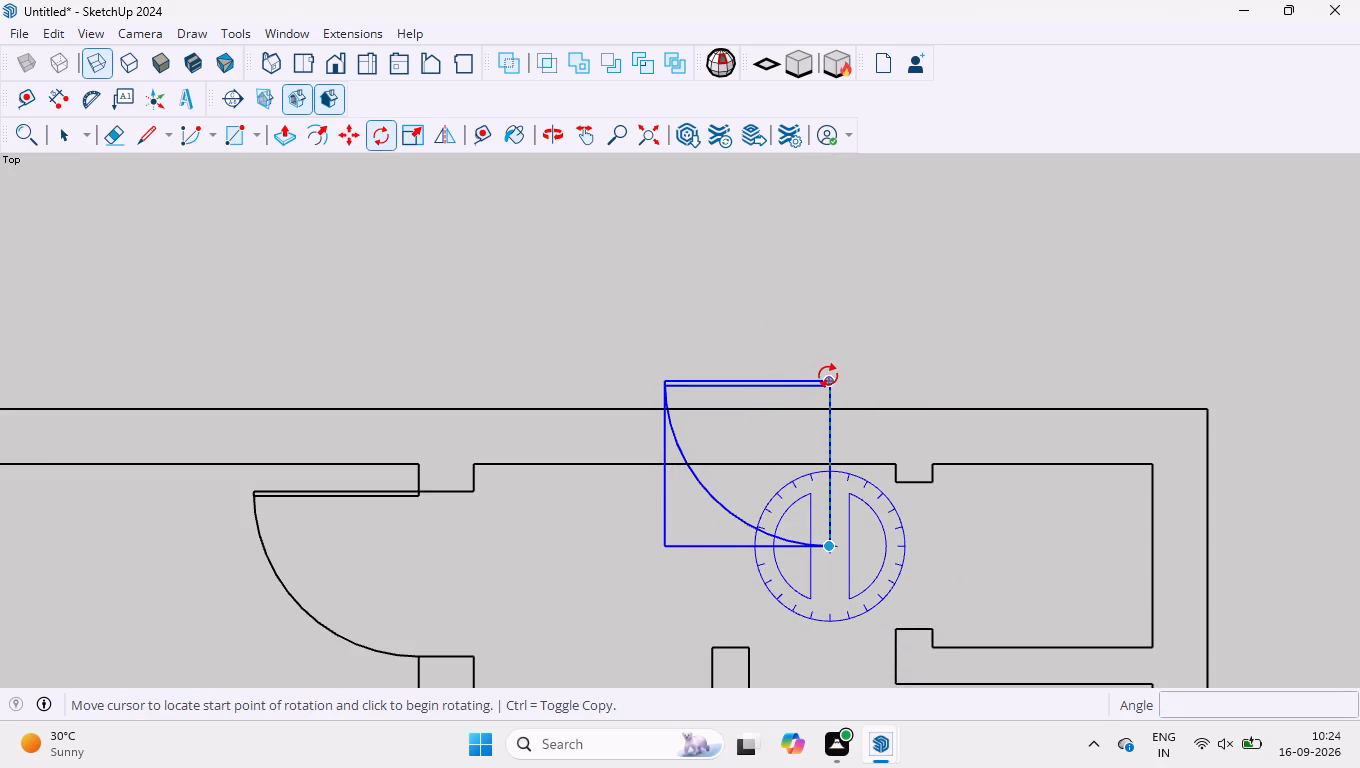
left_click(828, 376)
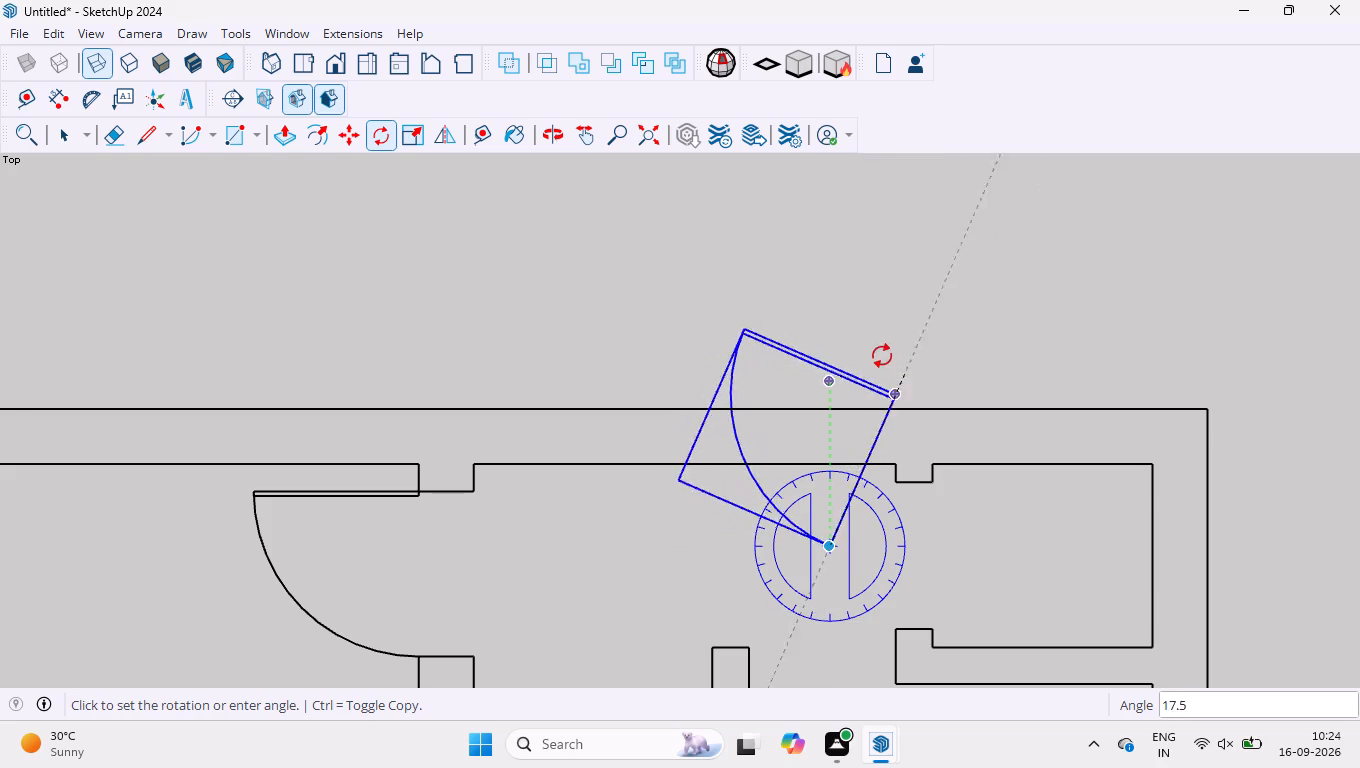
key("Left")
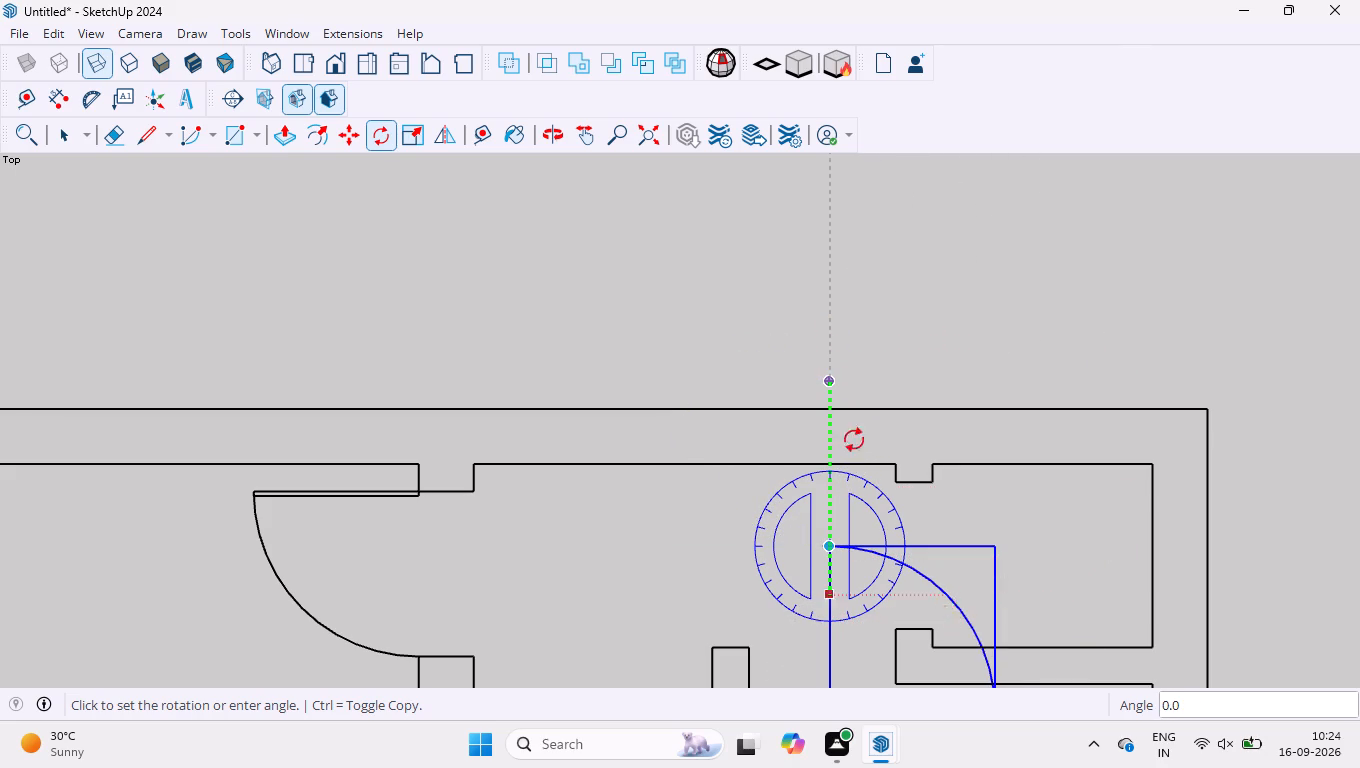
key("Right")
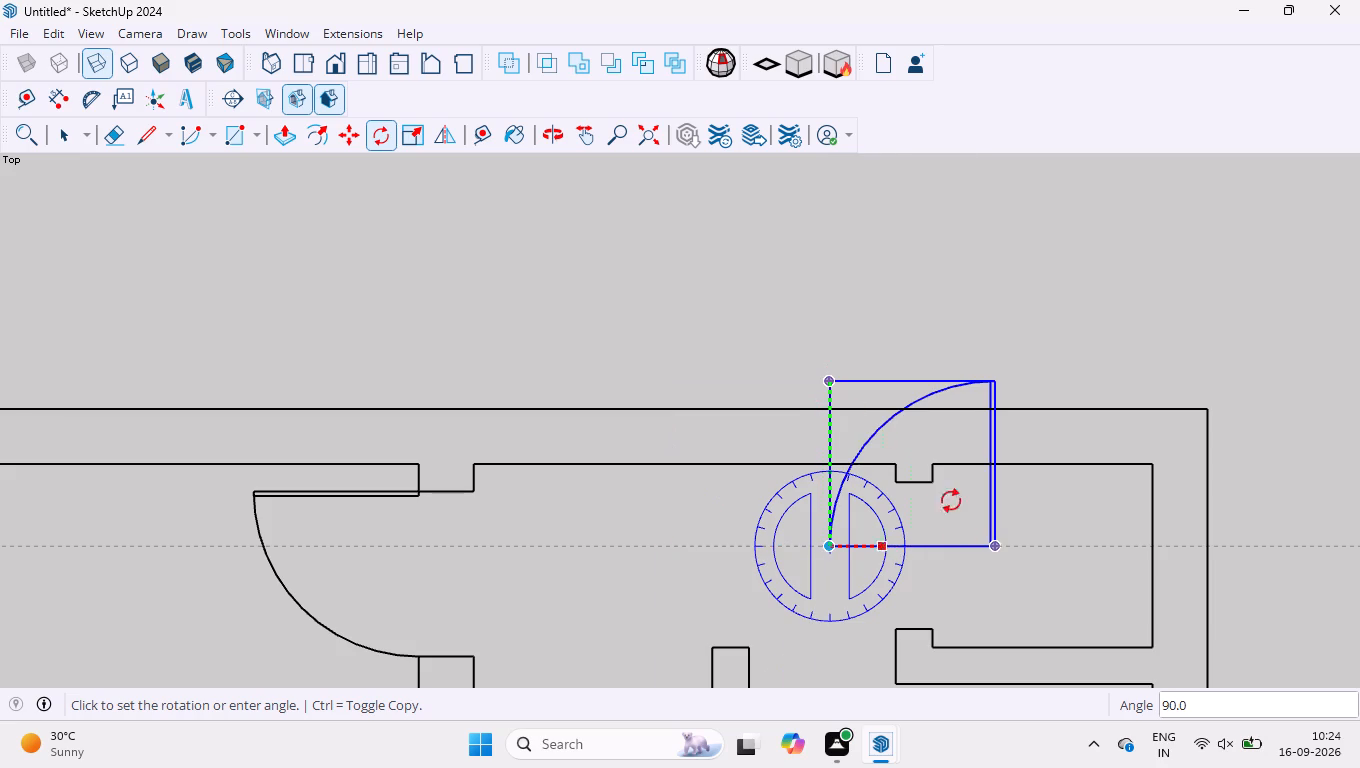
left_click(970, 587)
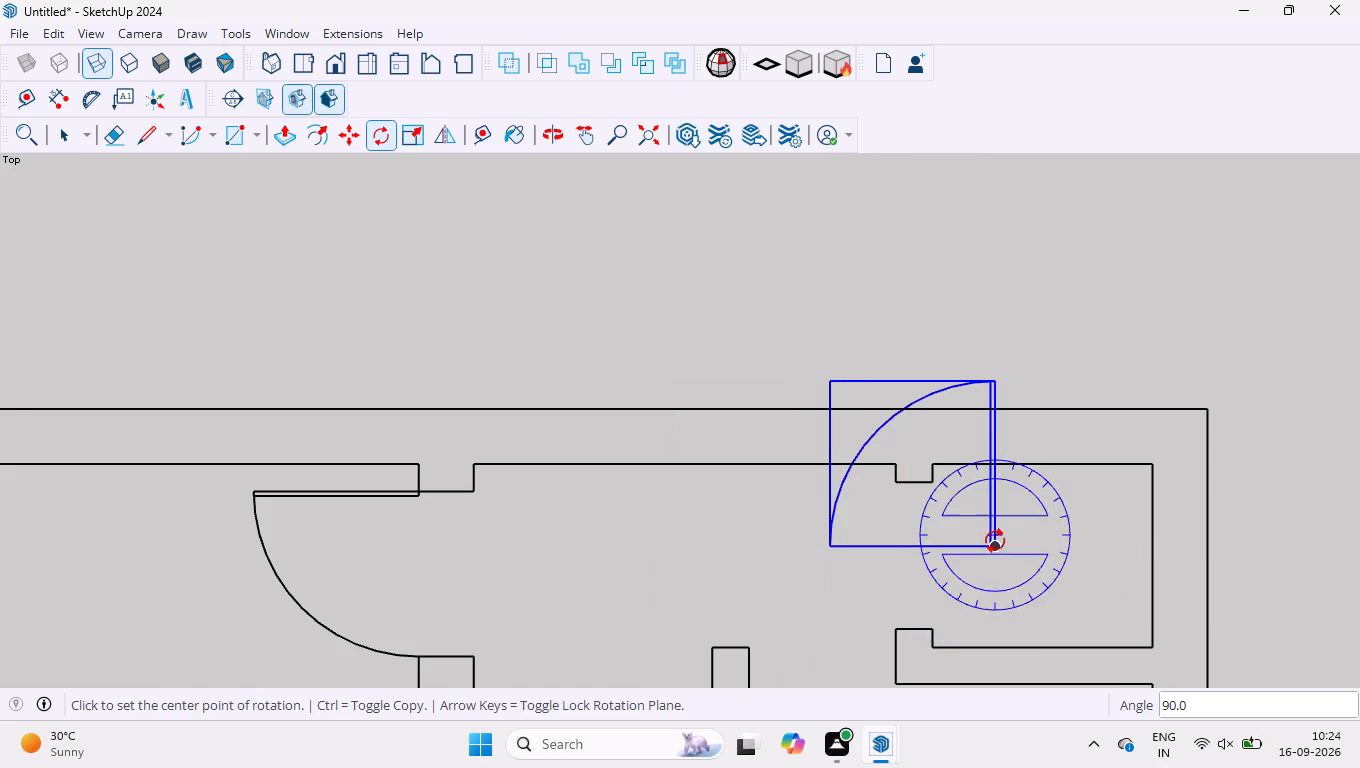
Rotate the door symbol another 90 degrees clockwise about its hinge corner so the leaf lies horizontally inside the upper-right room.
left_click(994, 542)
left_click(827, 544)
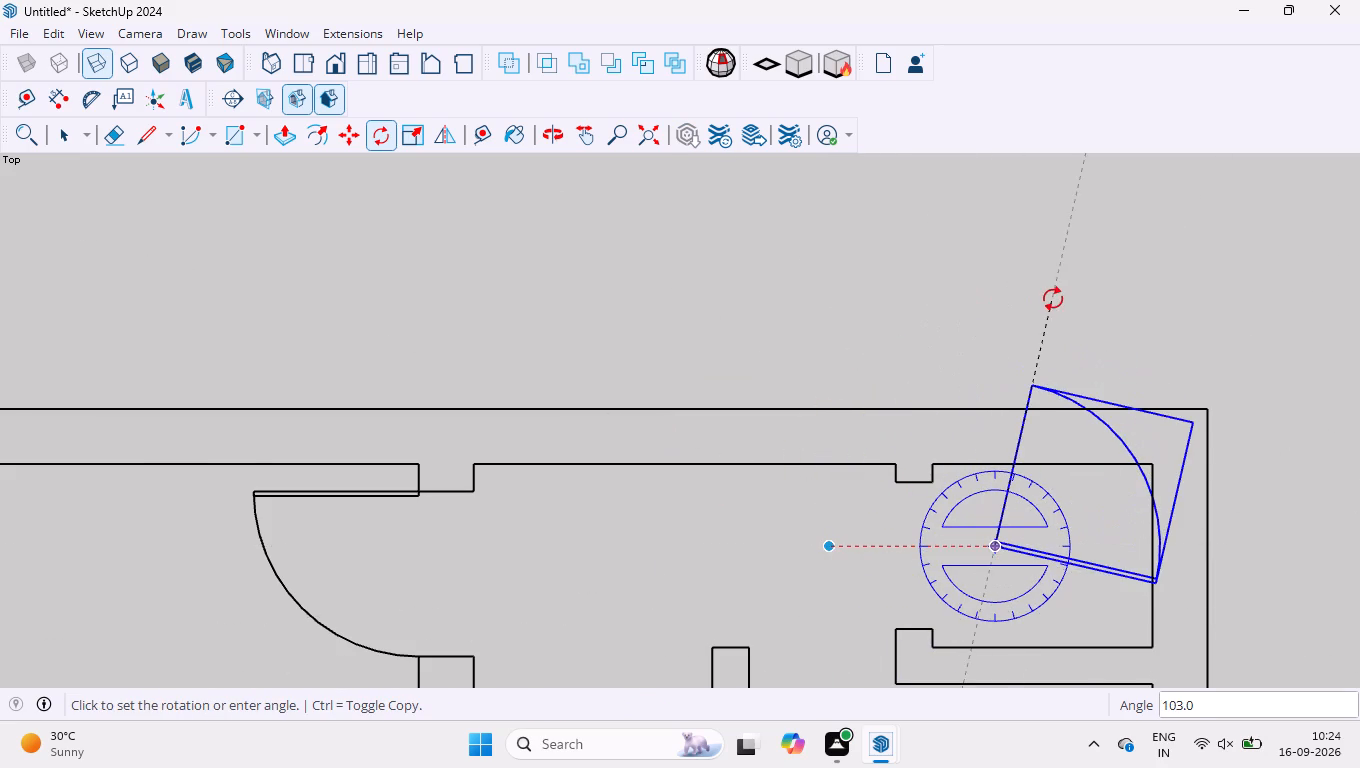
left_click(992, 251)
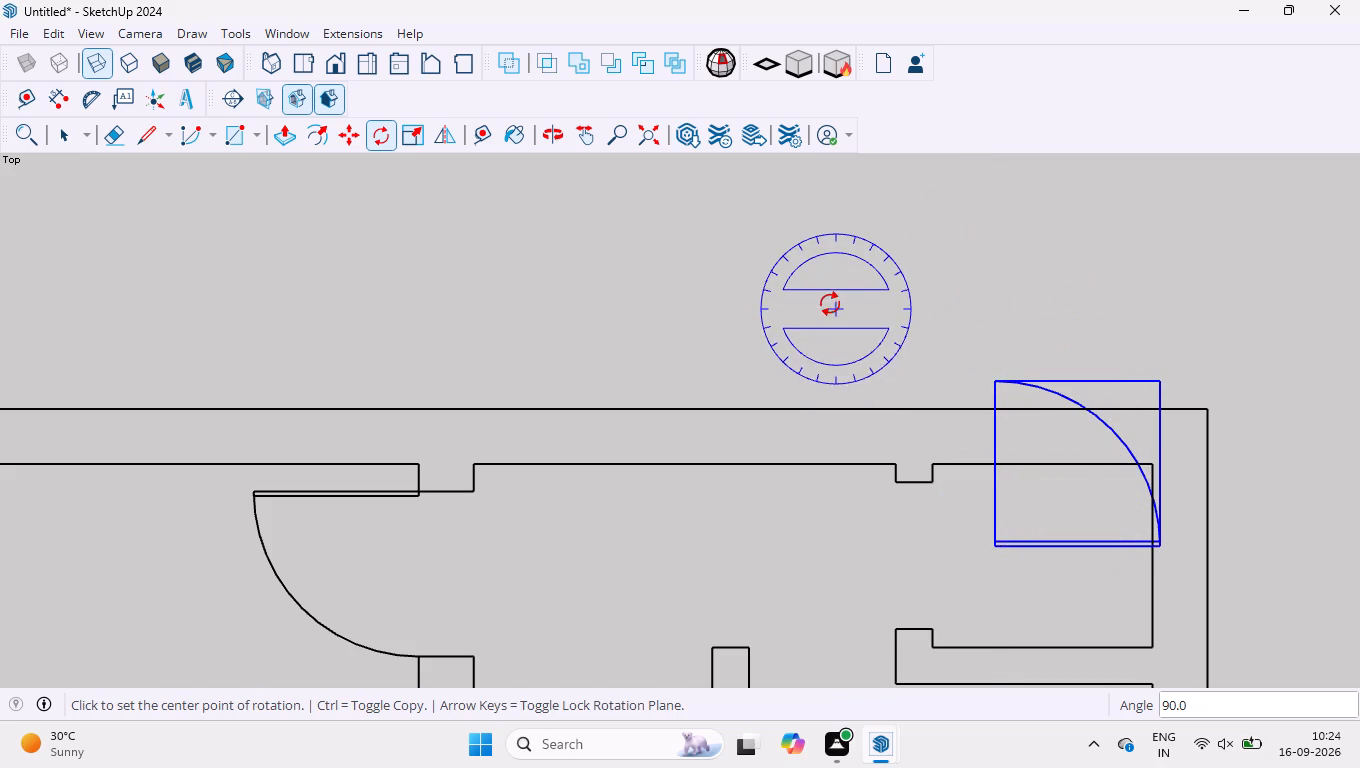
Open the shortcut preferences, filter the functions by FLIP and select Tools/Flip.
key("f")
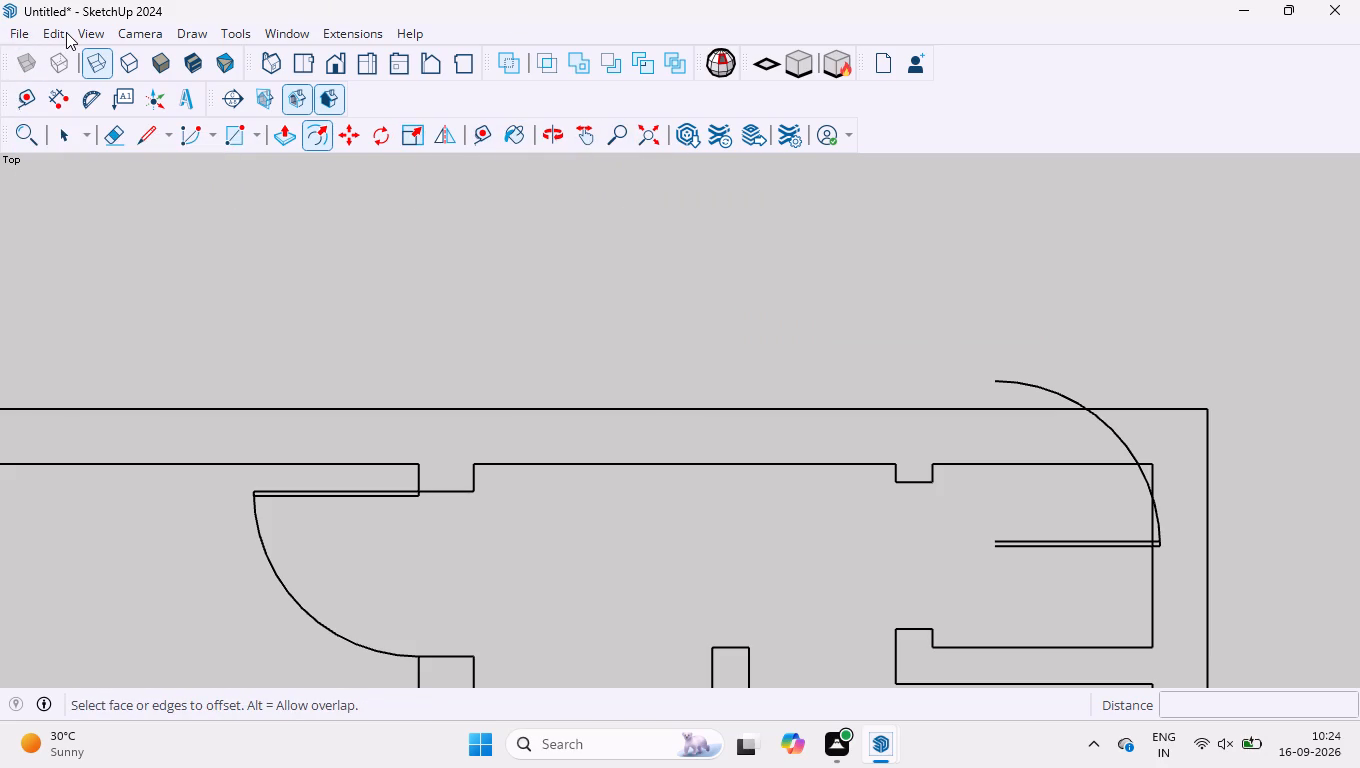
left_click(306, 37)
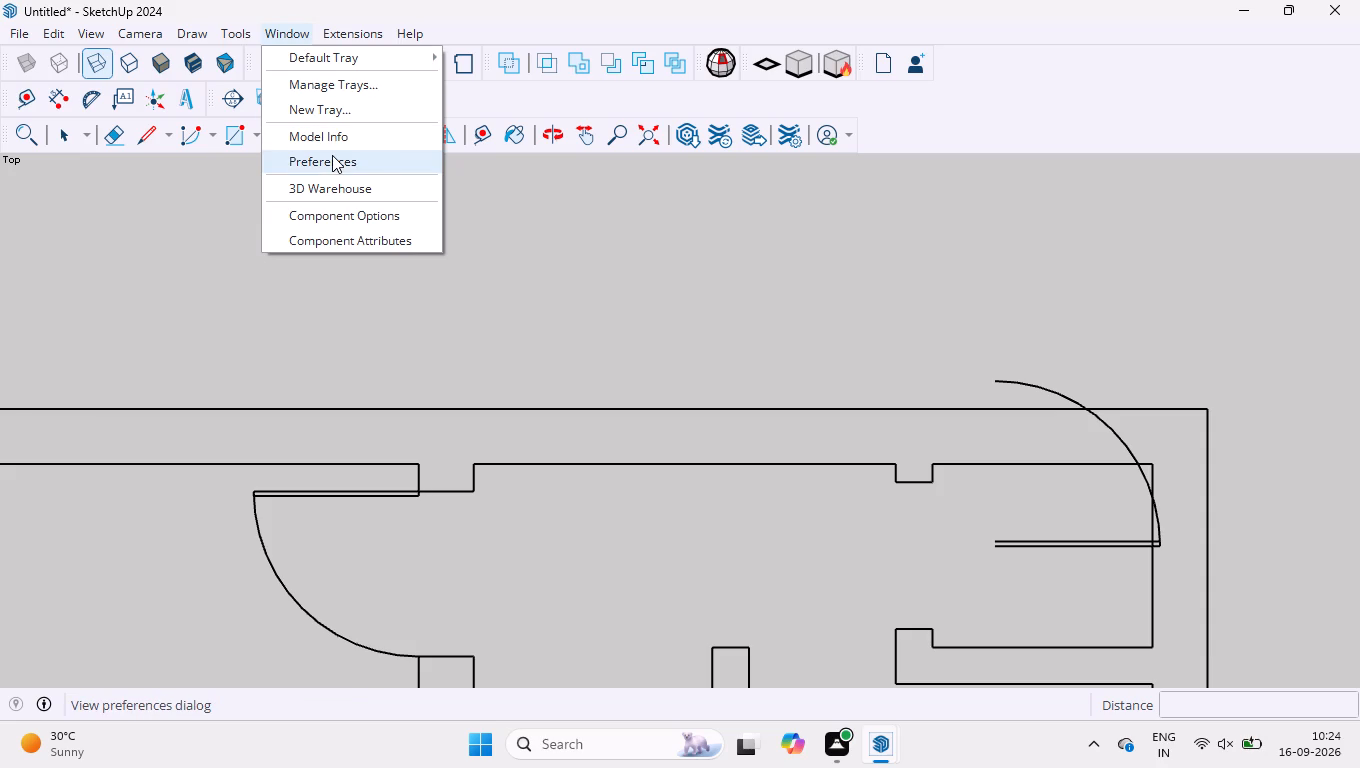
left_click(332, 155)
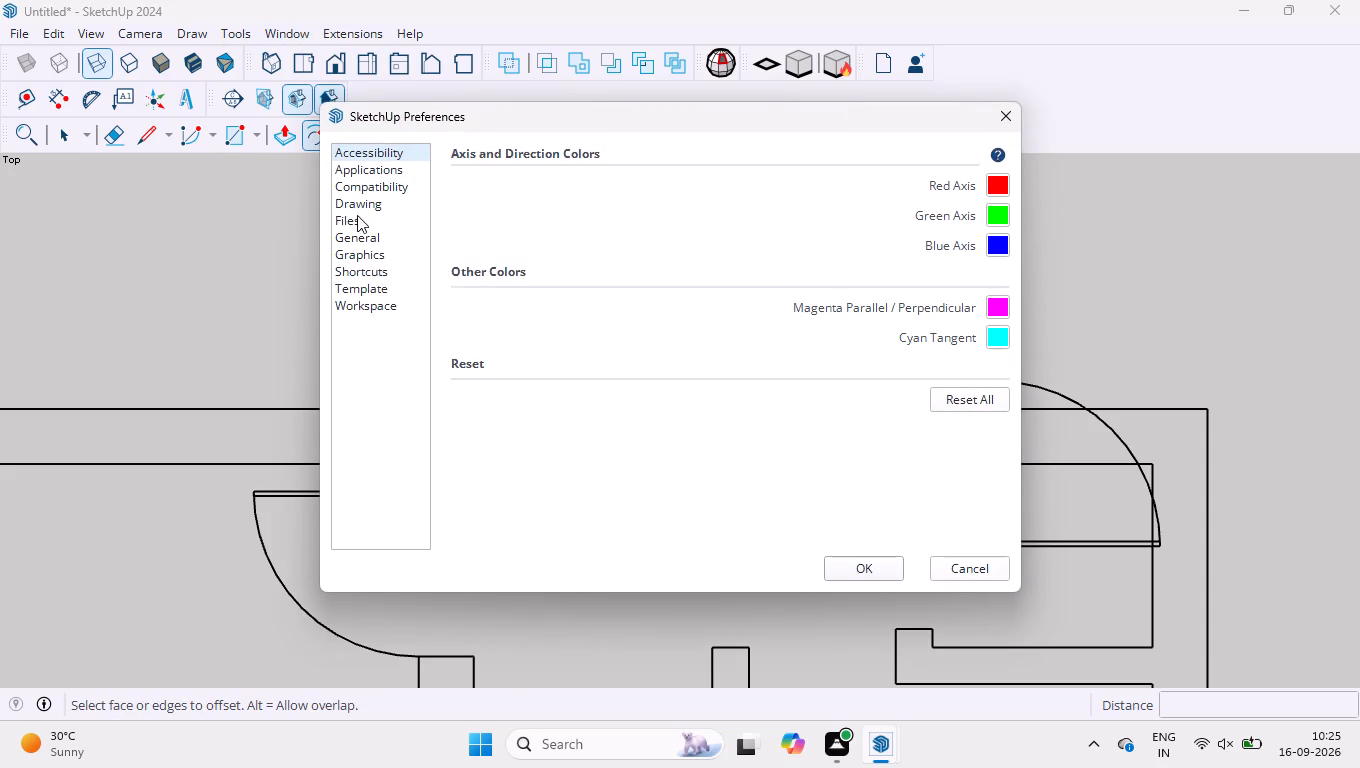
left_click(361, 271)
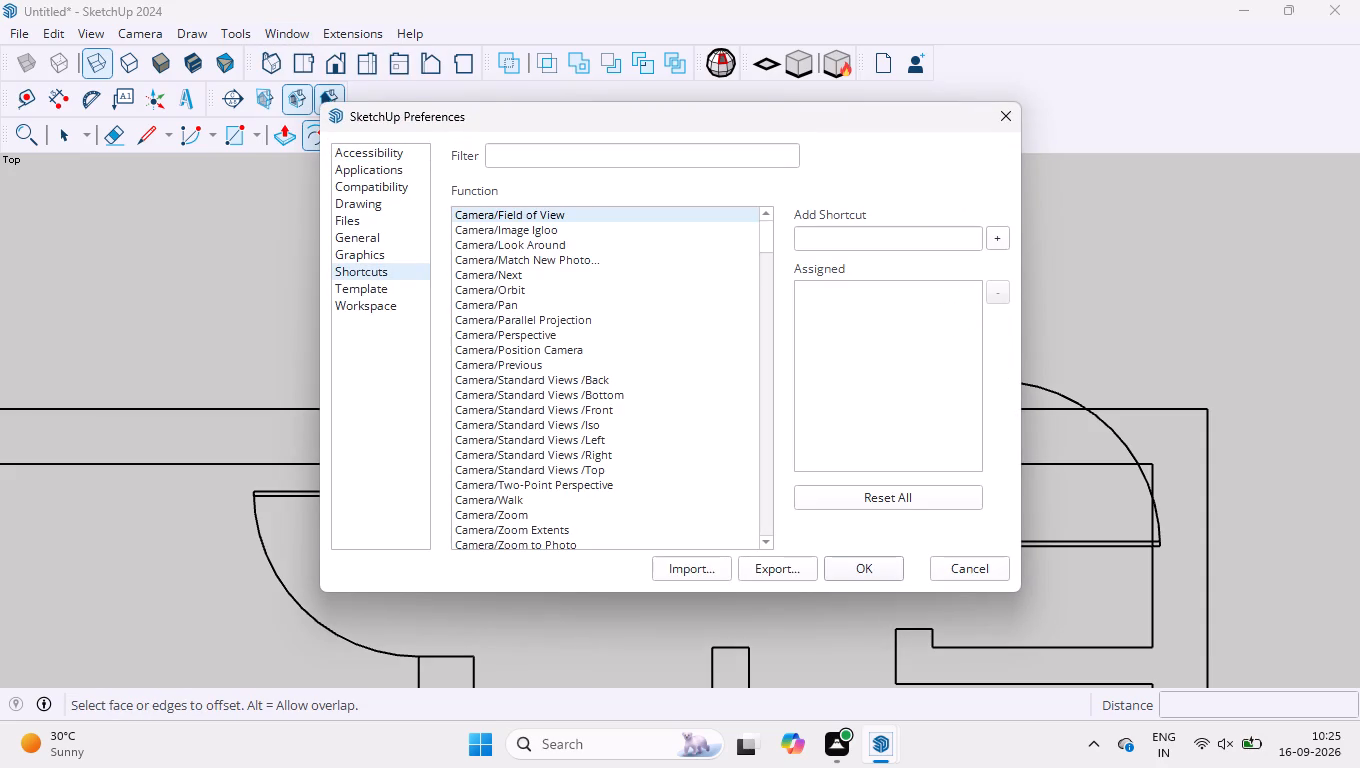
left_click(582, 160)
type("FLIP")
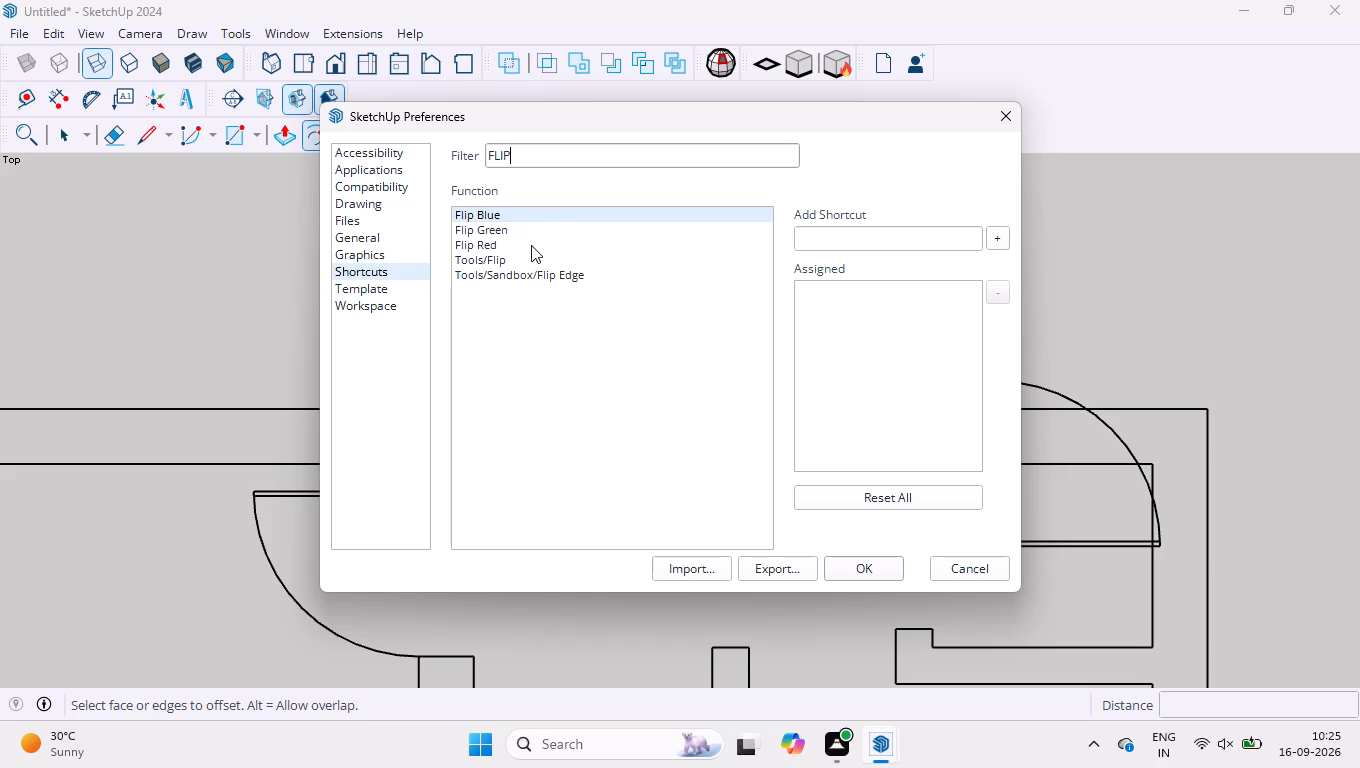
left_click(531, 245)
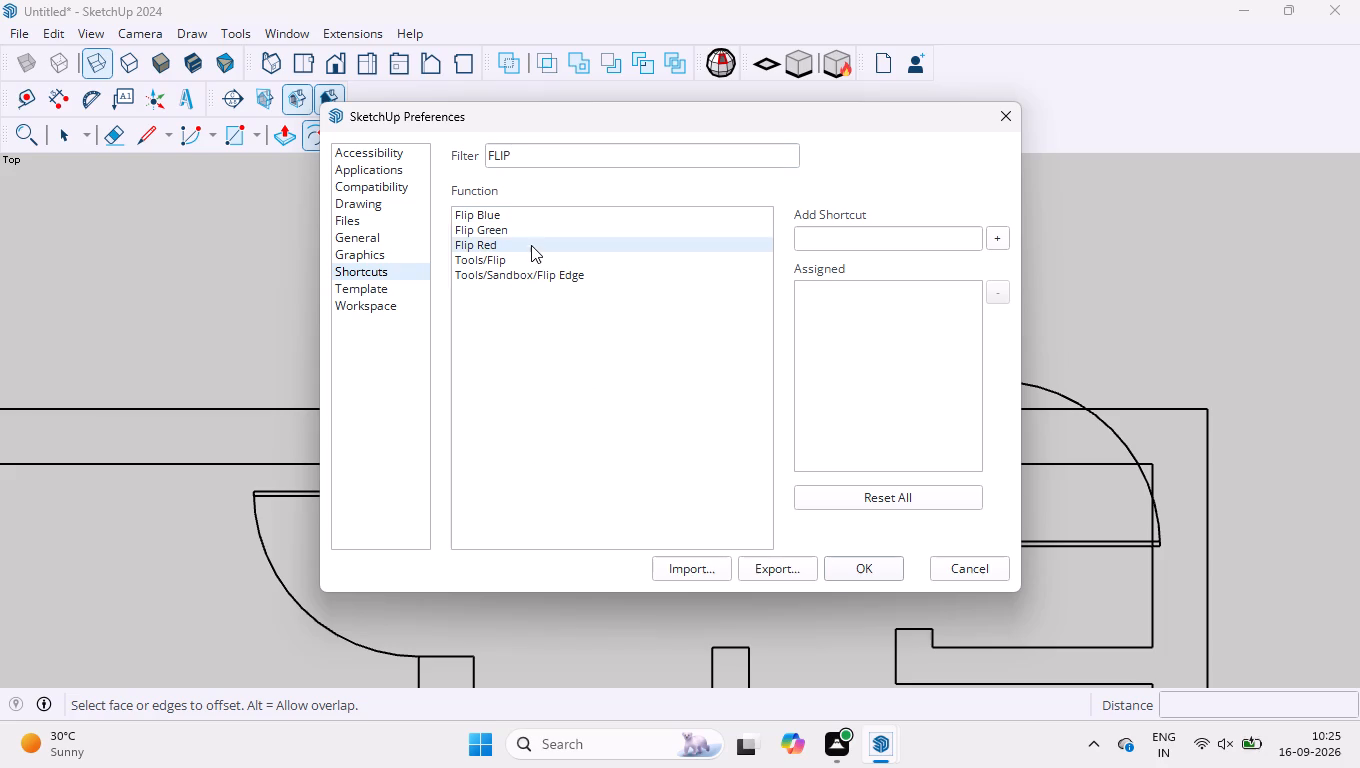
left_click(525, 261)
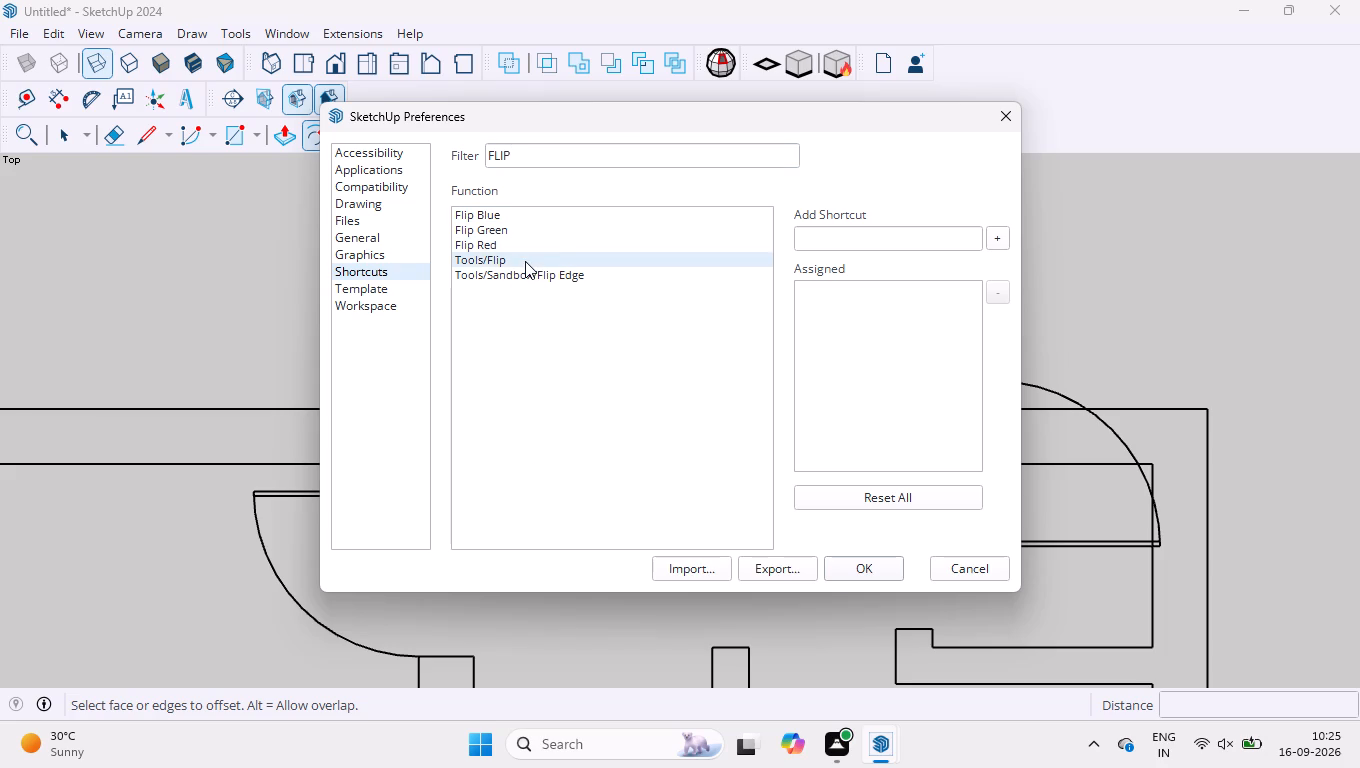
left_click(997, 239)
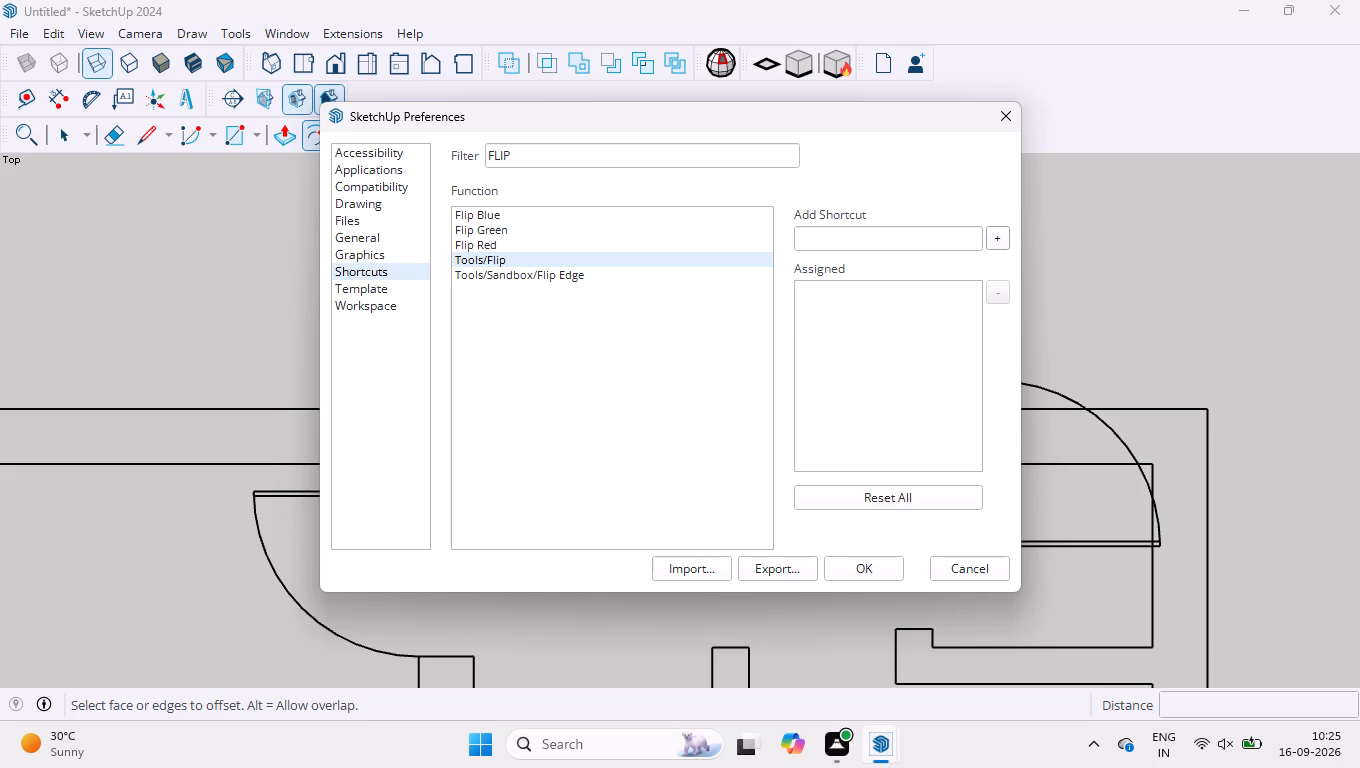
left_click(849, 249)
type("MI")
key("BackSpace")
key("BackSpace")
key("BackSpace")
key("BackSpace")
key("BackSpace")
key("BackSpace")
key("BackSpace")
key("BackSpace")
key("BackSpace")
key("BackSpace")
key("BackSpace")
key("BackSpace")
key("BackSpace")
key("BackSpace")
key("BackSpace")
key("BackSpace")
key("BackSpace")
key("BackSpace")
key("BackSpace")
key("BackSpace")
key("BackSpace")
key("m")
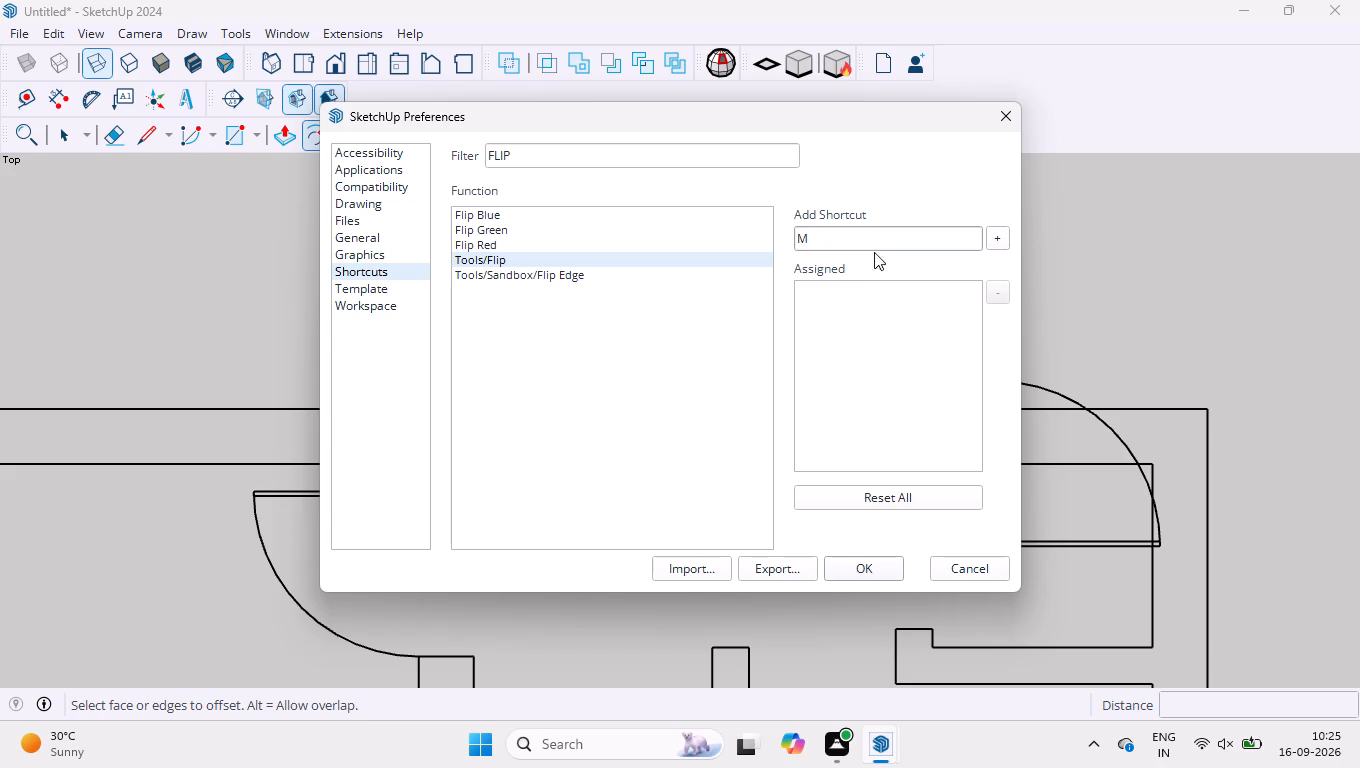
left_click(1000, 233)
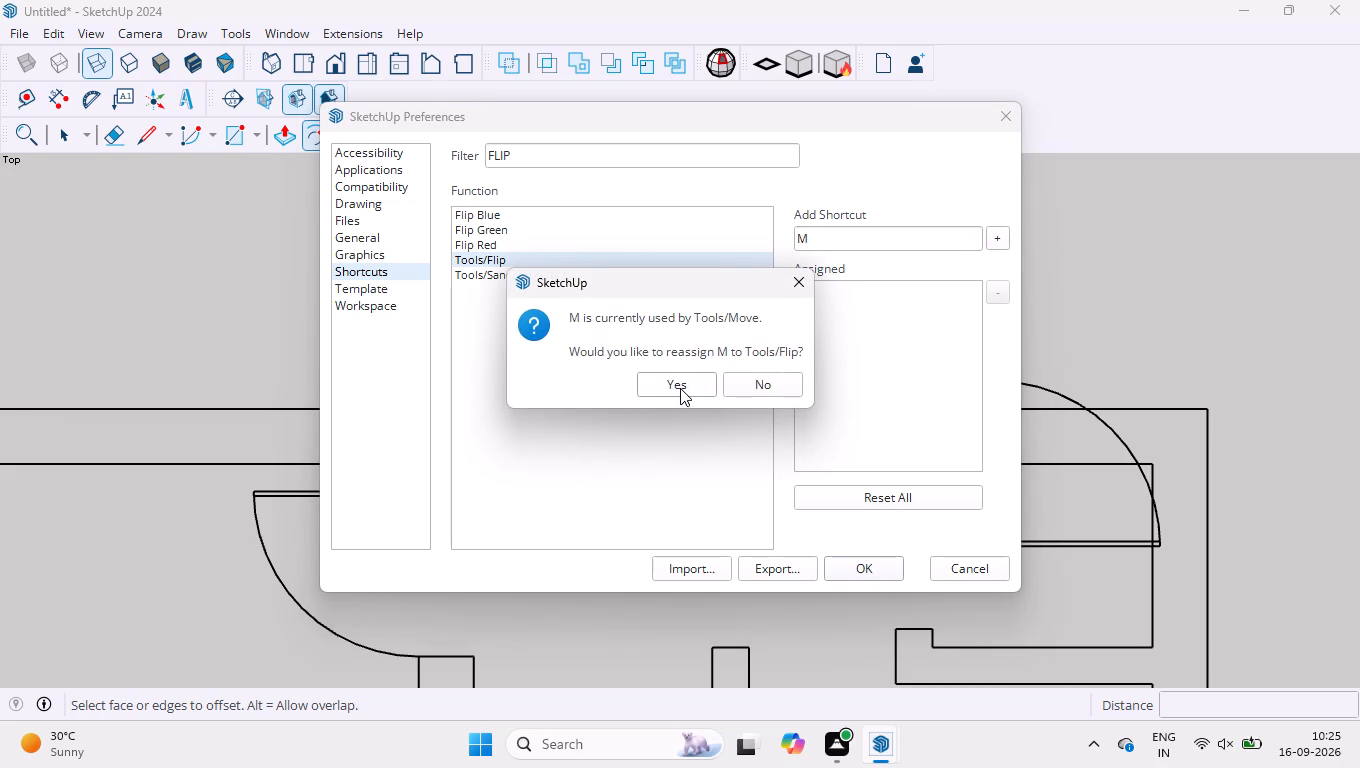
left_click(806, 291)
Assign I as the shortcut for Tools/Flip, reassigning it from Camera/Image Igloo, and save the preferences.
left_click(826, 239)
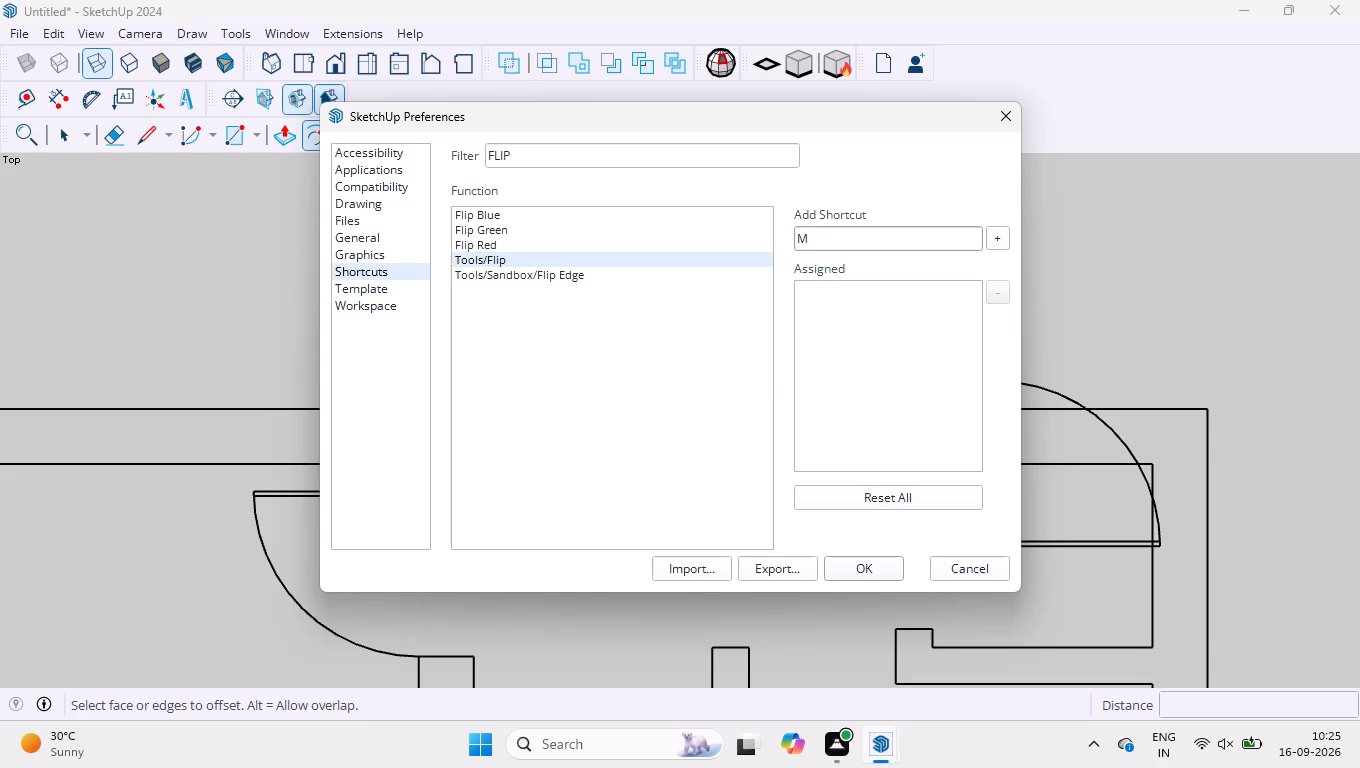
key("i")
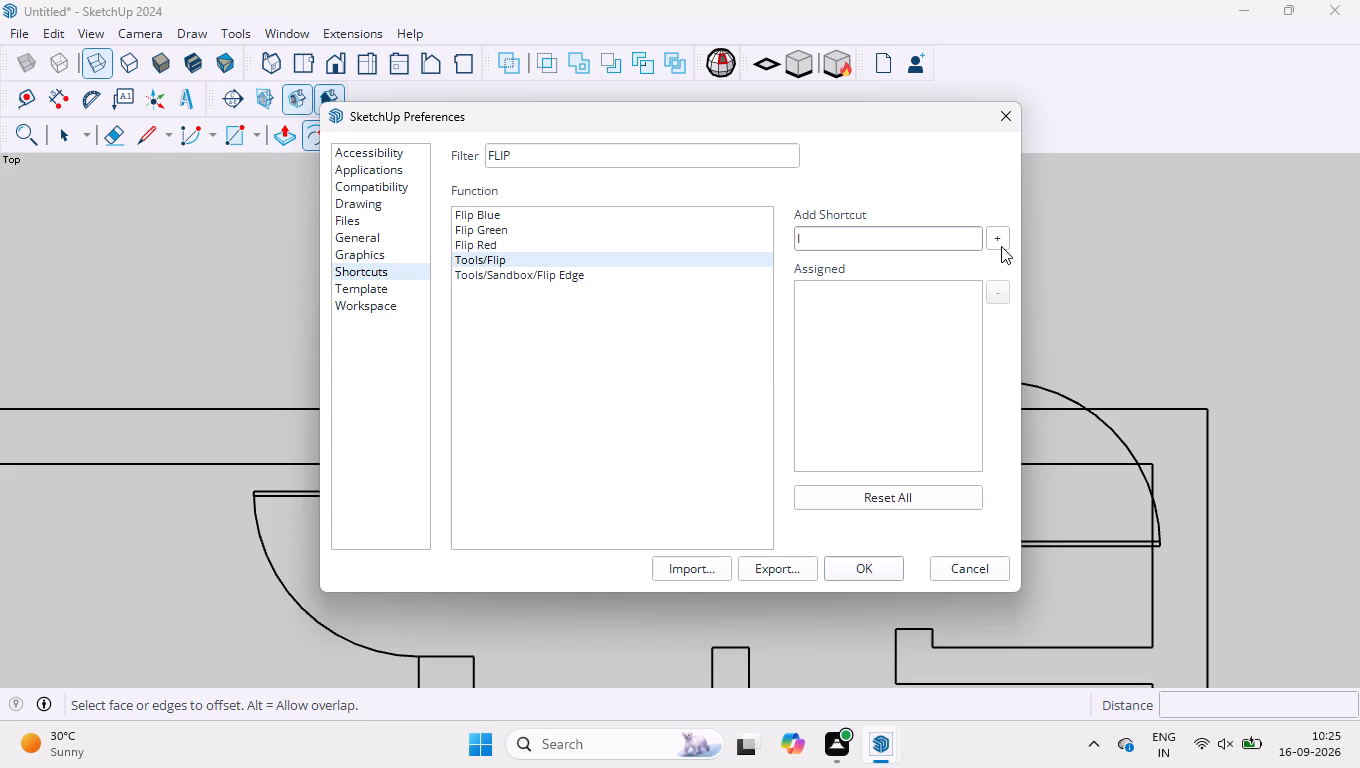
left_click(1001, 246)
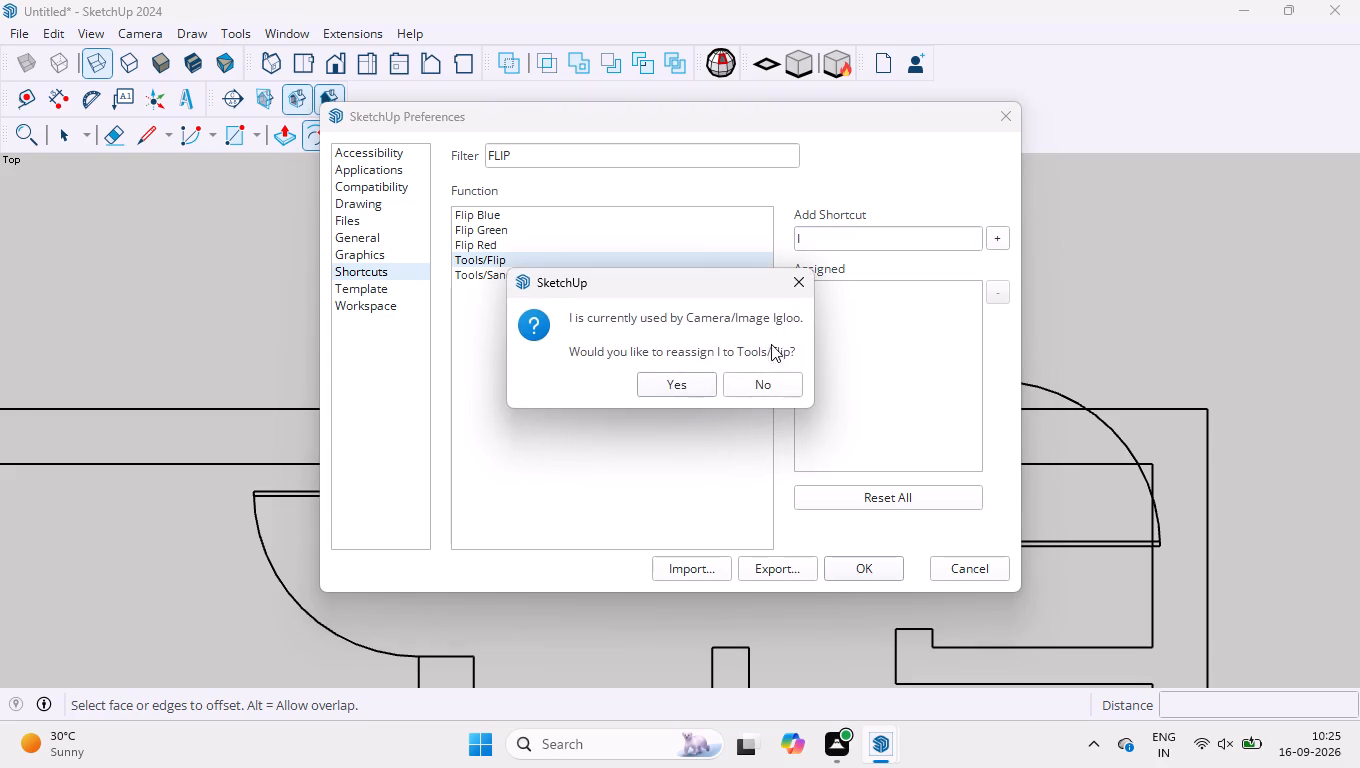
left_click(676, 382)
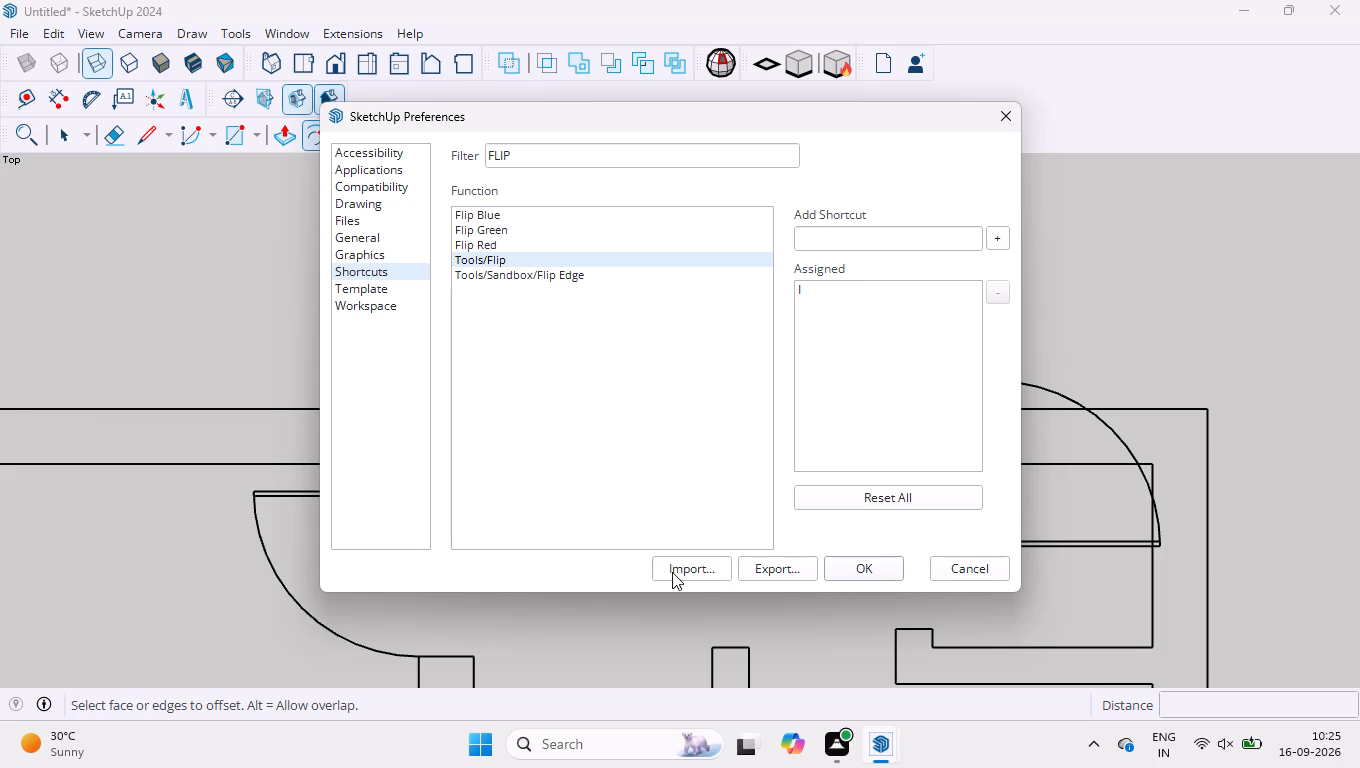
left_click(837, 573)
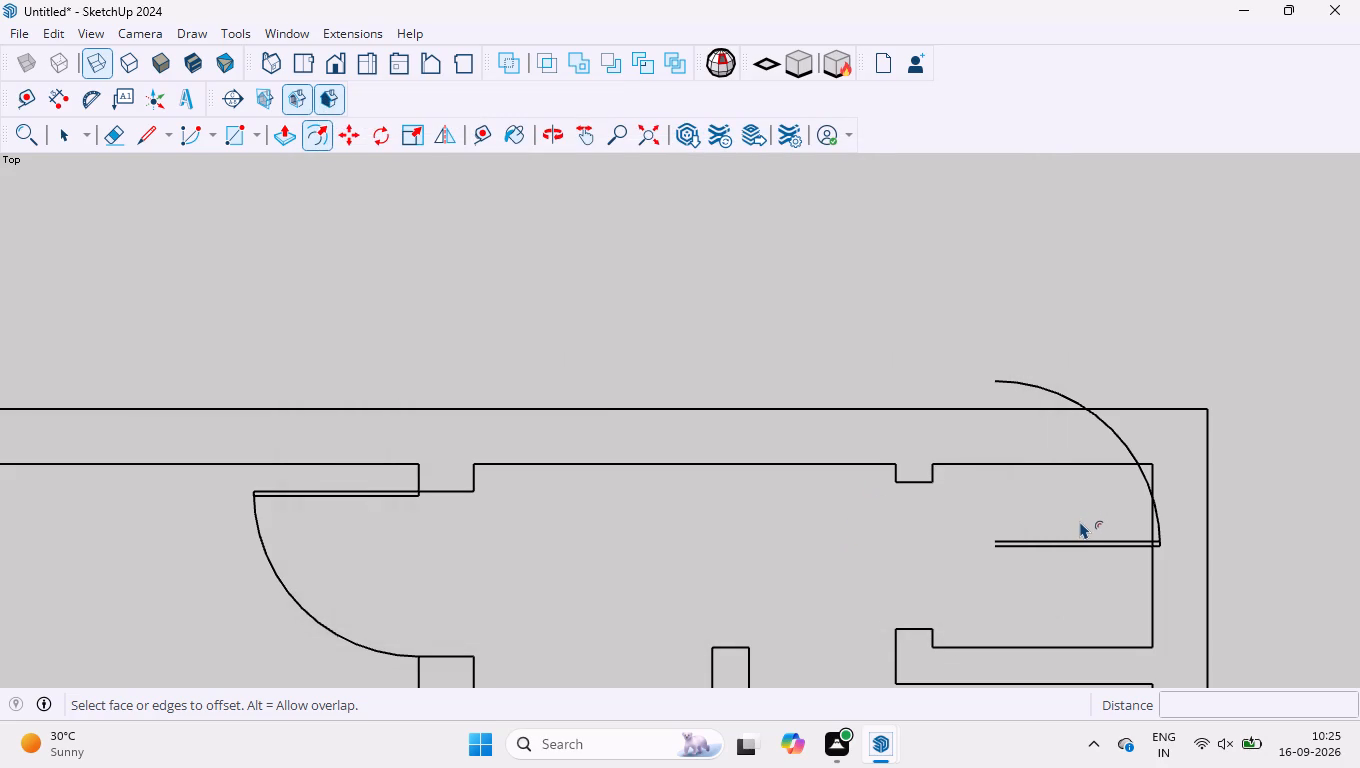
Select the upper-right door symbol and flip it vertically across a plane offset about 521 mm upward, placing it above the top wall.
key("i")
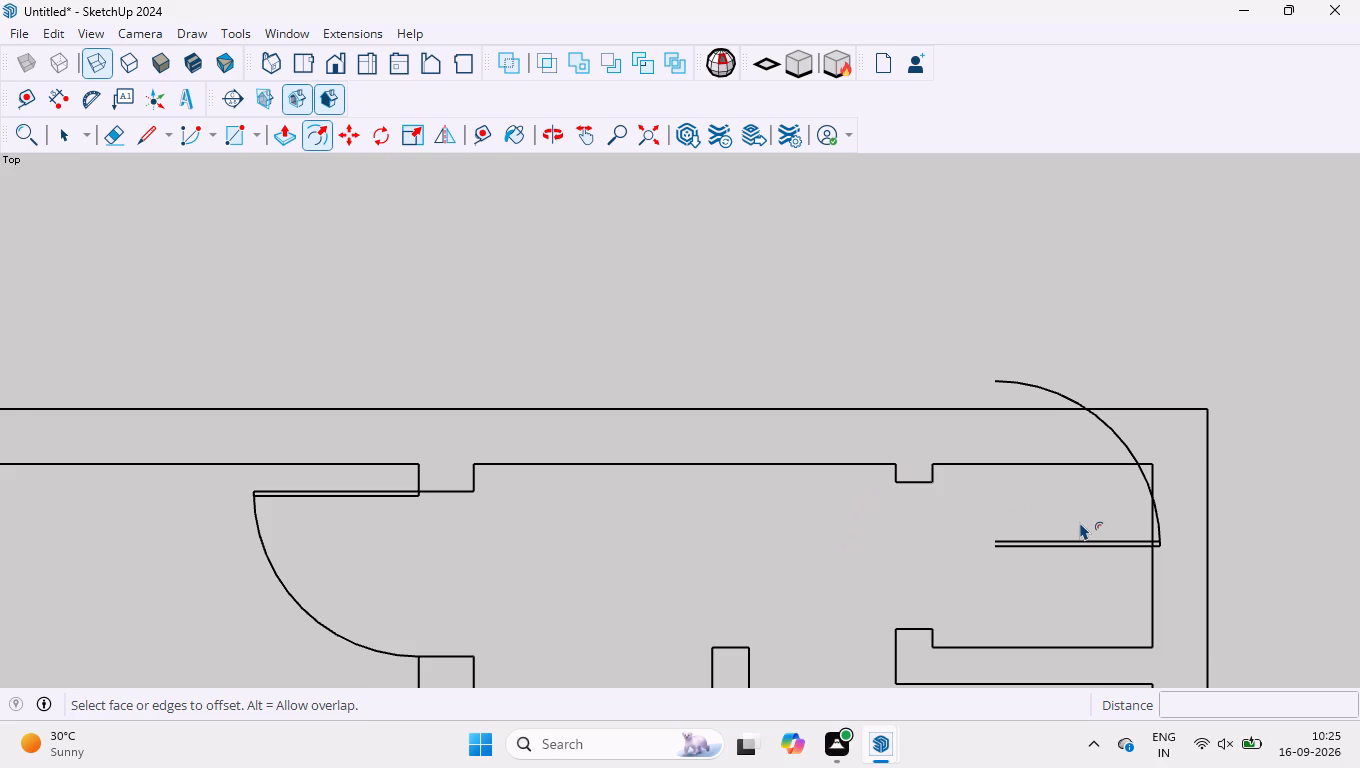
key("space")
left_click(1080, 523)
left_click(1070, 539)
left_click(59, 130)
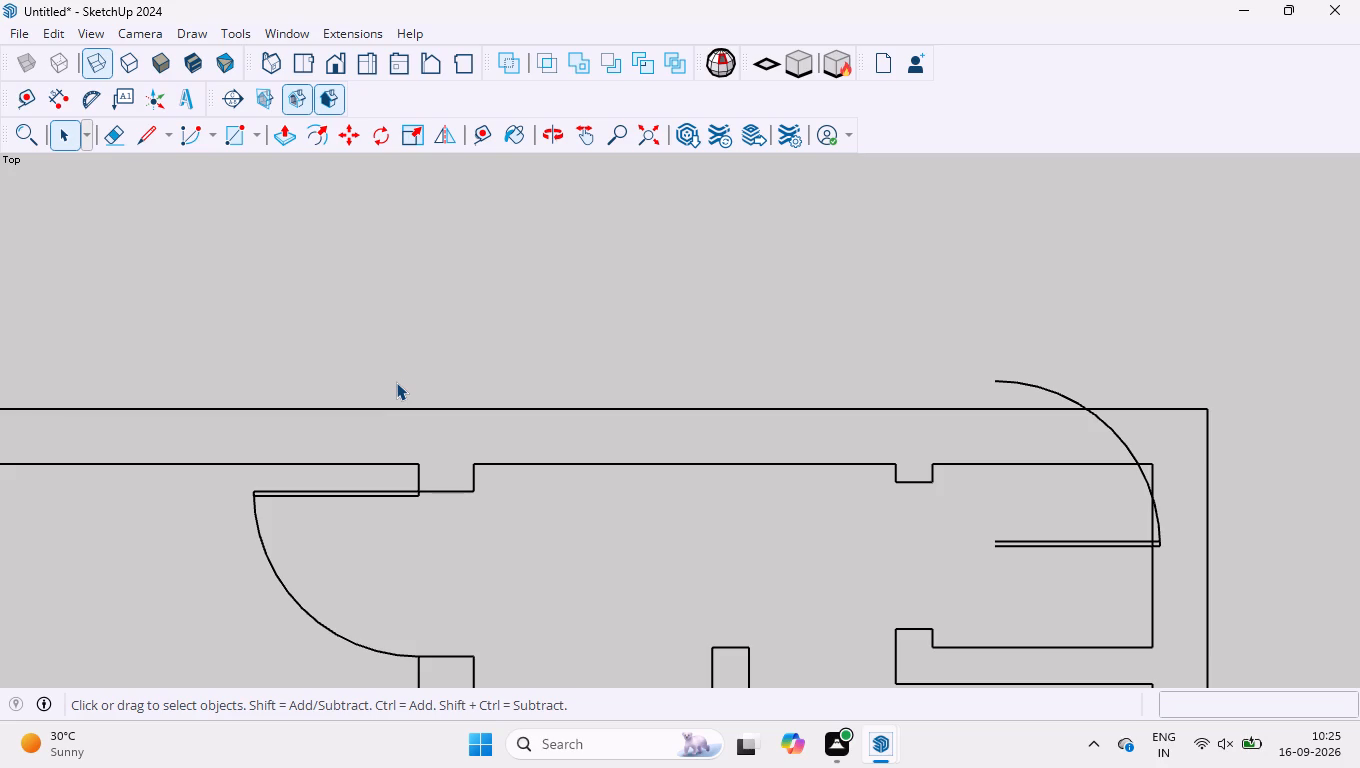
left_click_drag(1126, 573, 1106, 543)
left_click_drag(1106, 543, 1092, 527)
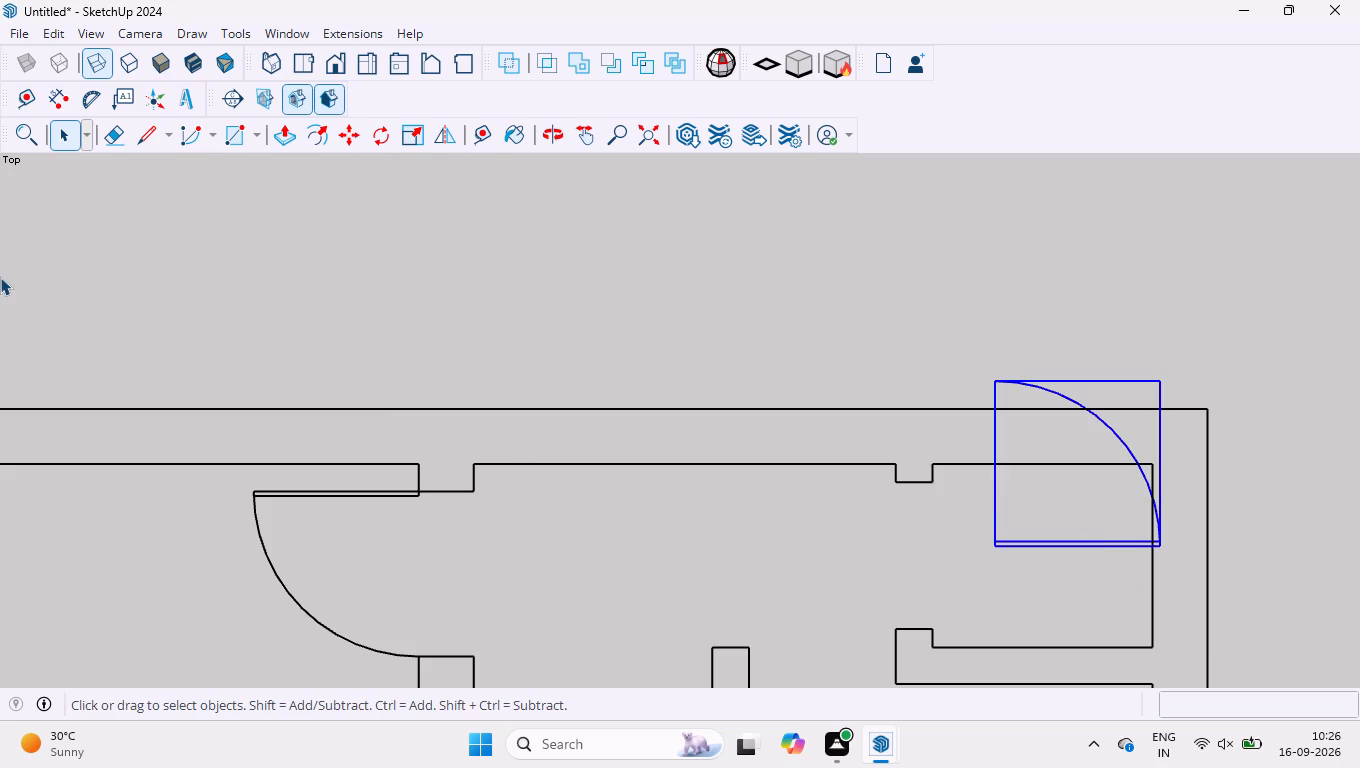
key("i")
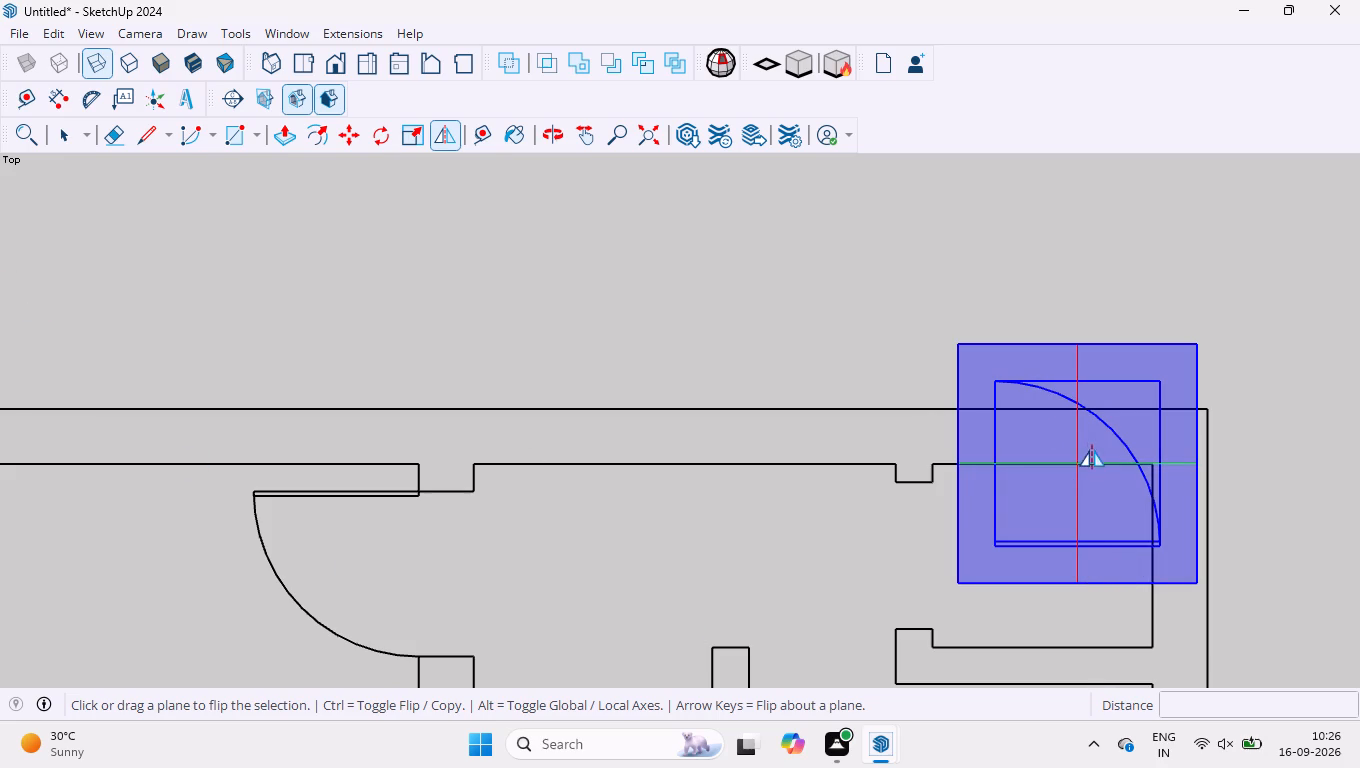
left_click(1194, 455)
left_click_drag(1190, 459, 1189, 371)
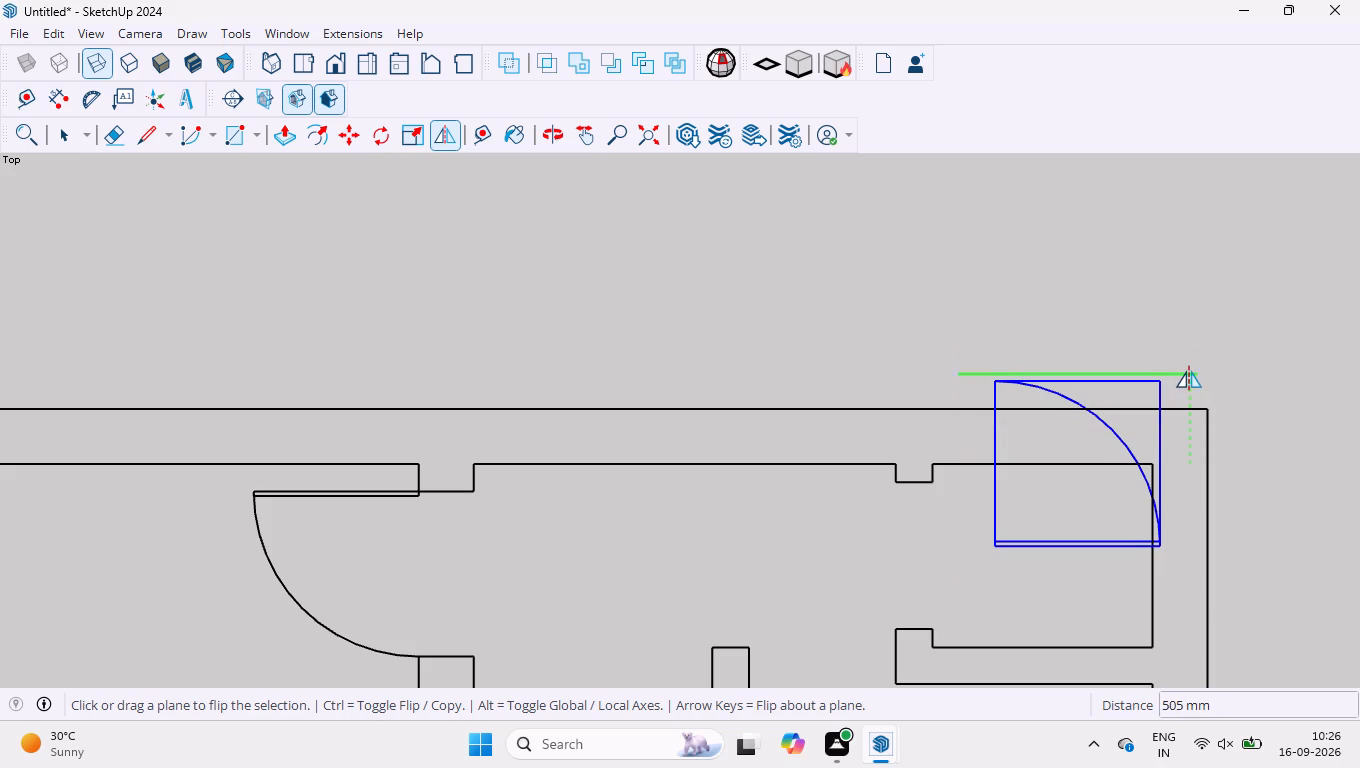
left_click_drag(1189, 371, 1189, 368)
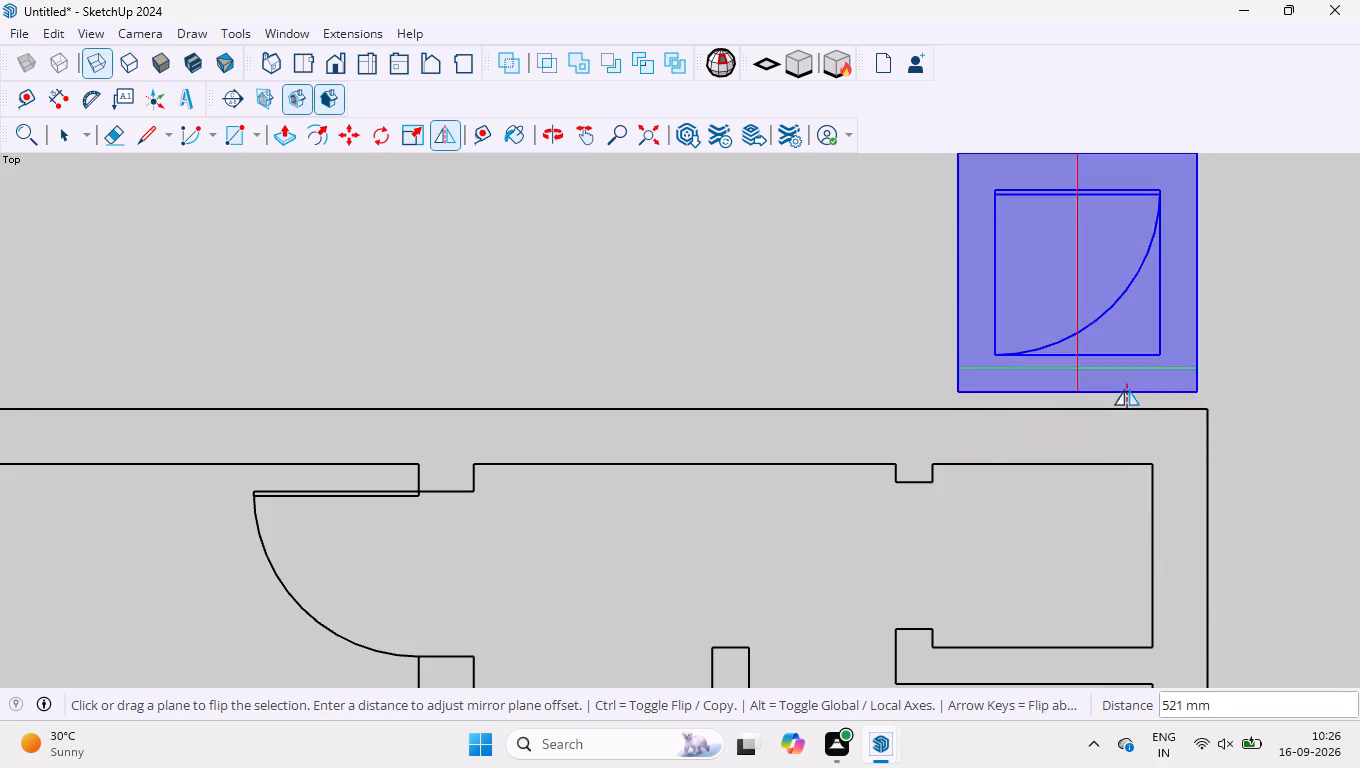
scroll(1127, 411, "down", 7)
scroll(1123, 322, "up", 6)
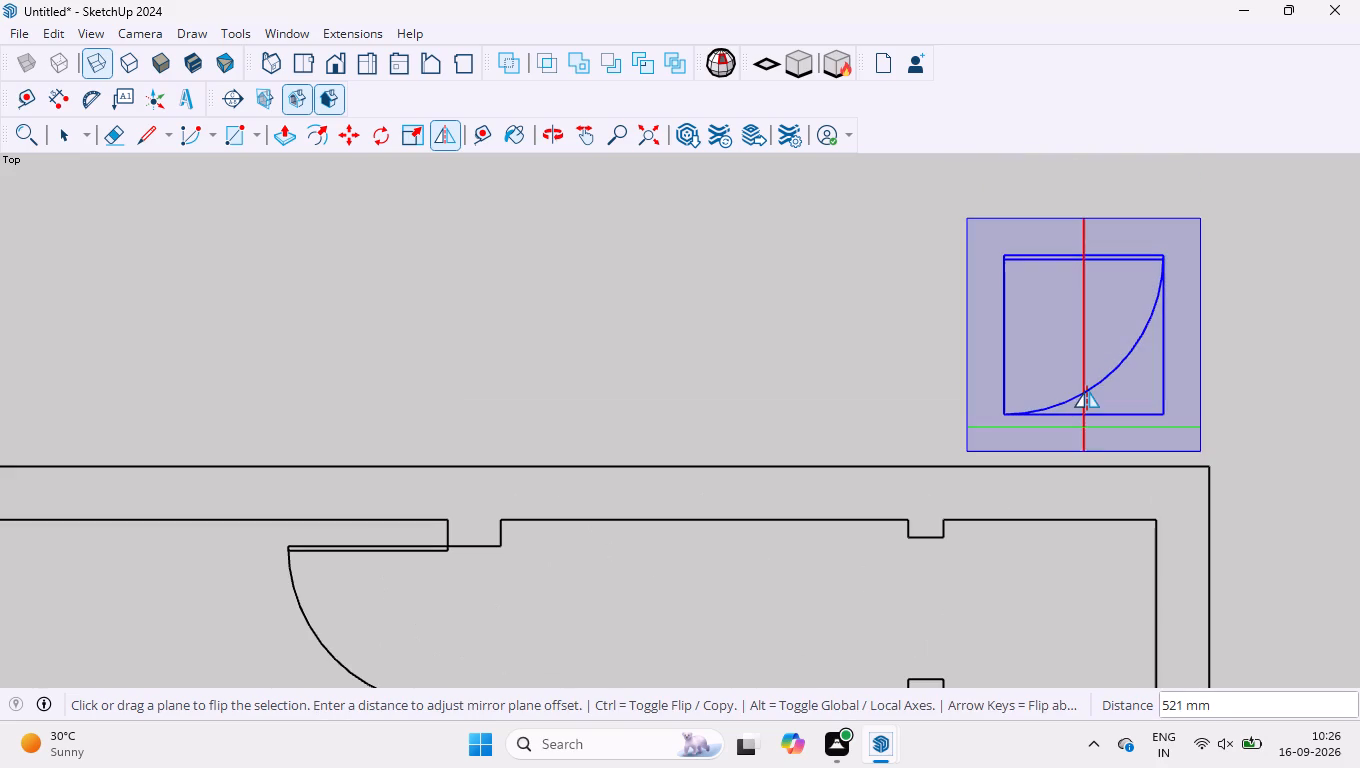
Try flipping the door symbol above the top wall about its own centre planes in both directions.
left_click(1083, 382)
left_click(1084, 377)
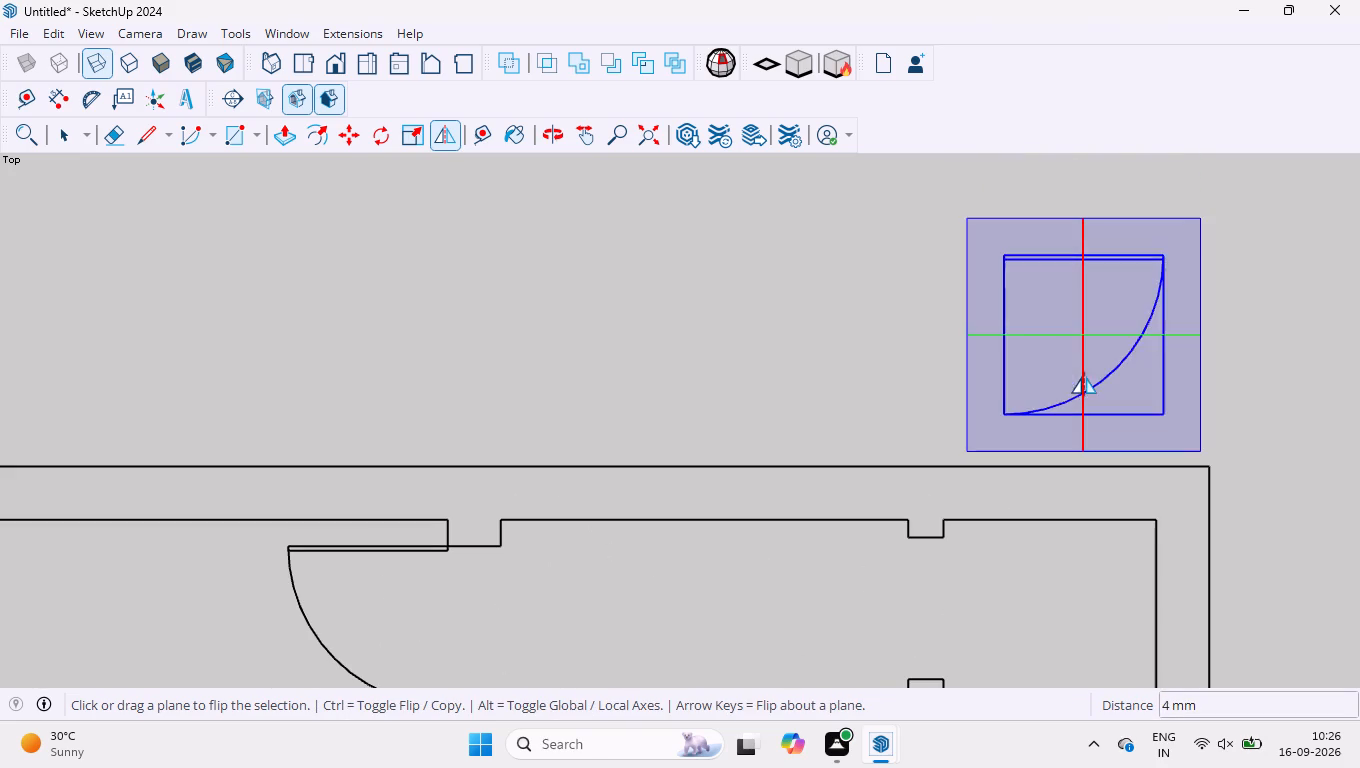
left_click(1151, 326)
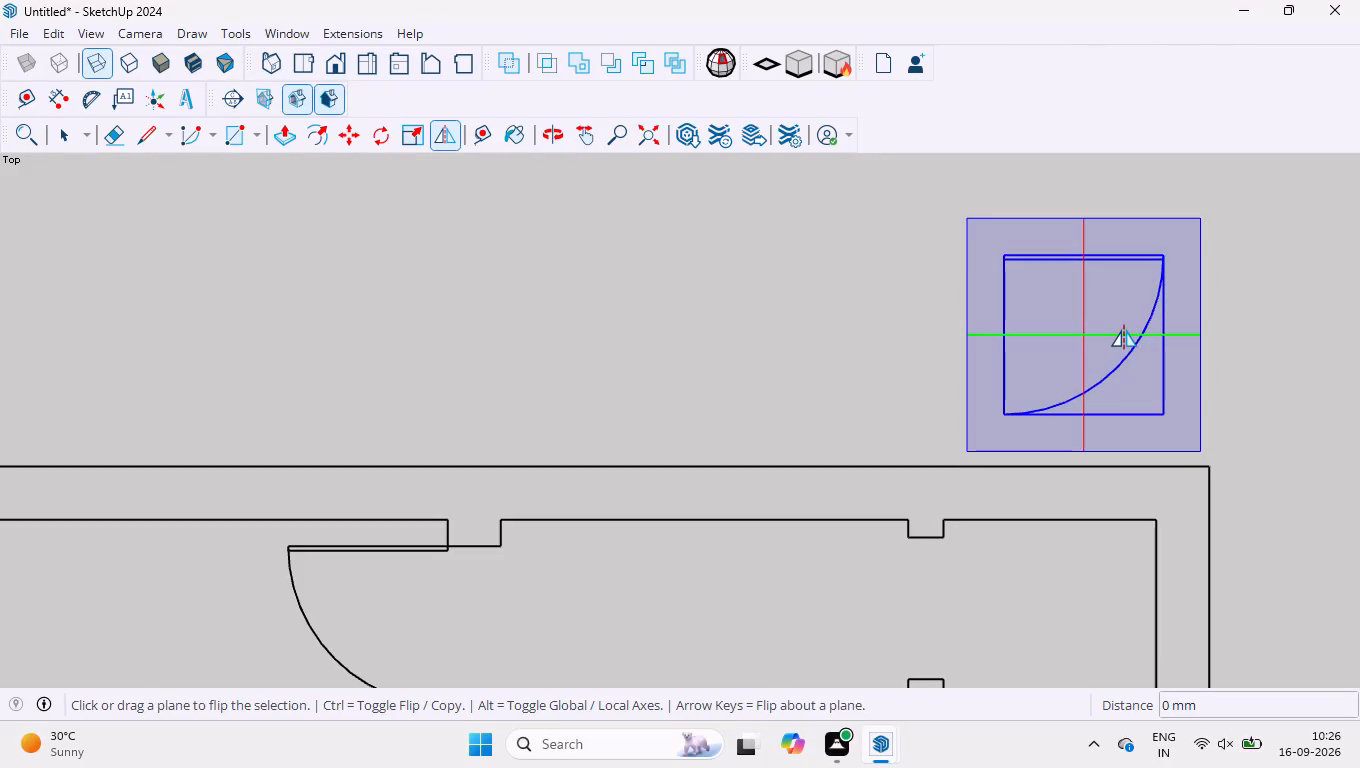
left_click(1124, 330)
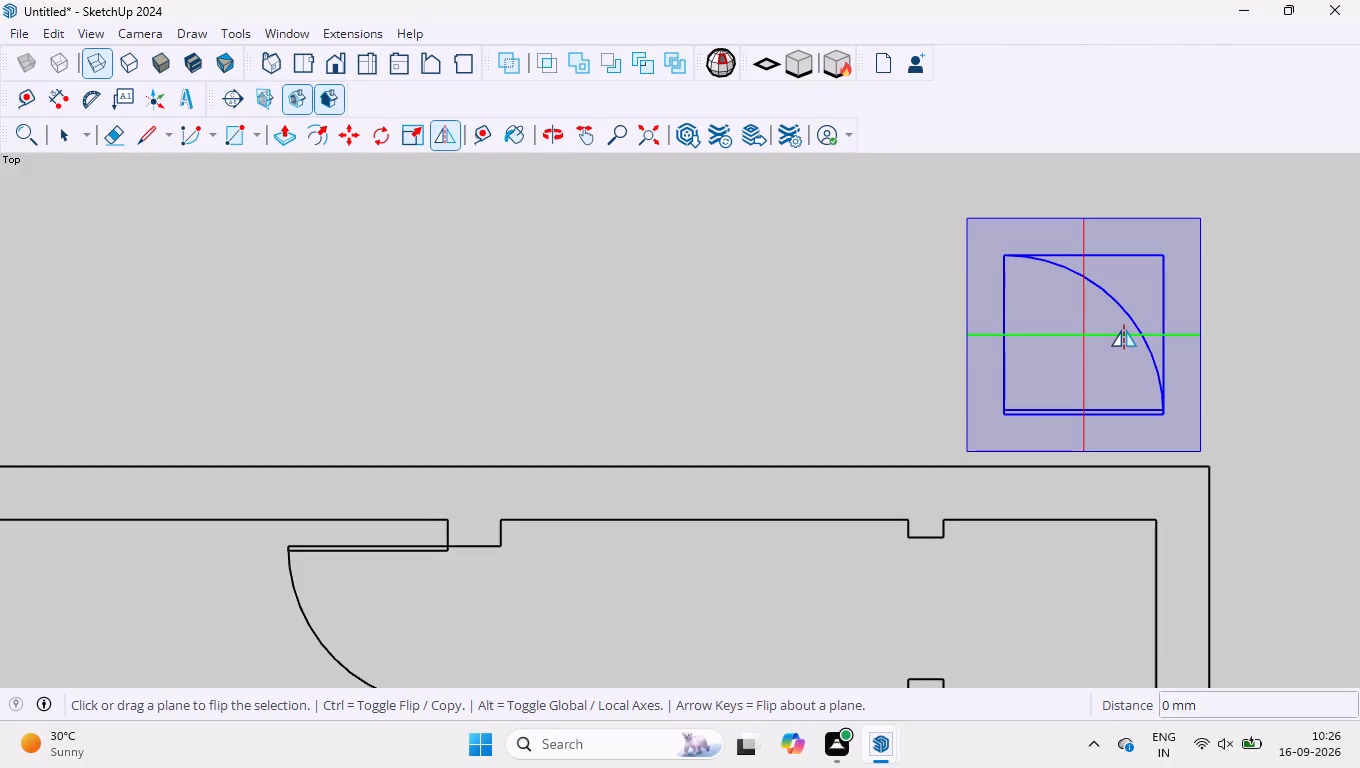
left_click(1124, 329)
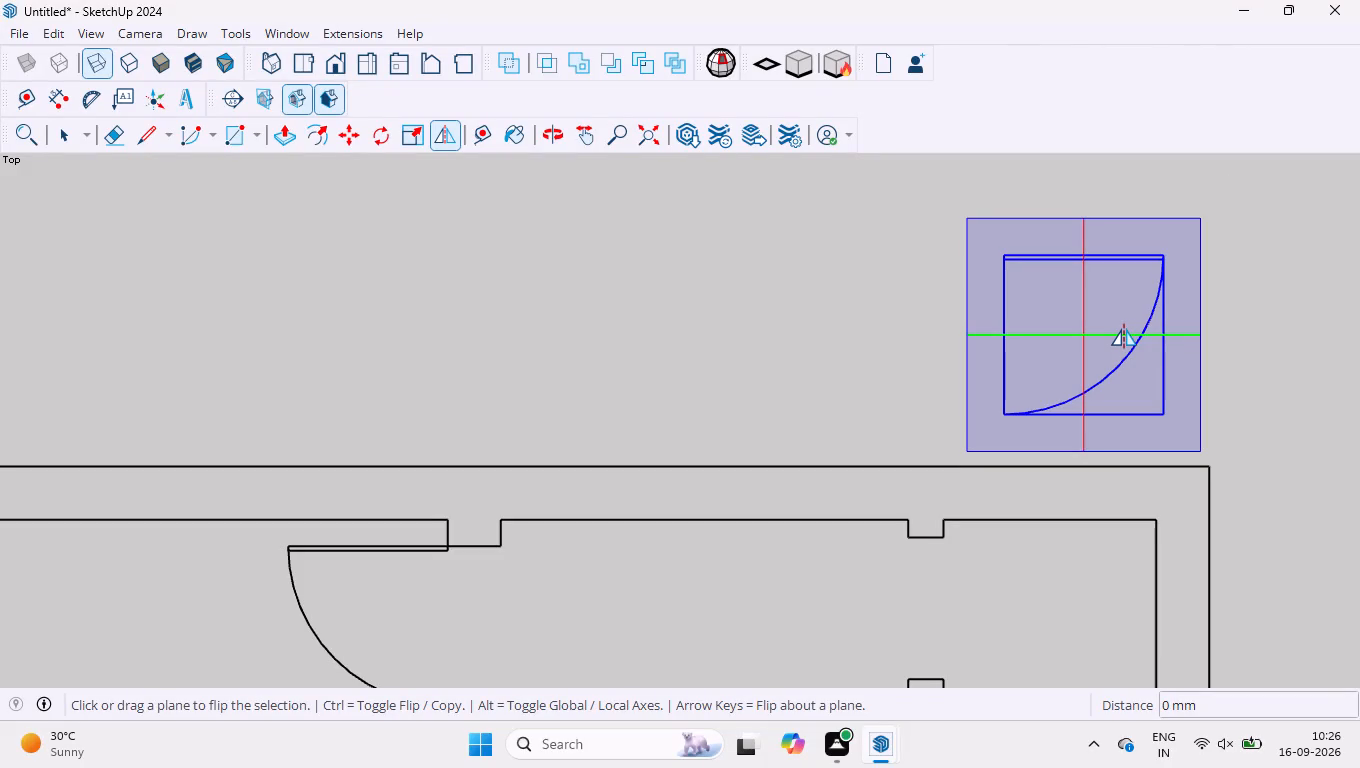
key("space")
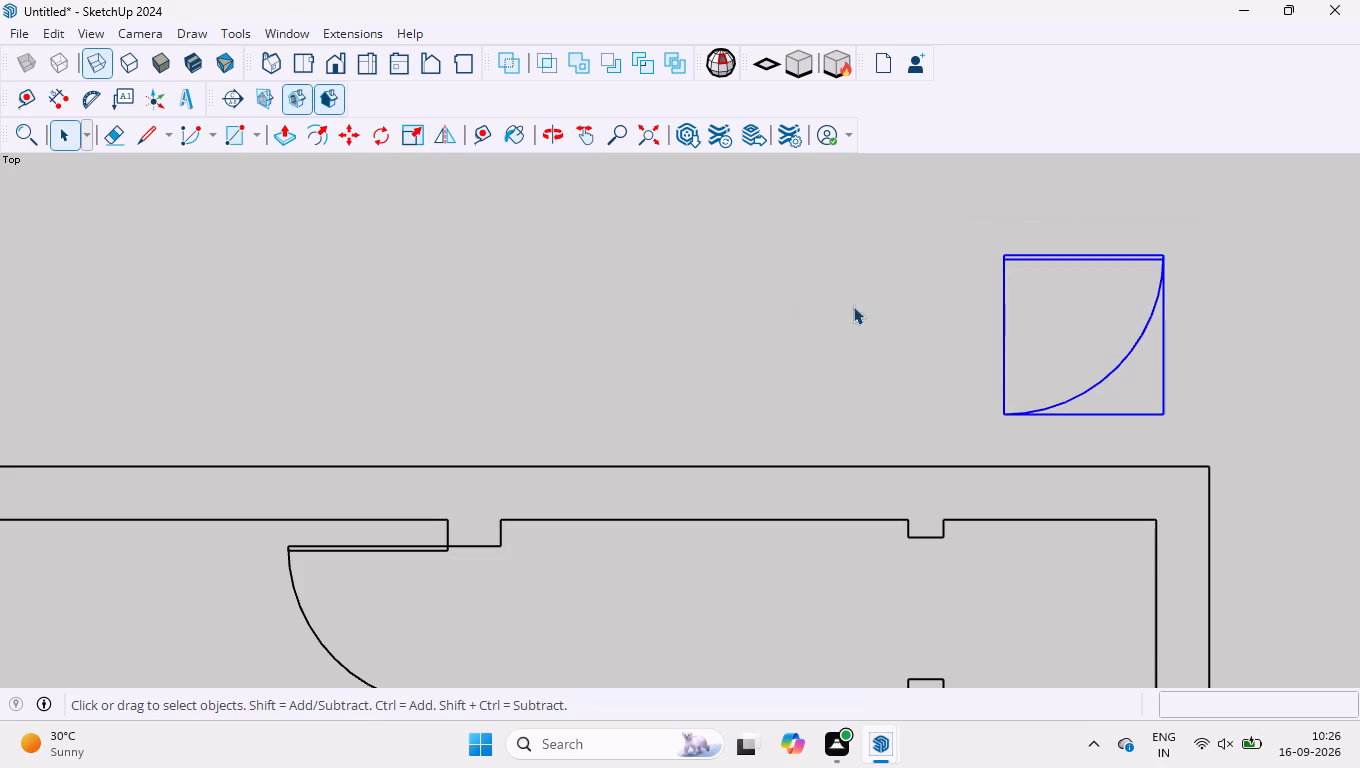
Move the door symbol by its upper-left corner onto the wall corner at the top of the upper-right room's door opening.
scroll(969, 223, "up", 2)
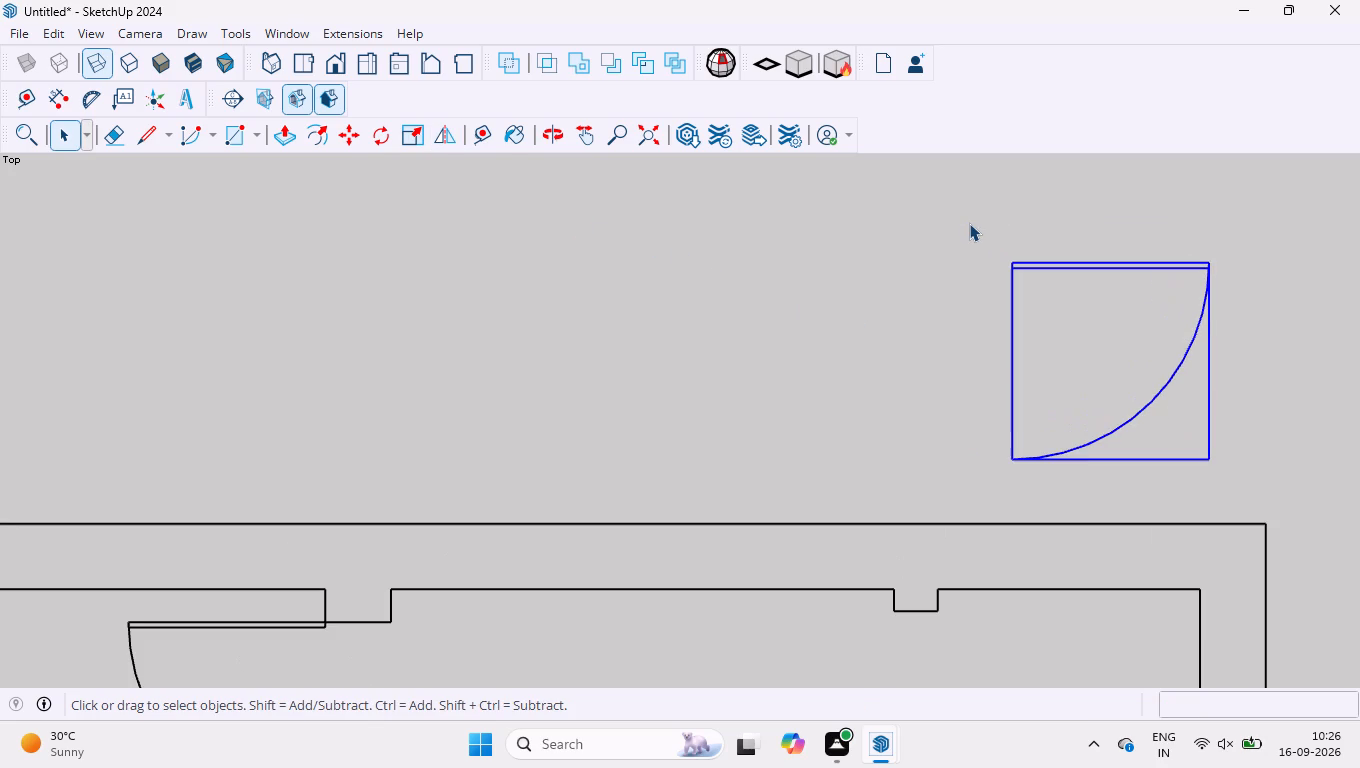
key("m")
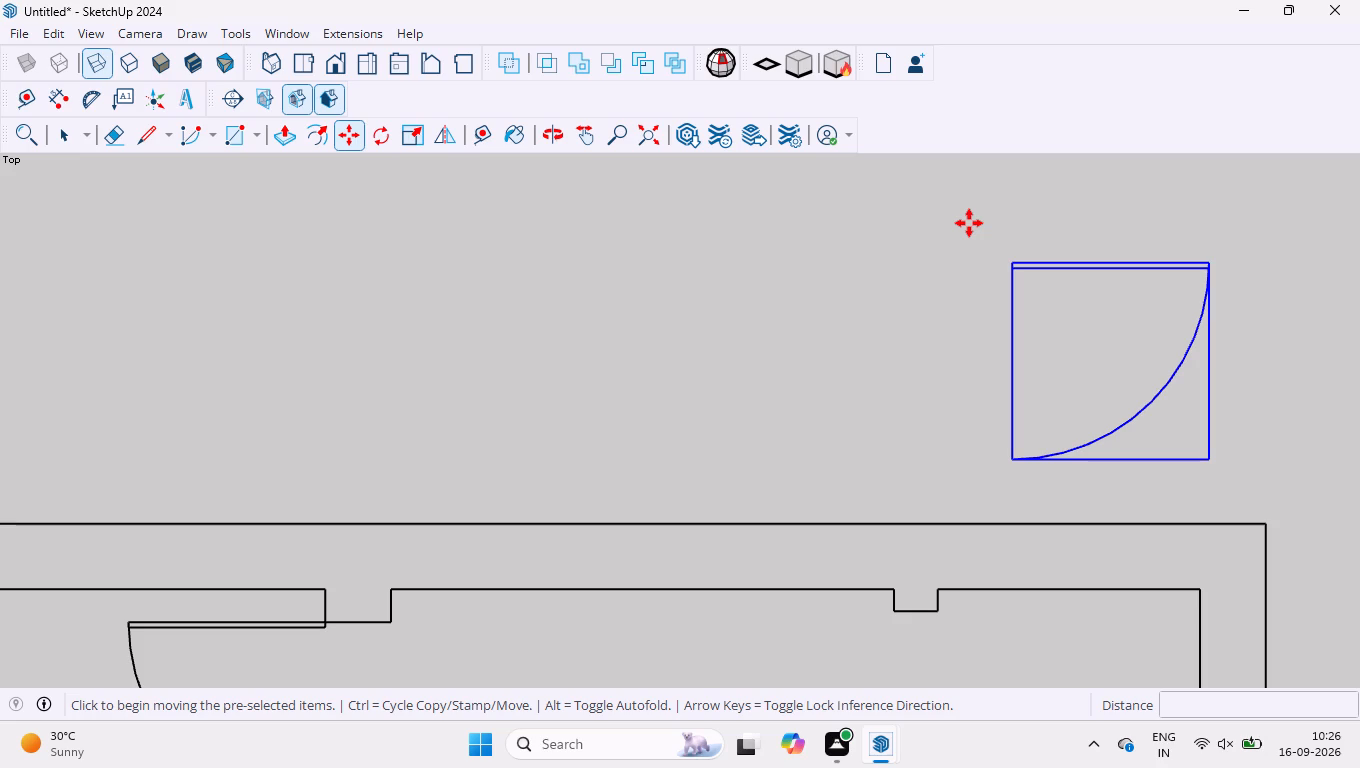
left_click(1012, 254)
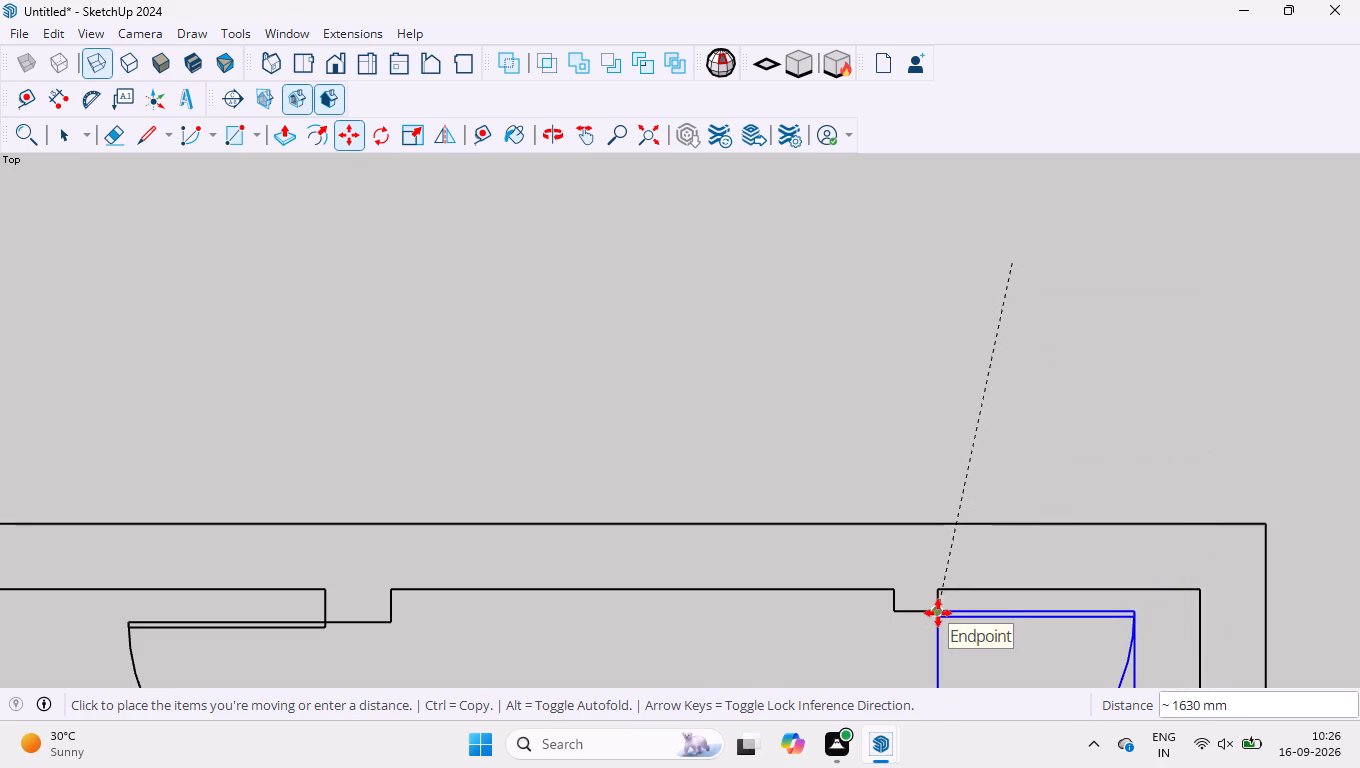
left_click(898, 616)
Scale the door symbol uniformly by about 0.89 from its lower-left corner so its arc meets the lower jamb's top edge.
scroll(821, 352, "down", 2)
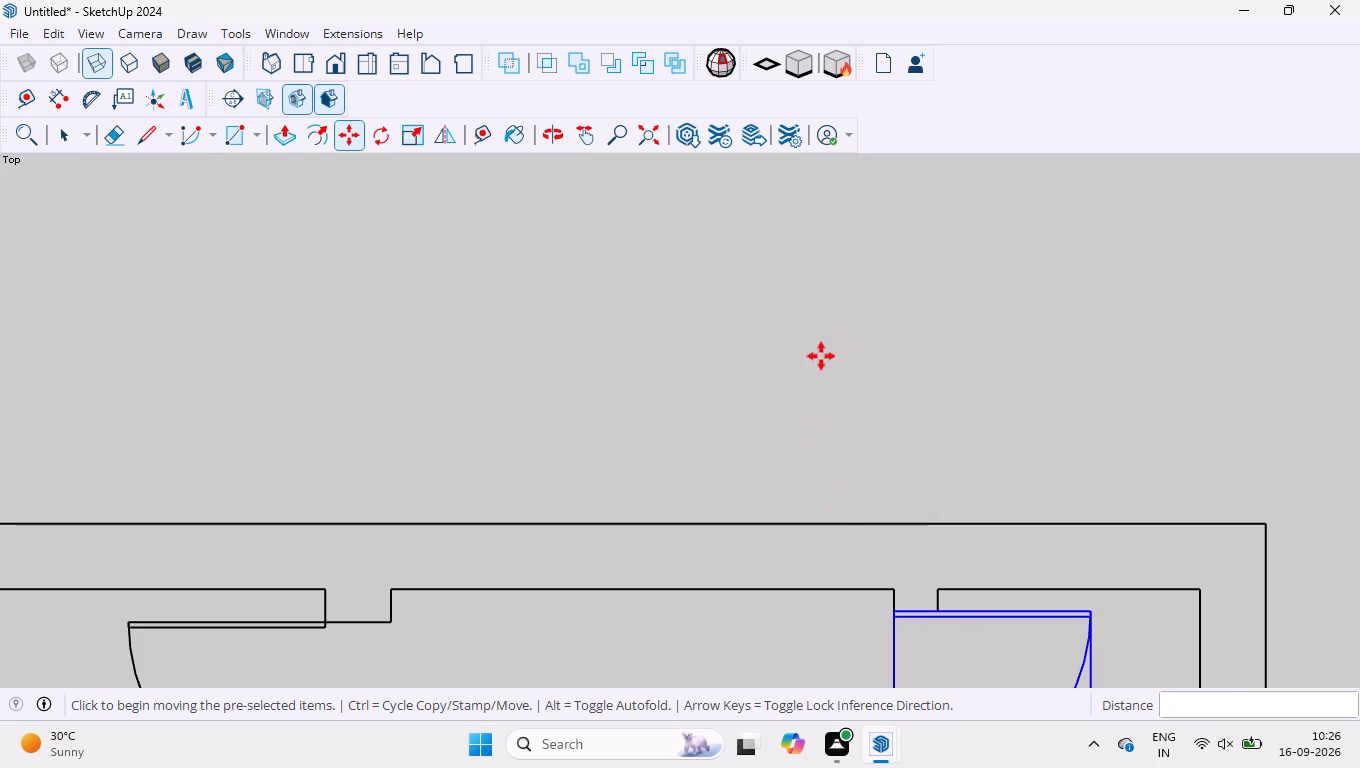
scroll(821, 356, "down", 7)
scroll(839, 558, "up", 12)
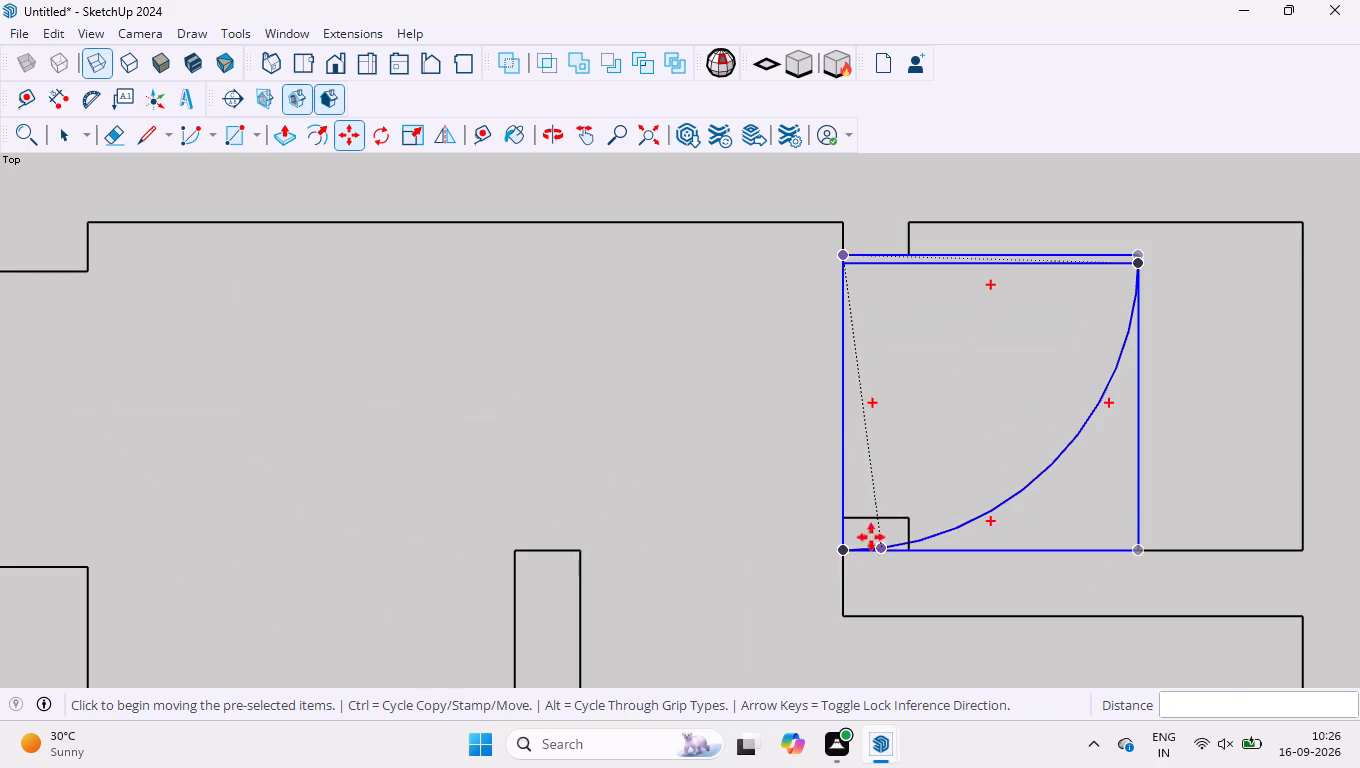
left_click(418, 137)
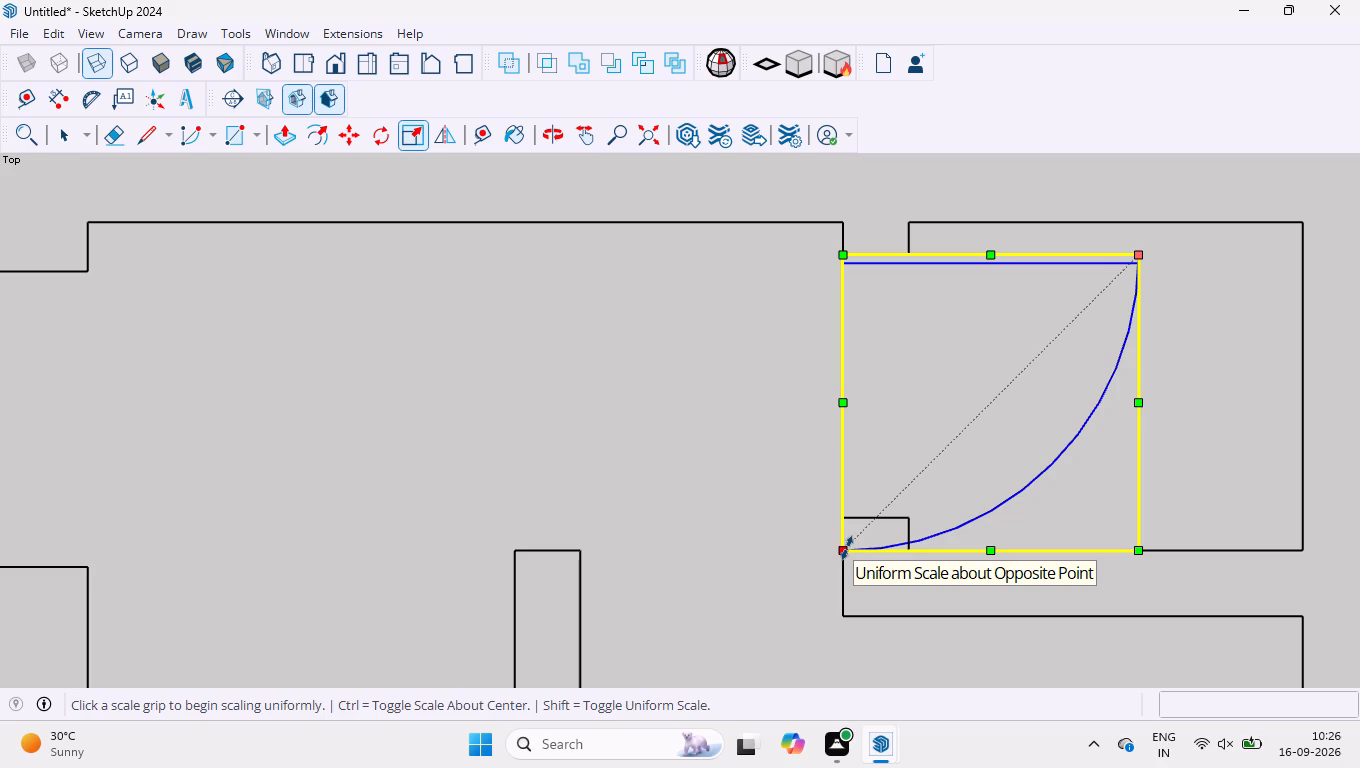
left_click(847, 548)
left_click(873, 519)
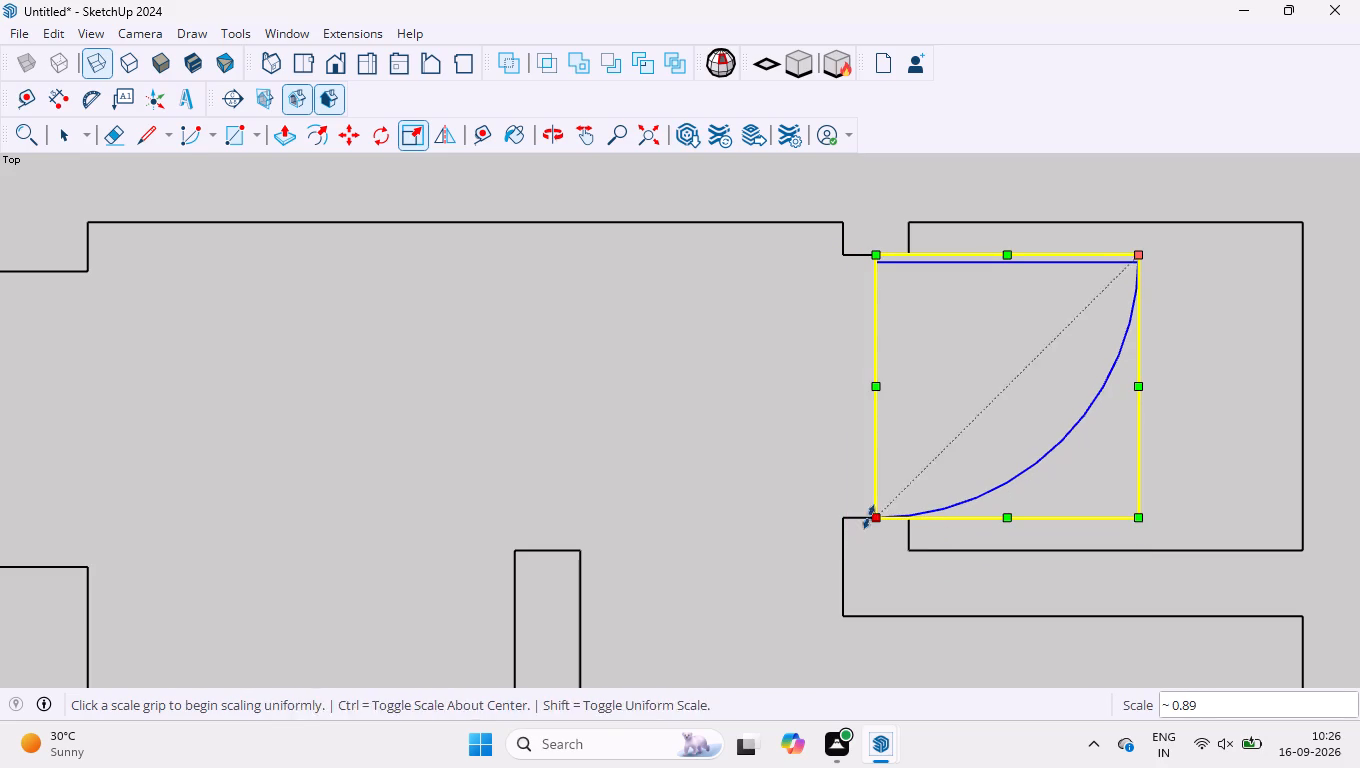
key("space")
left_click(746, 411)
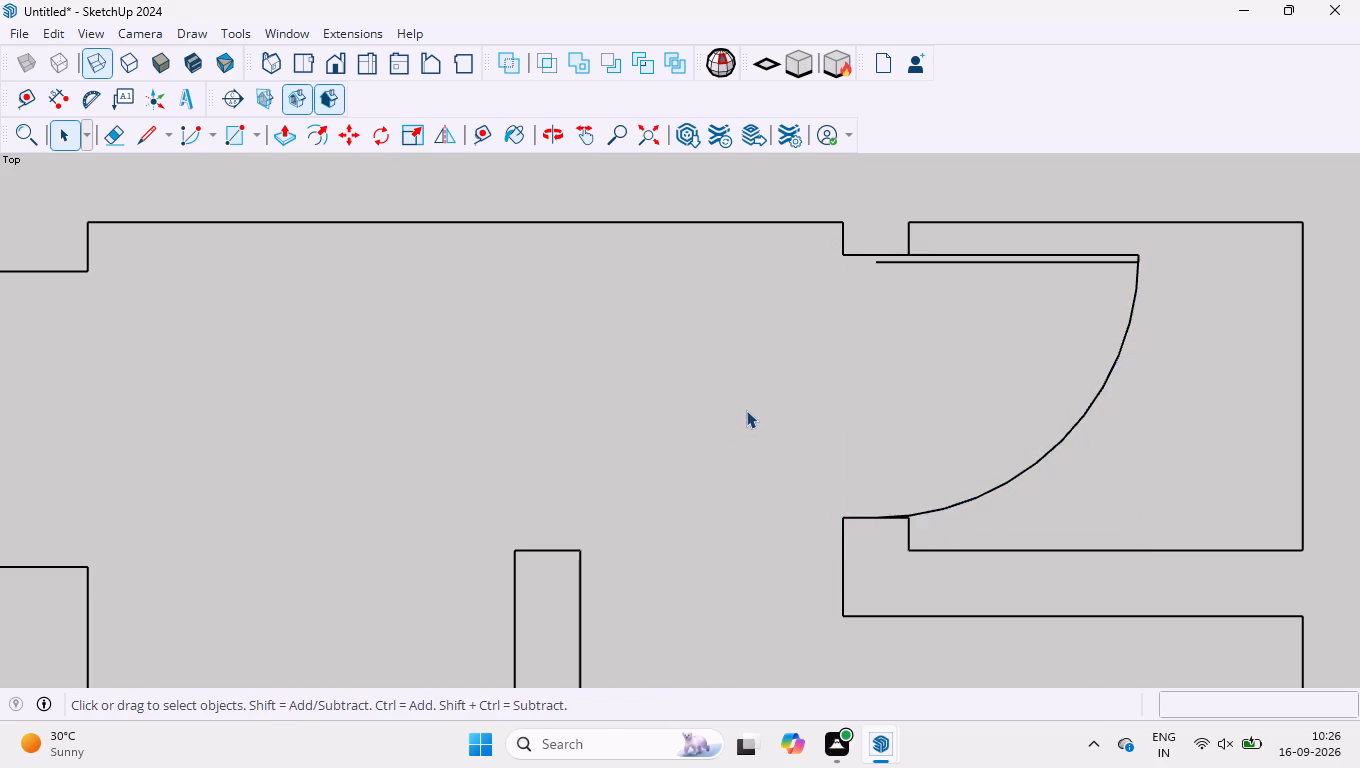
Draw a line about 22 mm long across the open hinge end of the scaled door leaf.
scroll(867, 230, "up", 12)
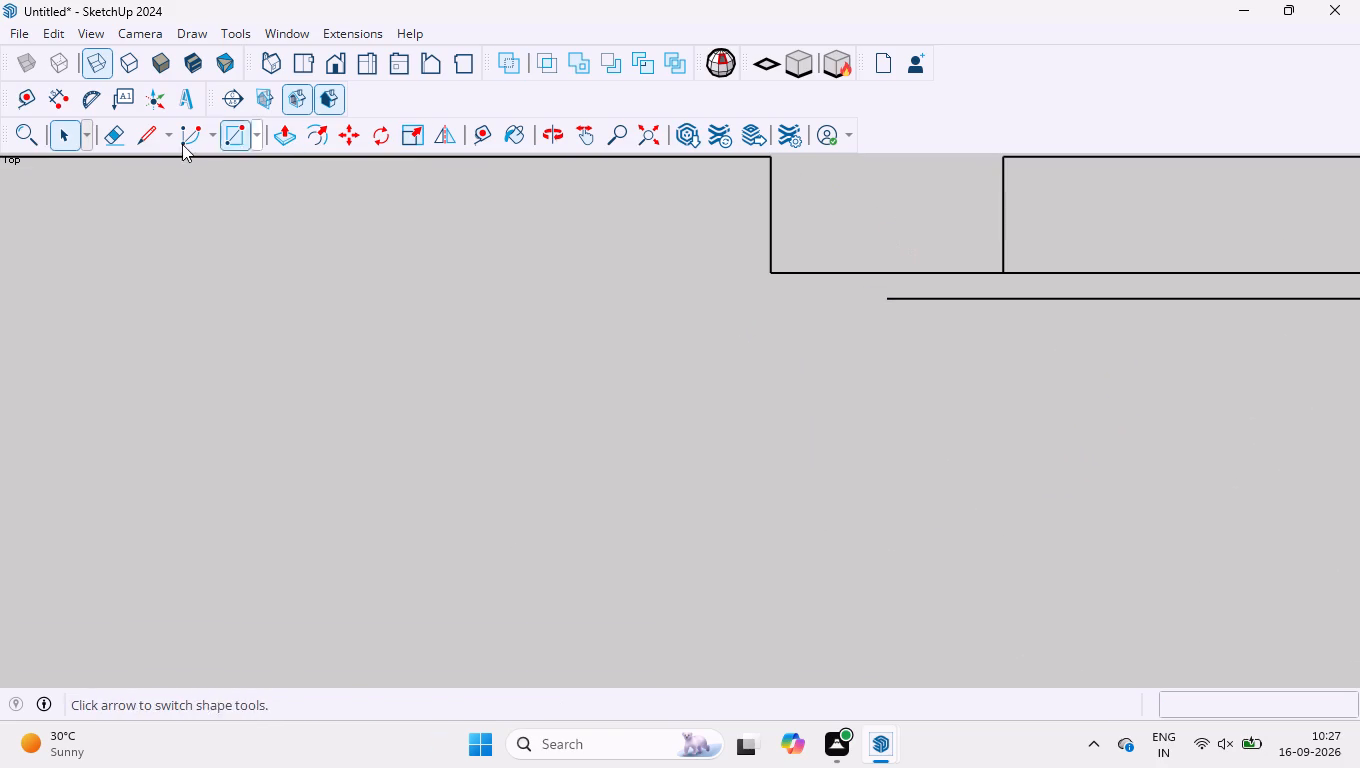
left_click(165, 145)
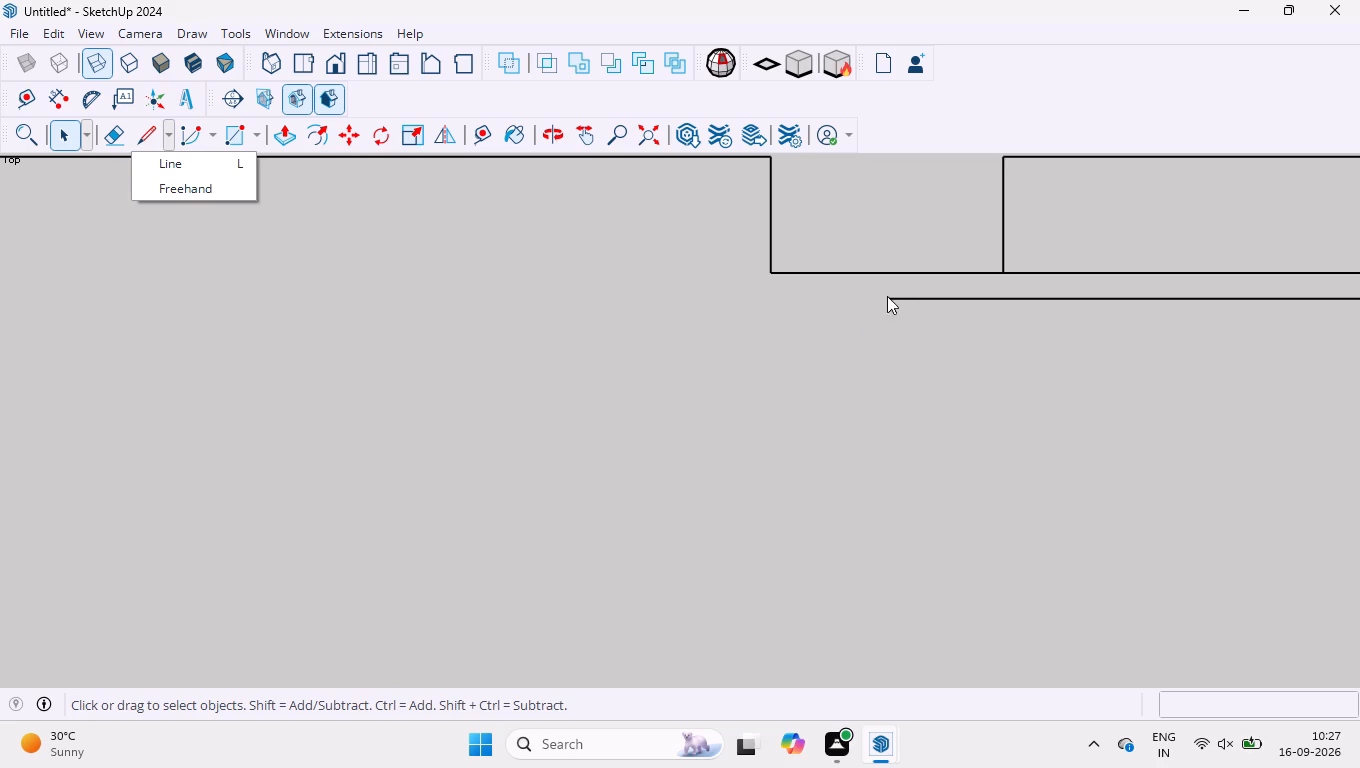
double_click(151, 137)
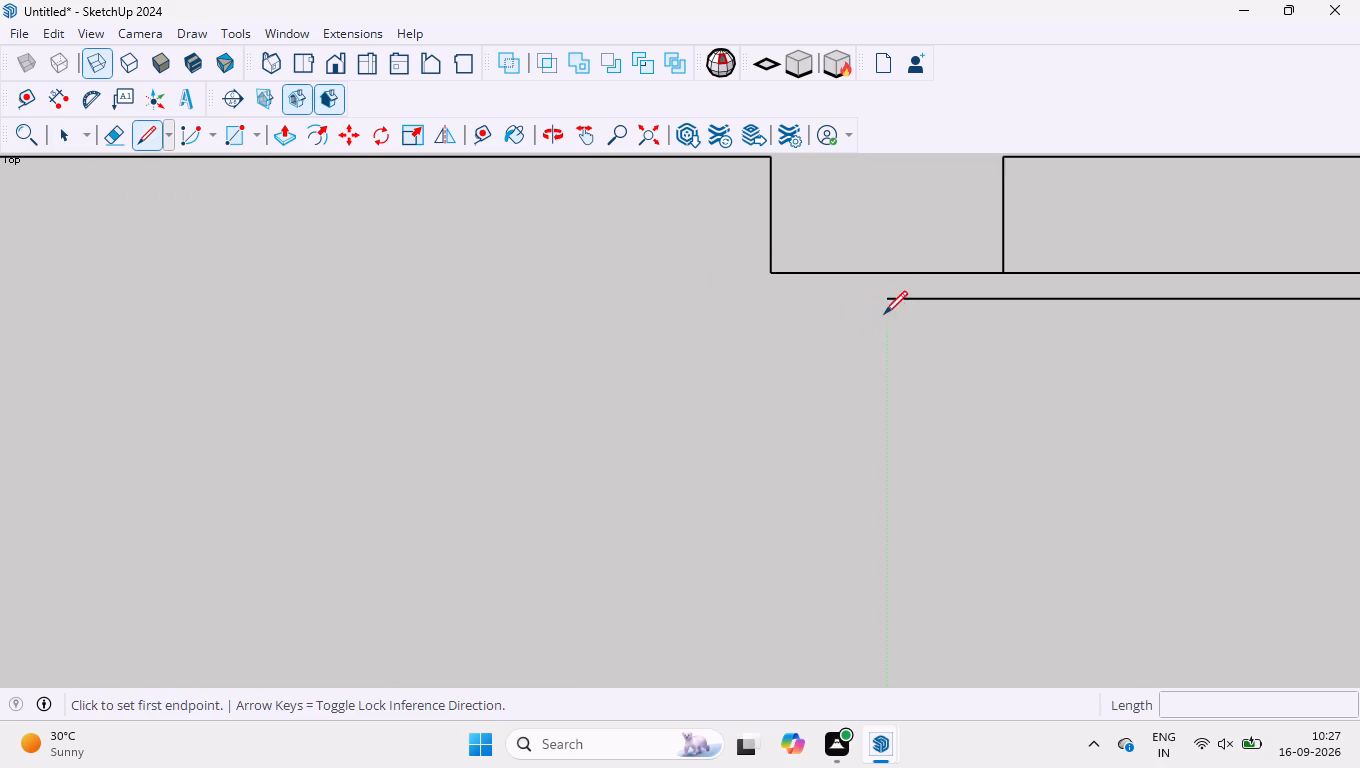
left_click(885, 301)
left_click(887, 277)
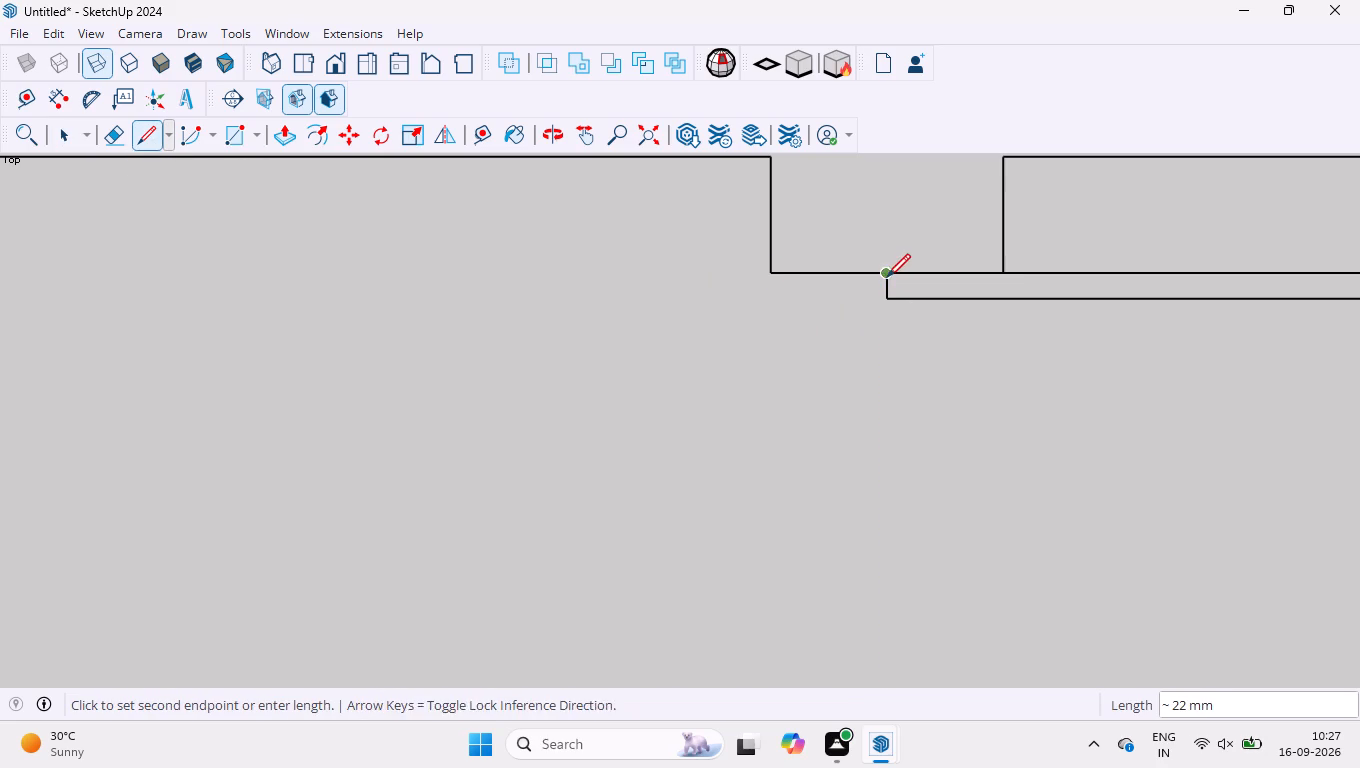
key("space")
Copy the upper-right door symbol and paste the duplicate inside the room directly below.
scroll(726, 395, "down", 7)
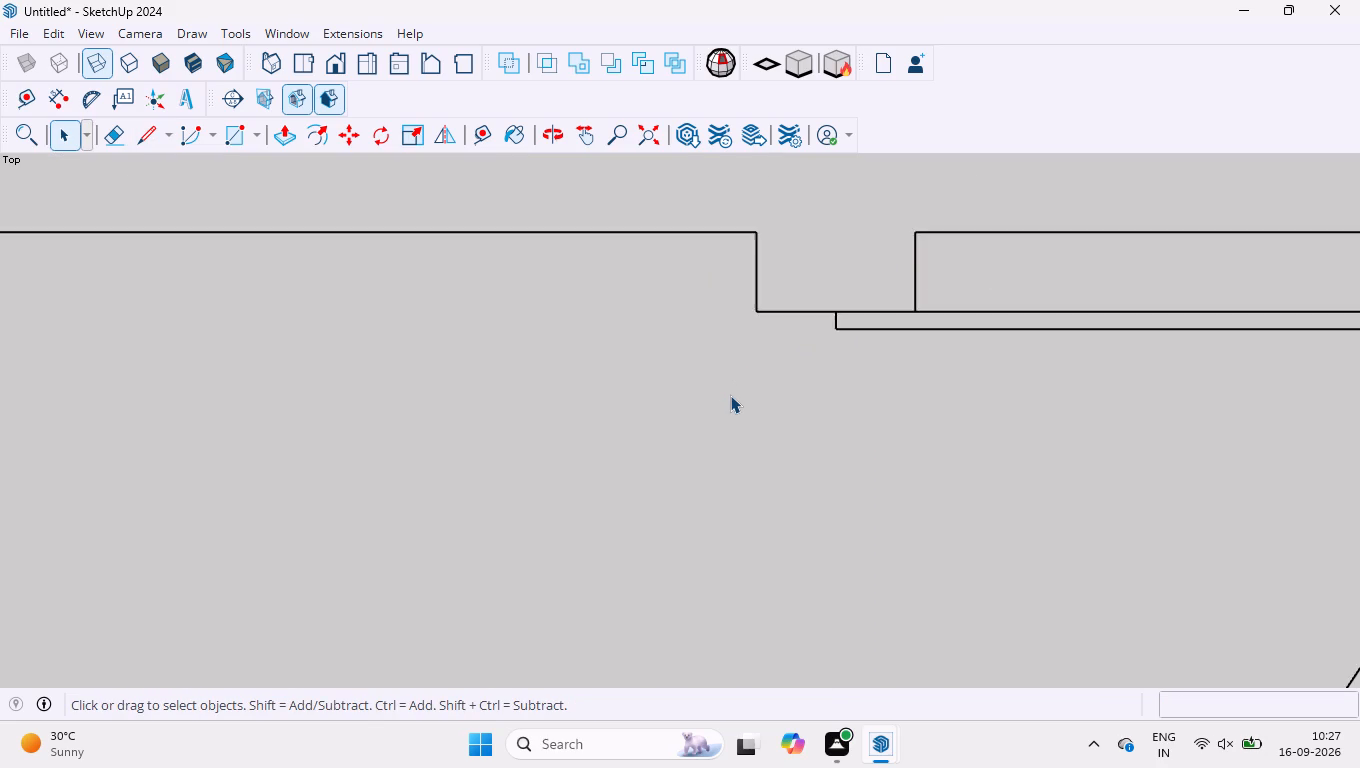
scroll(730, 395, "down", 18)
scroll(811, 324, "down", 4)
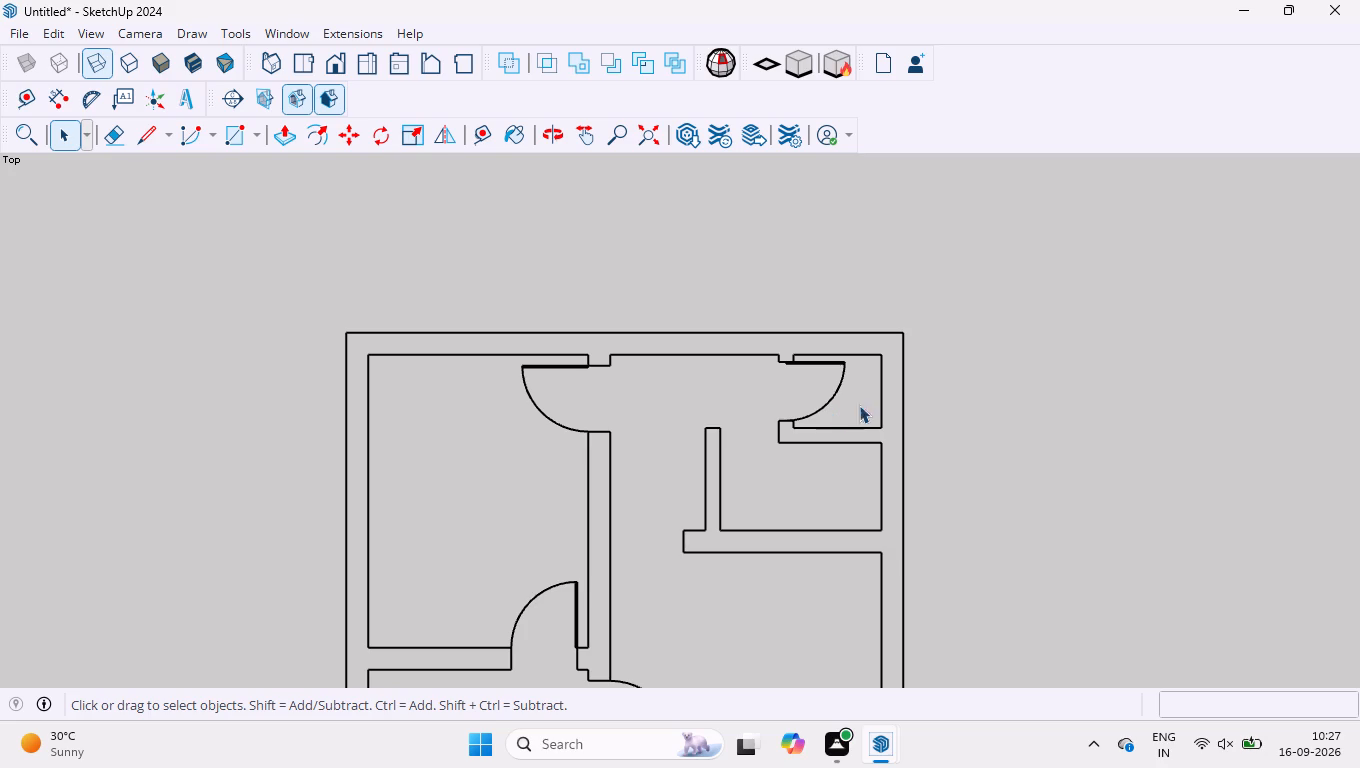
scroll(803, 342, "up", 17)
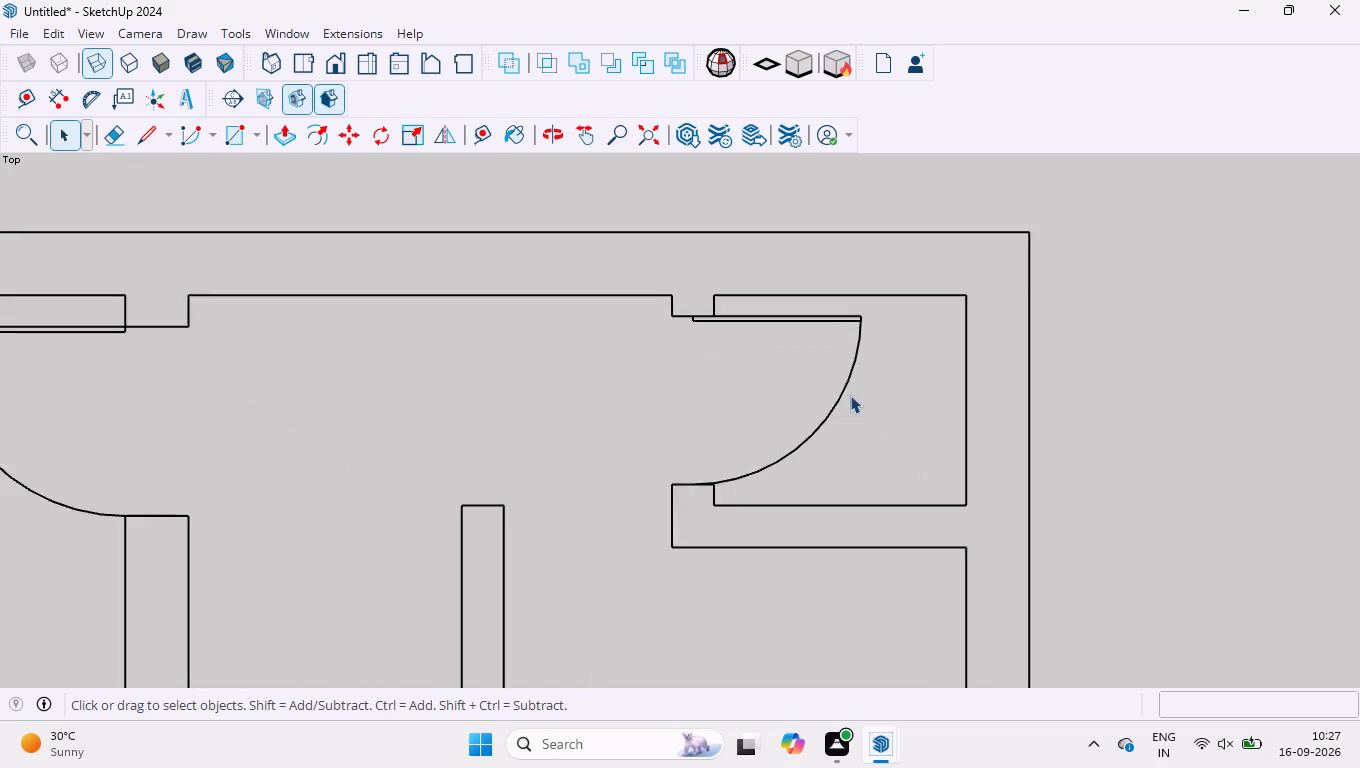
scroll(850, 395, "up", 3)
left_click_drag(891, 268, 778, 514)
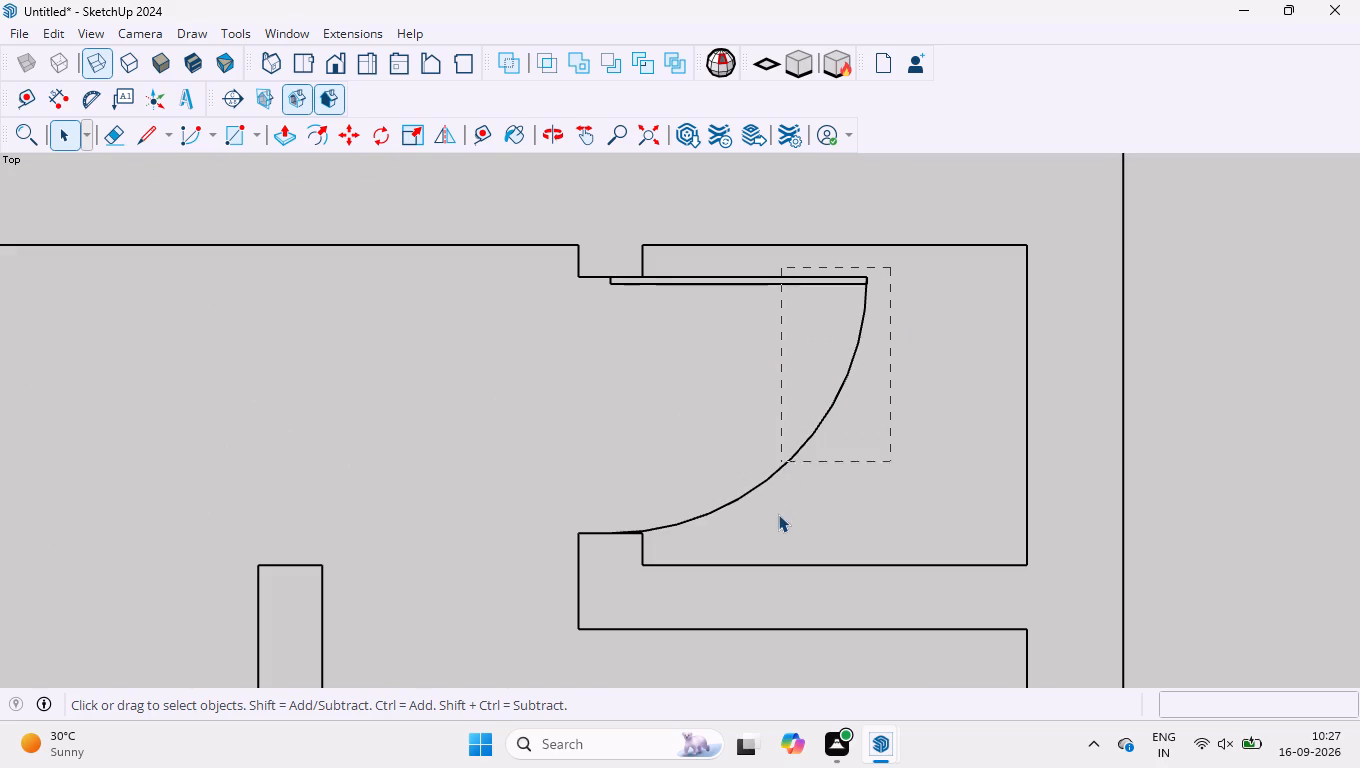
left_click_drag(778, 514, 778, 515)
key("ctrl+c")
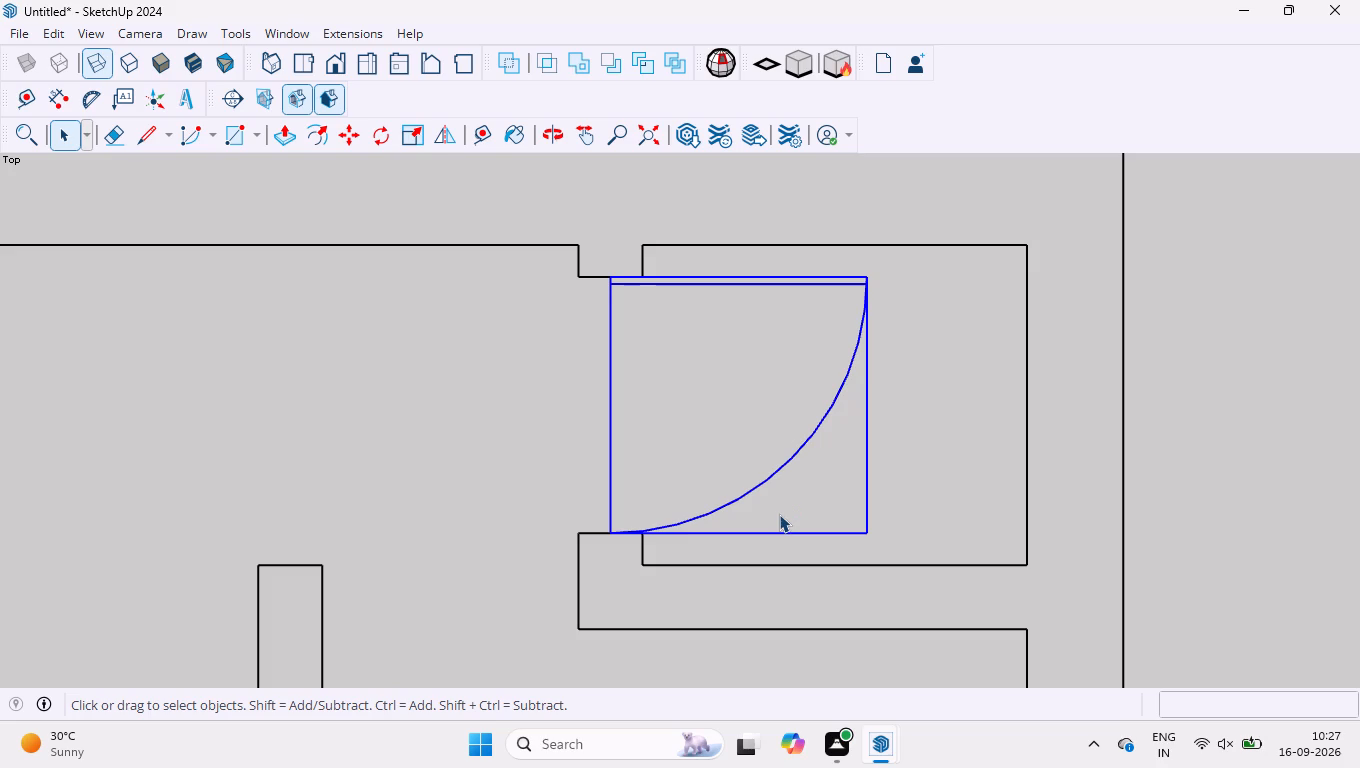
key("ctrl+v")
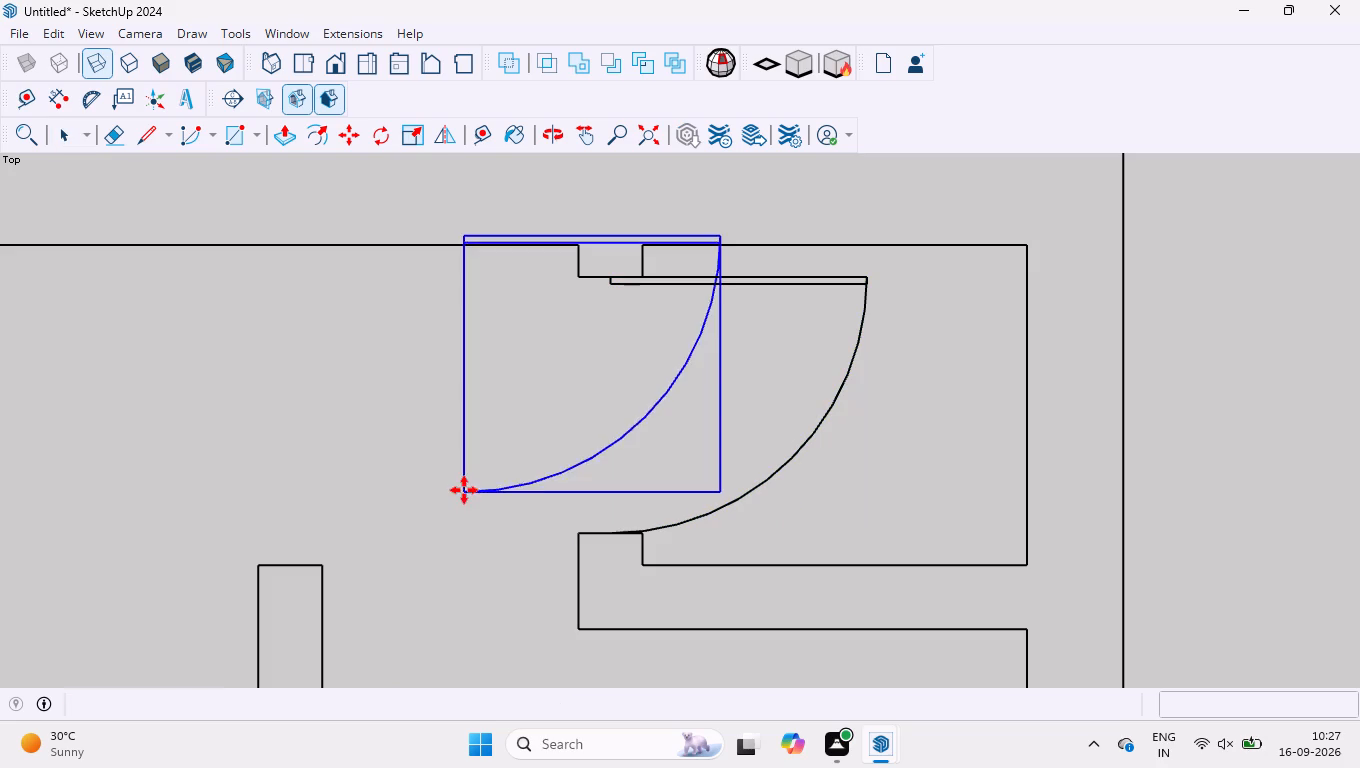
scroll(369, 462, "down", 9)
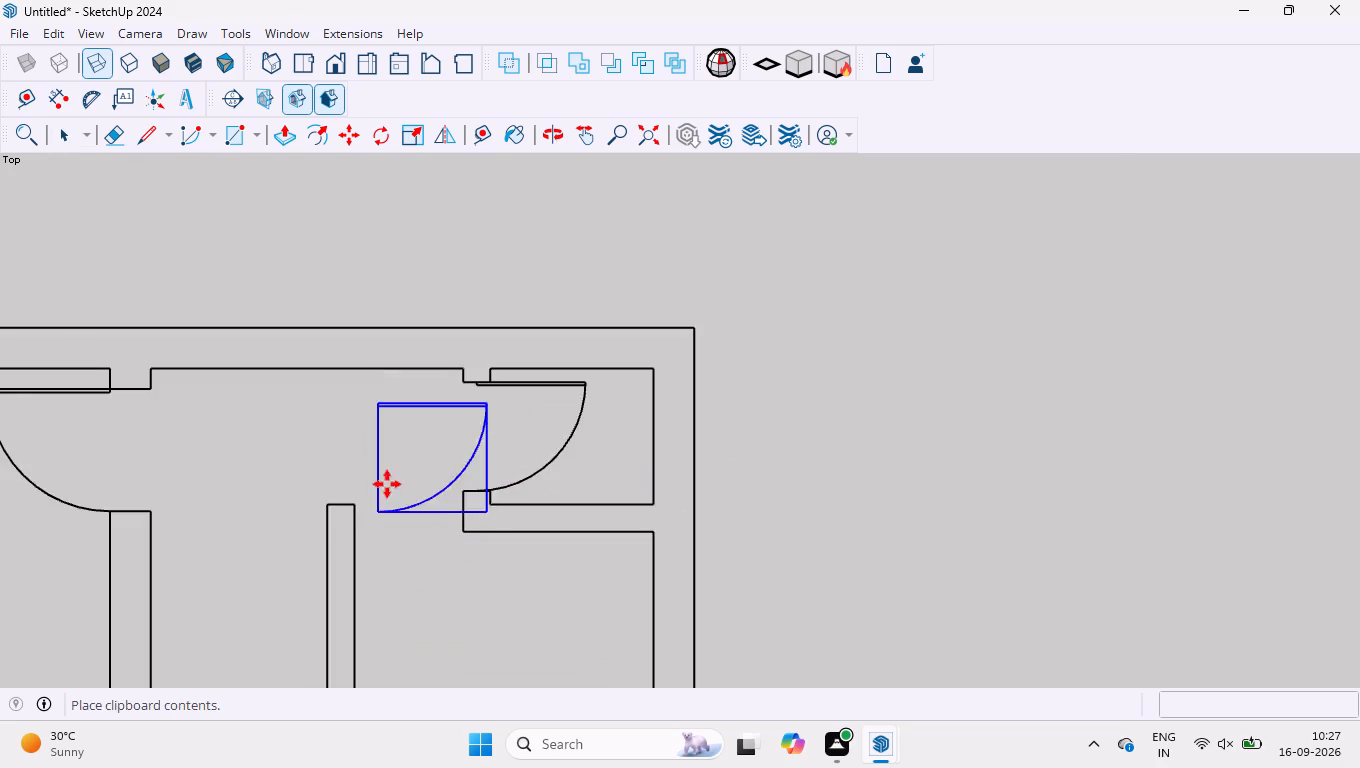
scroll(387, 484, "down", 5)
scroll(340, 621, "up", 4)
scroll(400, 566, "up", 4)
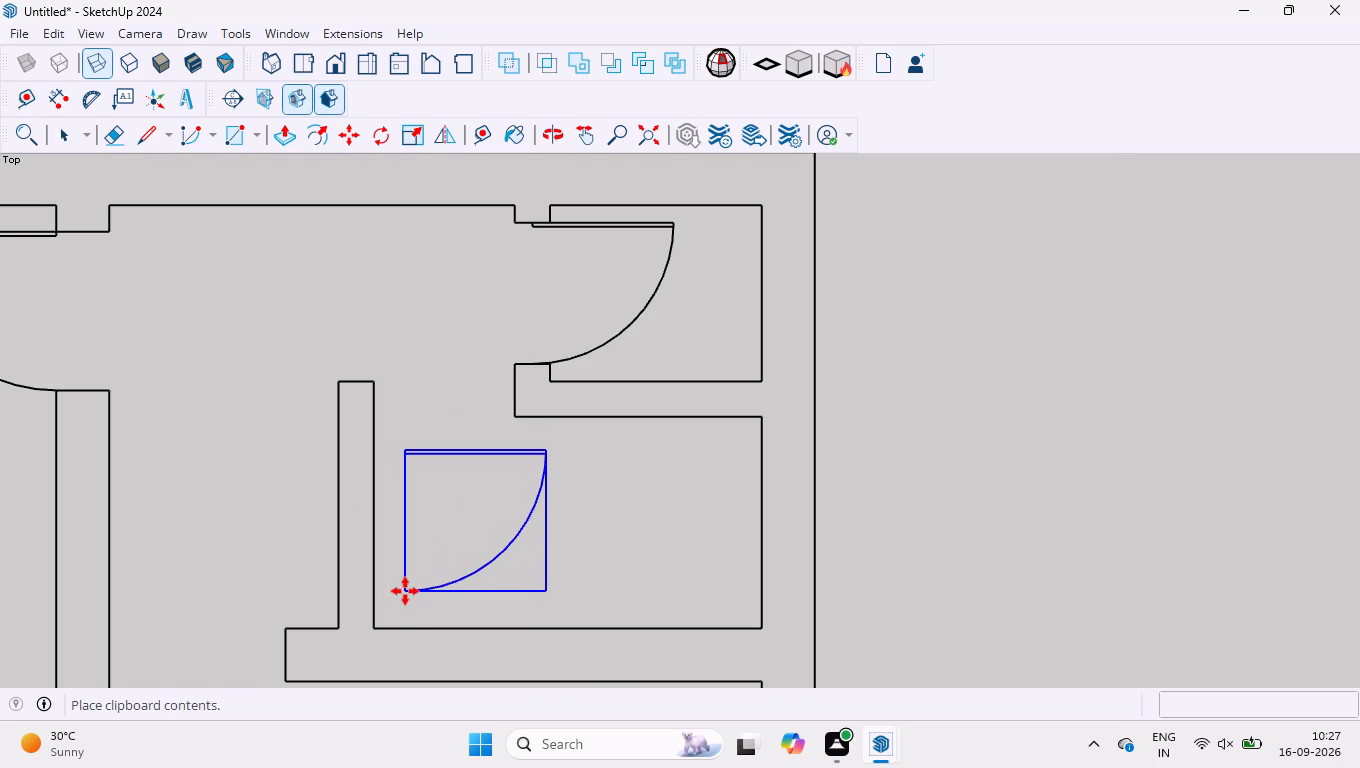
left_click(405, 591)
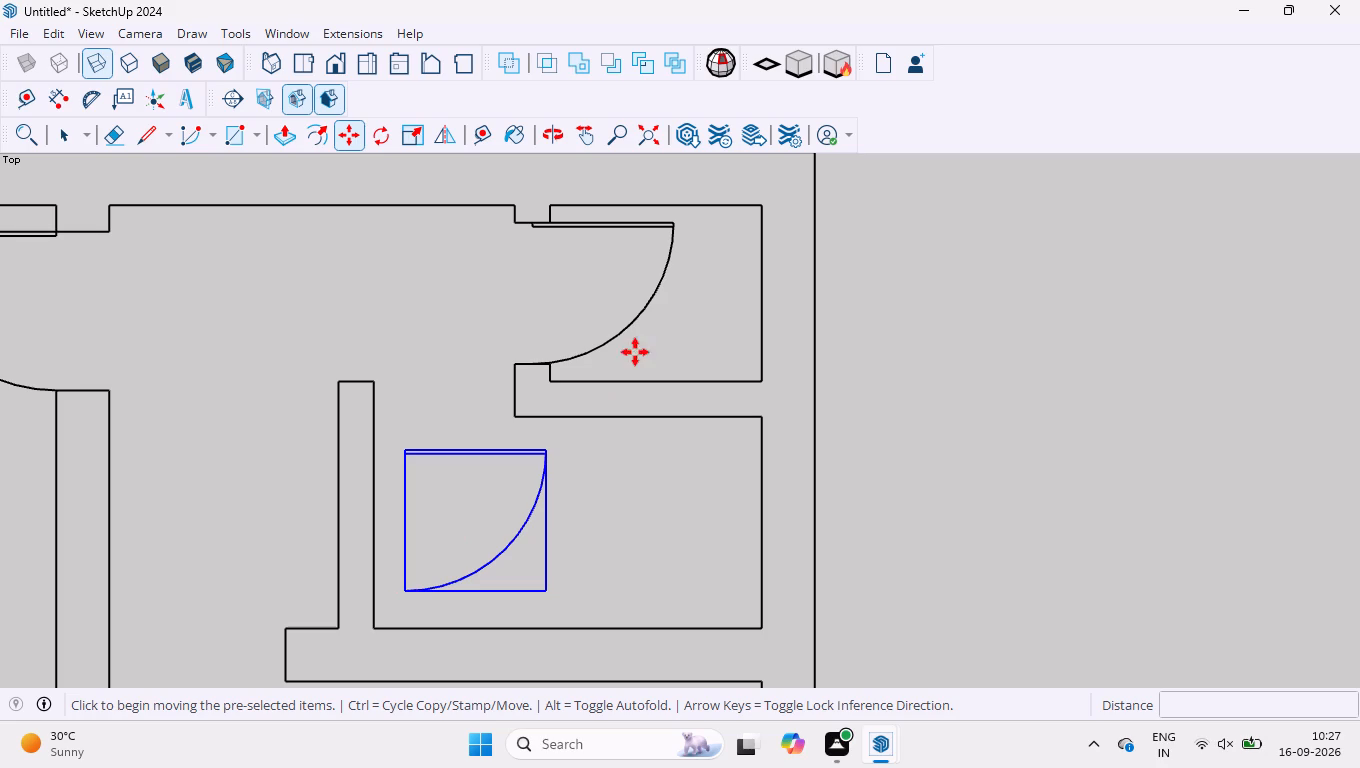
Rotate the copied door symbol 90 degrees counterclockwise about its upper-left hinge corner so the leaf stands vertical.
scroll(397, 536, "up", 3)
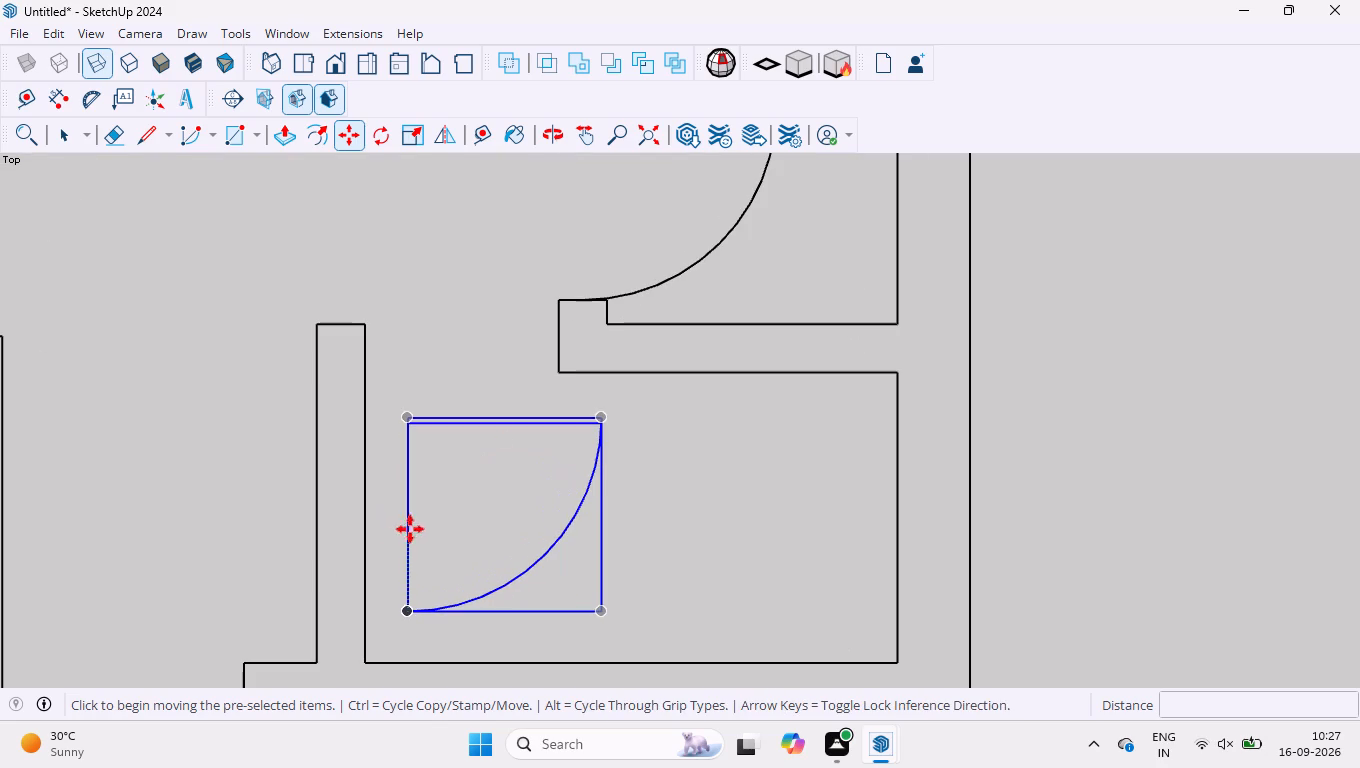
key("space")
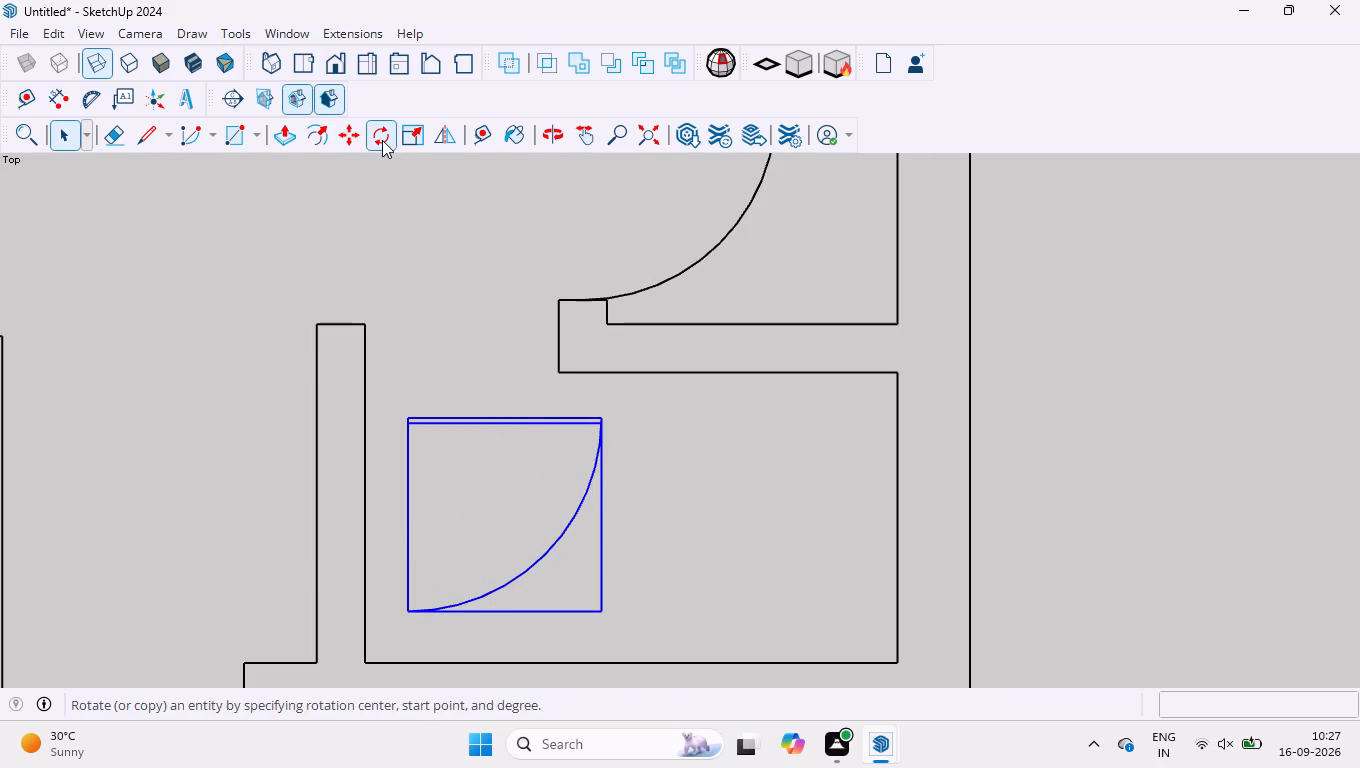
left_click(383, 139)
left_click(401, 418)
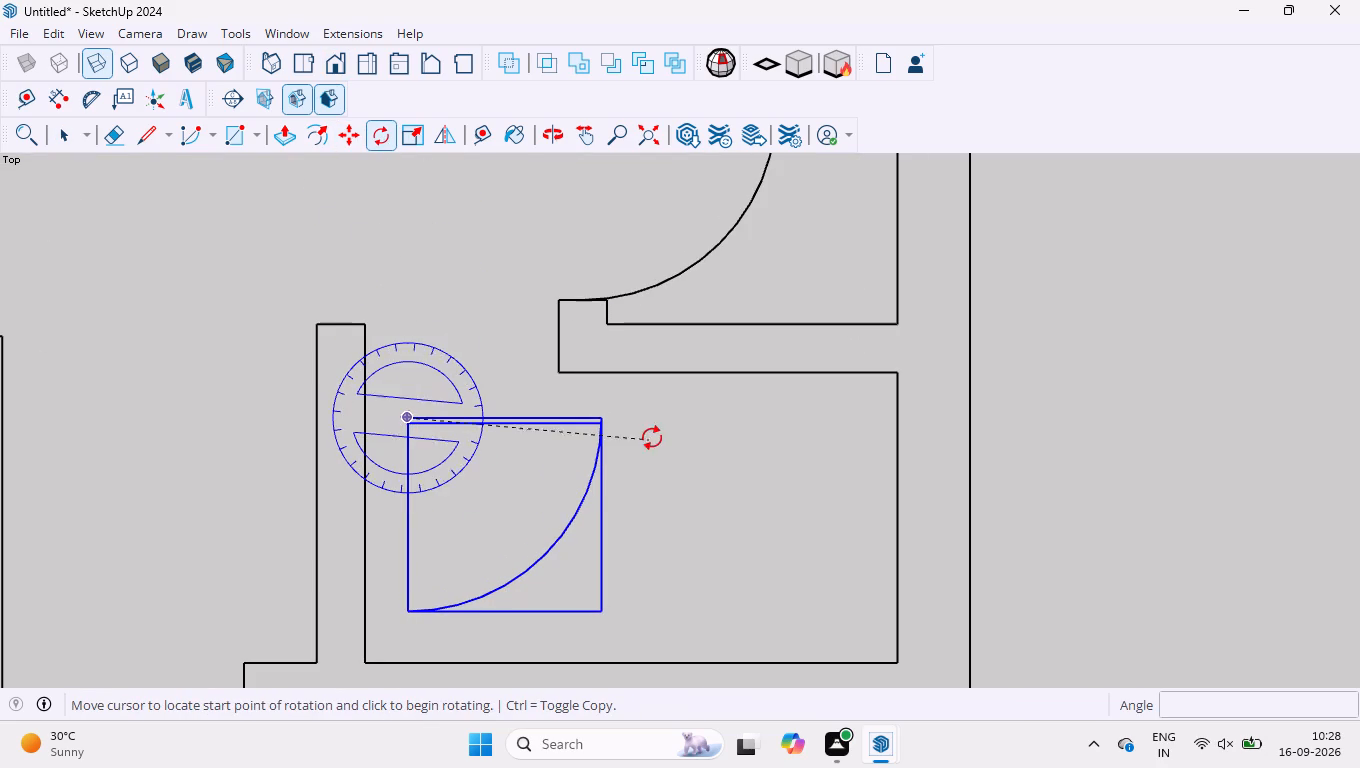
left_click(598, 418)
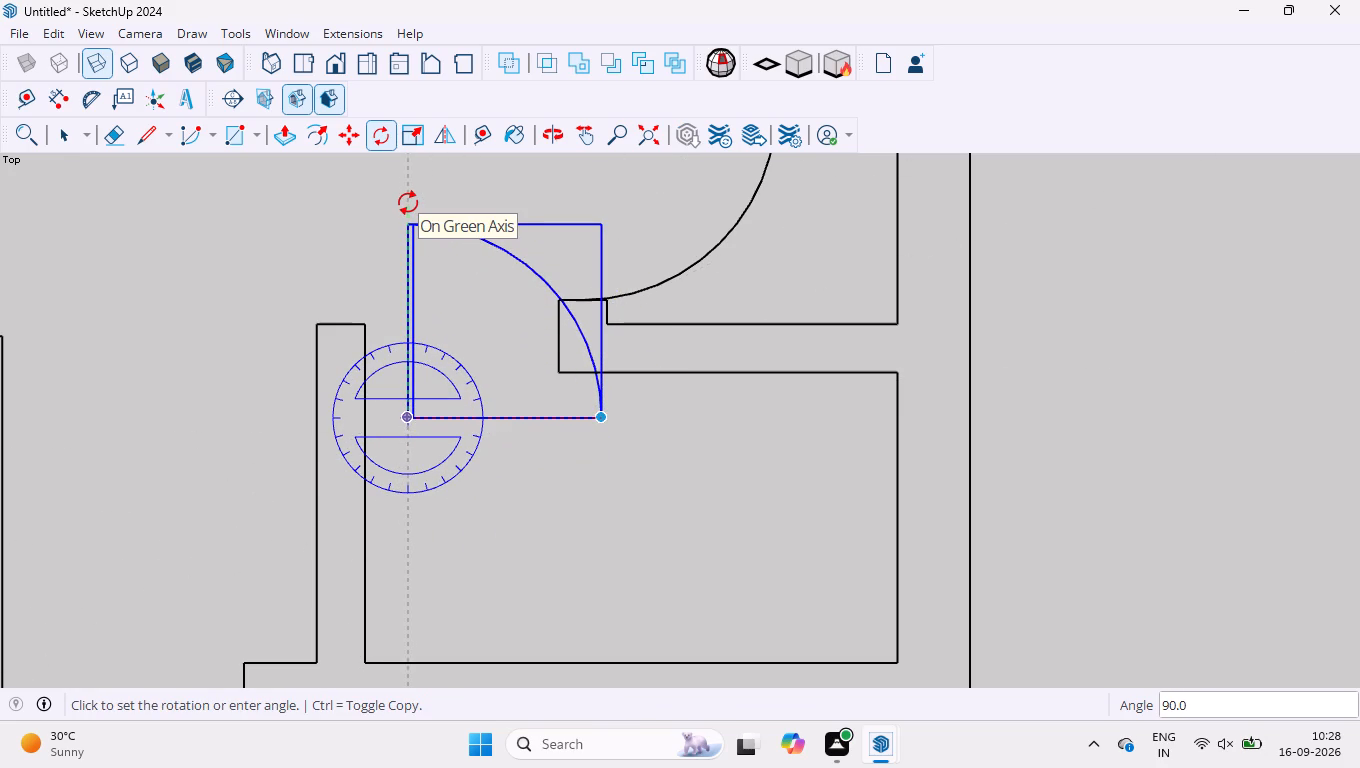
left_click(408, 203)
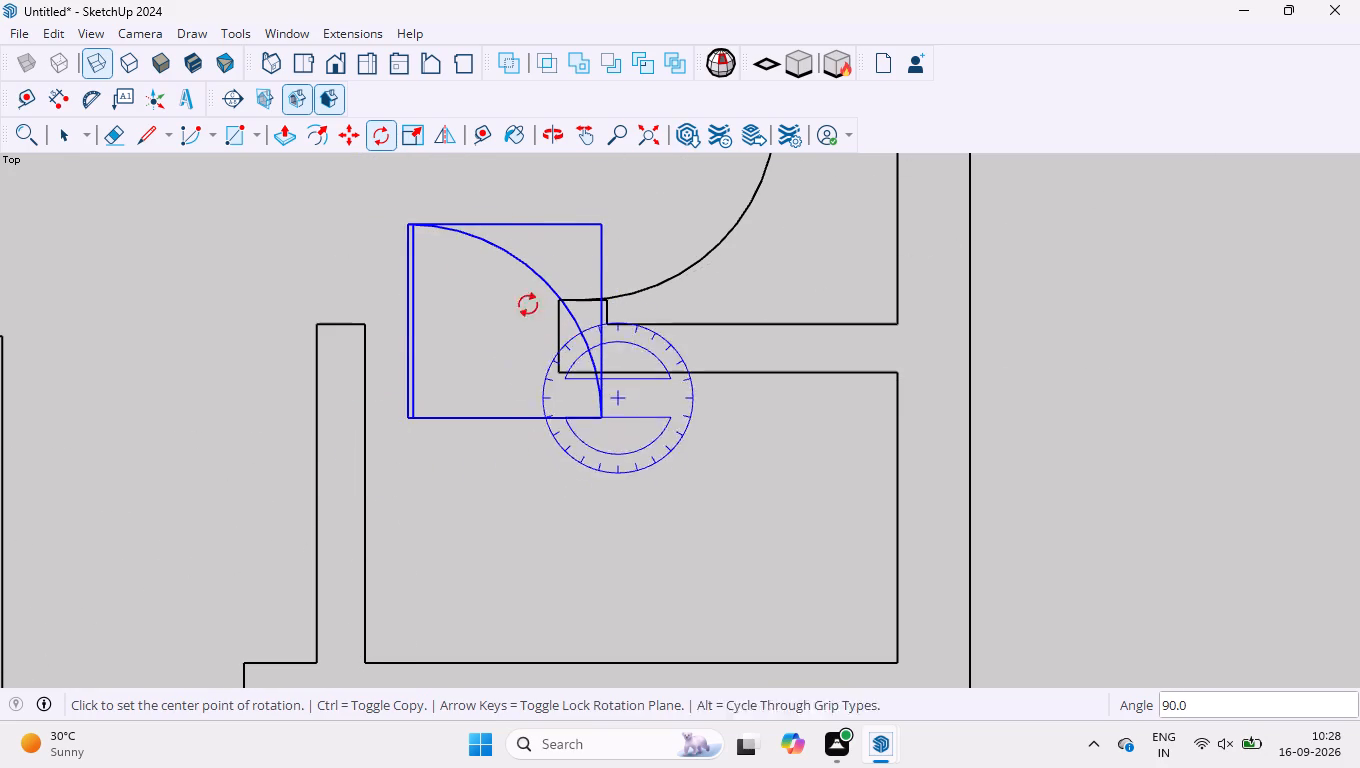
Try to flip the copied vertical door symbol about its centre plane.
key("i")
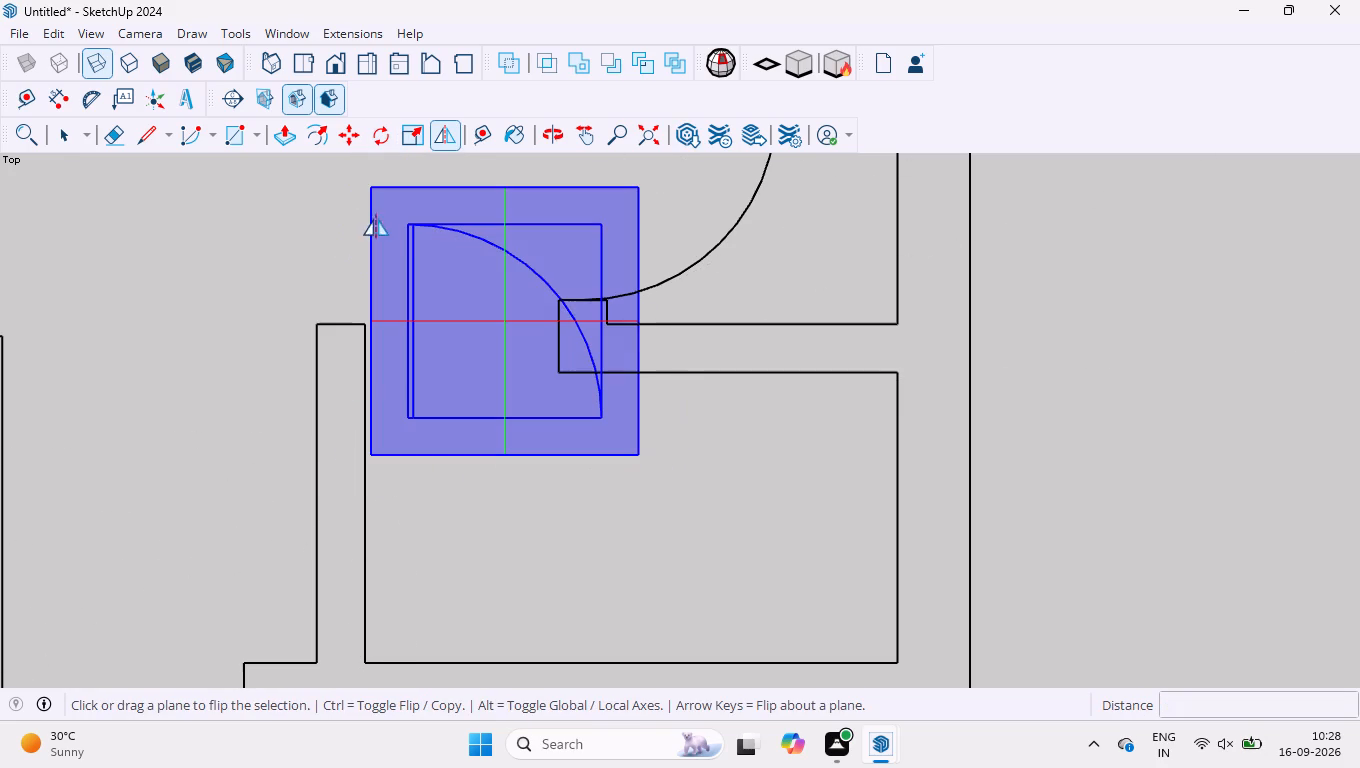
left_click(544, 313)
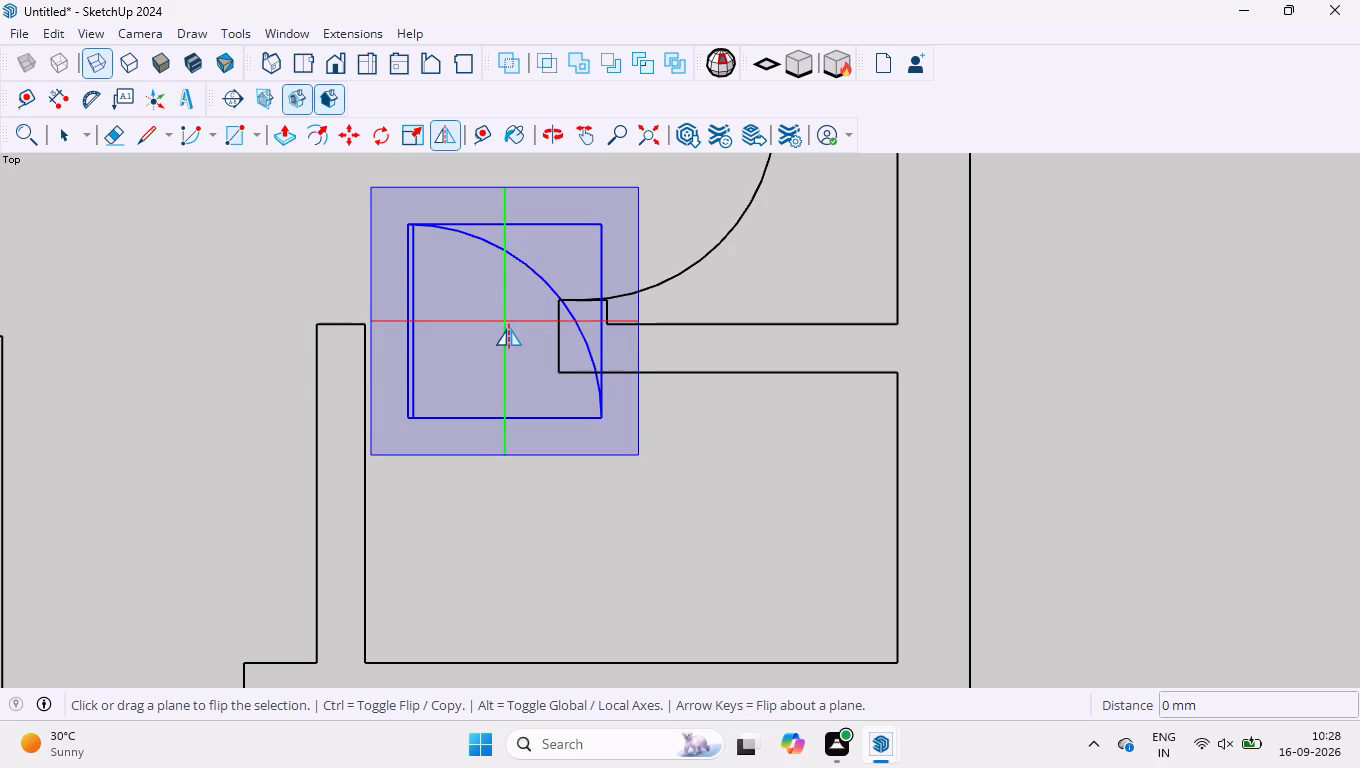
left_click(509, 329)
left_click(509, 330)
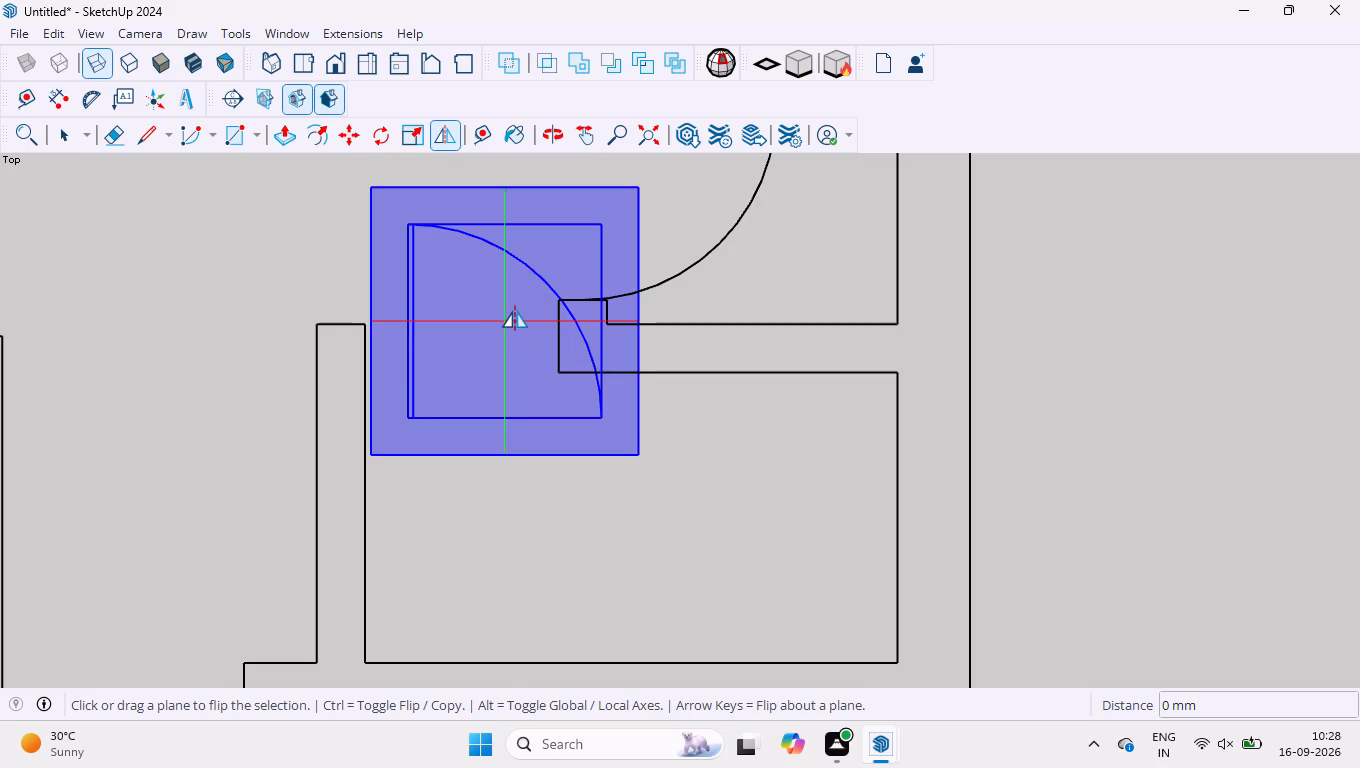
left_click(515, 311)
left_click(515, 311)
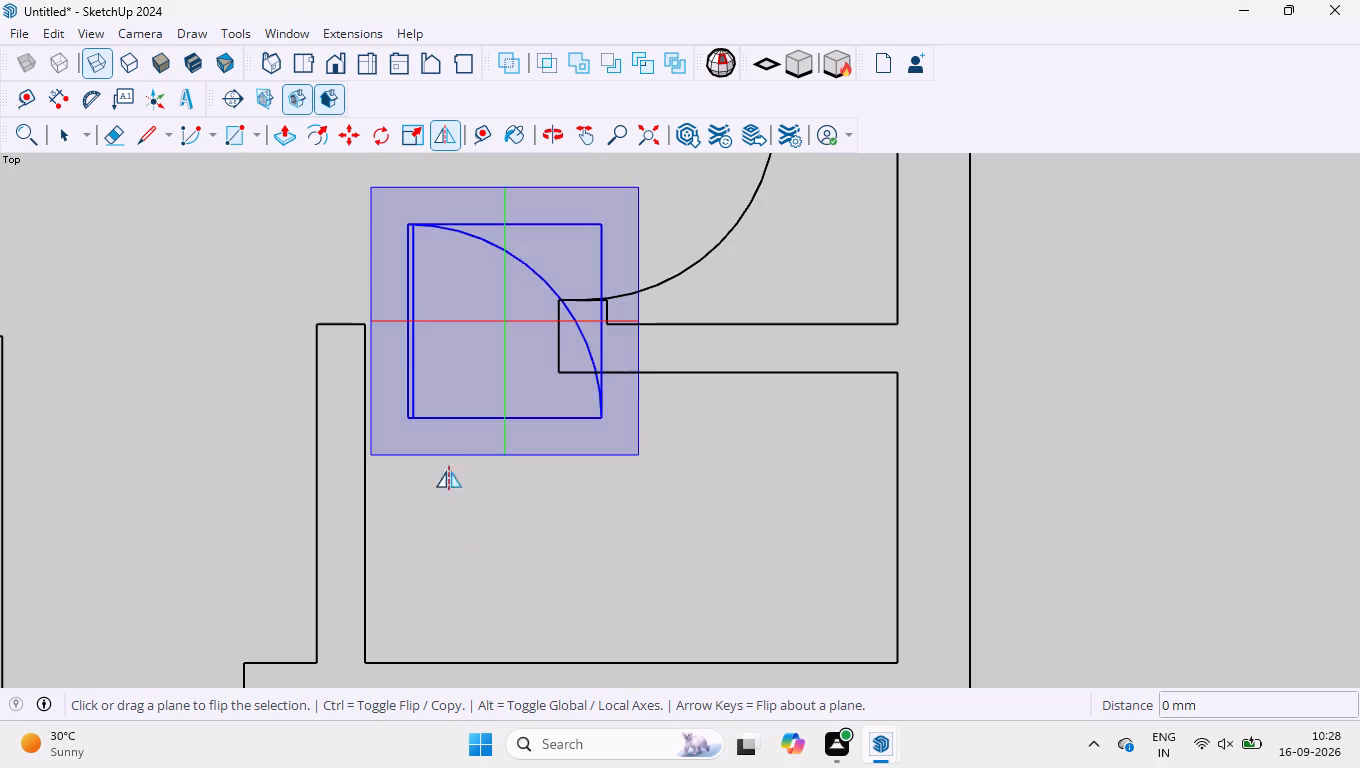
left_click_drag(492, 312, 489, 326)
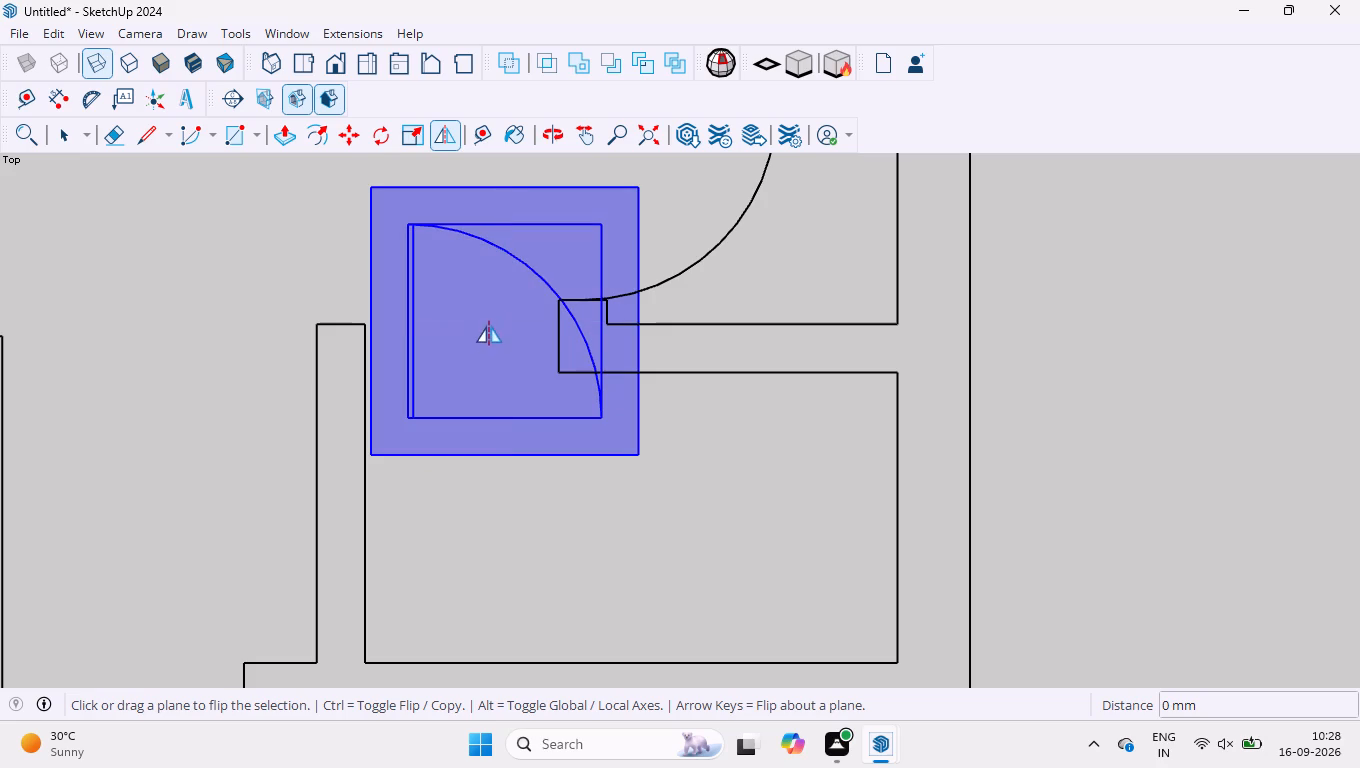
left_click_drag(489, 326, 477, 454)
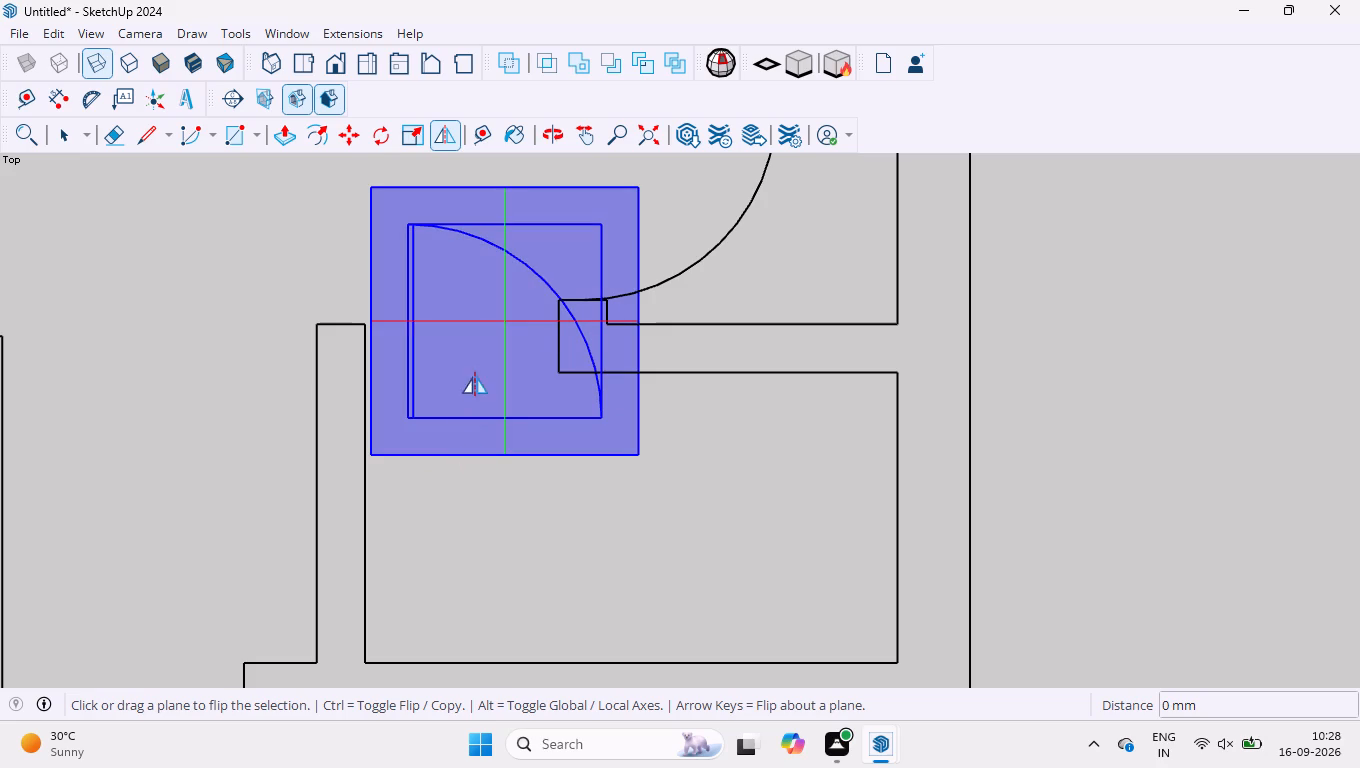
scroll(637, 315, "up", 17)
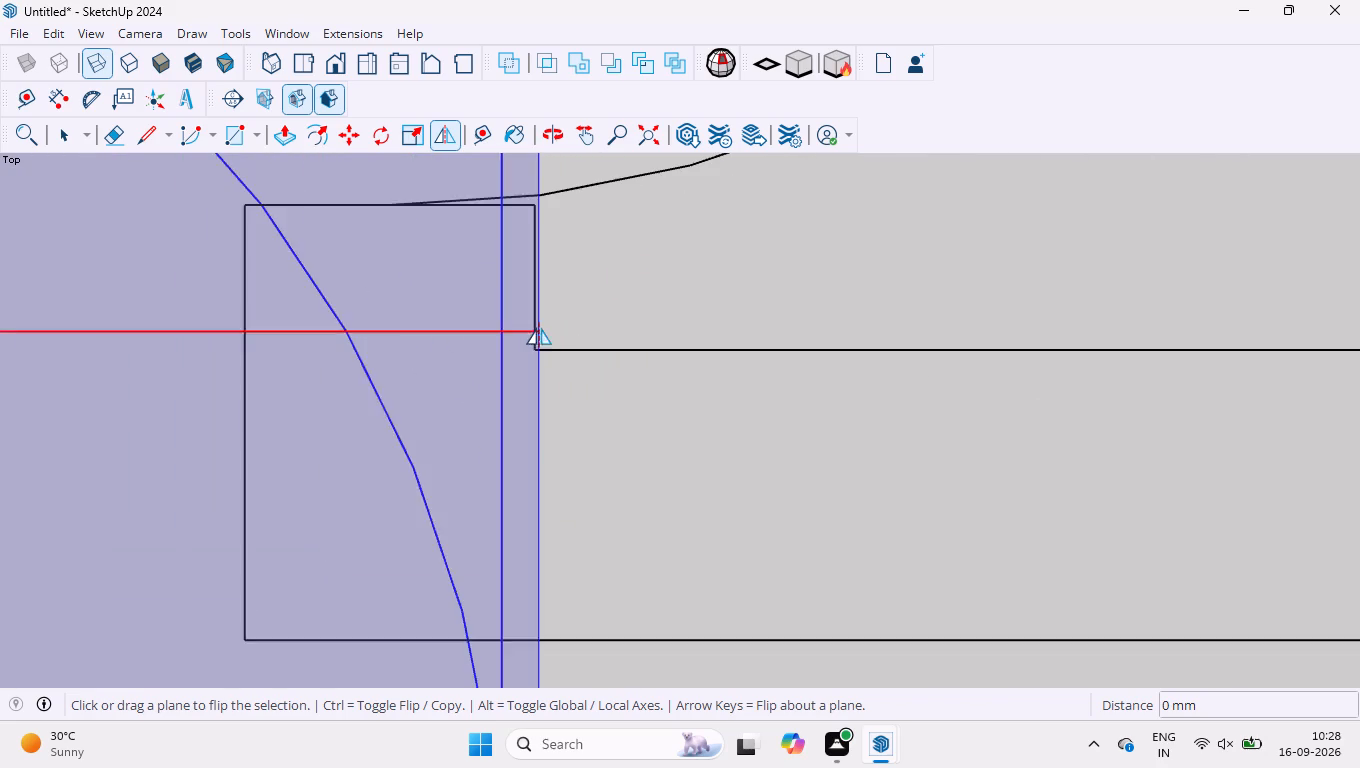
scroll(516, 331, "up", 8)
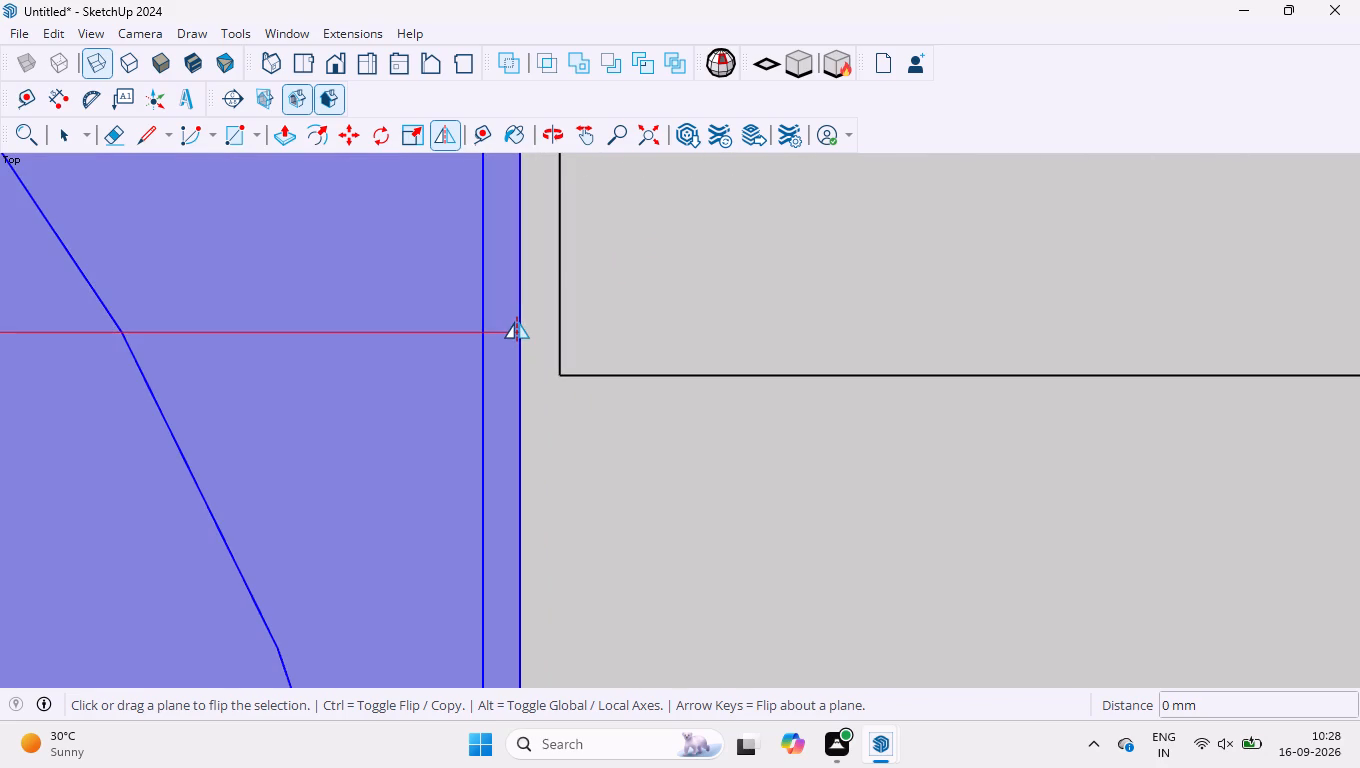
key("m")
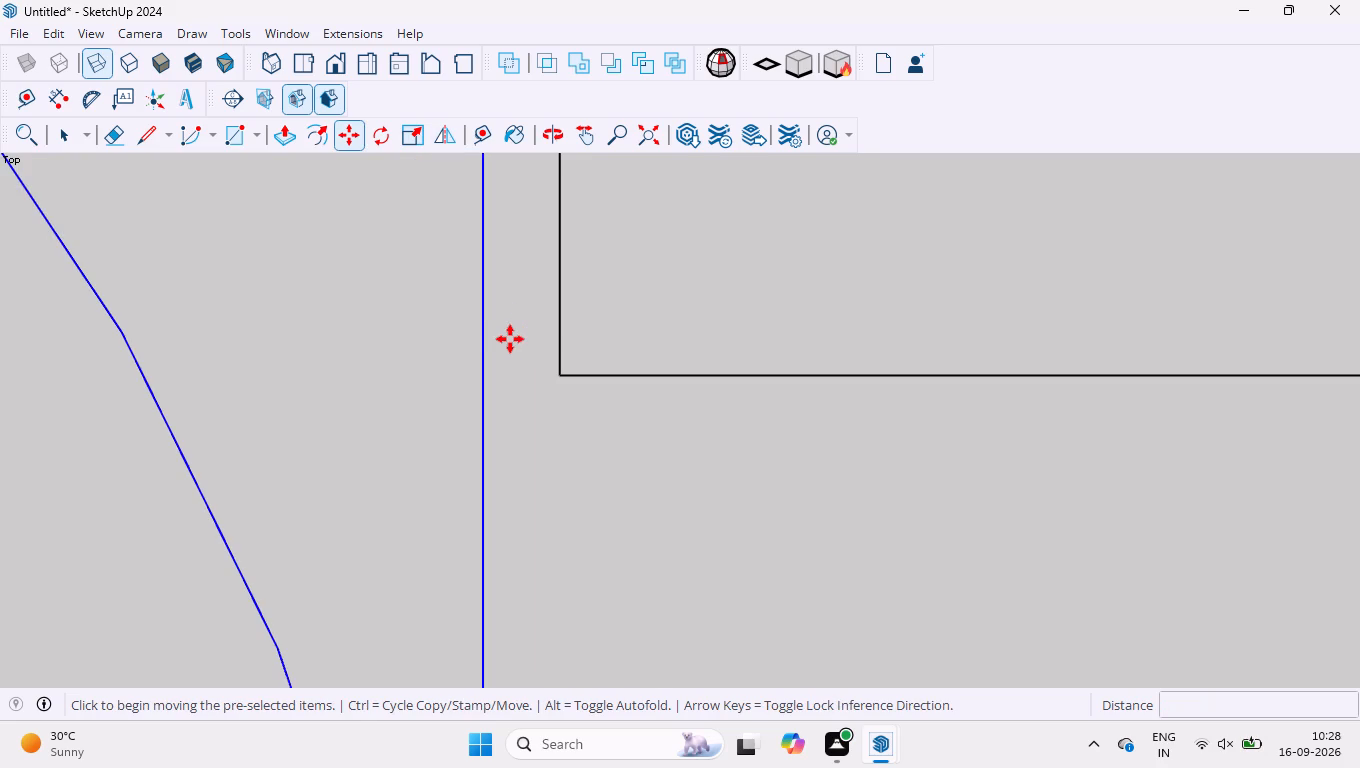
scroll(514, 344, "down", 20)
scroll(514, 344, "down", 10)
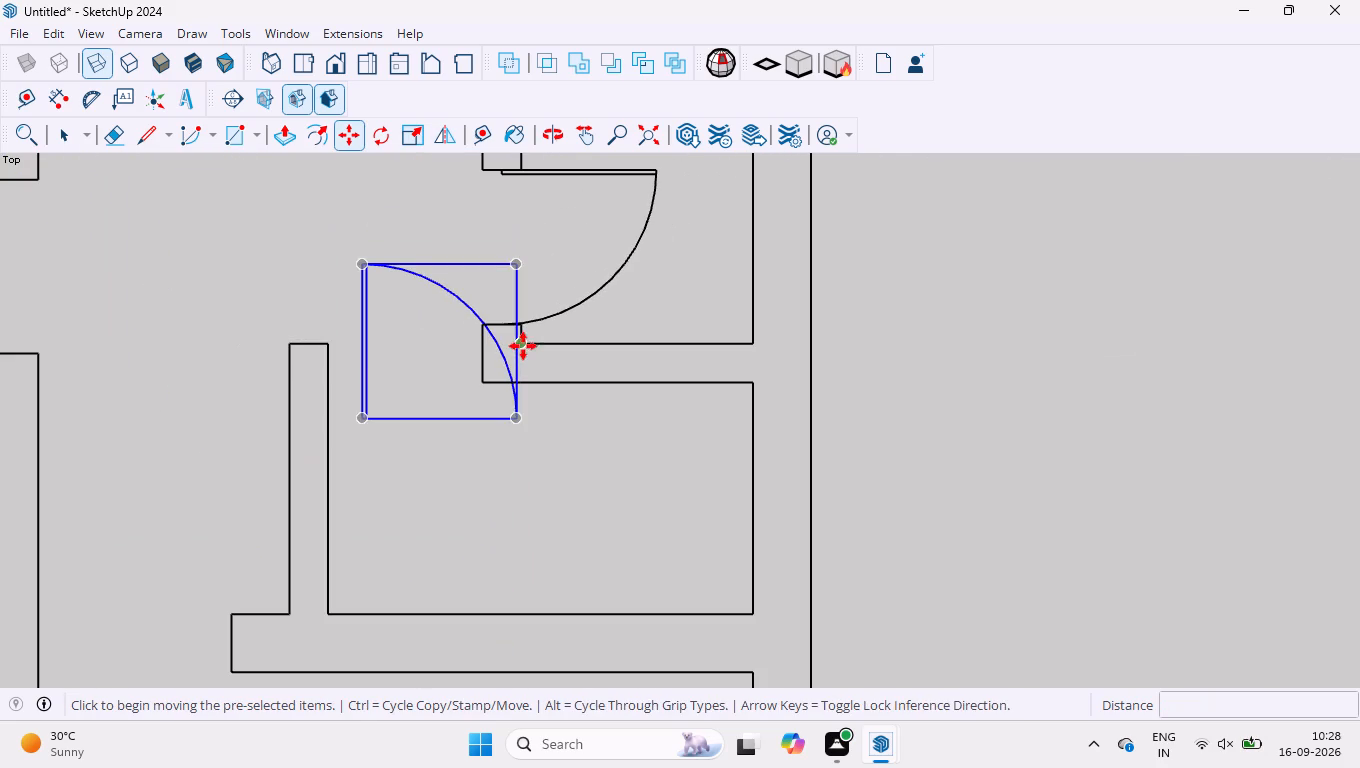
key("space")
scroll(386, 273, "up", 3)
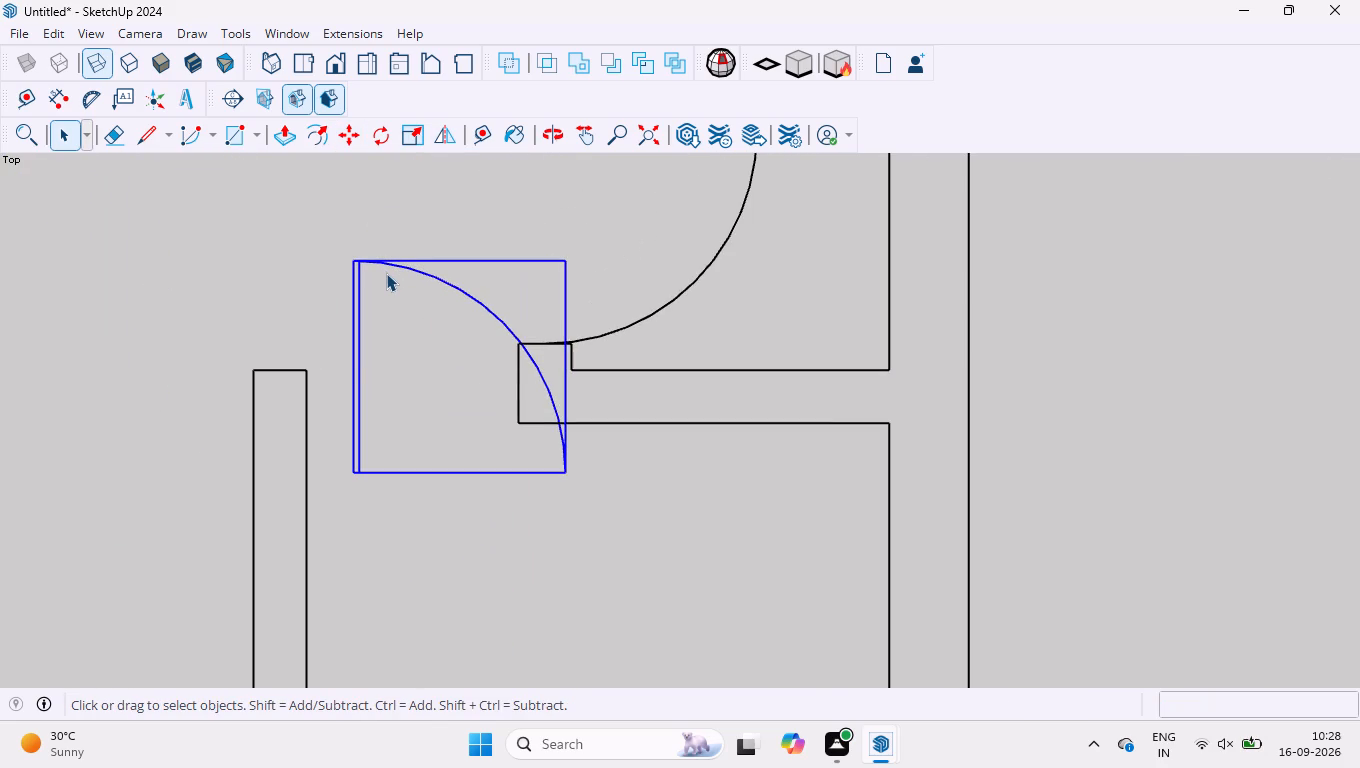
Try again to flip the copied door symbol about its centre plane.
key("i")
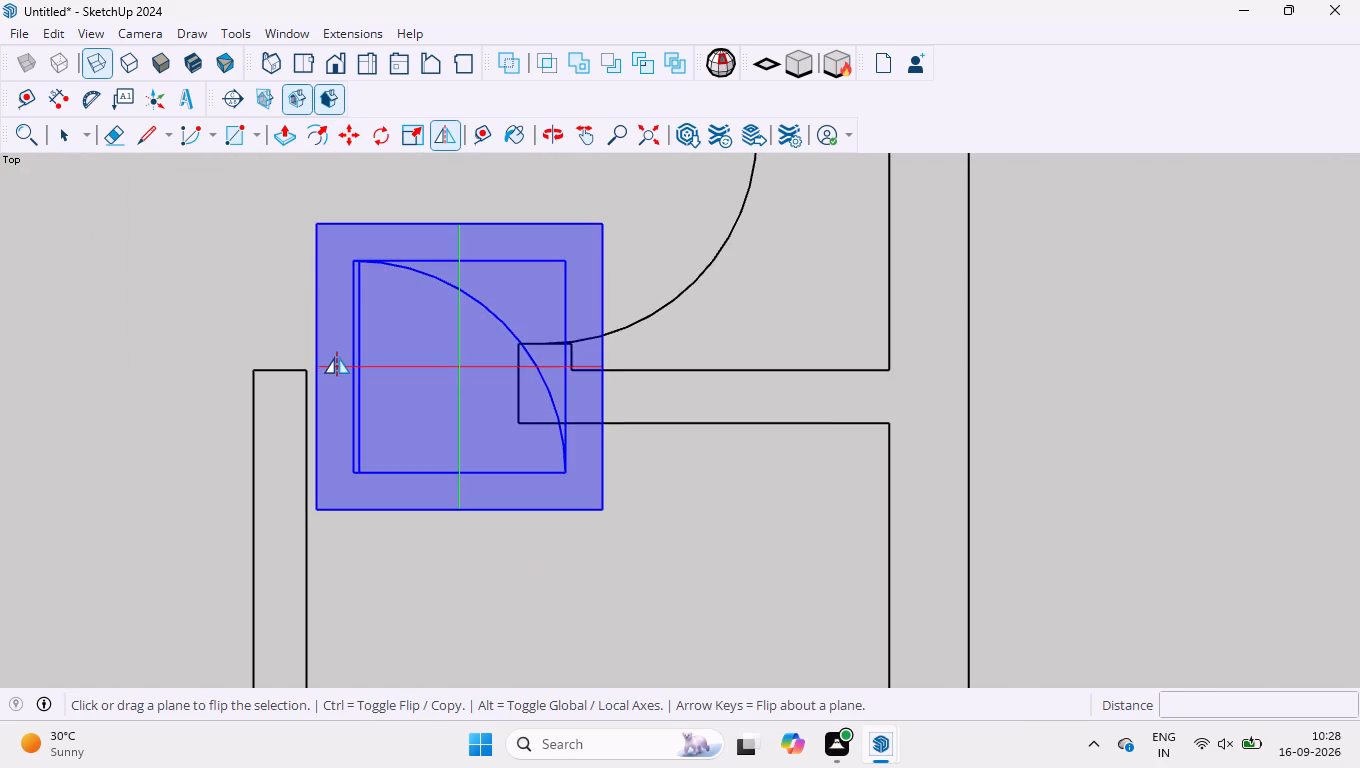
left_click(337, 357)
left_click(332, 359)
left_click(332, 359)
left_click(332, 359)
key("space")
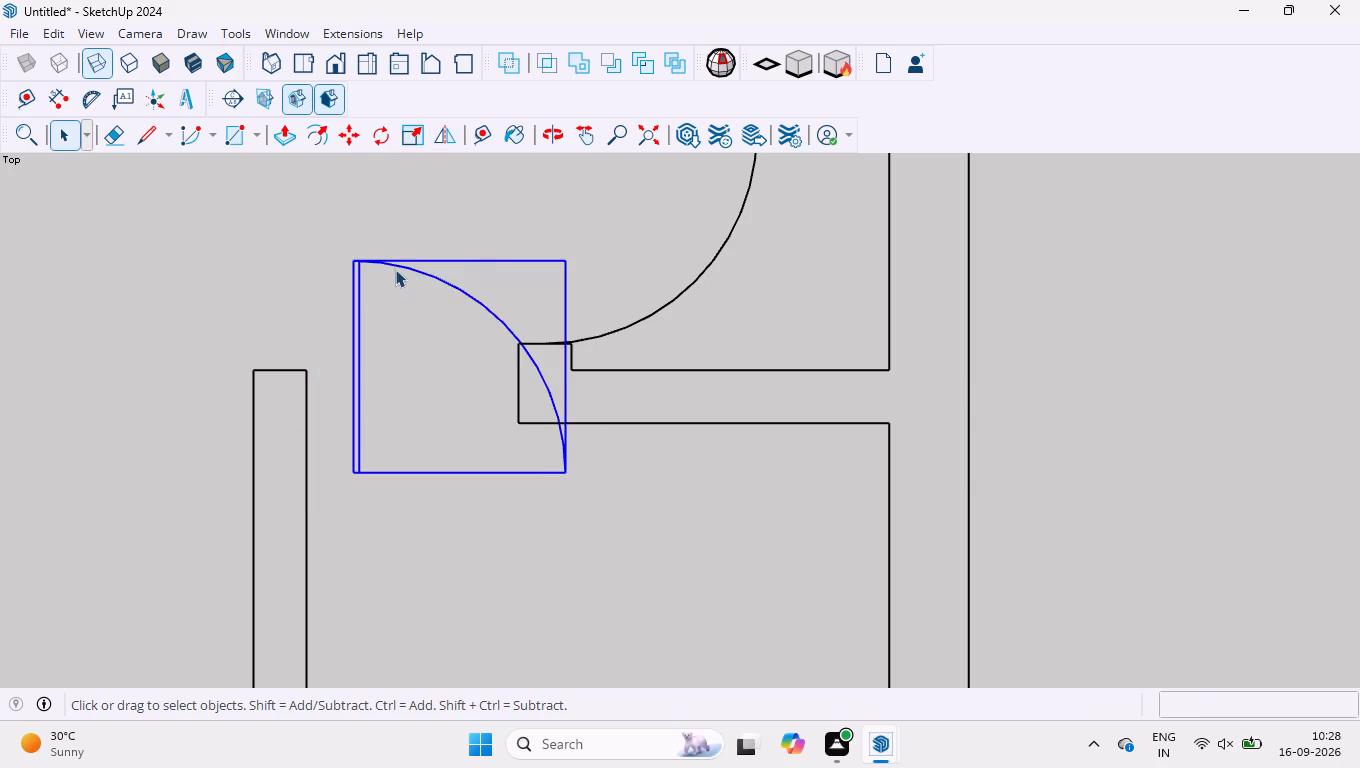
Rotate the copied door symbol 90 degrees clockwise about its upper-left corner so the leaf lies horizontal.
left_click(381, 142)
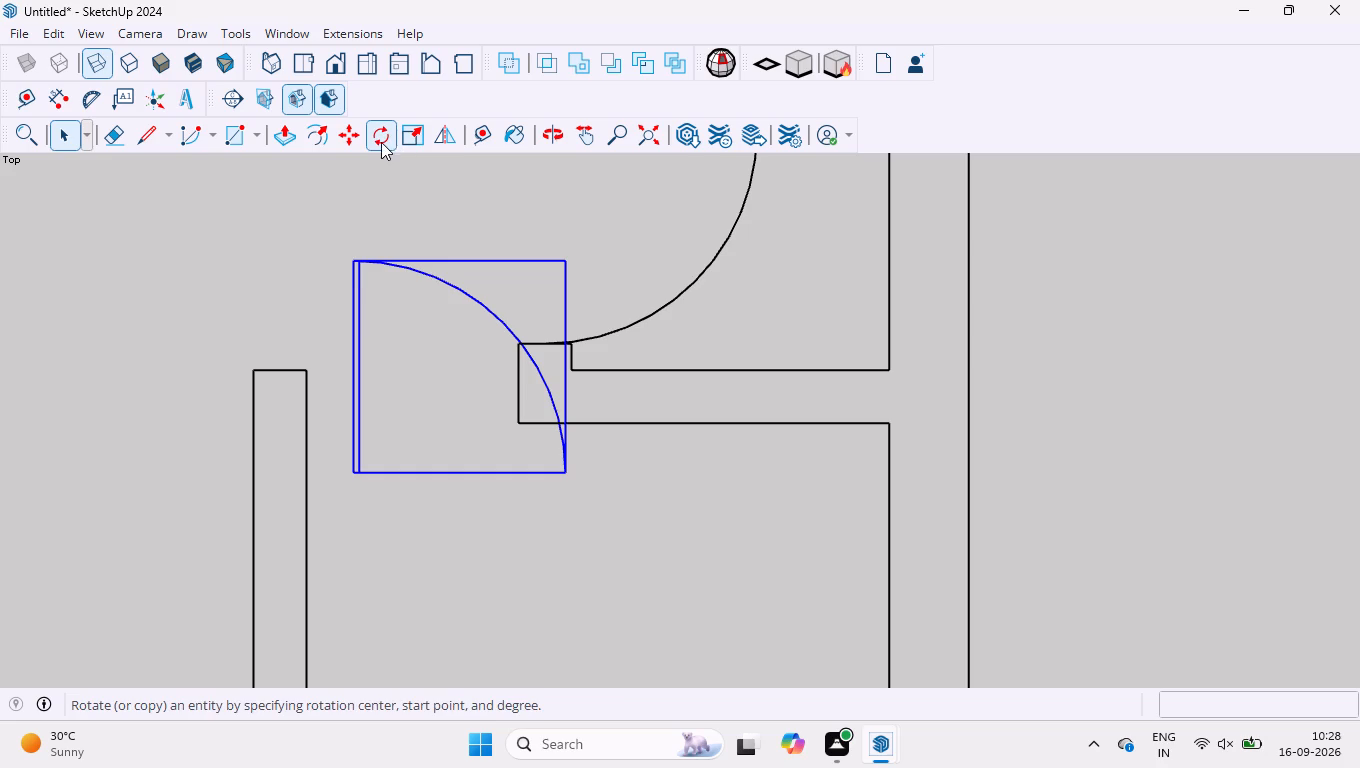
left_click(352, 257)
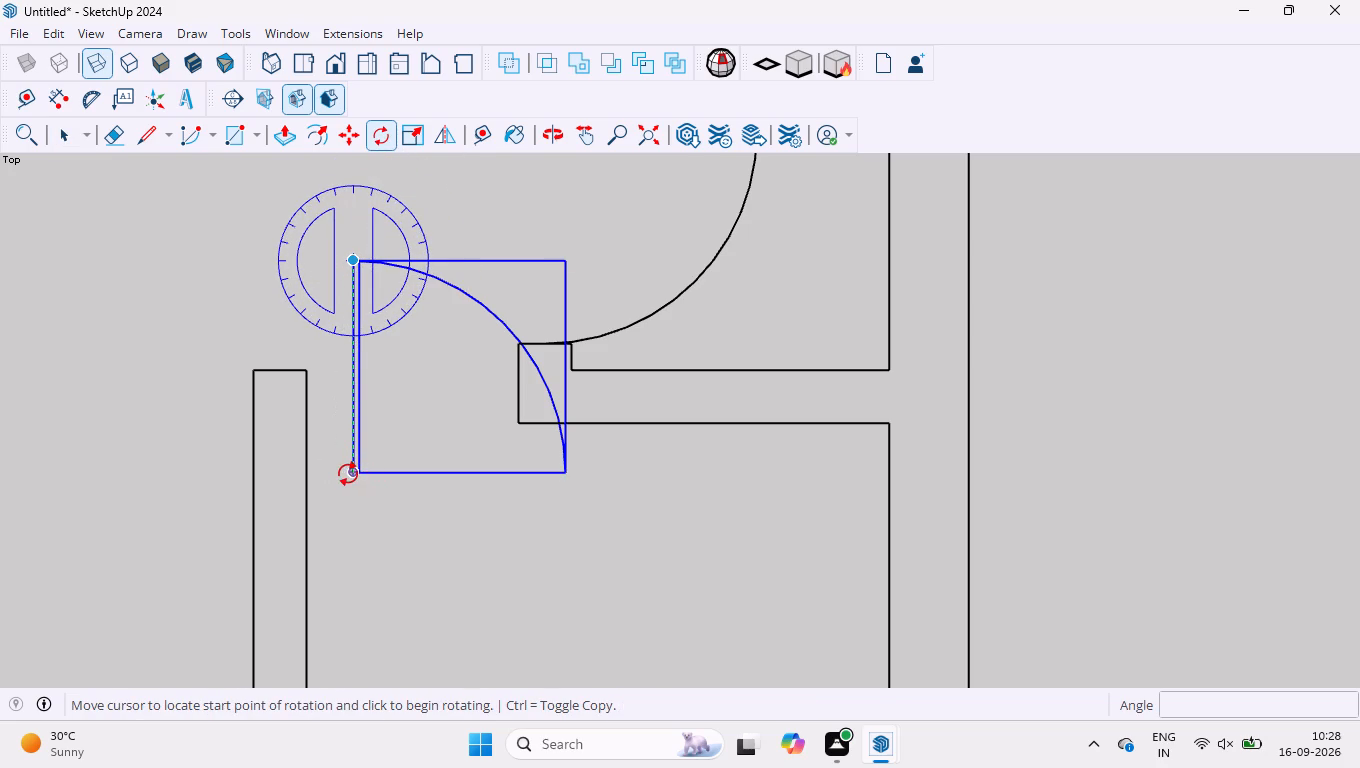
left_click(348, 472)
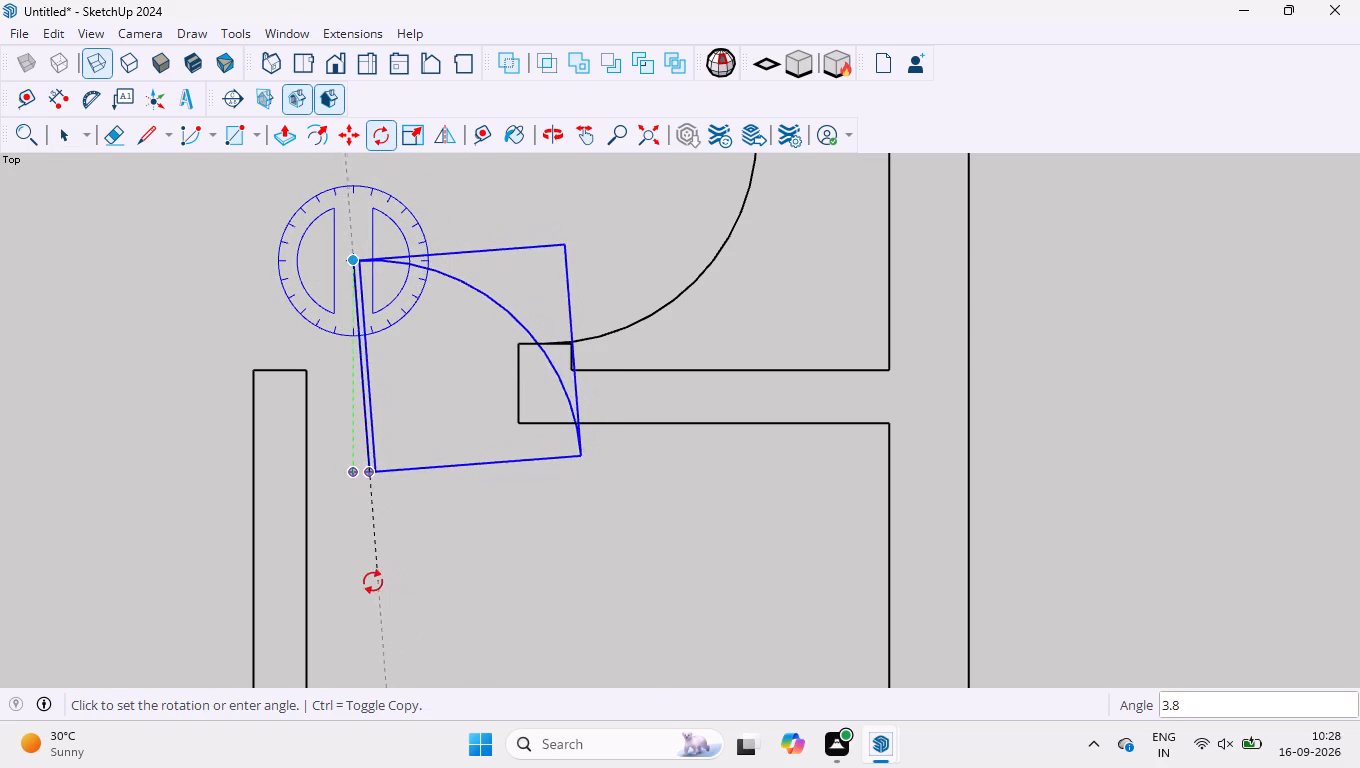
key("Left")
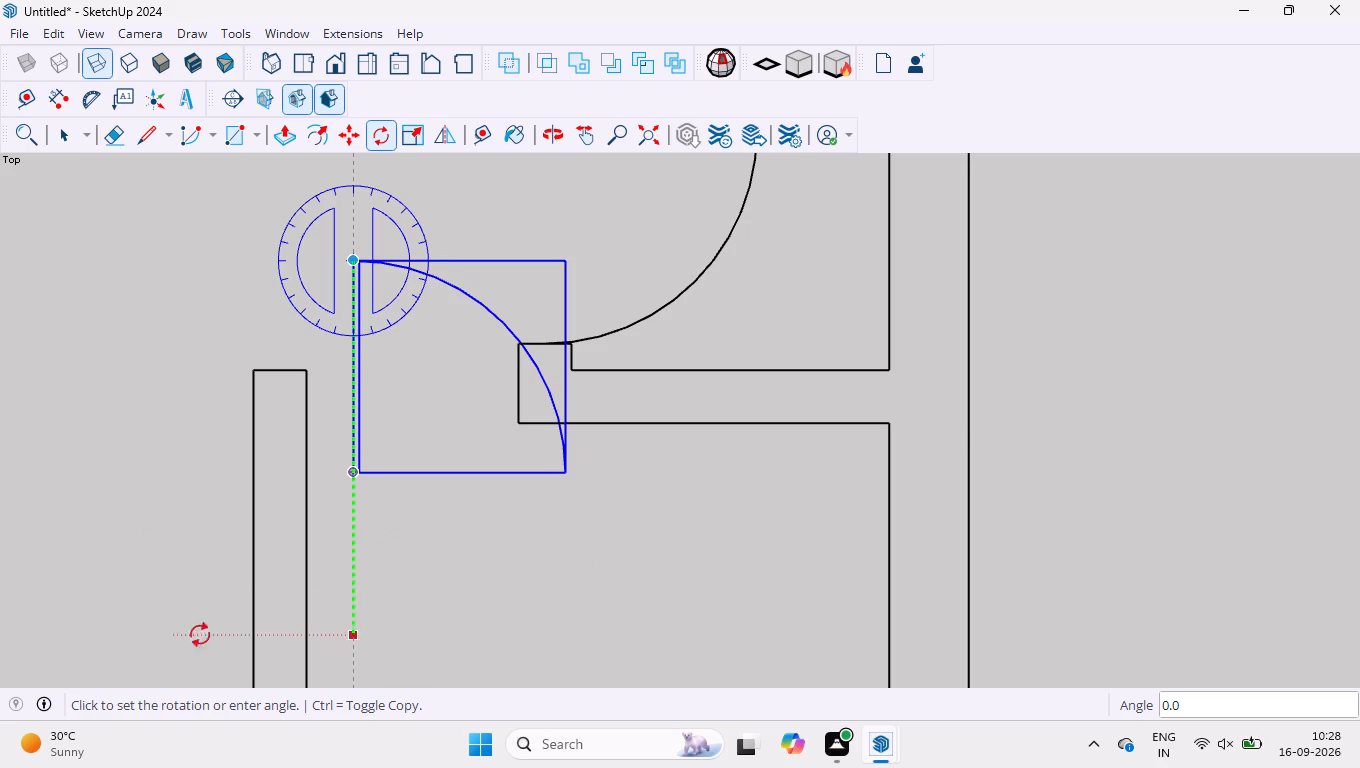
scroll(370, 202, "down", 2)
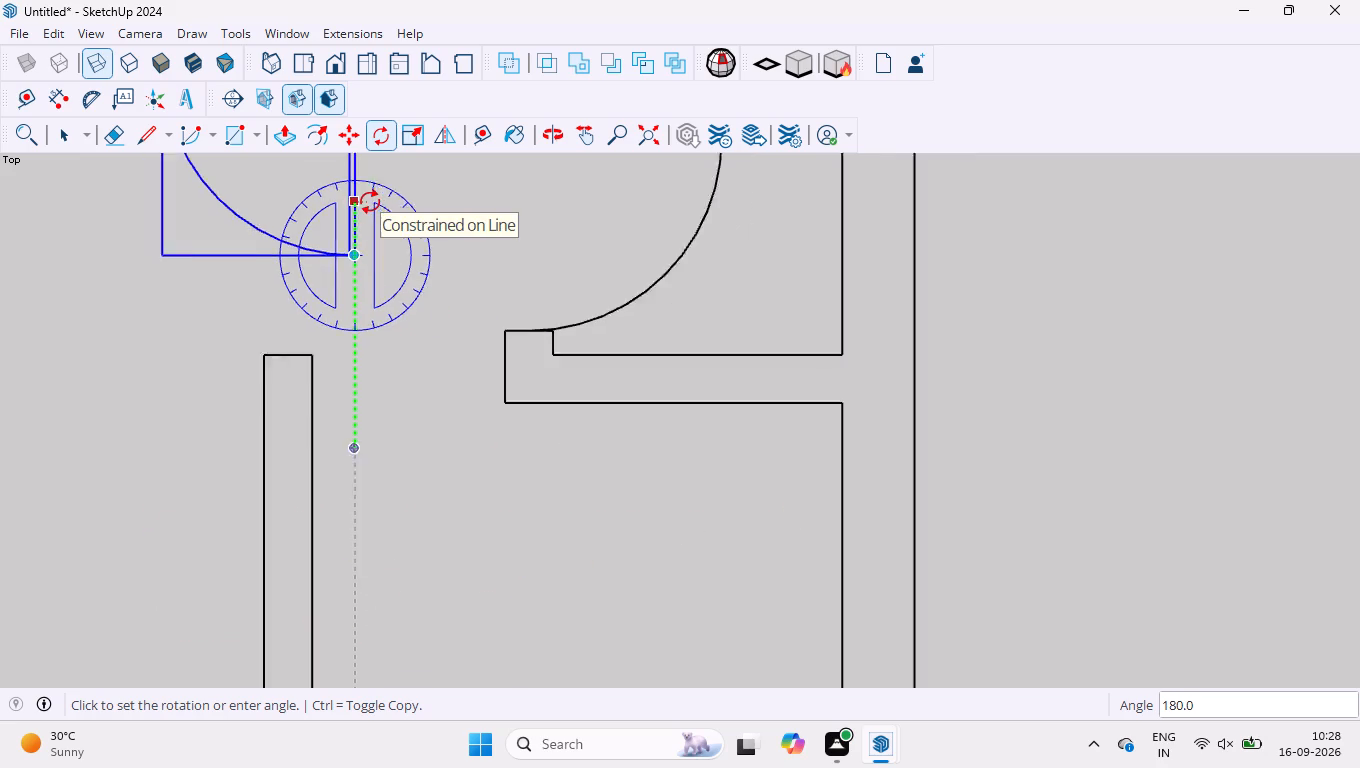
scroll(370, 202, "down", 7)
scroll(369, 289, "down", 2)
scroll(359, 161, "up", 3)
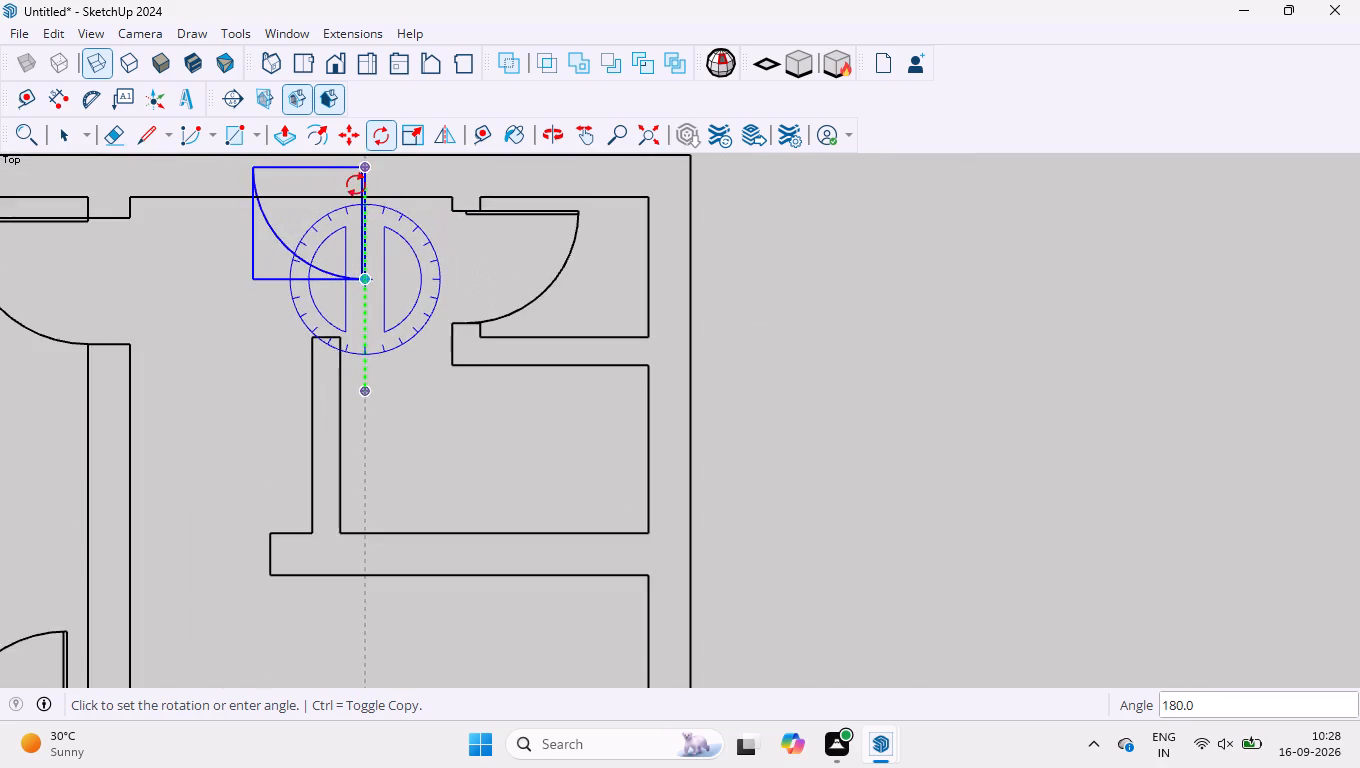
scroll(356, 185, "up", 4)
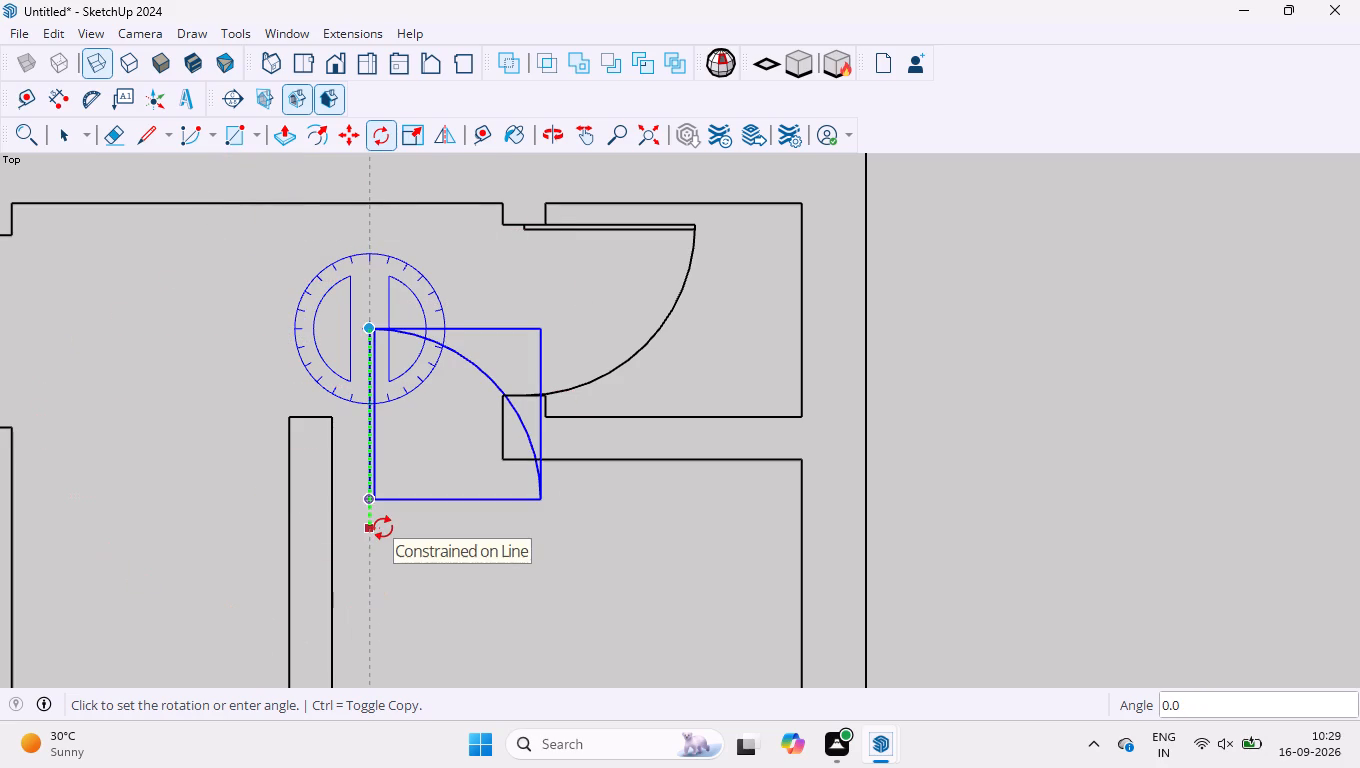
key("Right")
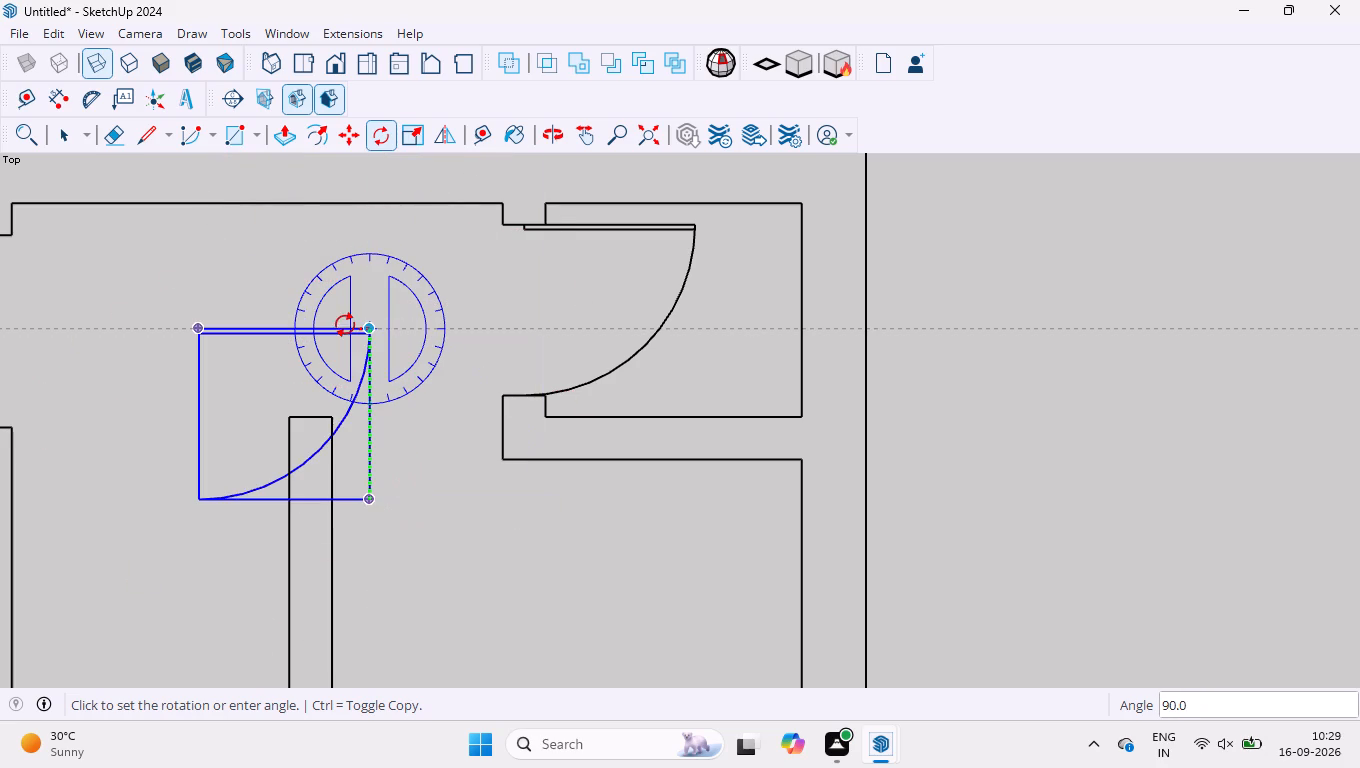
left_click(350, 444)
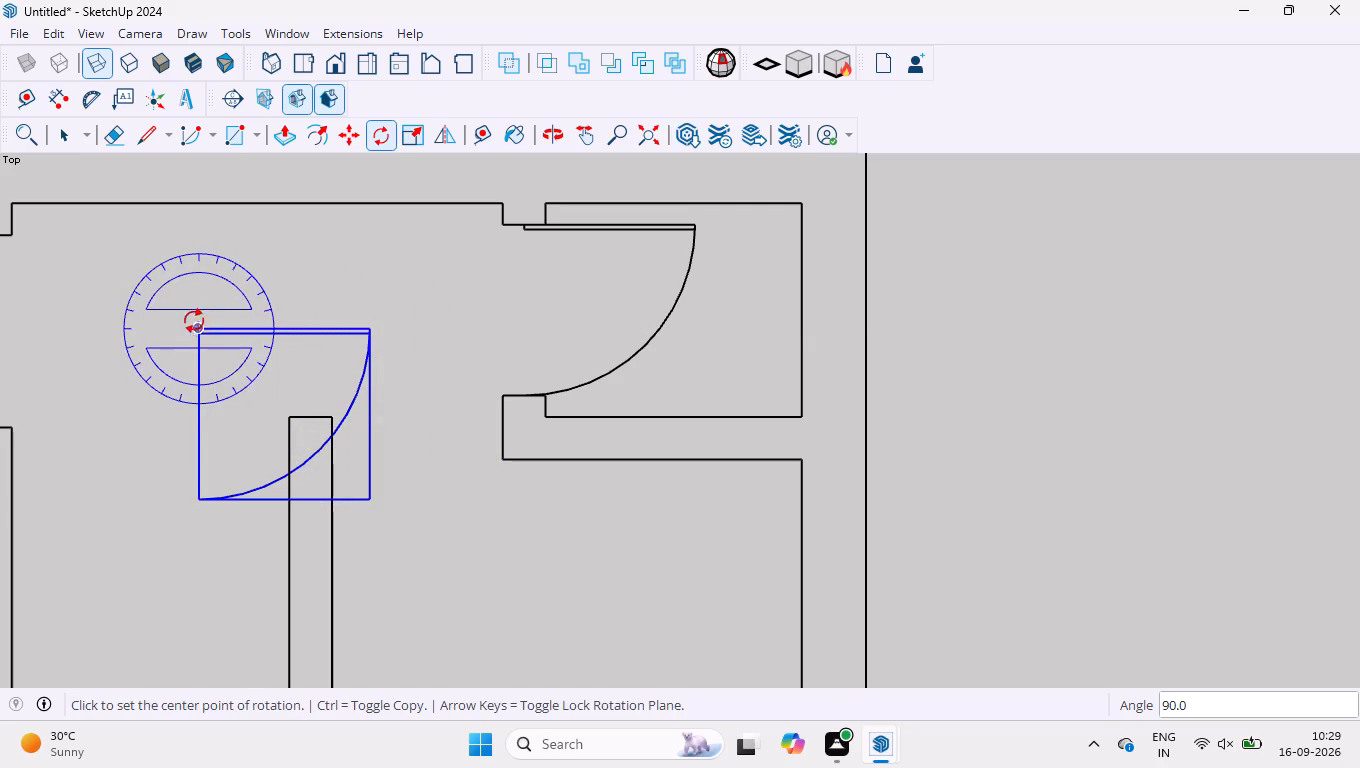
Rotate the door symbol another 90 degrees clockwise about the leaf's left end so the leaf hangs vertically.
left_click(193, 329)
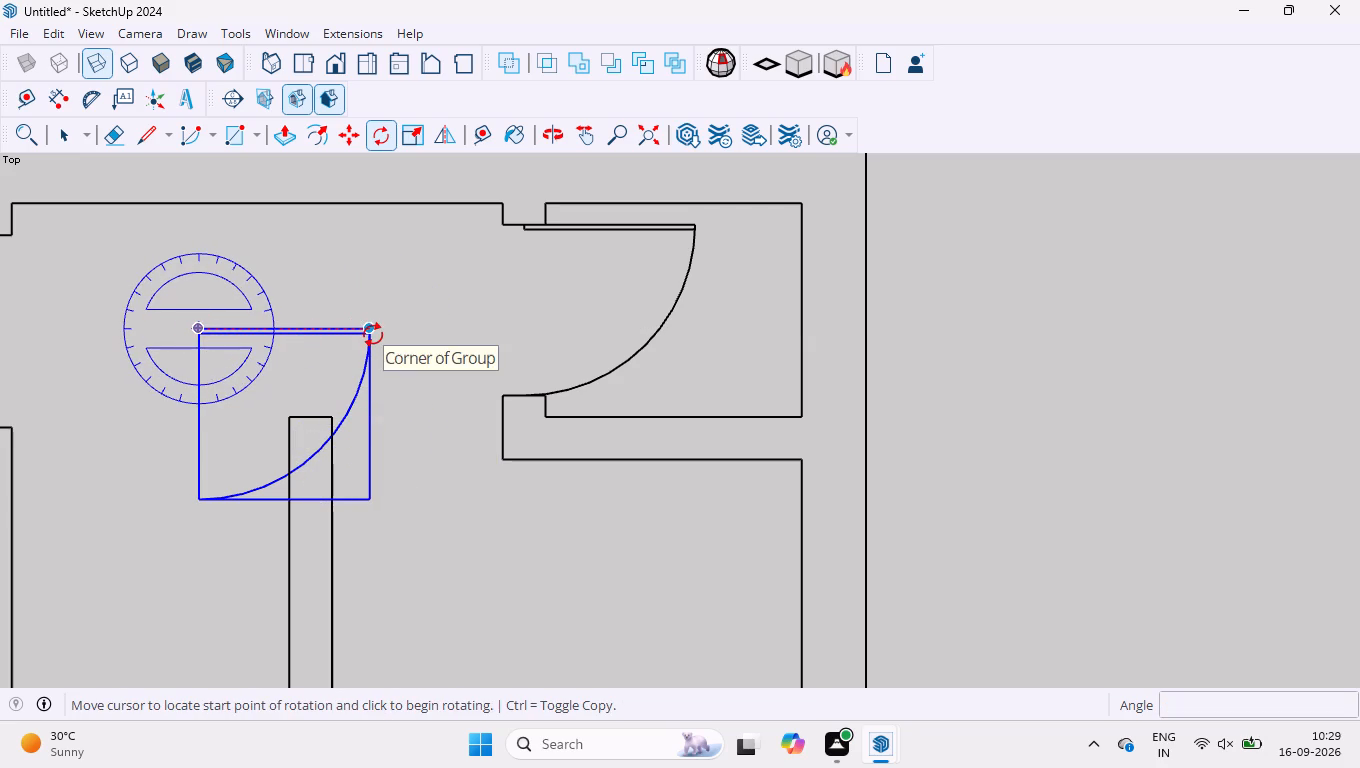
left_click(373, 335)
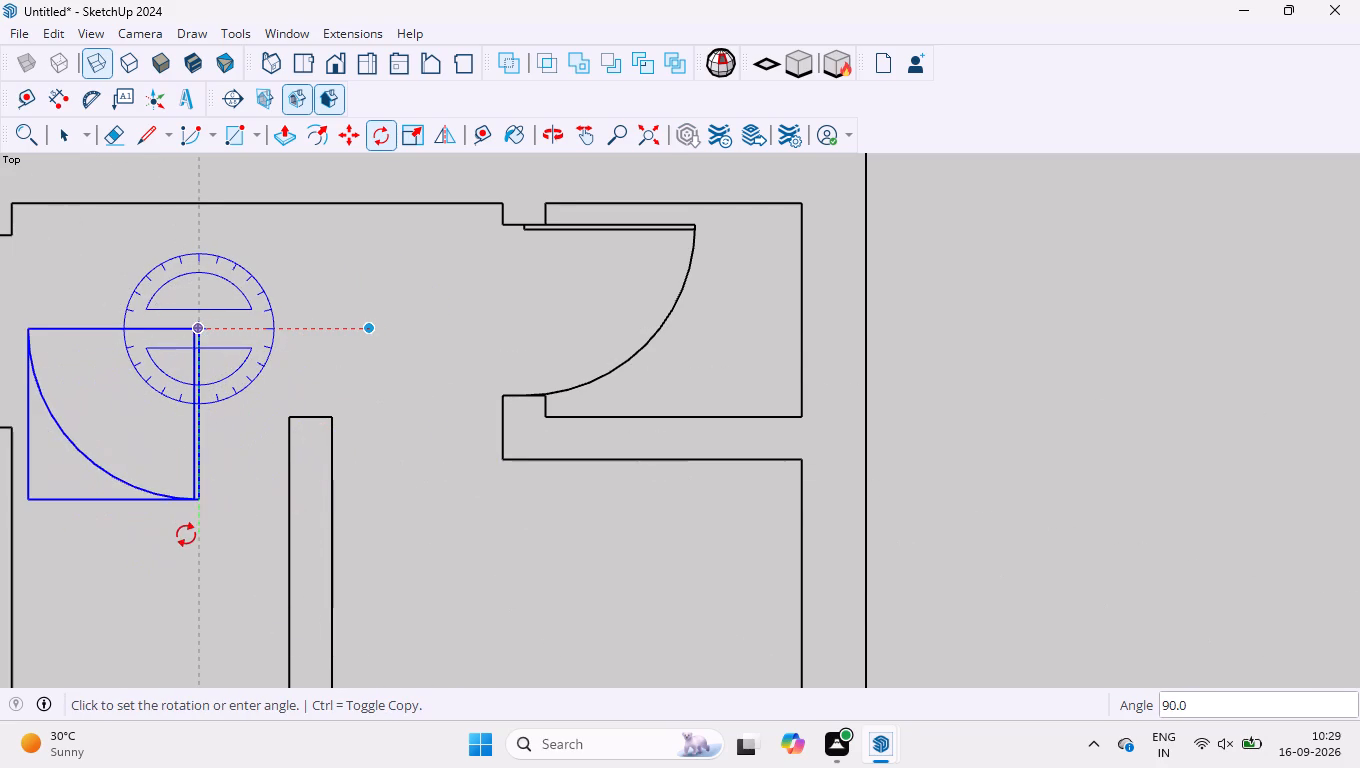
left_click(192, 535)
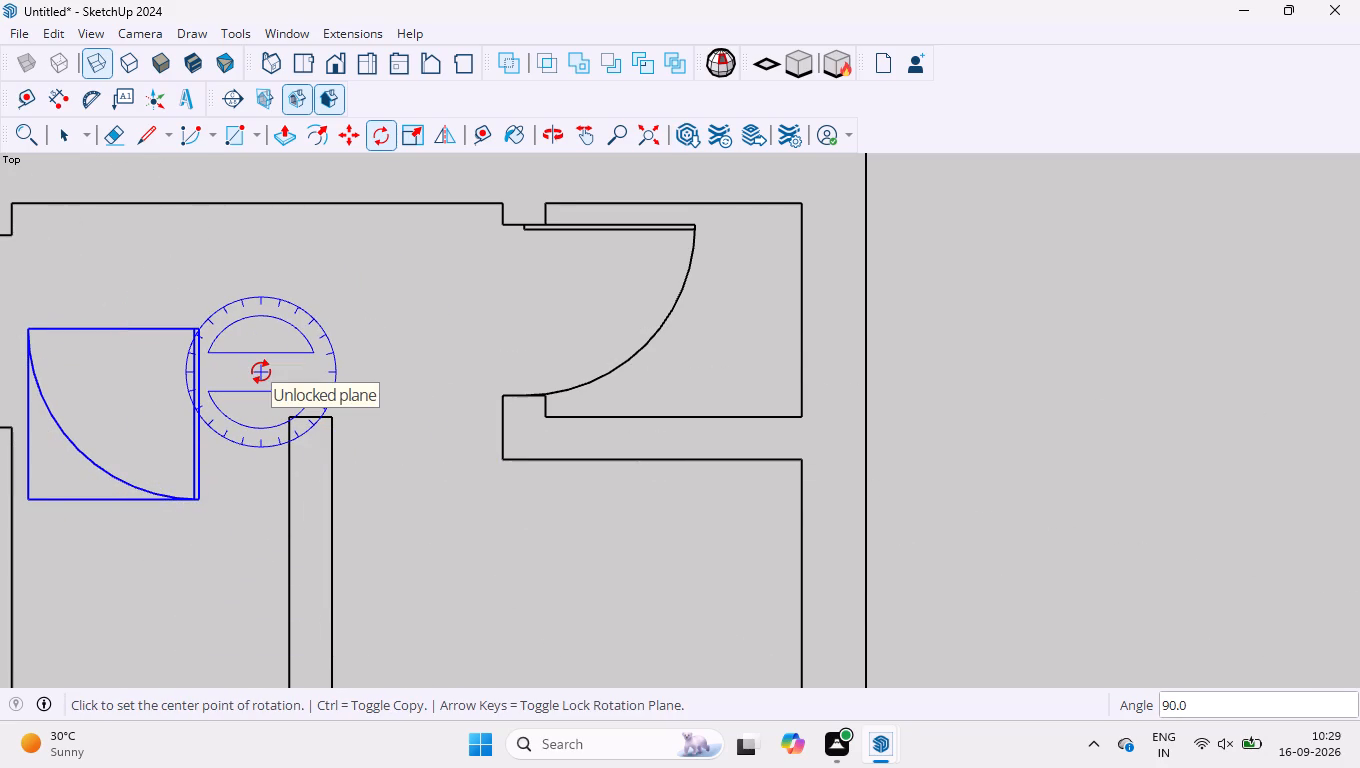
Flip the door symbol left to right about its vertical centre plane, putting the leaf on its left side.
scroll(357, 379, "down", 9)
scroll(234, 402, "up", 3)
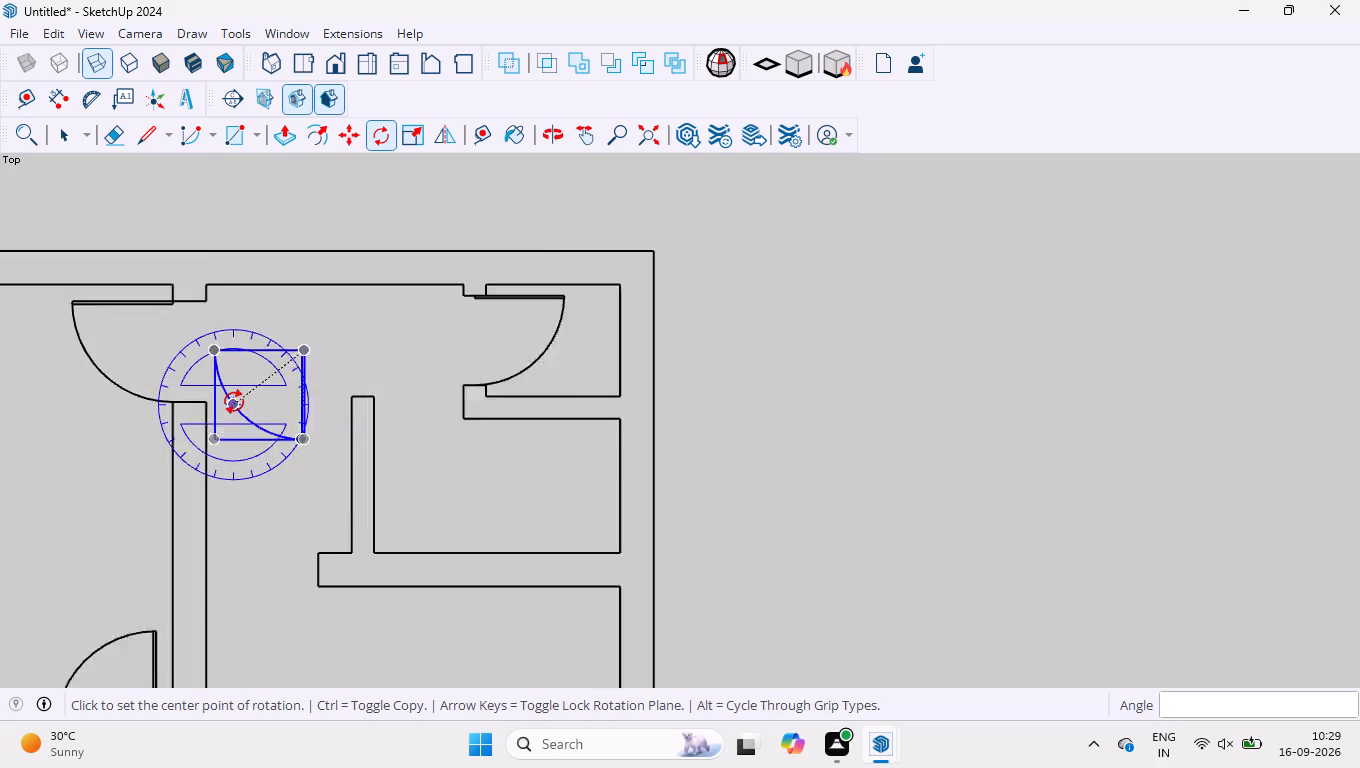
scroll(234, 402, "up", 7)
key("i")
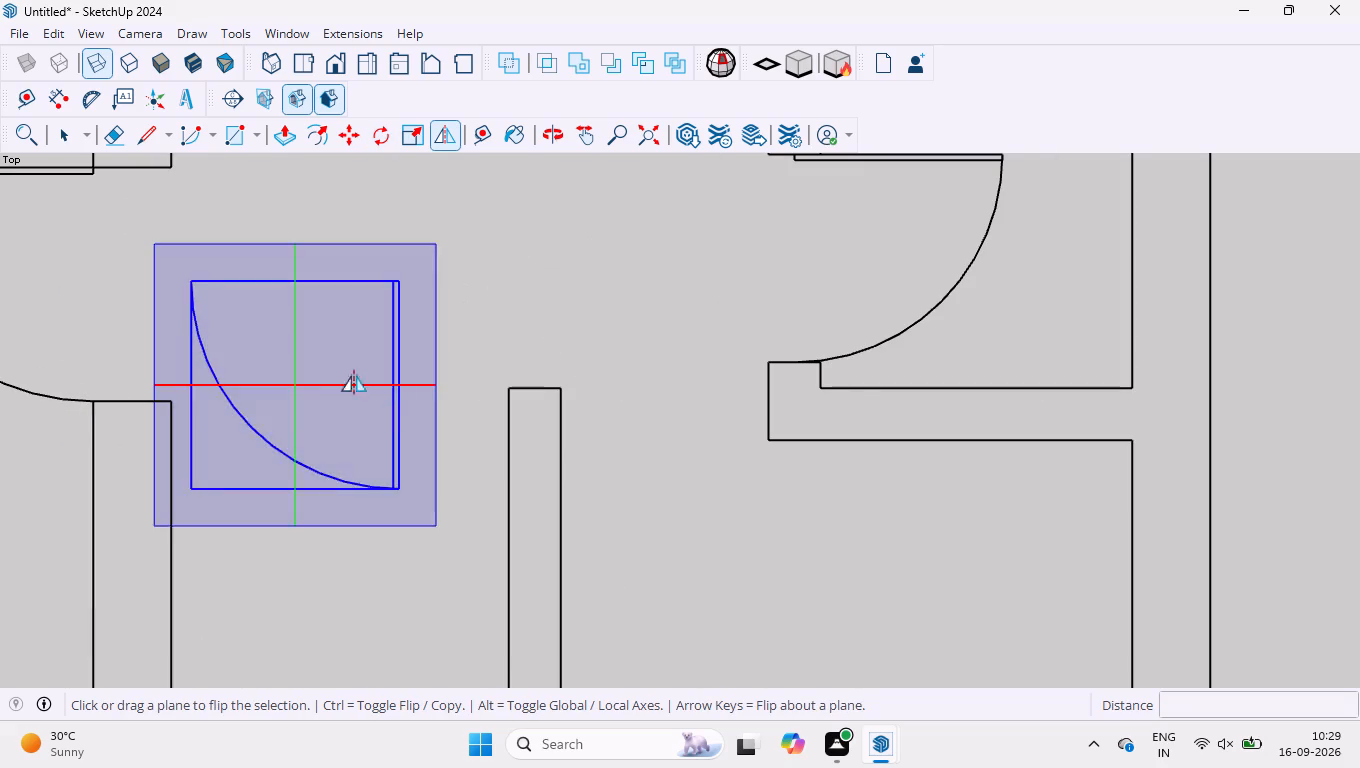
left_click(299, 352)
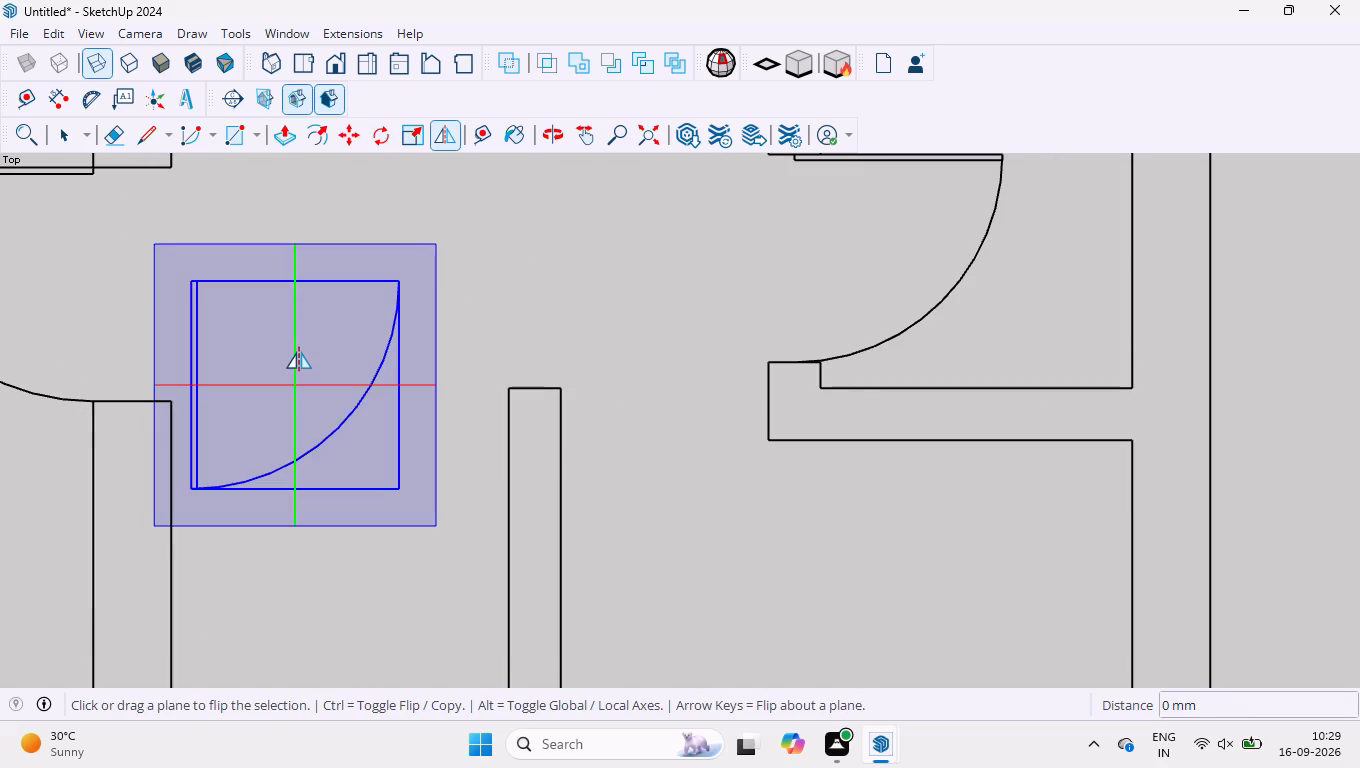
left_click(297, 341)
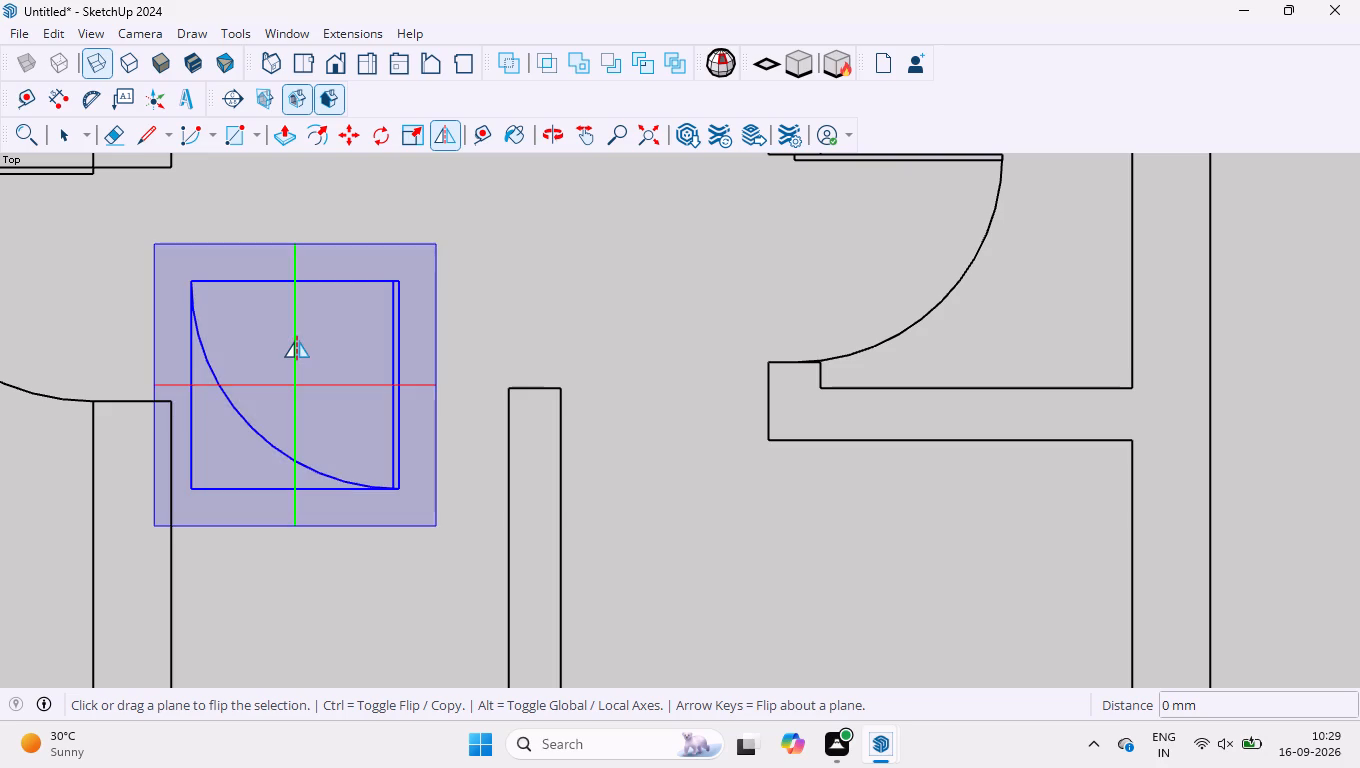
left_click(297, 341)
key("space")
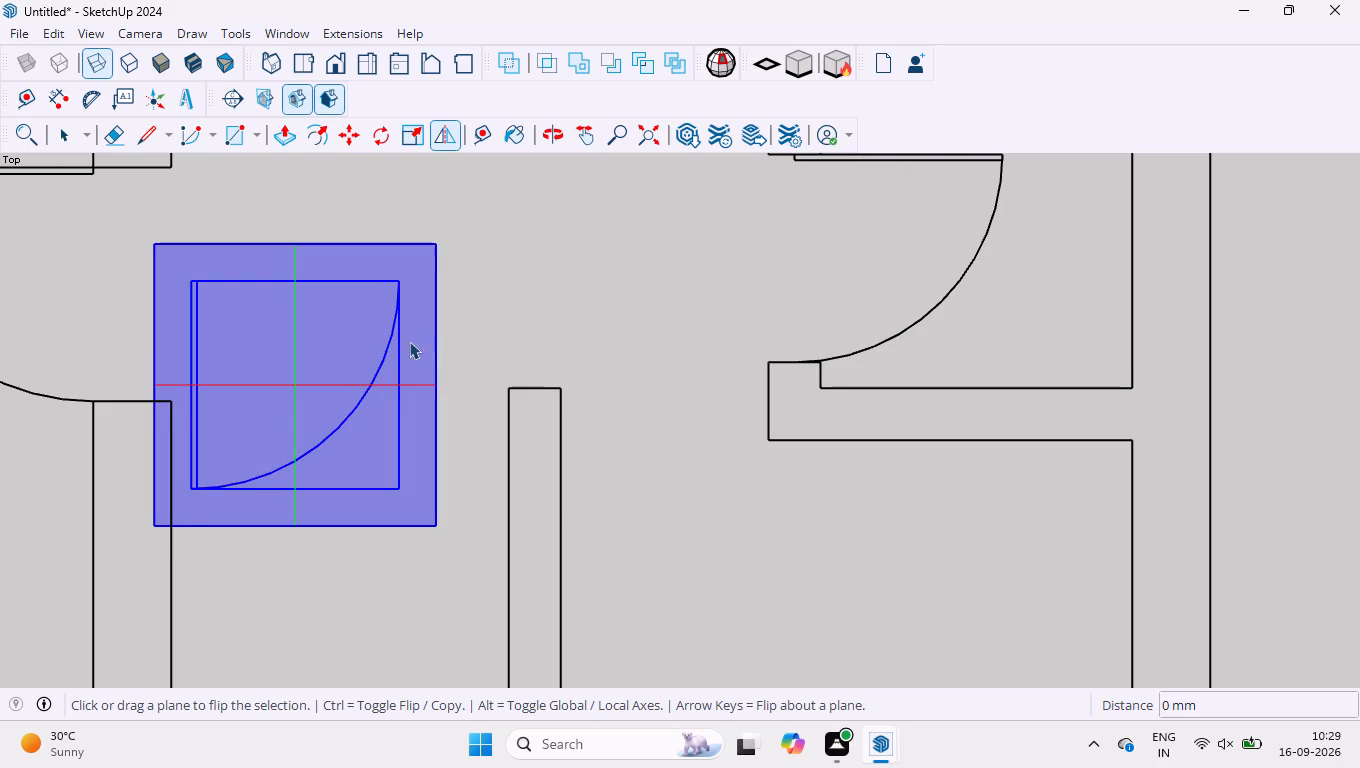
Move the door symbol about 1523 mm by its upper-left corner onto the right edge of the short vertical wall, spanning the opening.
left_click(349, 136)
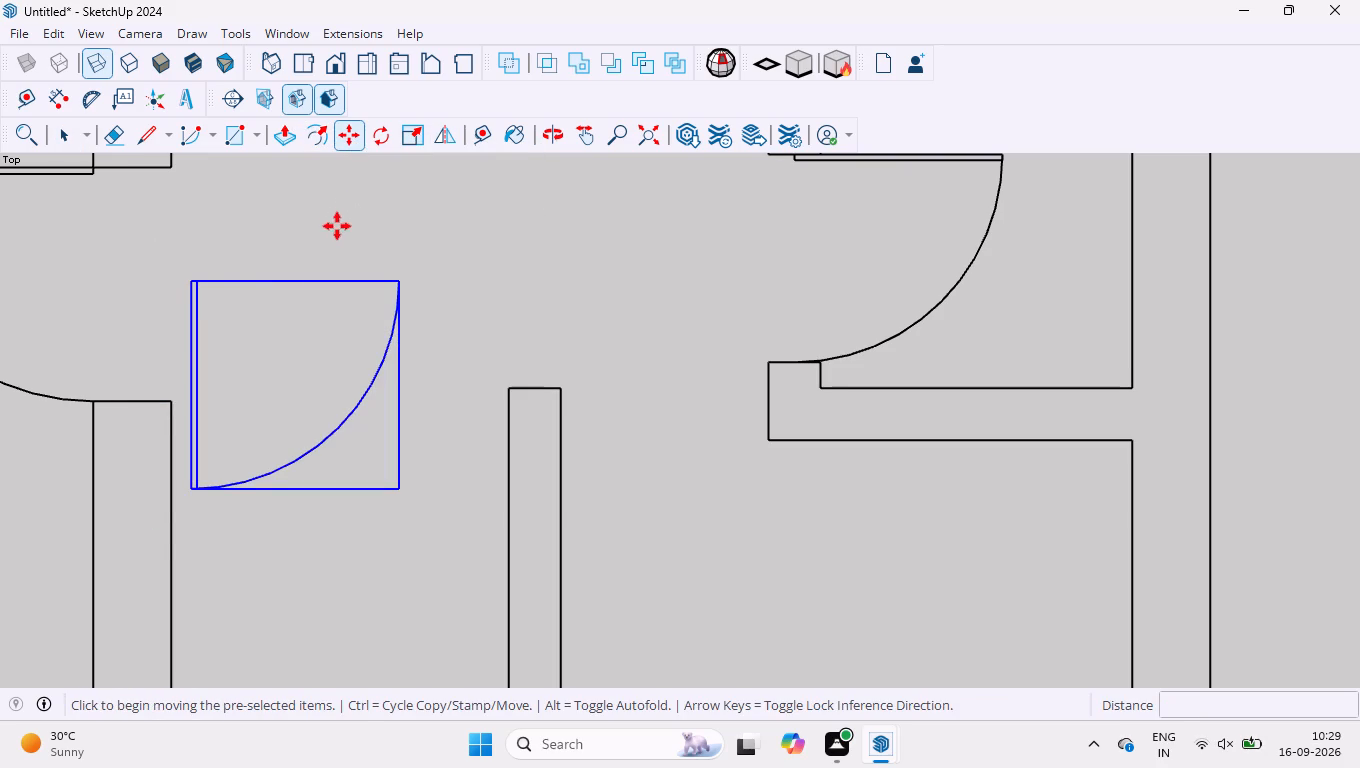
left_click(189, 276)
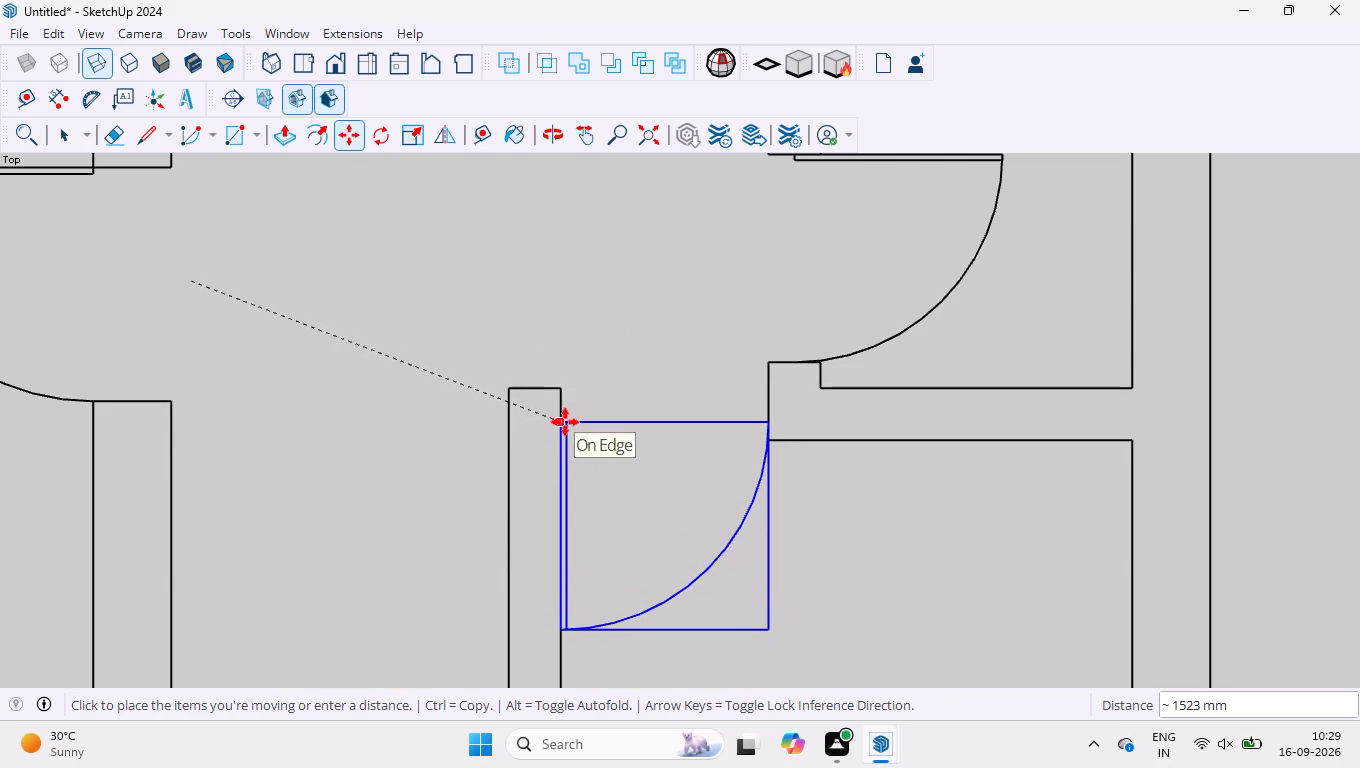
left_click(565, 422)
key("space")
left_click(581, 315)
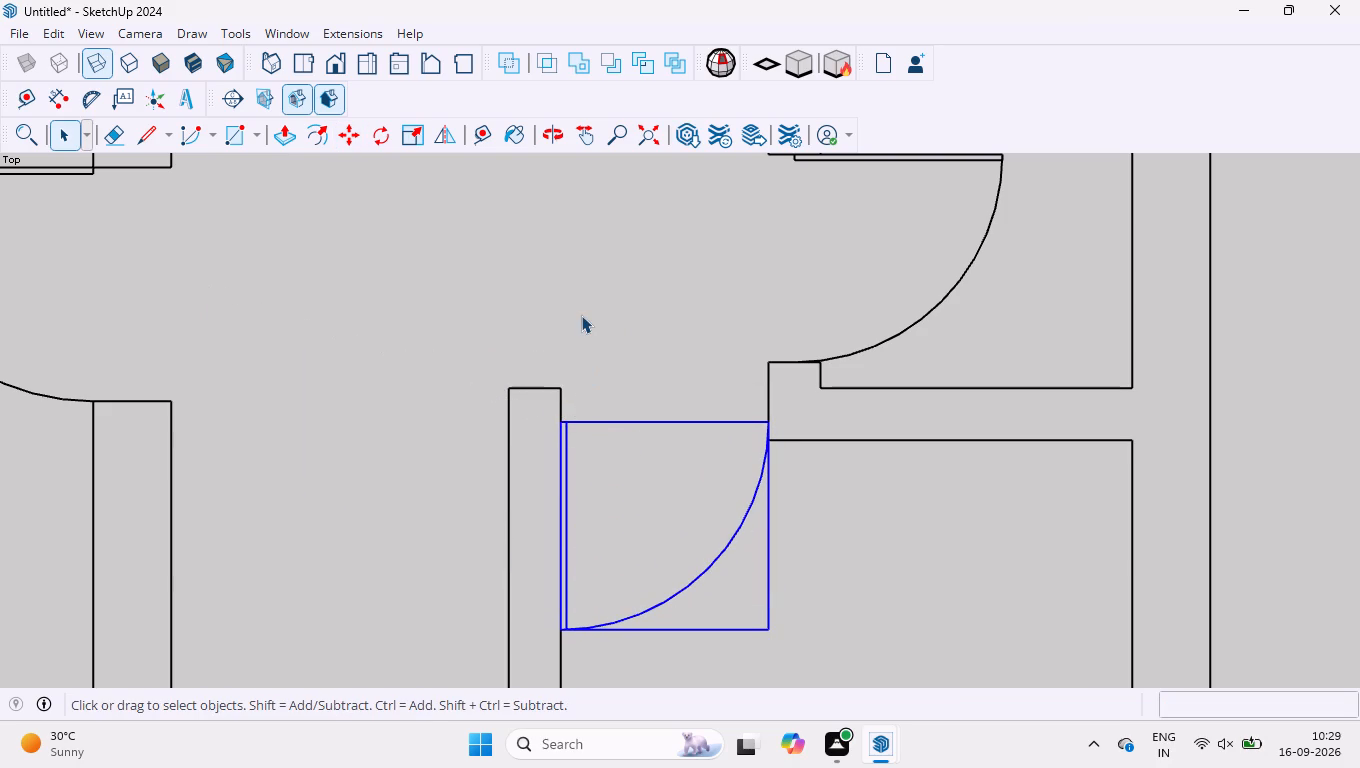
Draw a line about 22 mm long across the open top end of the door leaf to the wall edge.
scroll(563, 412, "up", 14)
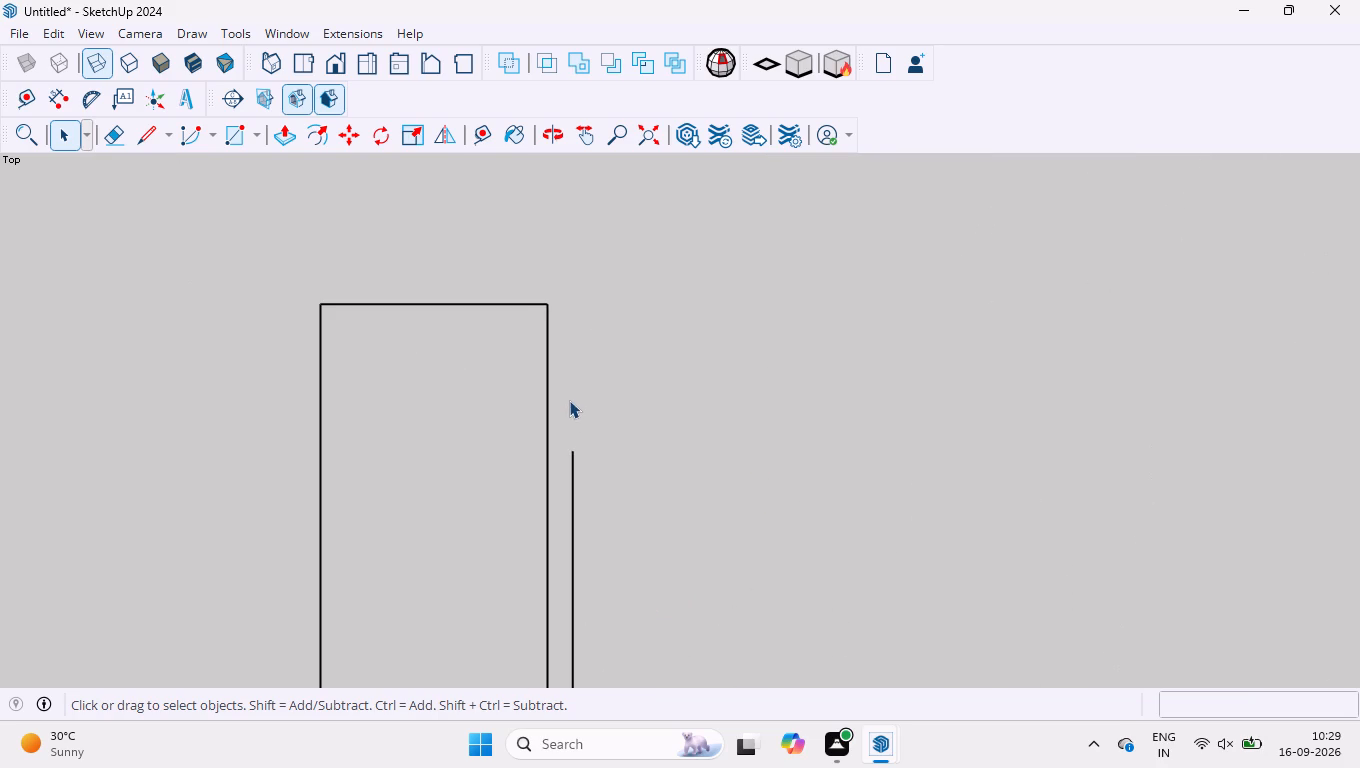
left_click(145, 140)
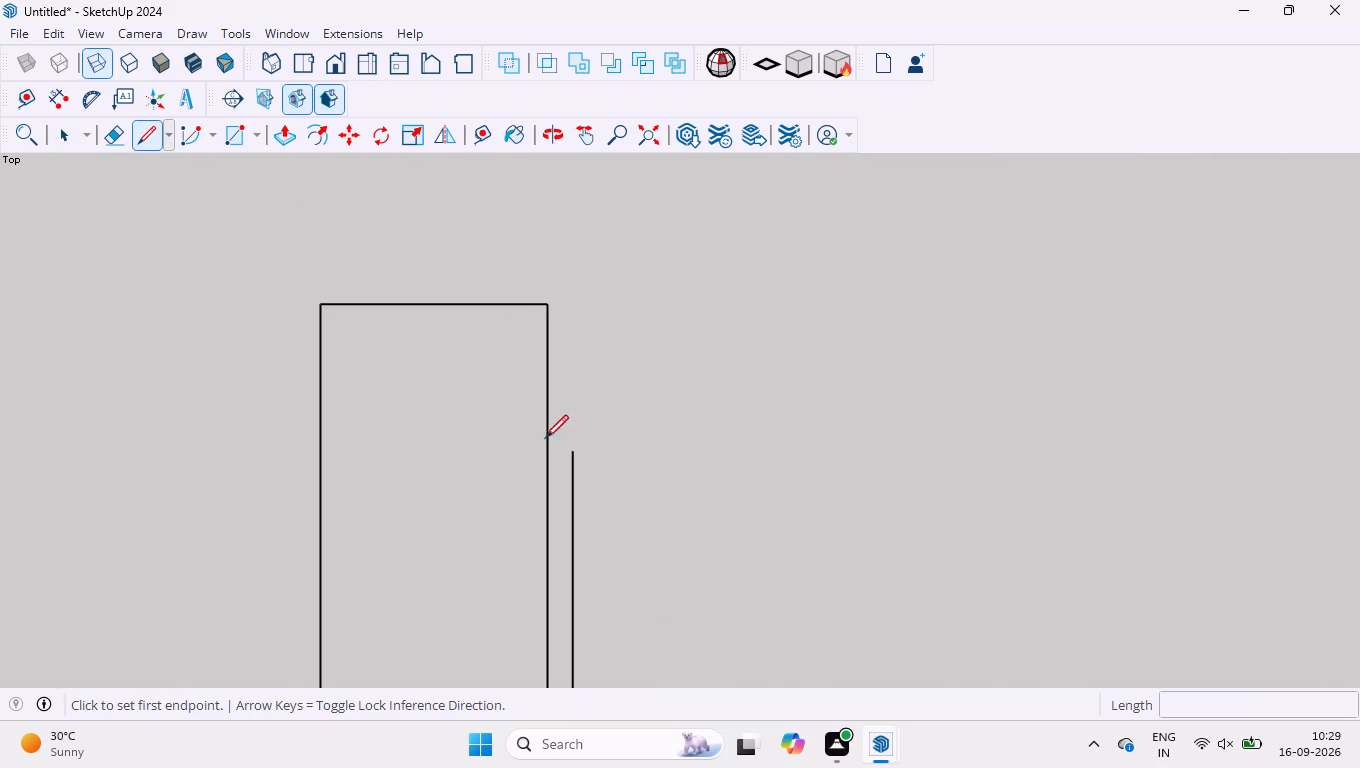
left_click(575, 454)
left_click(549, 446)
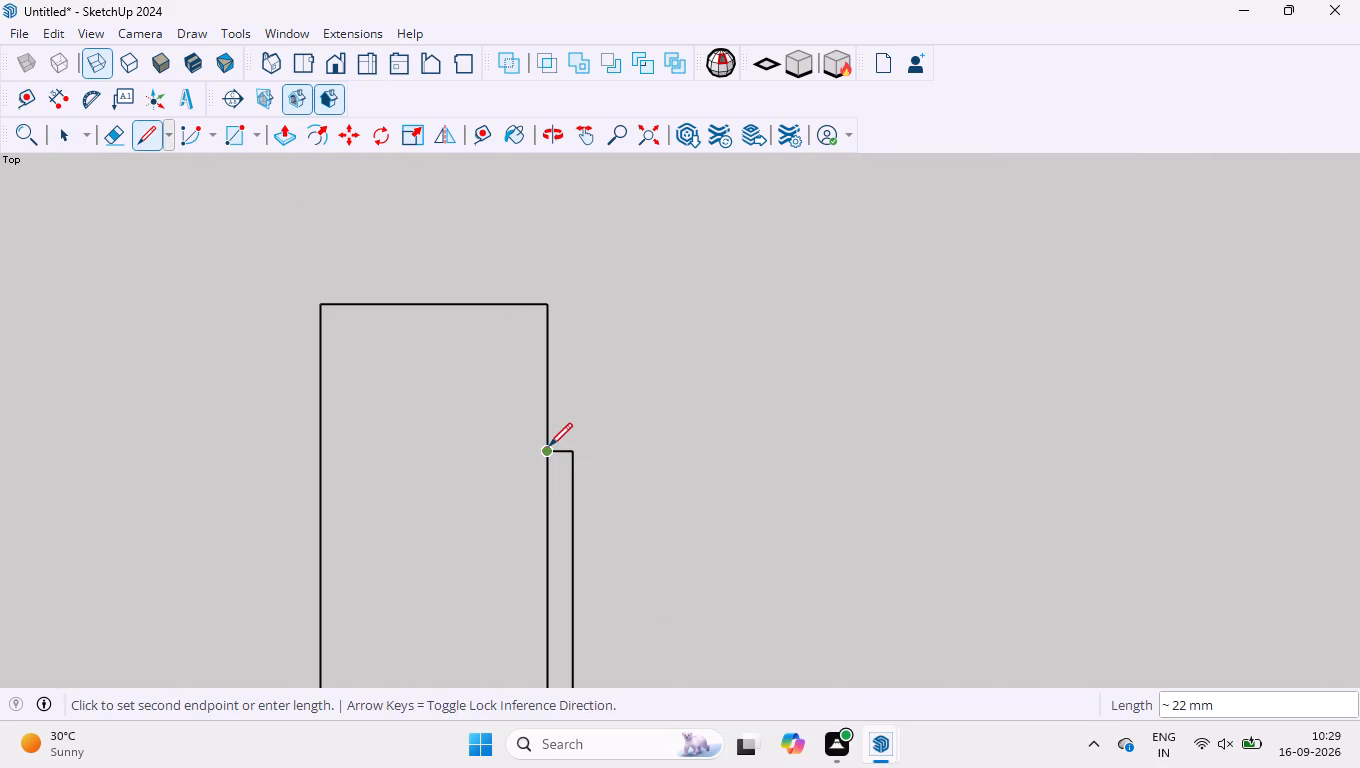
key("space")
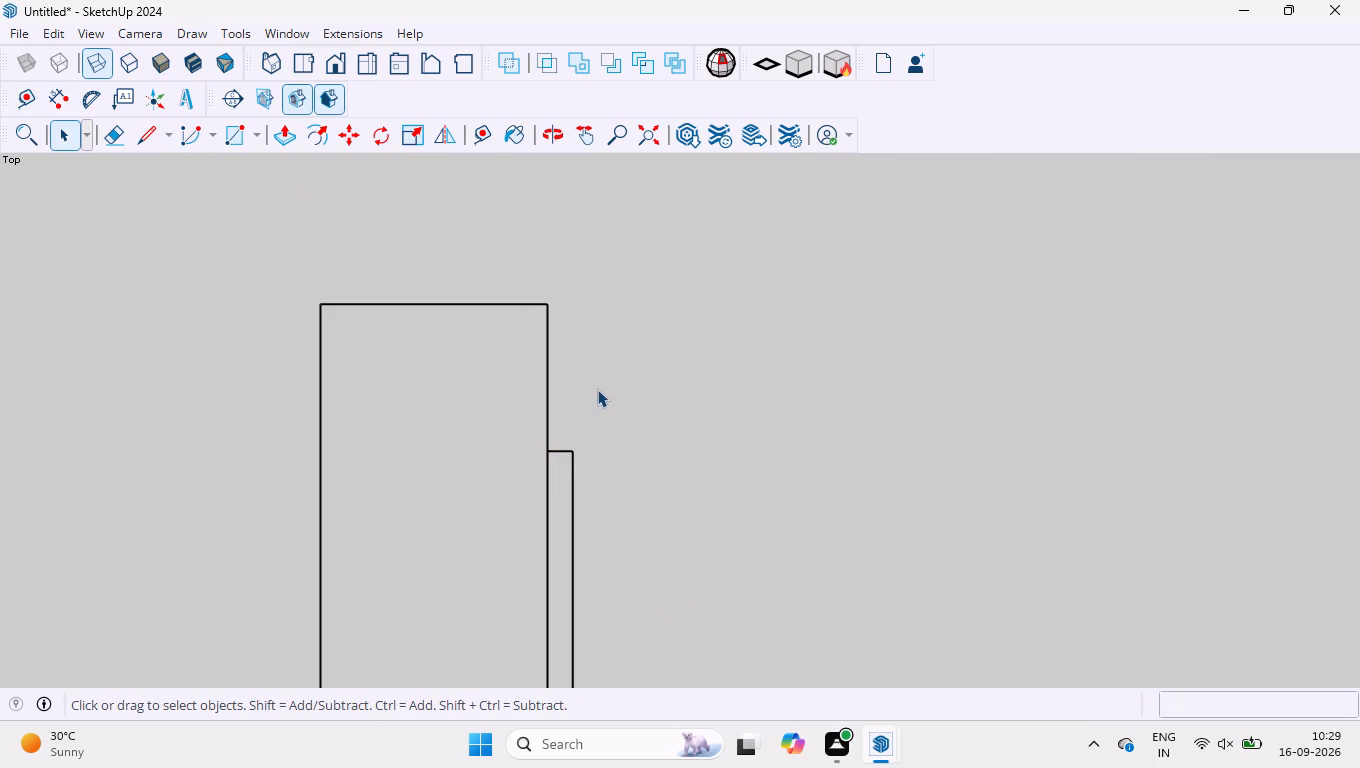
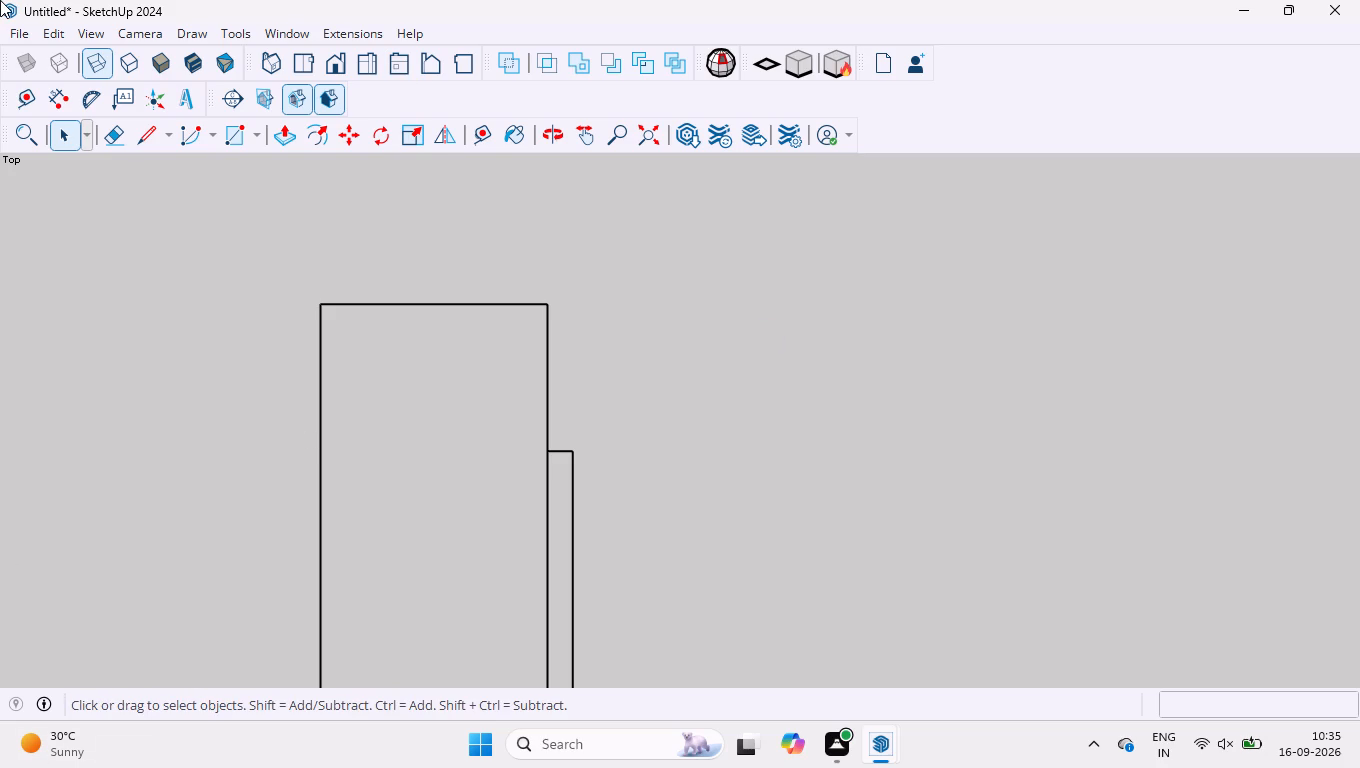
Draw a 1200 by 300 mm rectangle in the empty area just above the floor plan's upper-left outer wall.
scroll(659, 206, "down", 6)
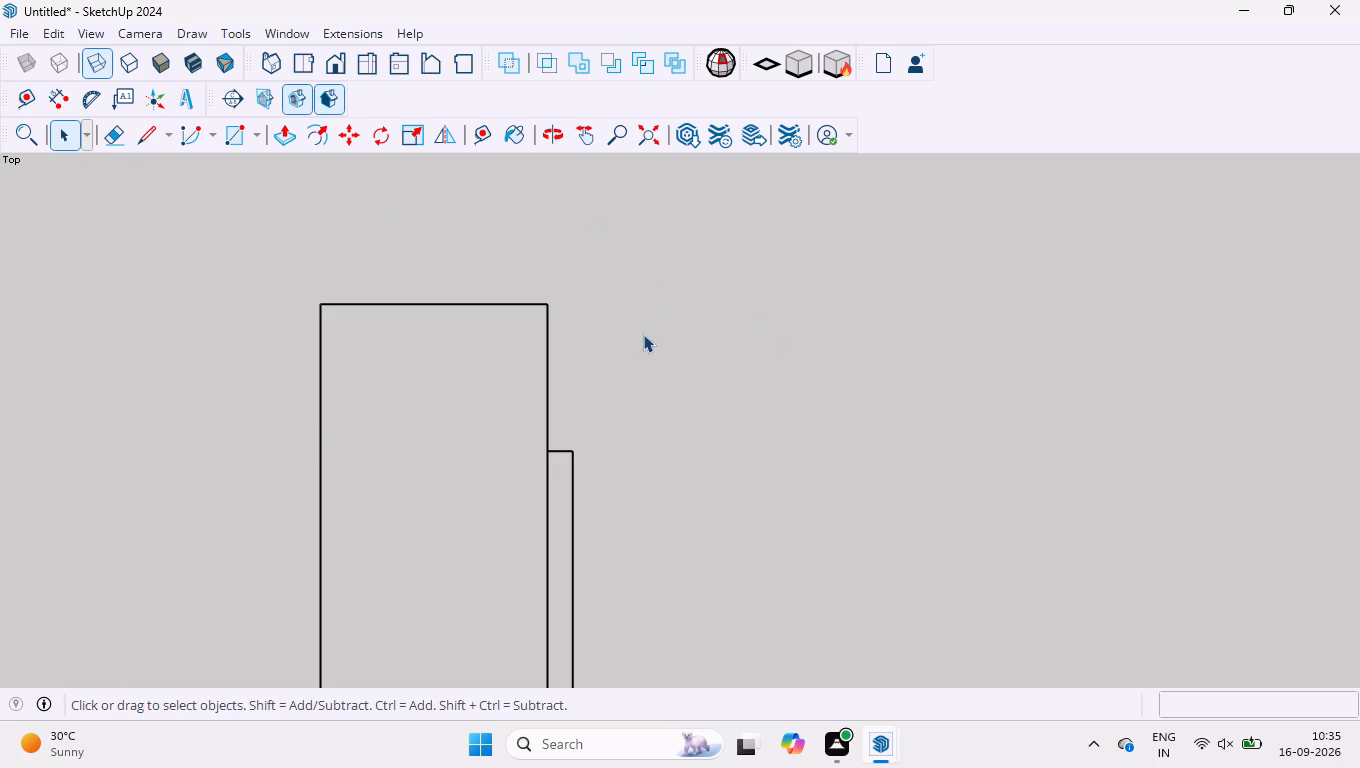
scroll(643, 334, "down", 4)
left_click(644, 330)
scroll(665, 360, "down", 5)
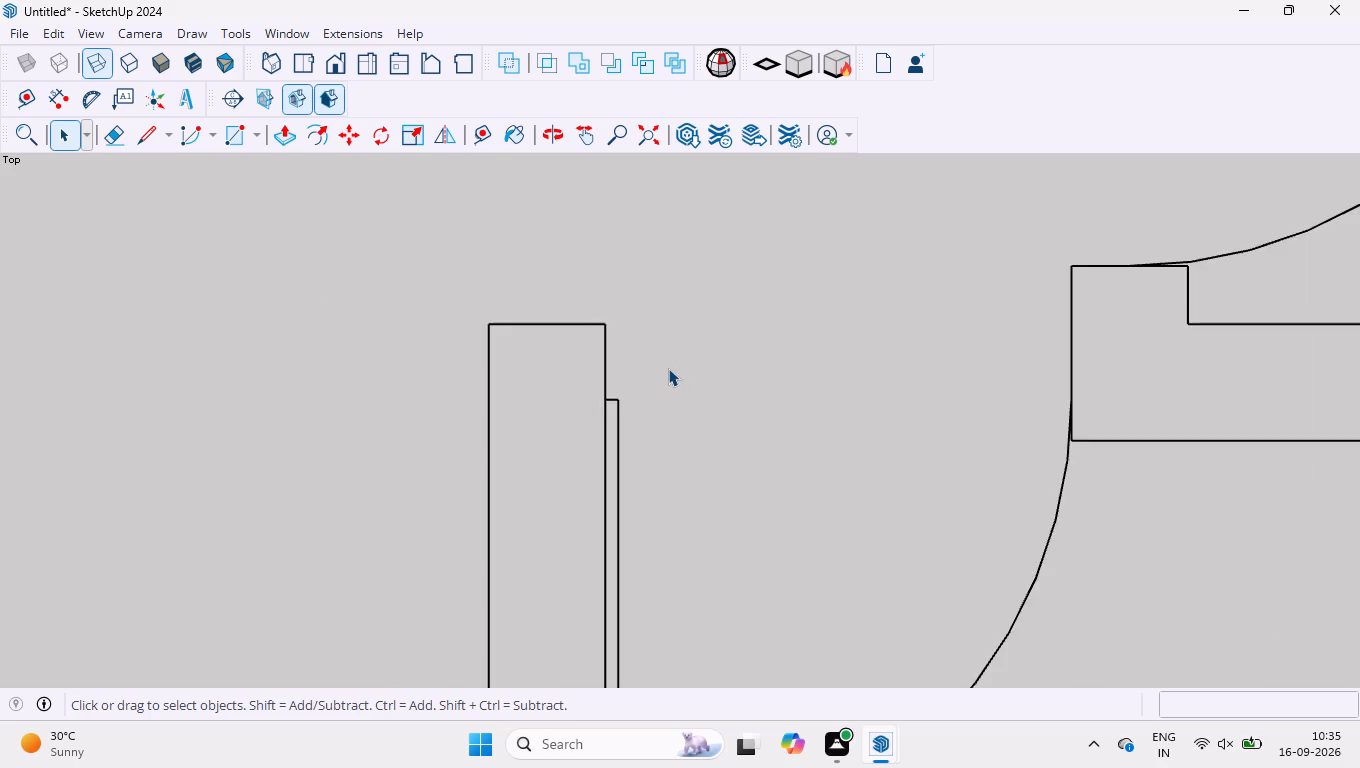
scroll(633, 360, "down", 20)
scroll(684, 383, "down", 6)
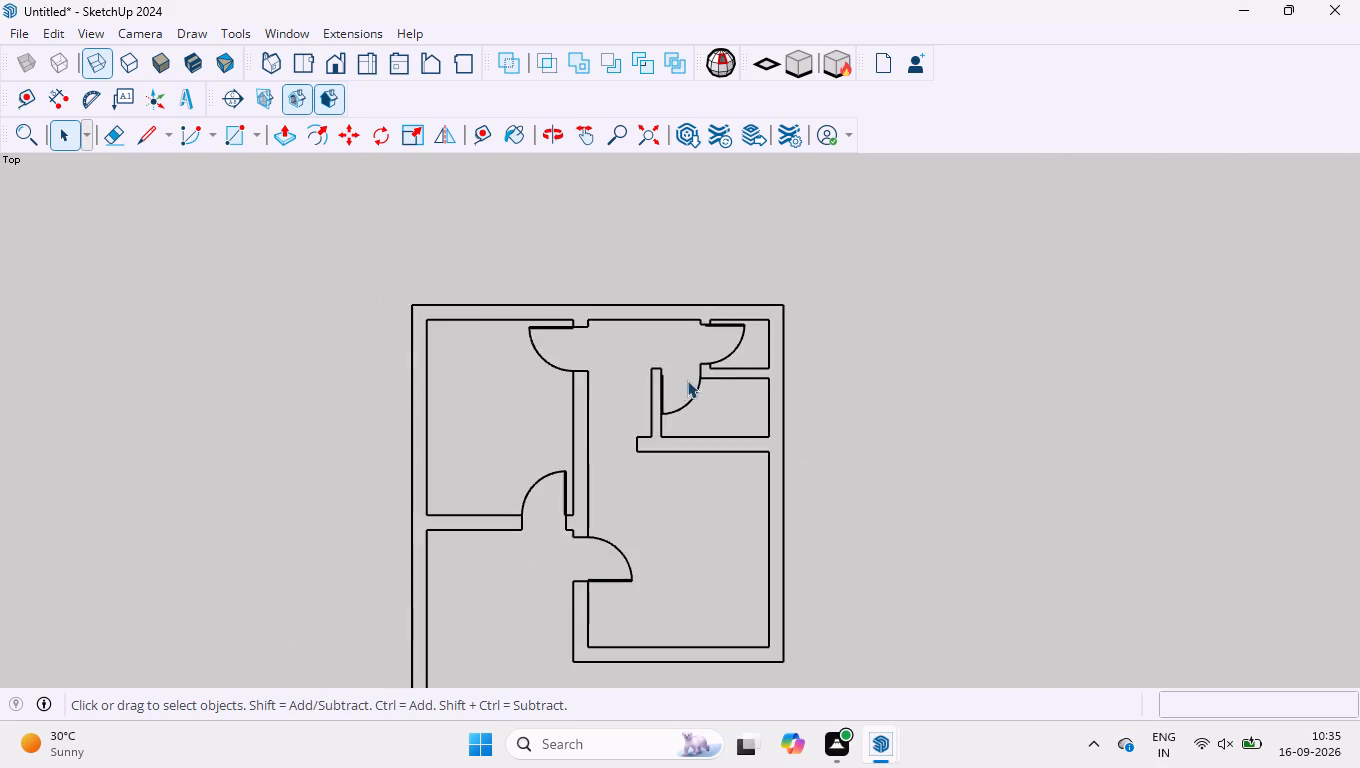
scroll(745, 255, "down", 3)
scroll(618, 561, "up", 1)
scroll(611, 428, "up", 1)
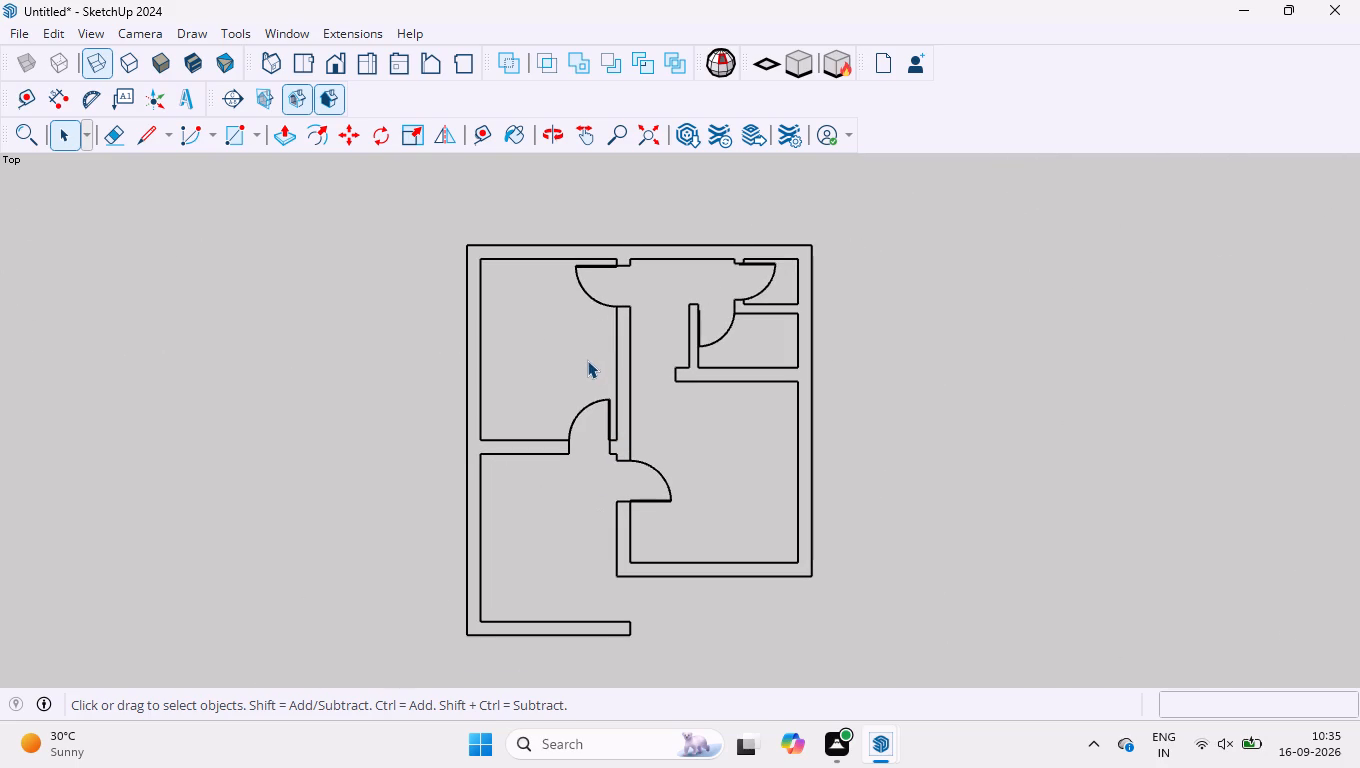
scroll(587, 360, "up", 3)
scroll(551, 160, "up", 9)
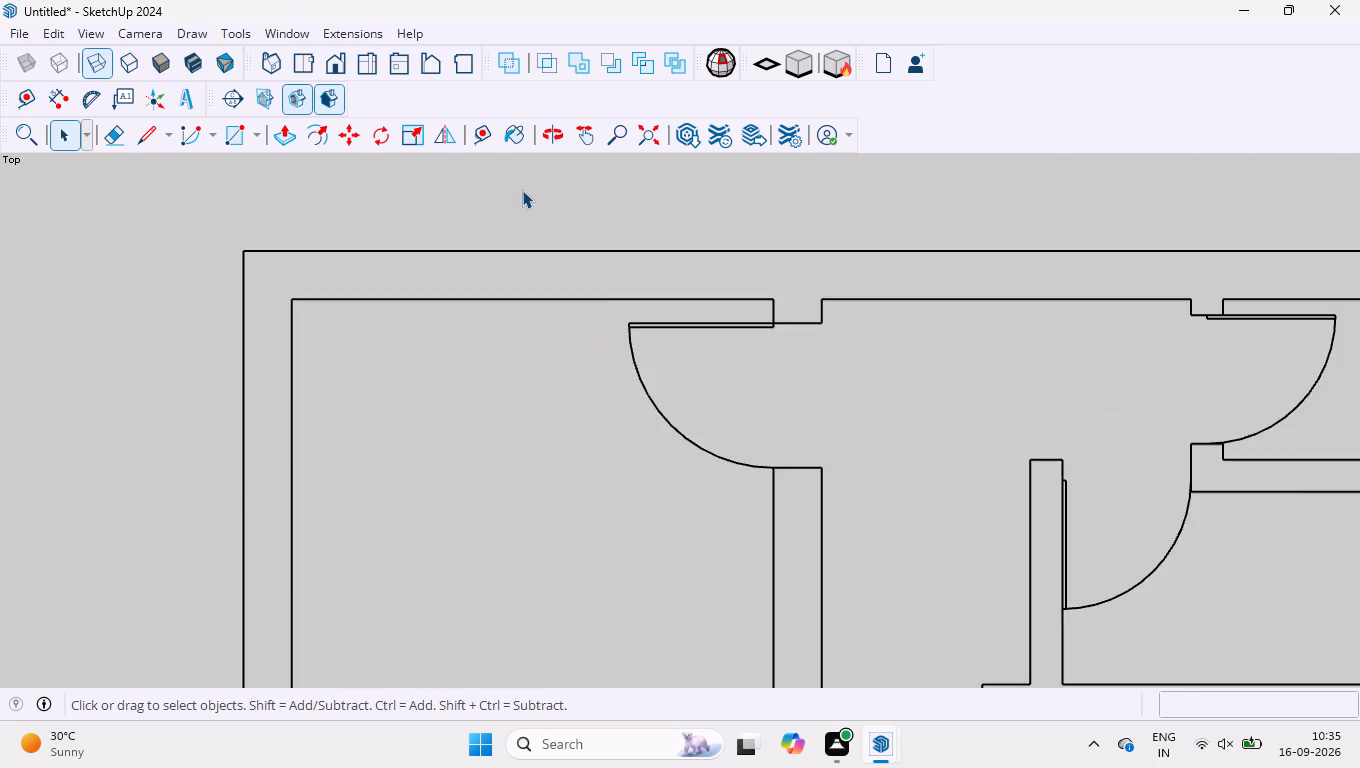
scroll(519, 211, "up", 3)
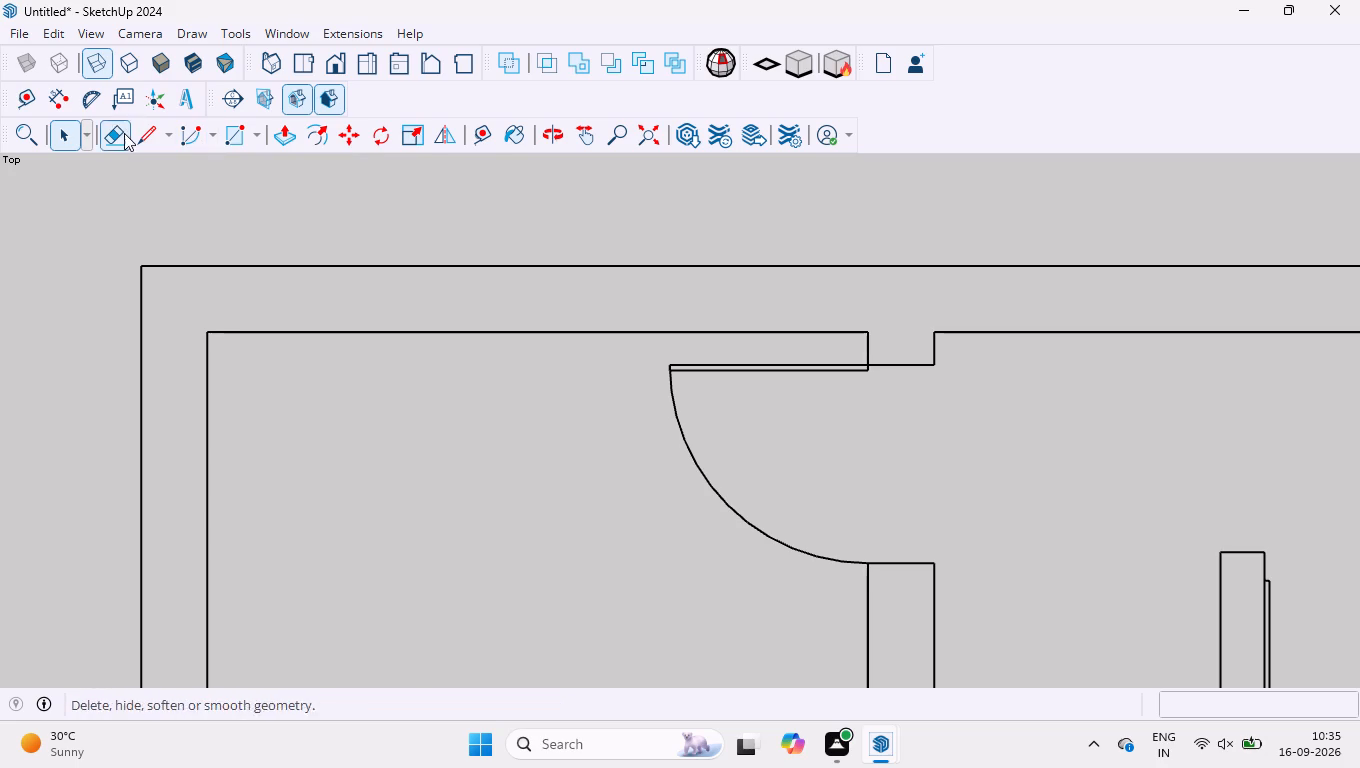
scroll(401, 335, "down", 3)
left_click(232, 138)
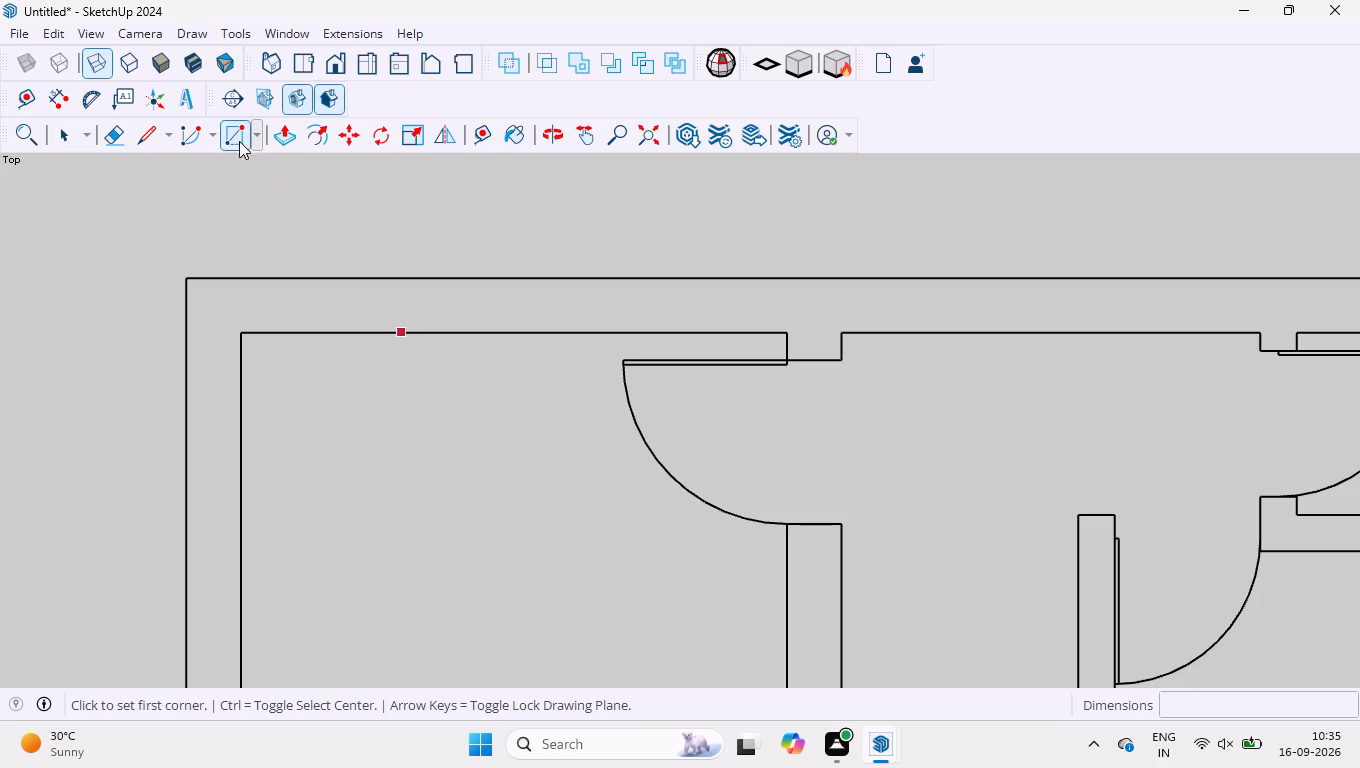
scroll(369, 237, "up", 4)
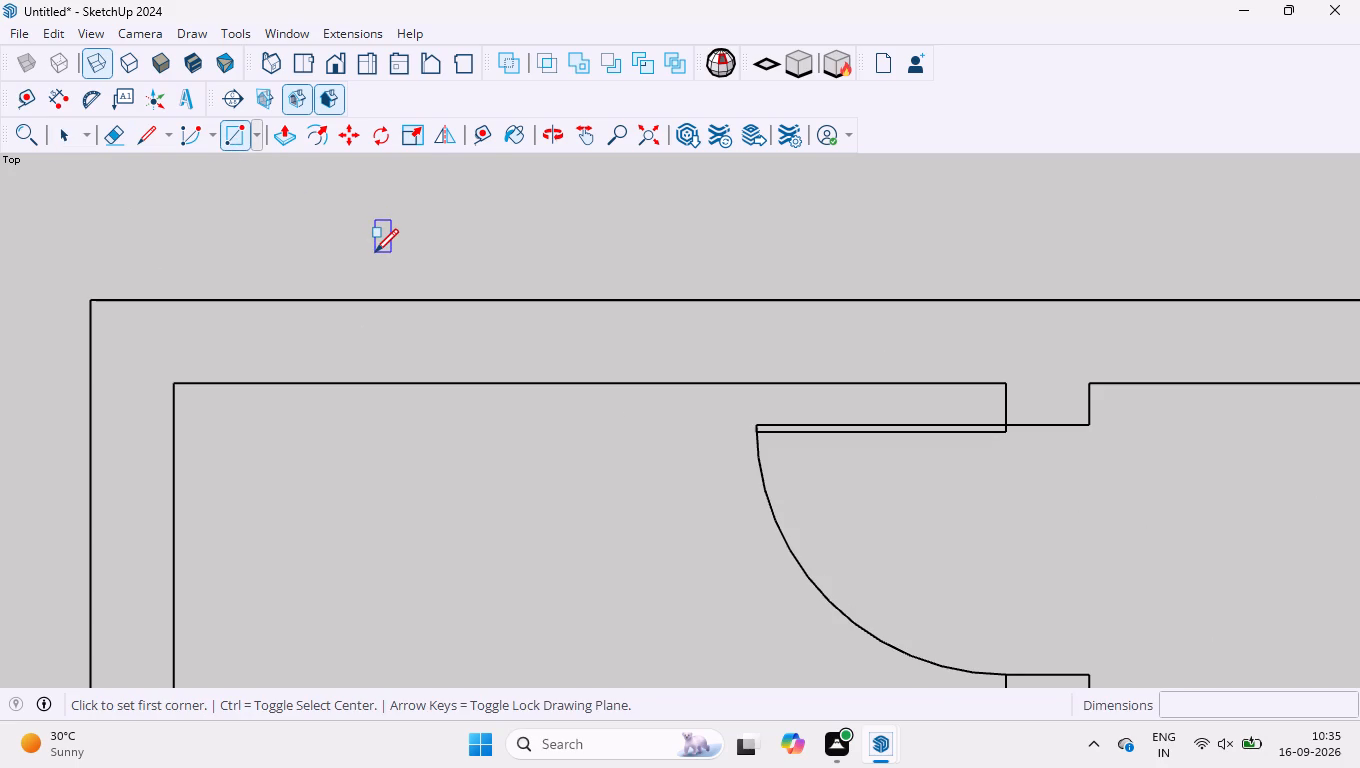
left_click(375, 252)
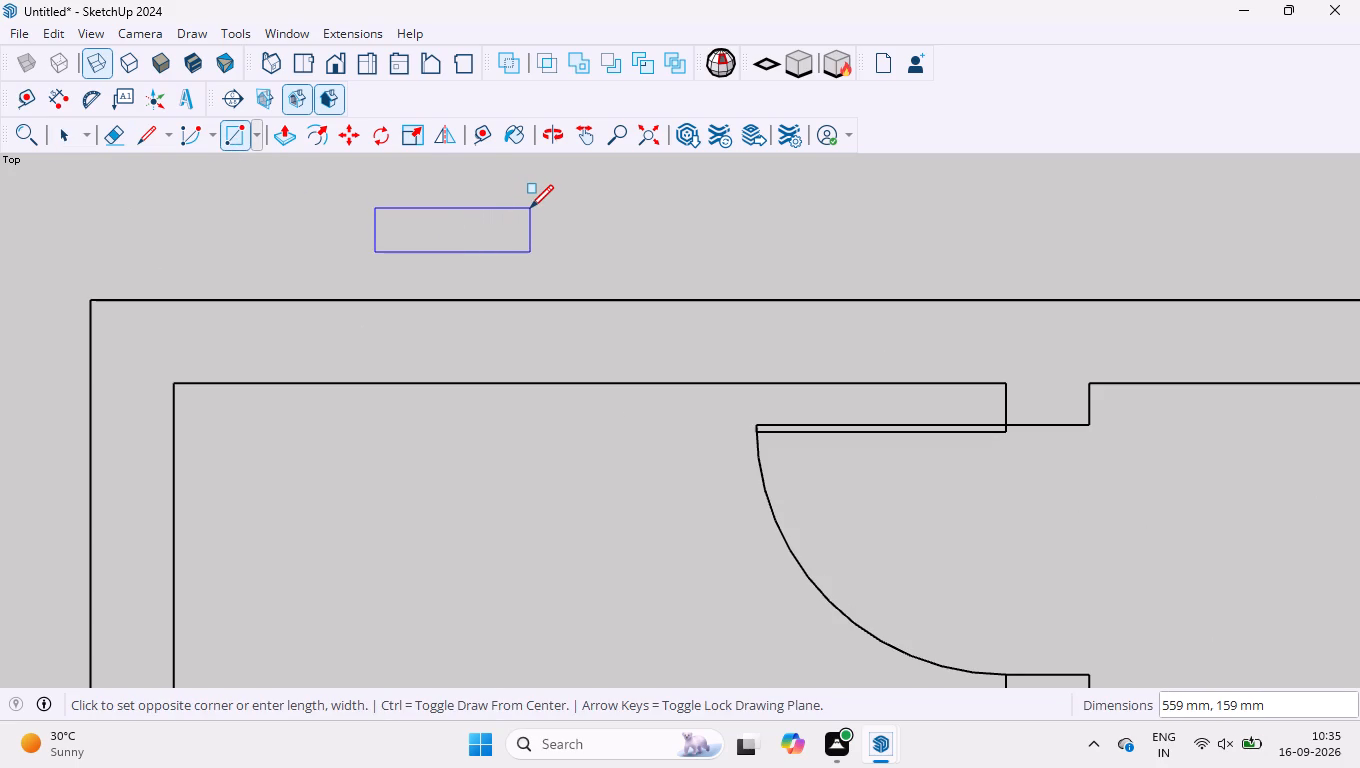
type("1200,300")
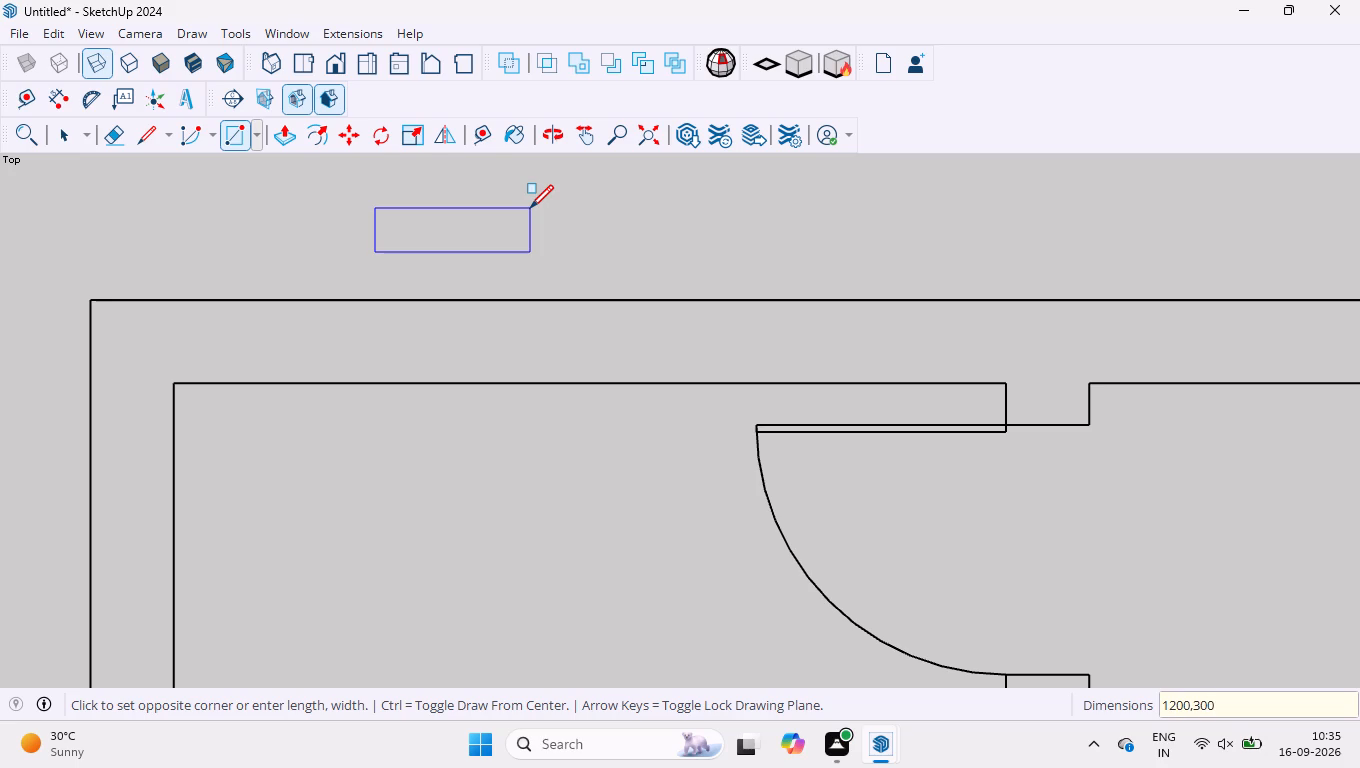
key("Return")
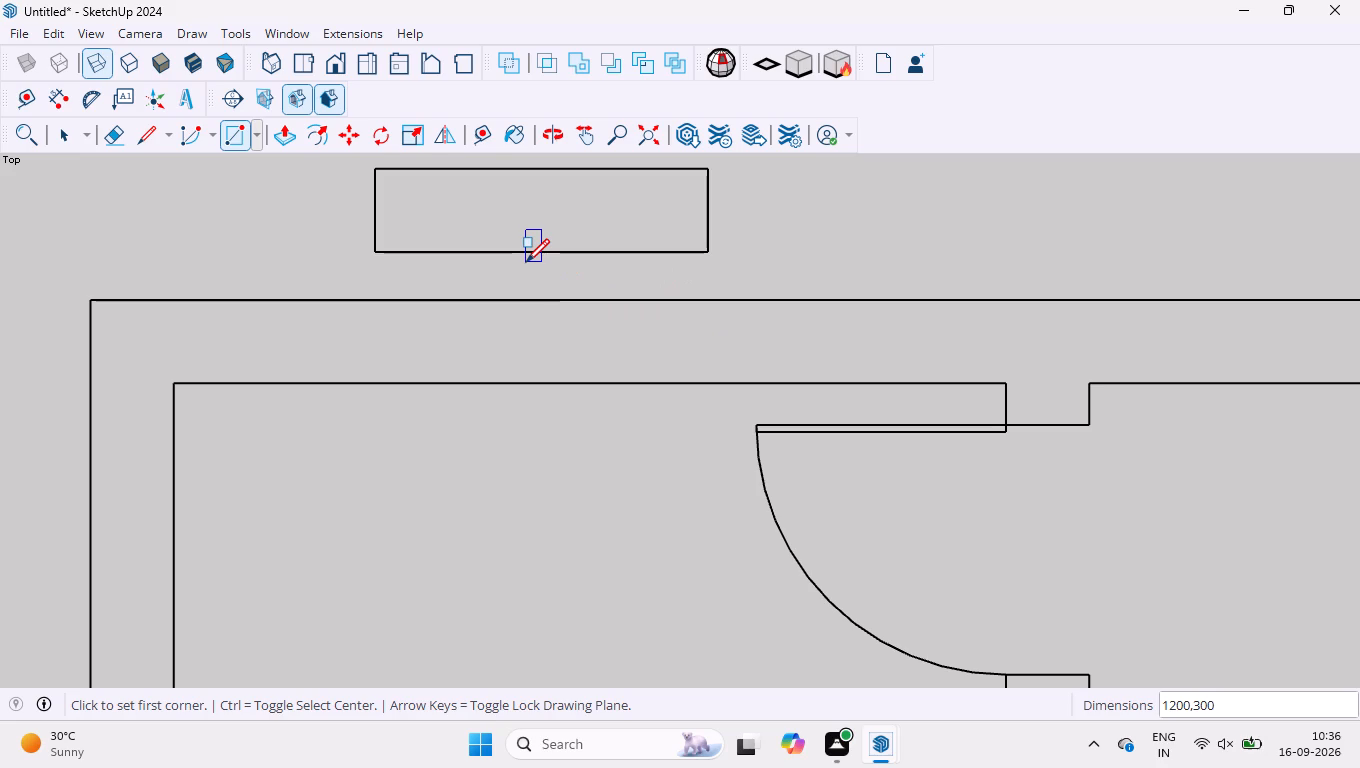
key("space")
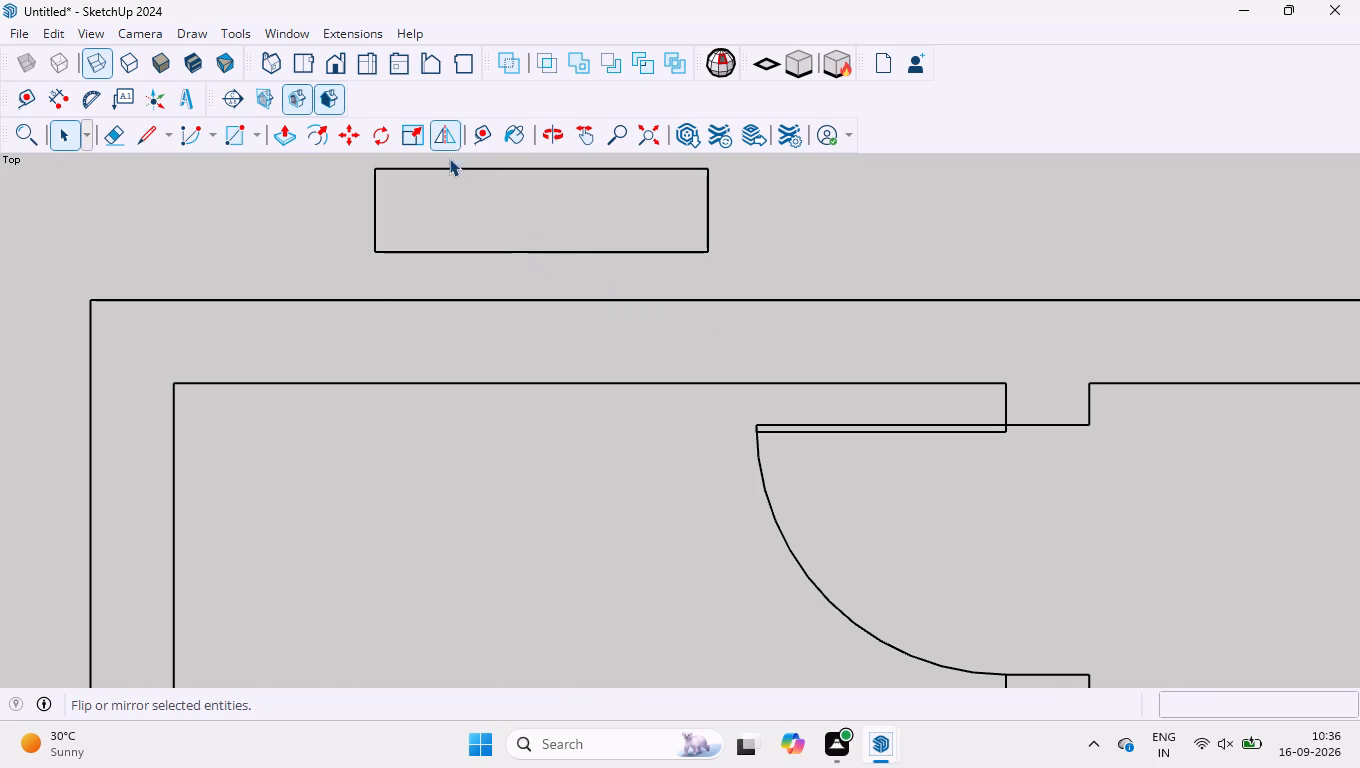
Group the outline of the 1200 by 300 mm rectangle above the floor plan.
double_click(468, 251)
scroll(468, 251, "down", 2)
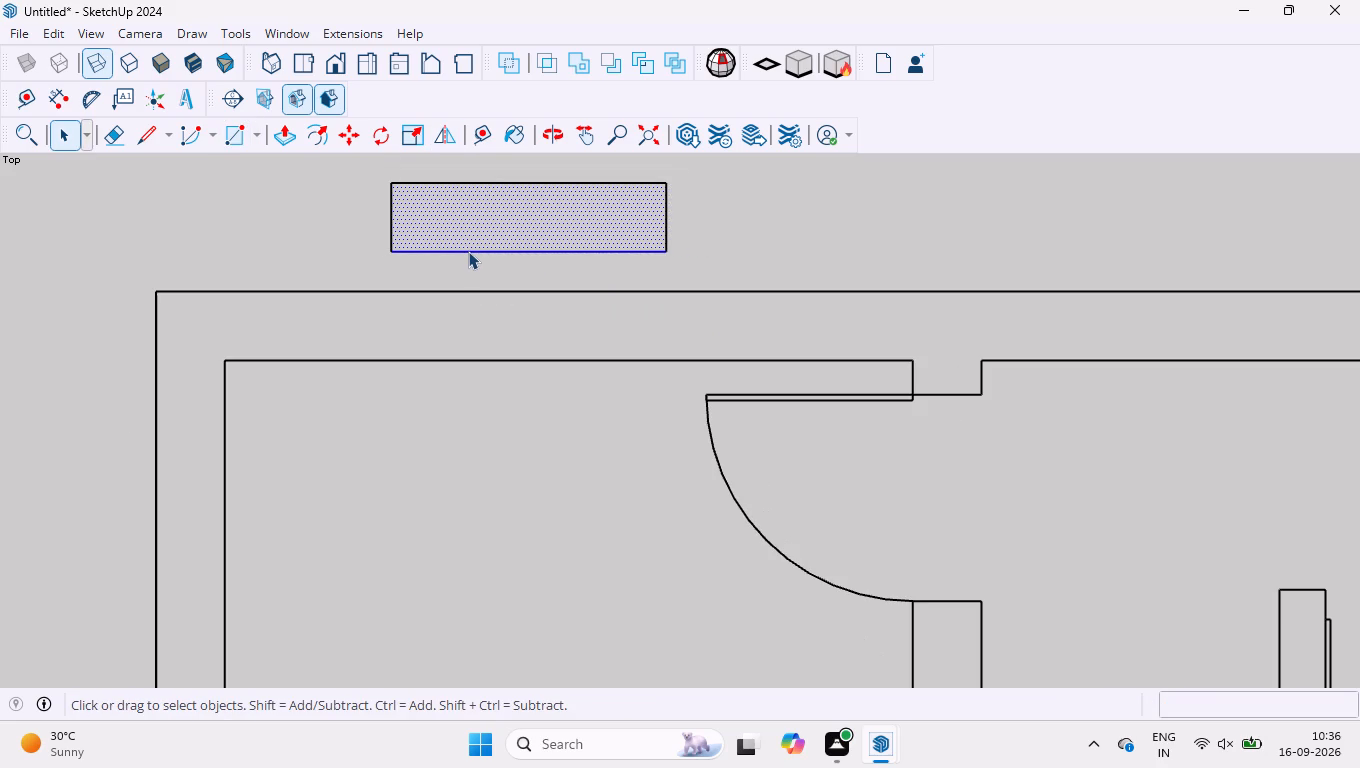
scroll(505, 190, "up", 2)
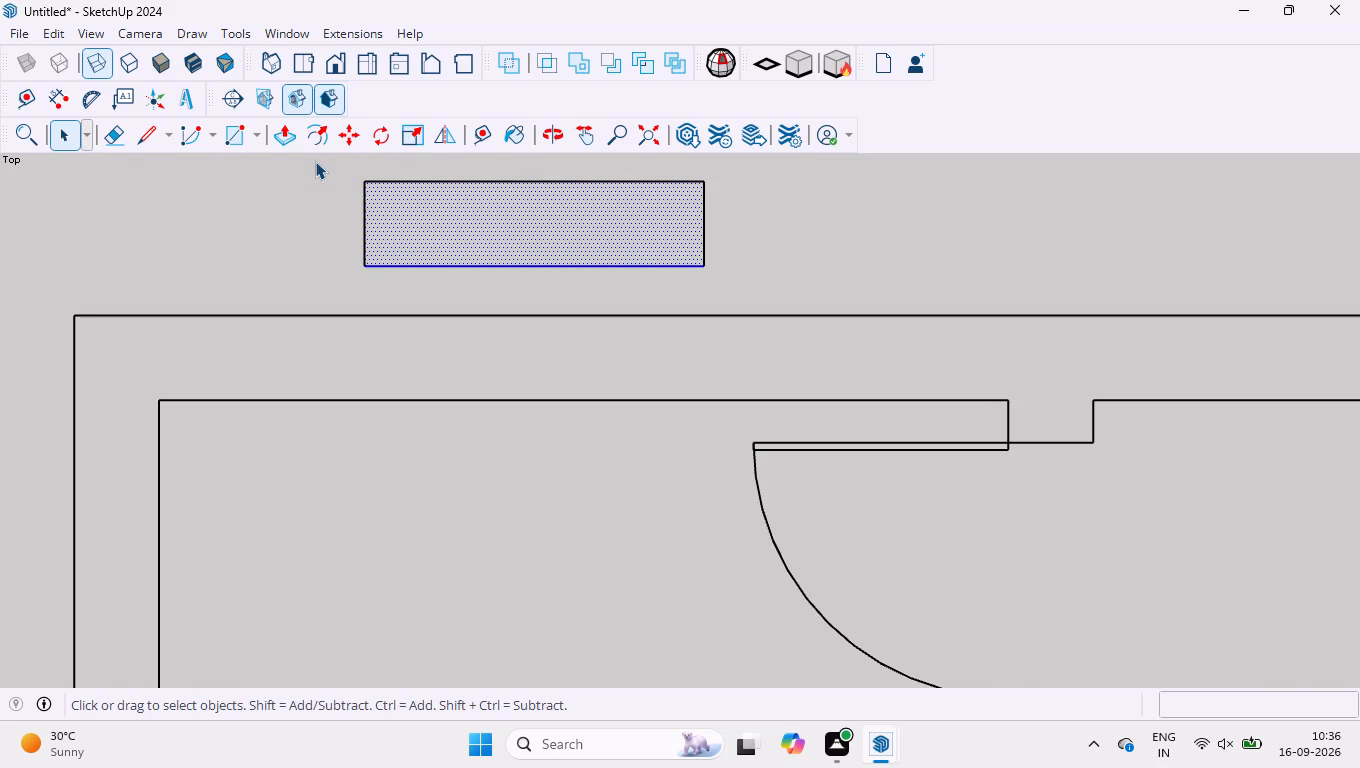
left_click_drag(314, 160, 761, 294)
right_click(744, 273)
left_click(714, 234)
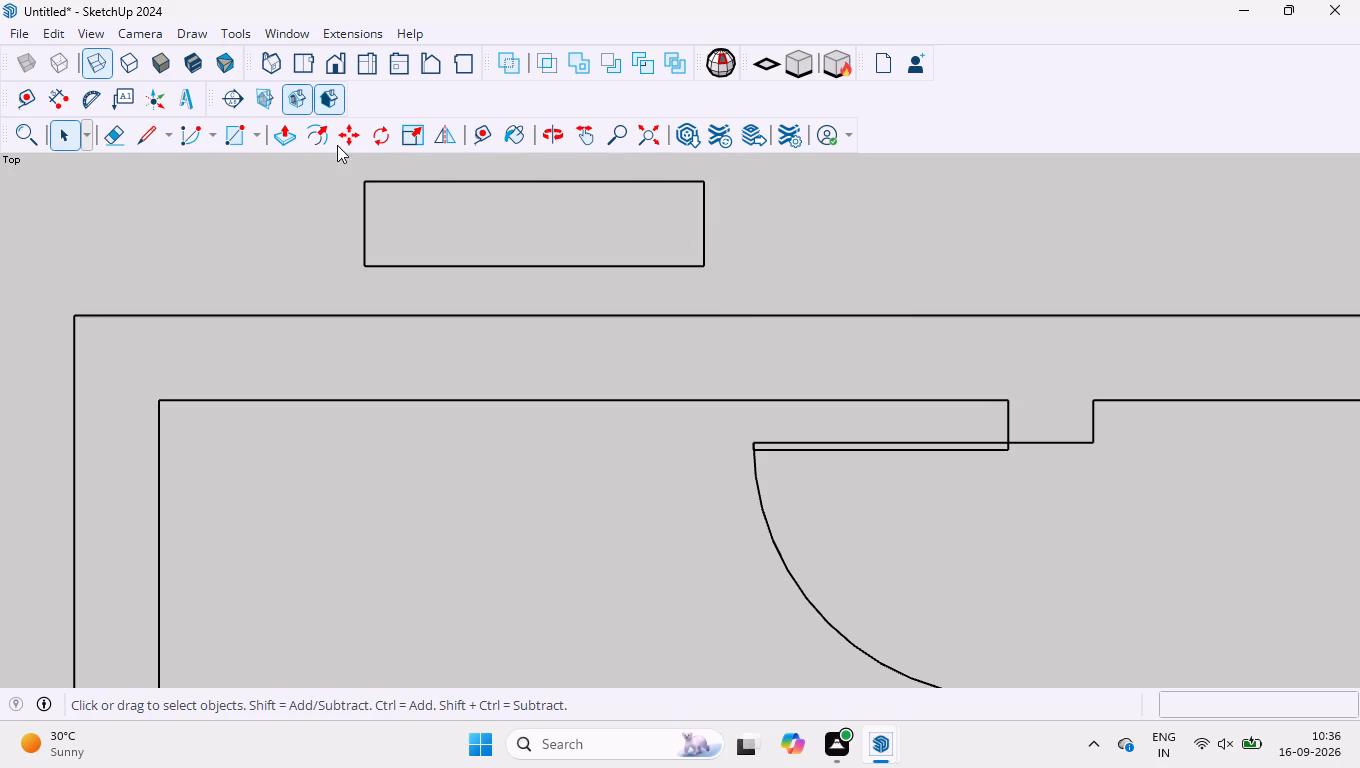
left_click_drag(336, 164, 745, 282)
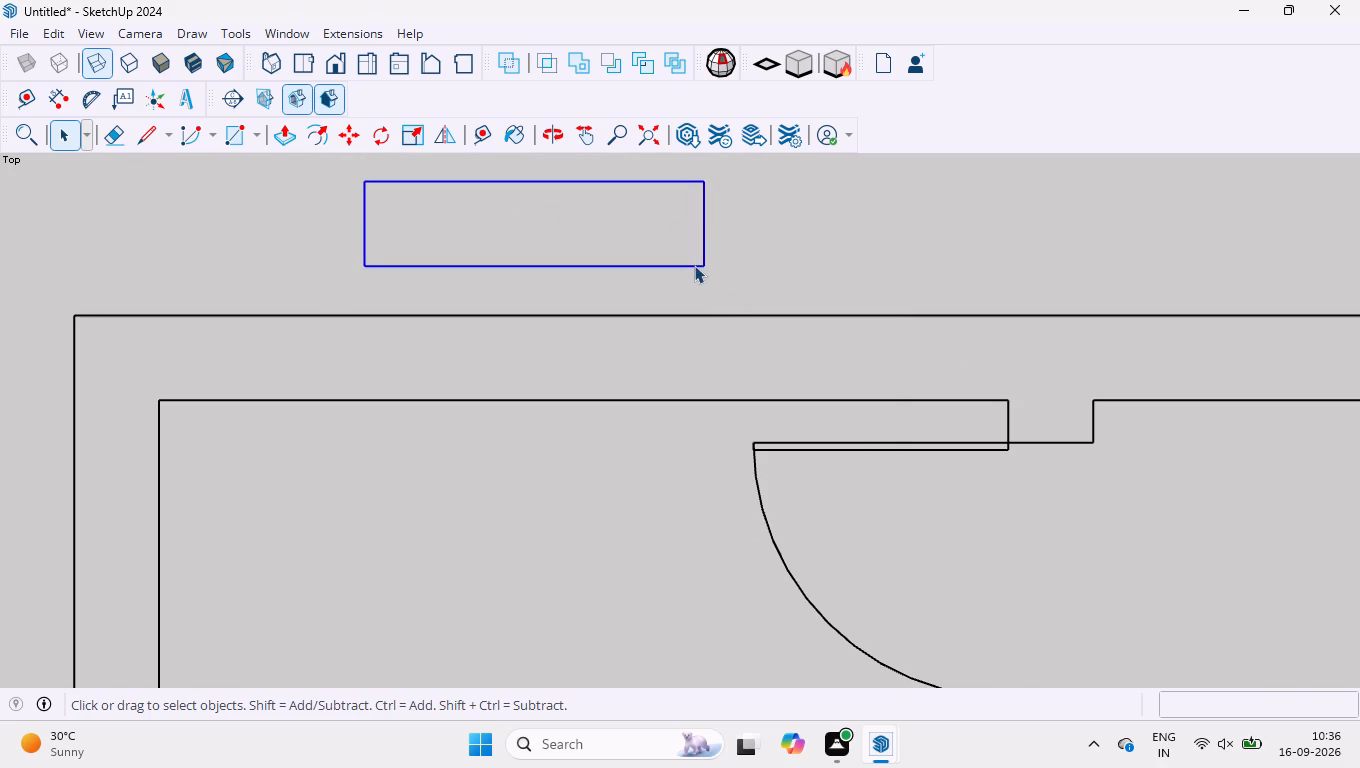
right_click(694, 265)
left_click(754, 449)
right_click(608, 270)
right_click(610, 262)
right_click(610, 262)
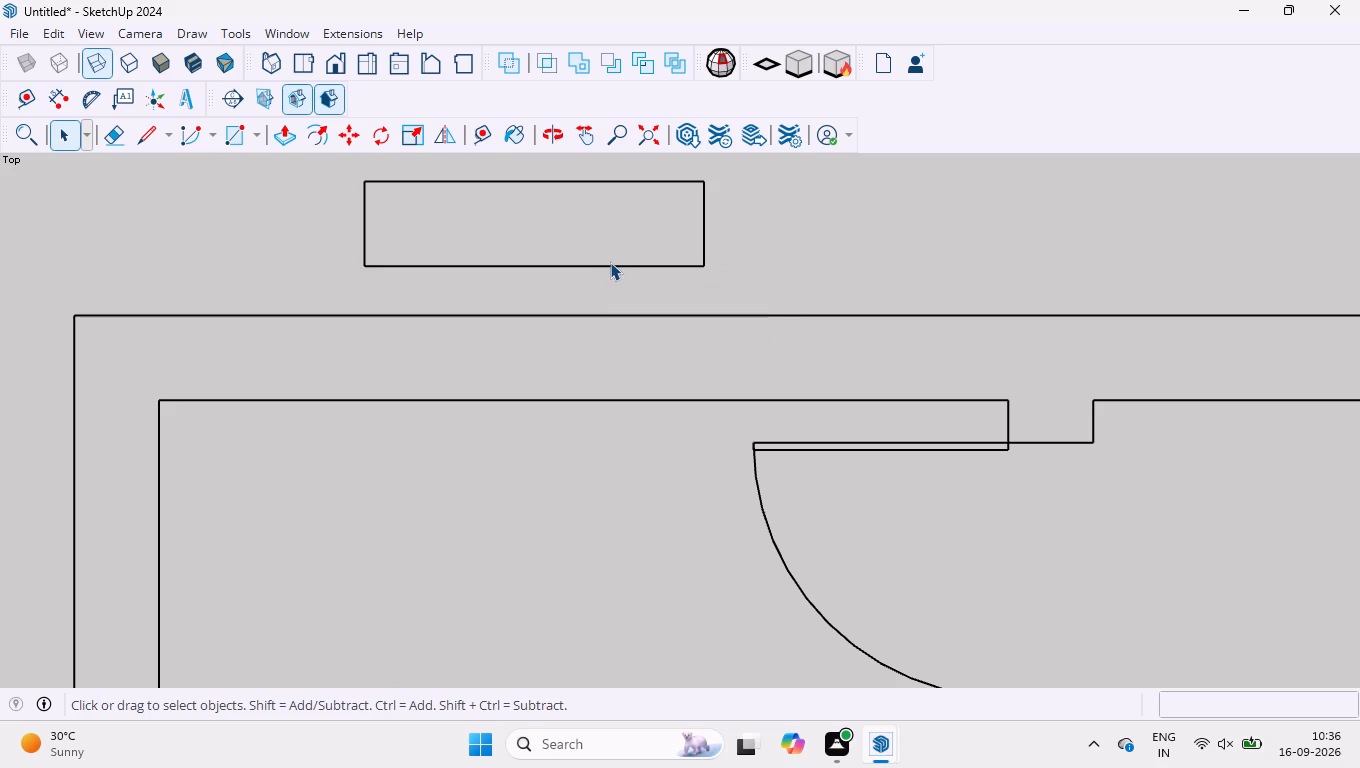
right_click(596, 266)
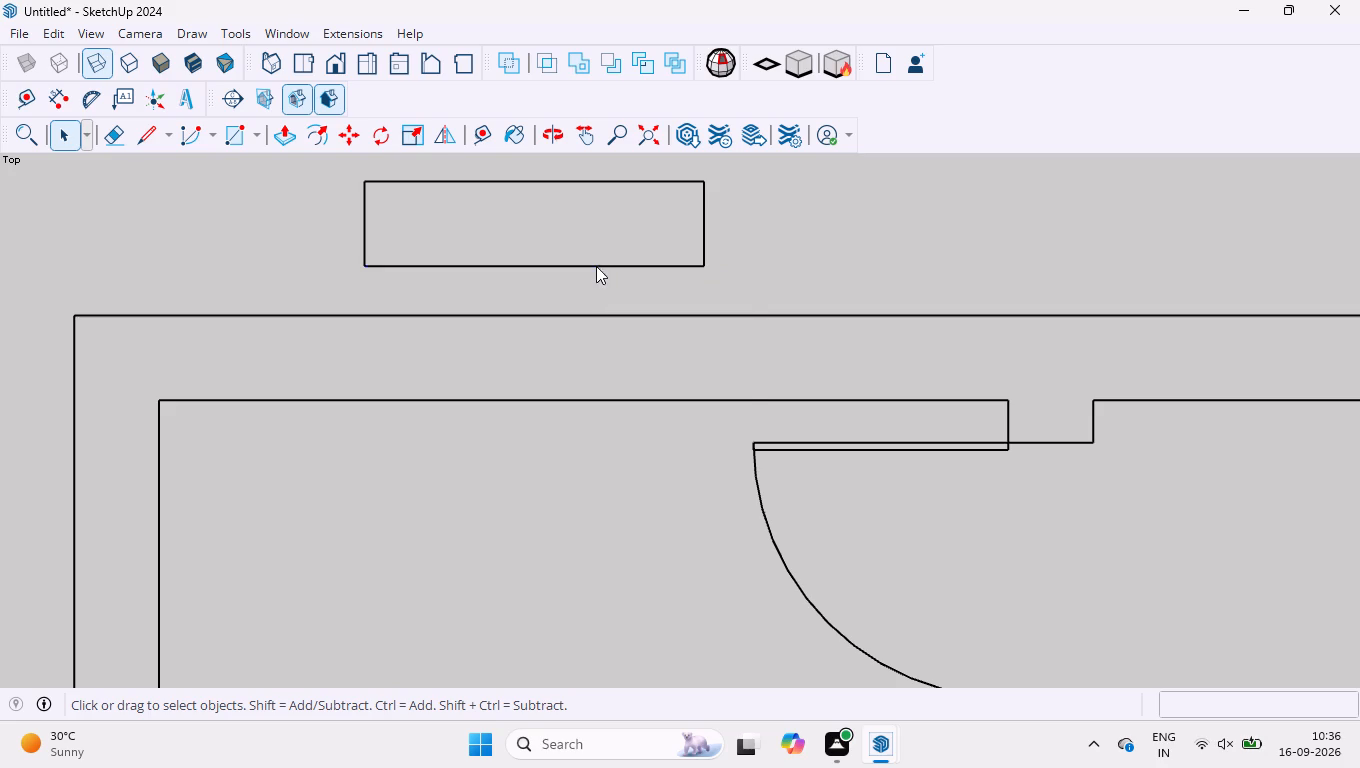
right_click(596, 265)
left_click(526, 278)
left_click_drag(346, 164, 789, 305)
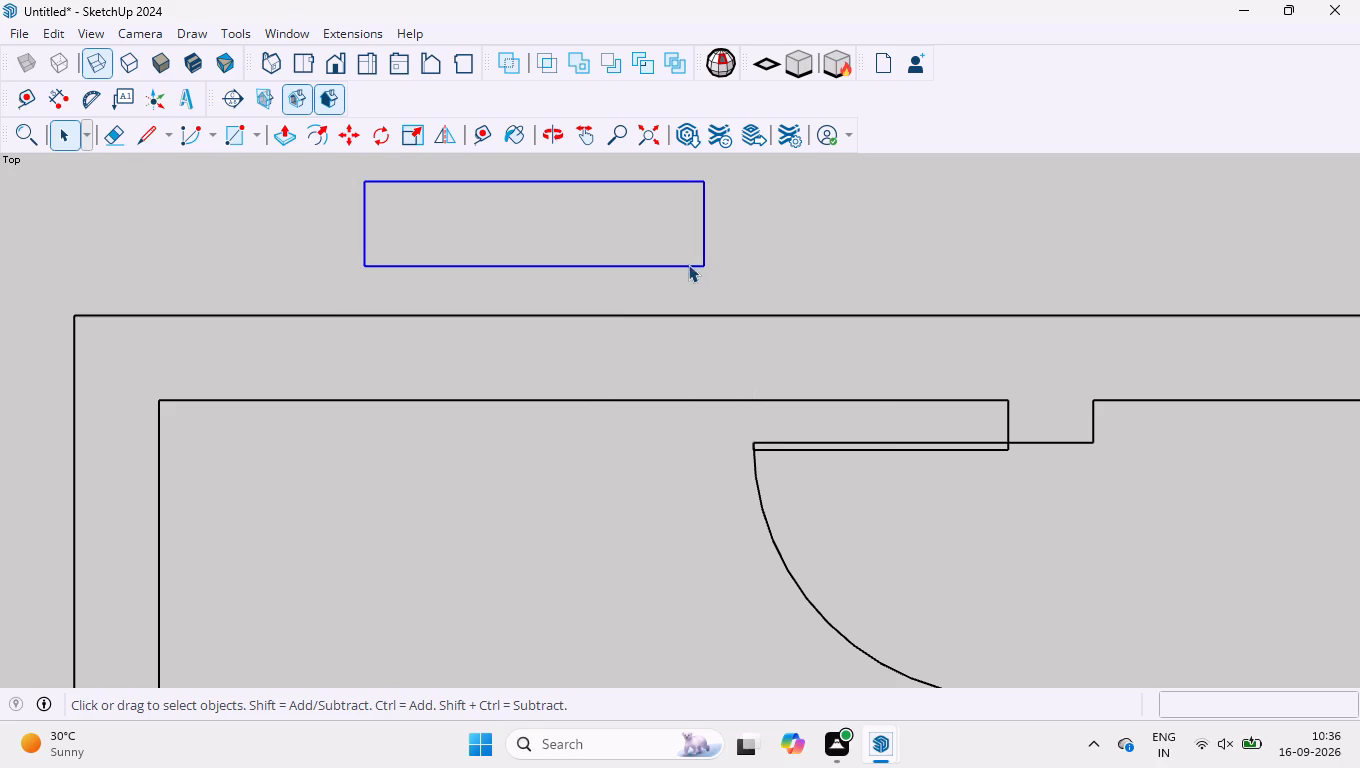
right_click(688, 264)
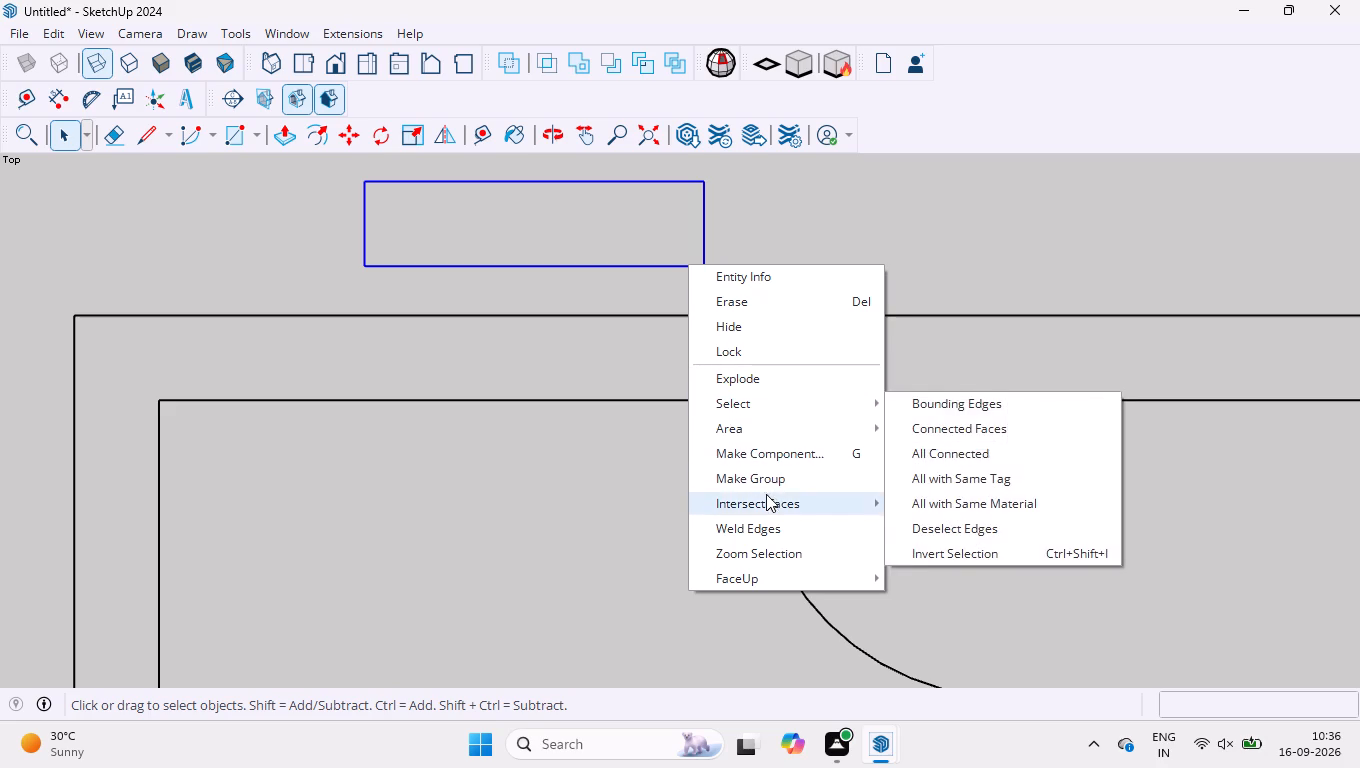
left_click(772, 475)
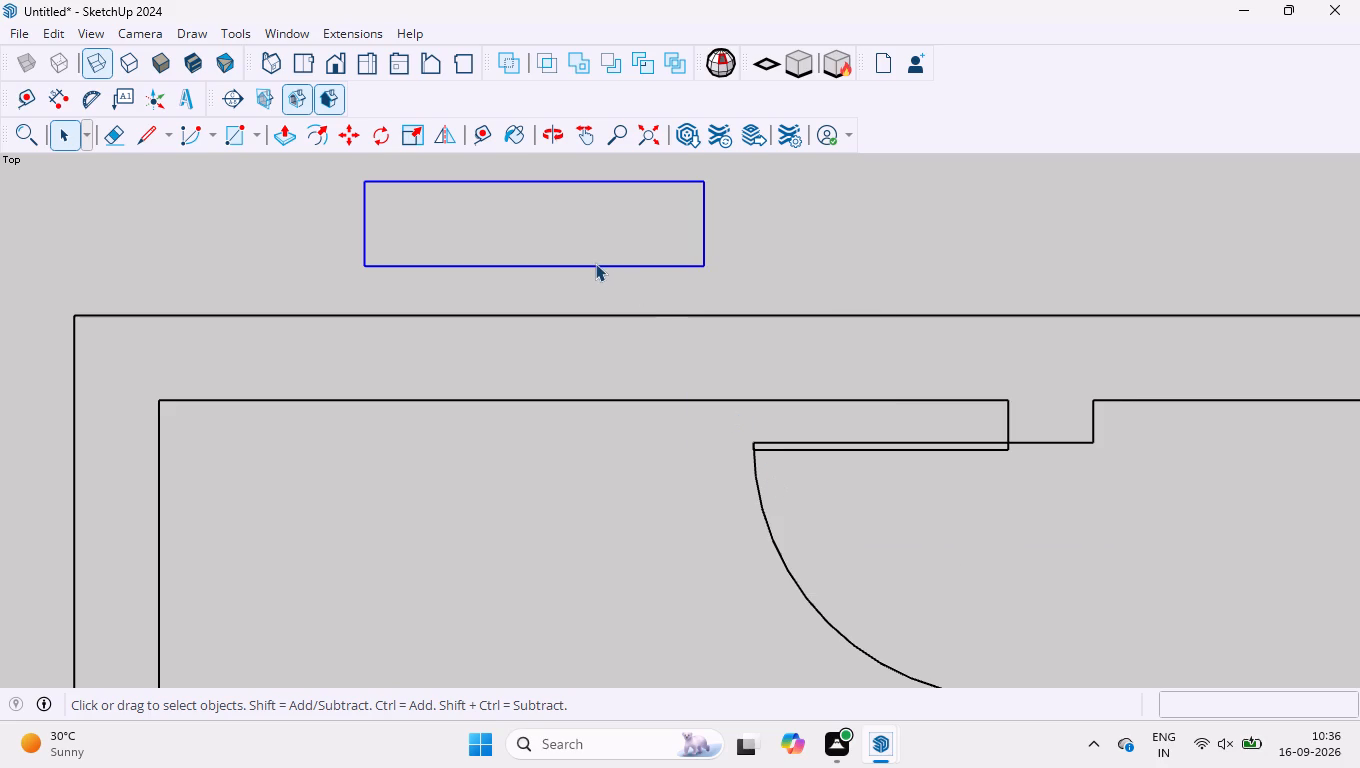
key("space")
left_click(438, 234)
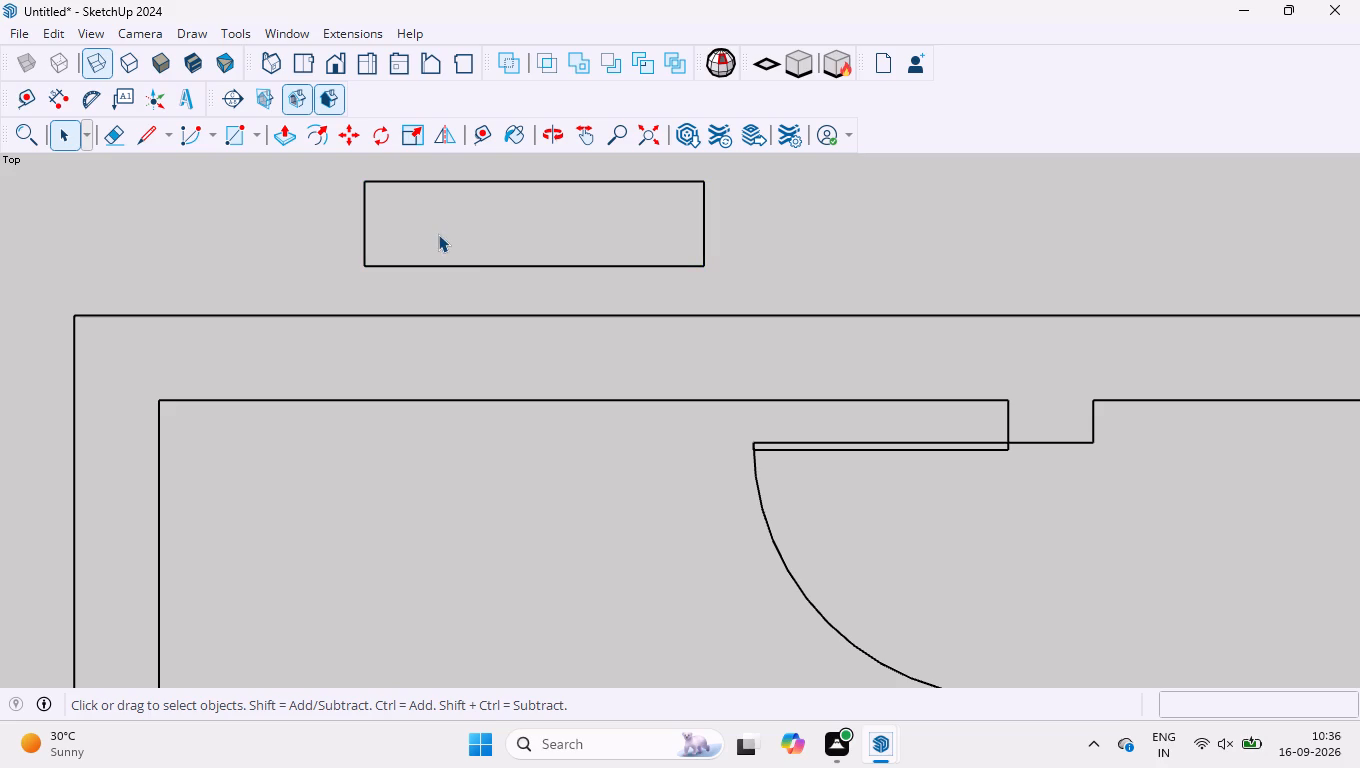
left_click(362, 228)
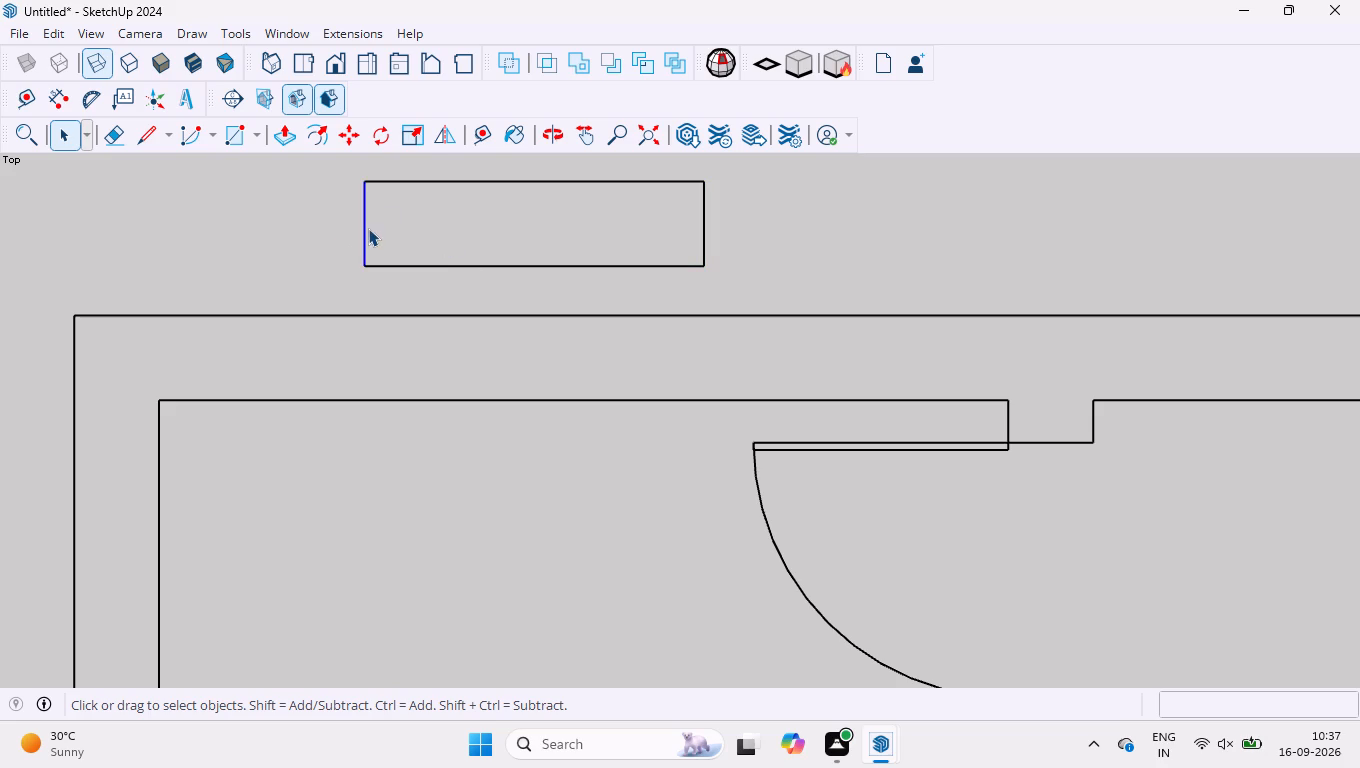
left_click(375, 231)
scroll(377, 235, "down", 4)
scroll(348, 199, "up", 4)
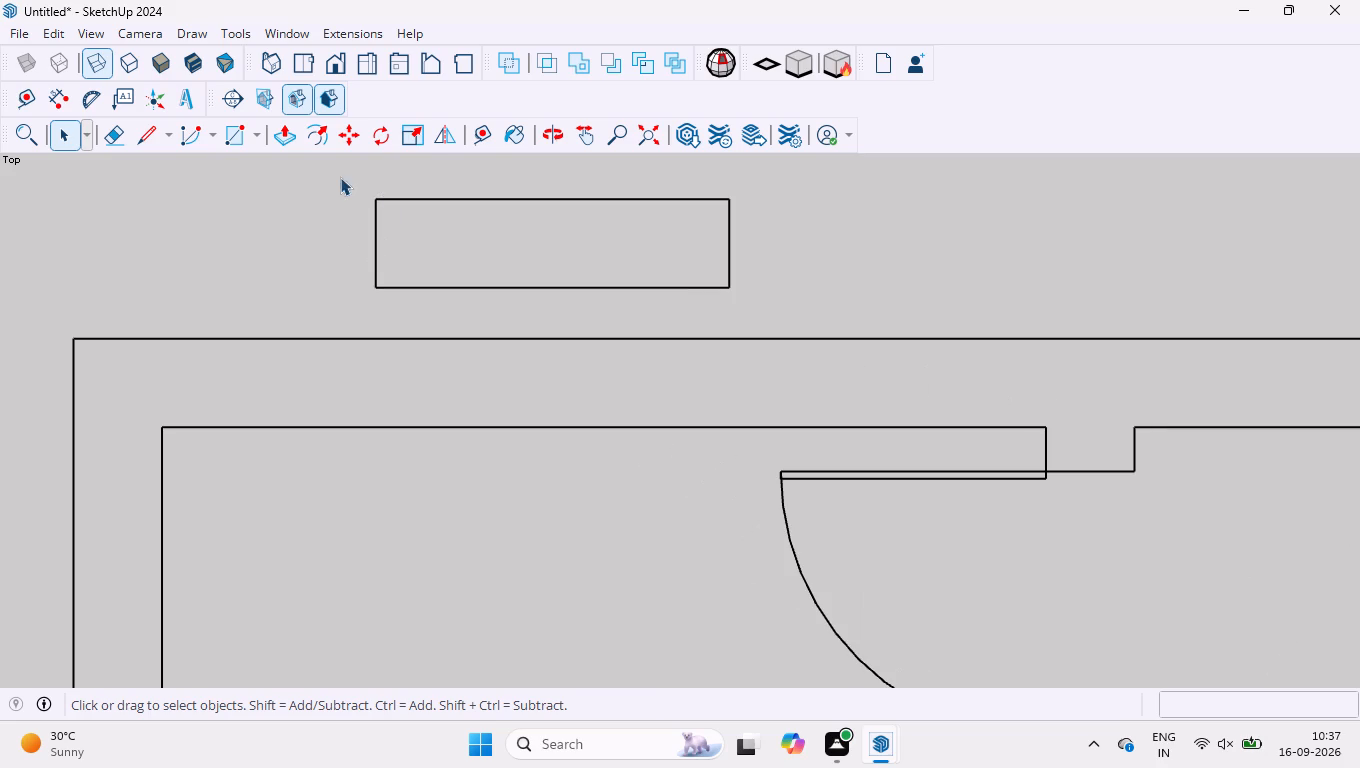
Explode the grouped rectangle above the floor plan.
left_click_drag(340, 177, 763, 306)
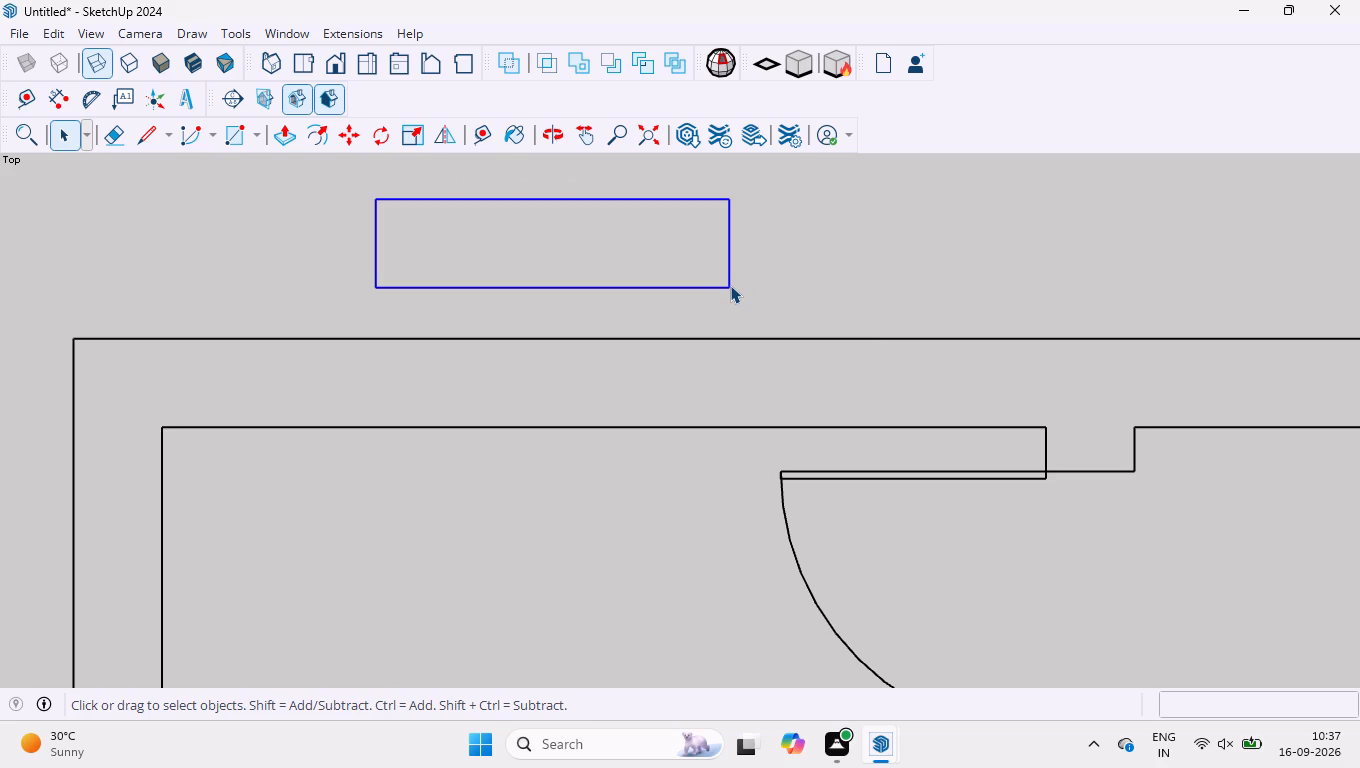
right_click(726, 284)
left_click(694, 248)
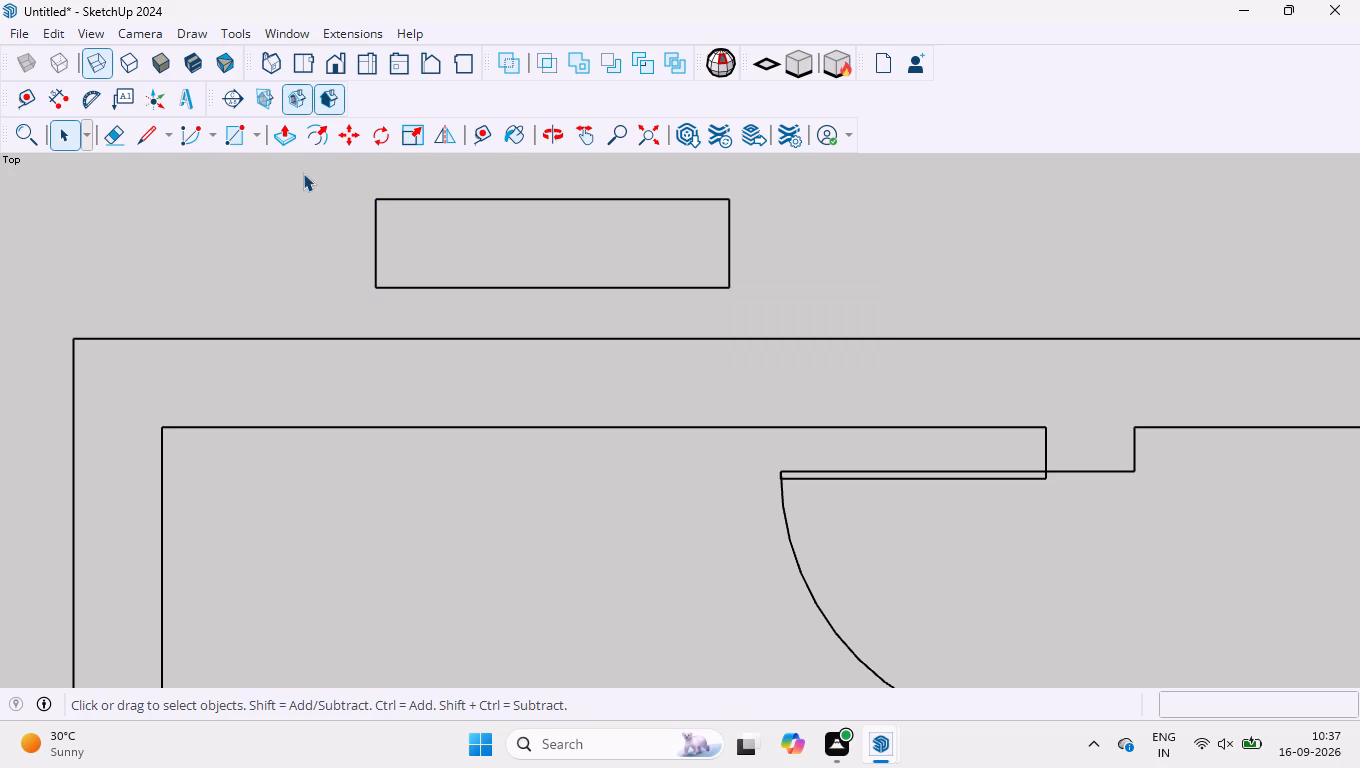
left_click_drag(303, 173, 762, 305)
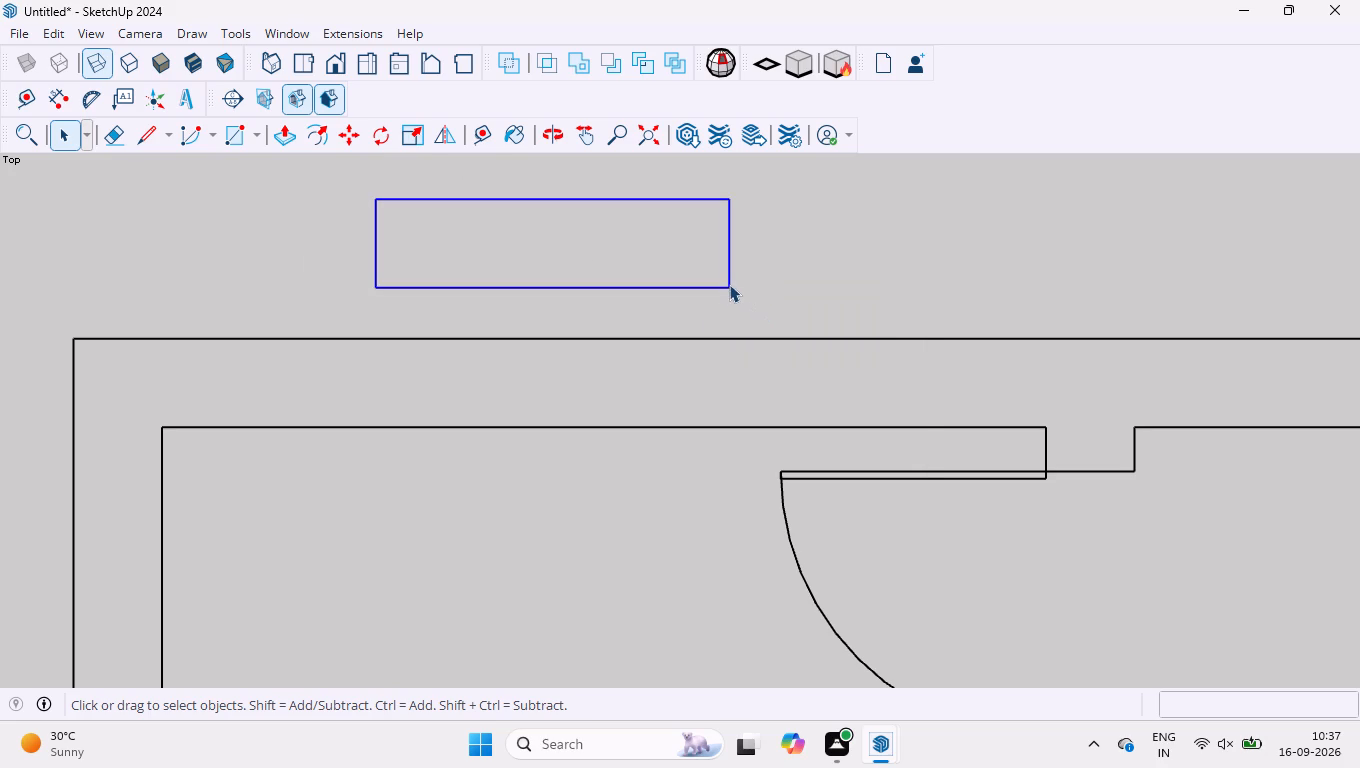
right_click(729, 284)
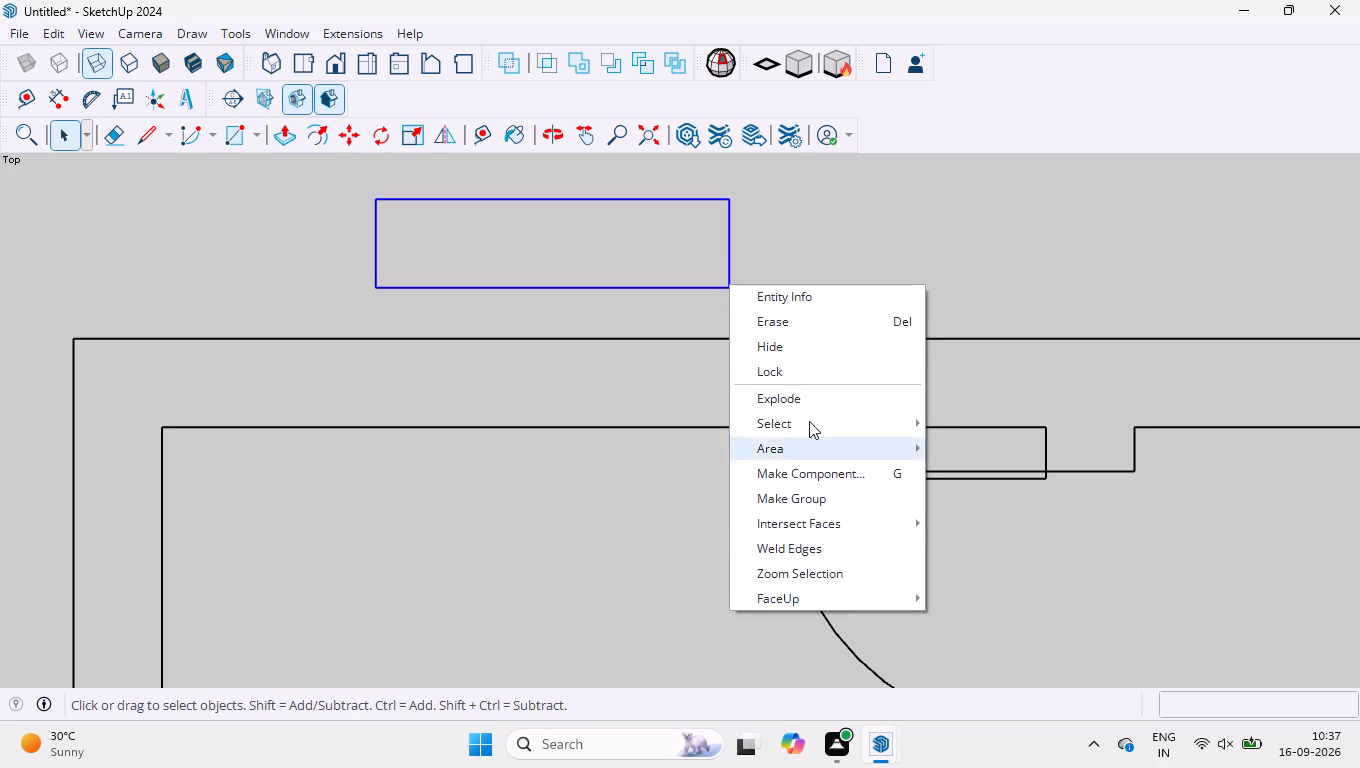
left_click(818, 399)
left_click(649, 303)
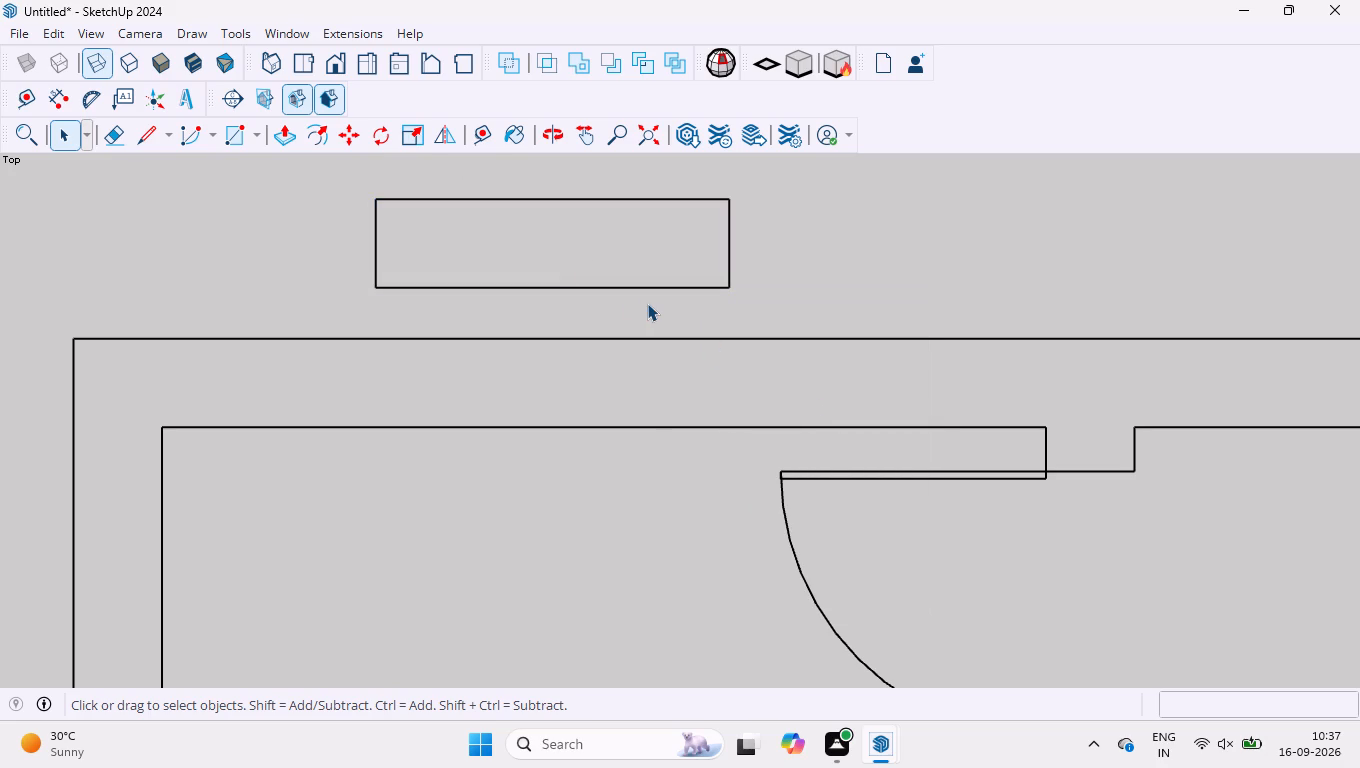
Make a group from the whole 1200 by 300 mm rectangle again.
left_click_drag(299, 182, 764, 316)
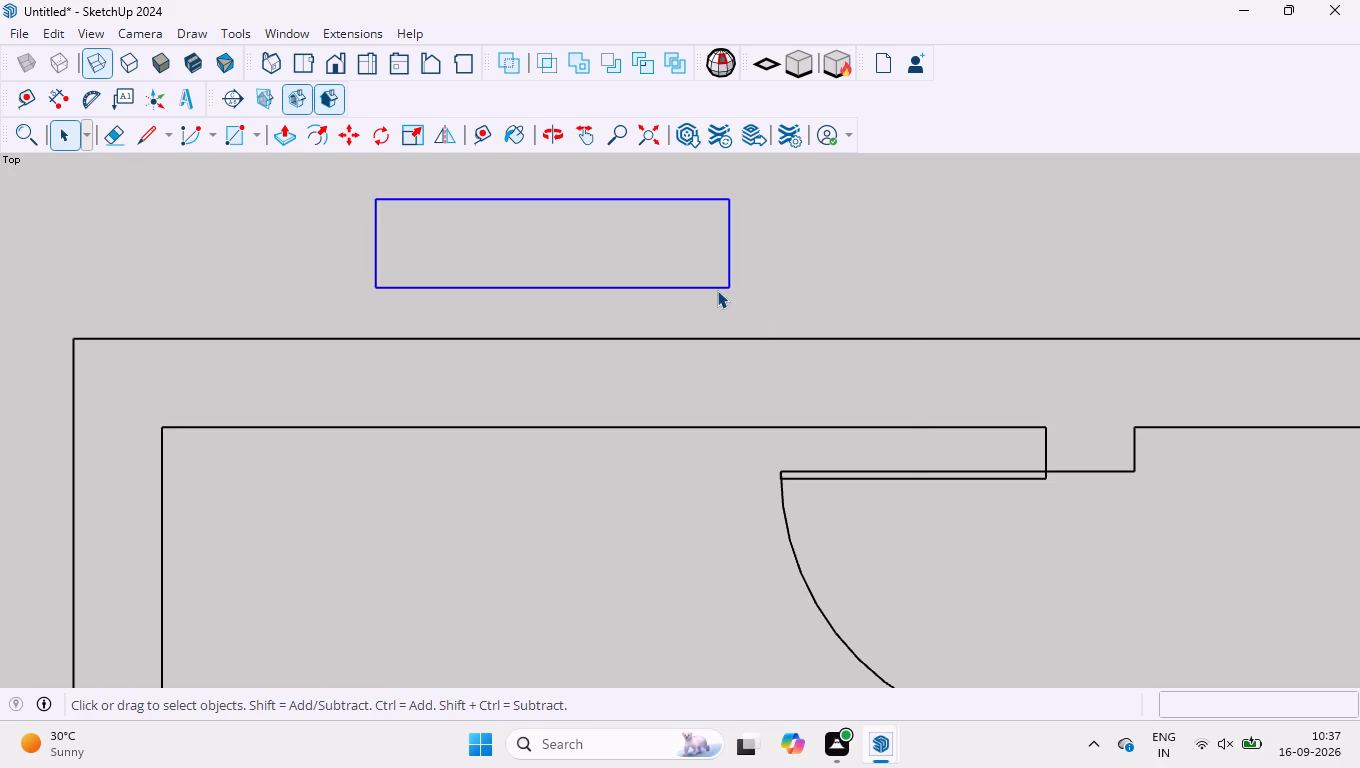
right_click(717, 290)
left_click(763, 502)
Make a component from the 1200 by 300 mm rectangle above the floor plan.
left_click_drag(330, 175, 781, 306)
right_click(719, 285)
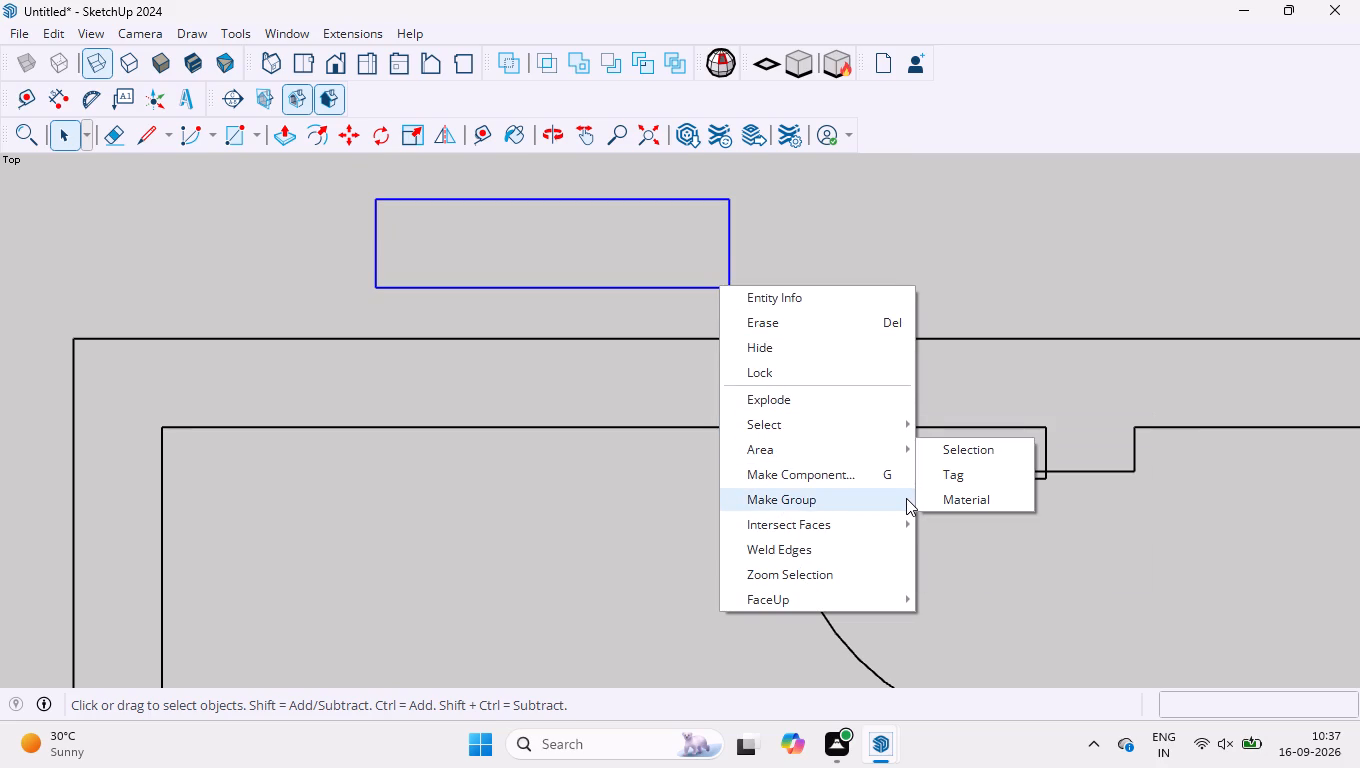
left_click(834, 478)
left_click(672, 625)
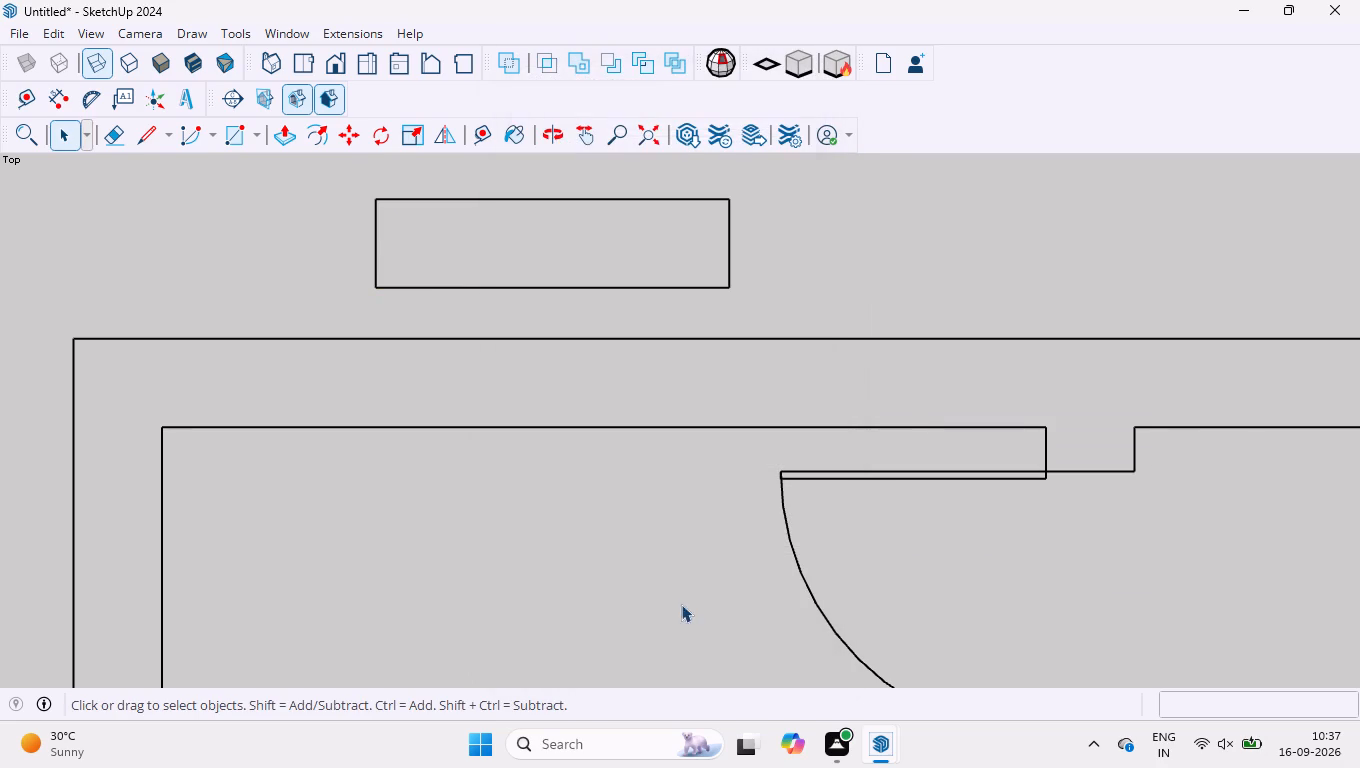
Make a group from the face and lower edge of the 1200 by 300 mm rectangle above the floor plan.
double_click(425, 289)
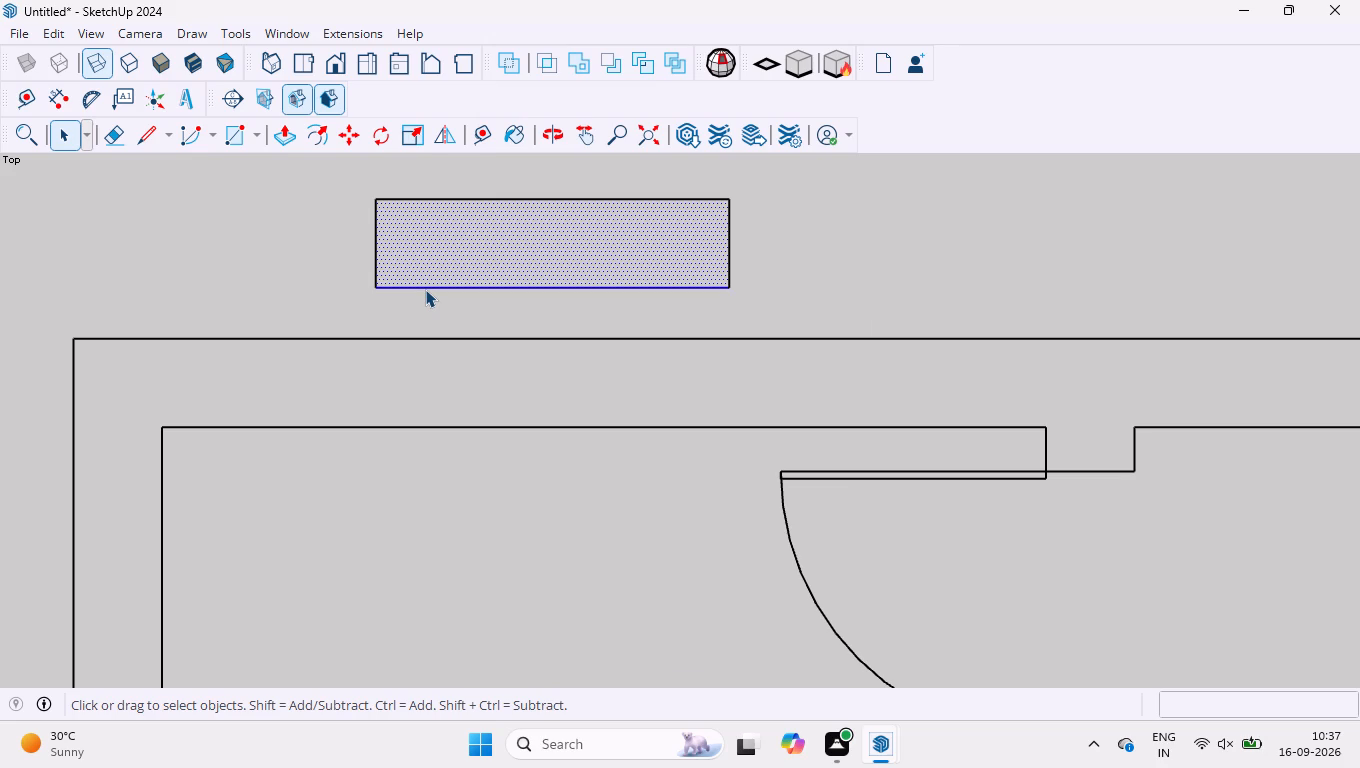
left_click(967, 254)
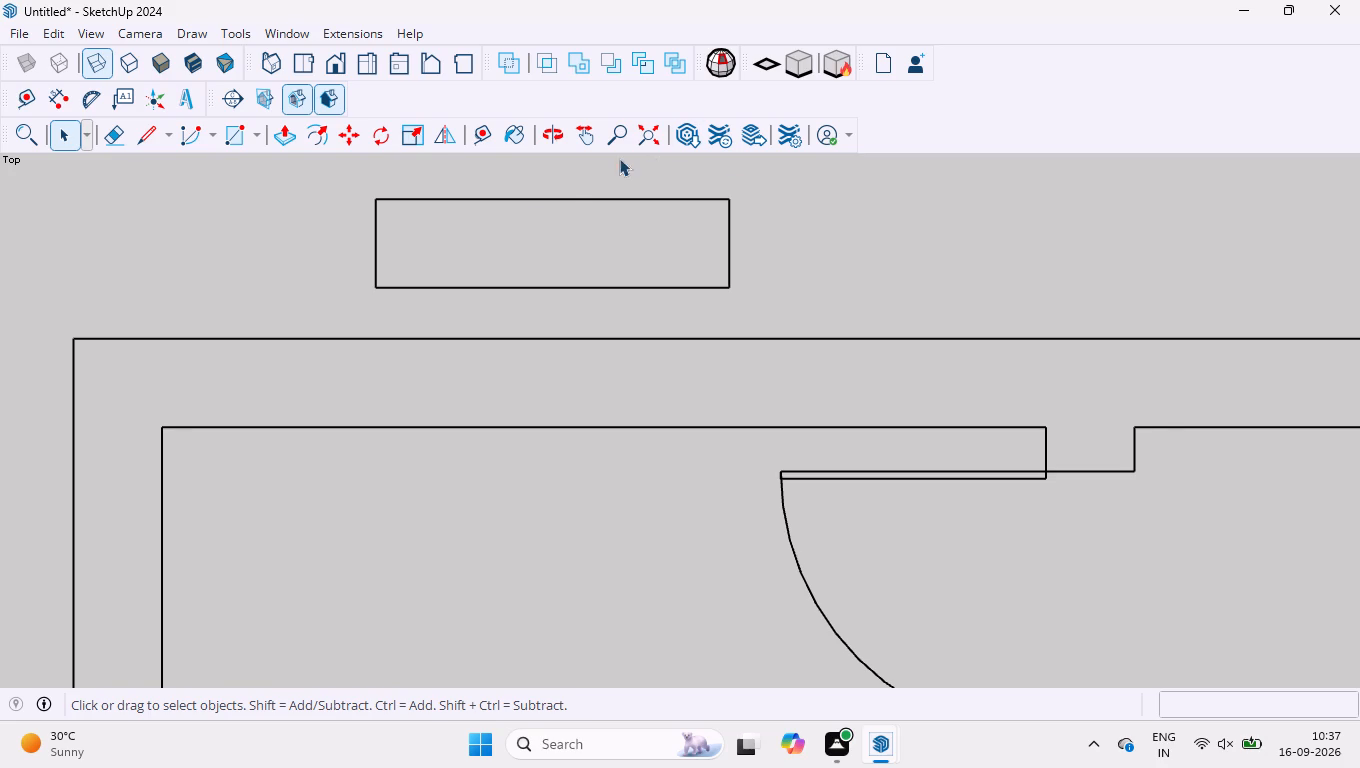
scroll(500, 163, "up", 9)
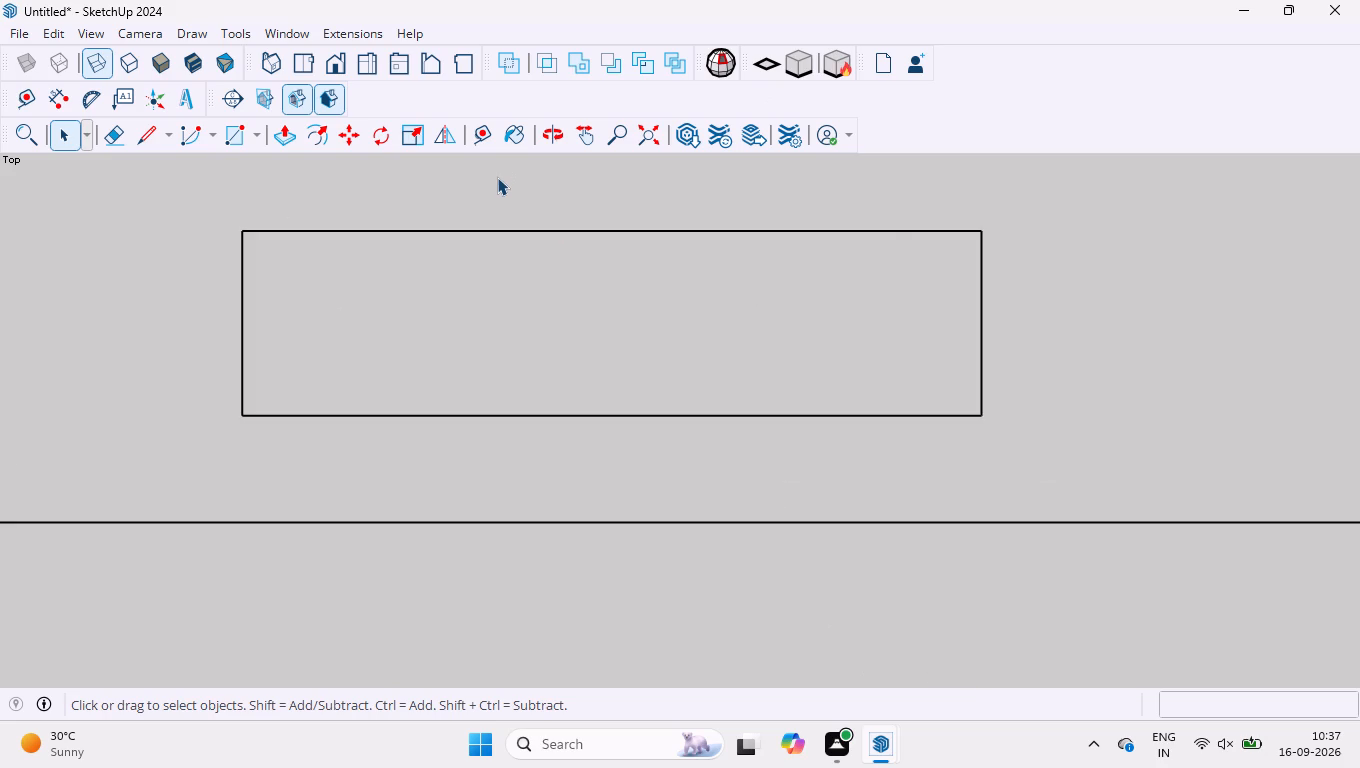
scroll(498, 183, "up", 1)
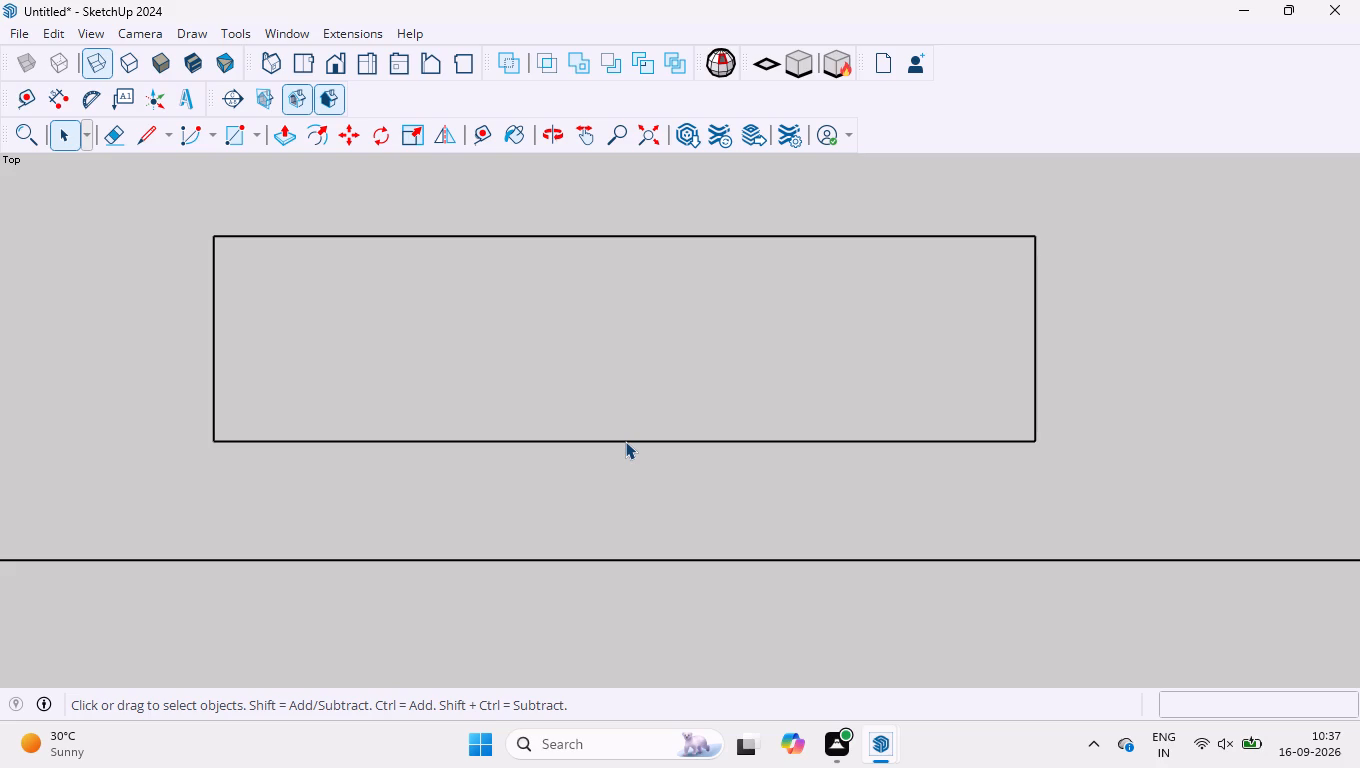
double_click(625, 441)
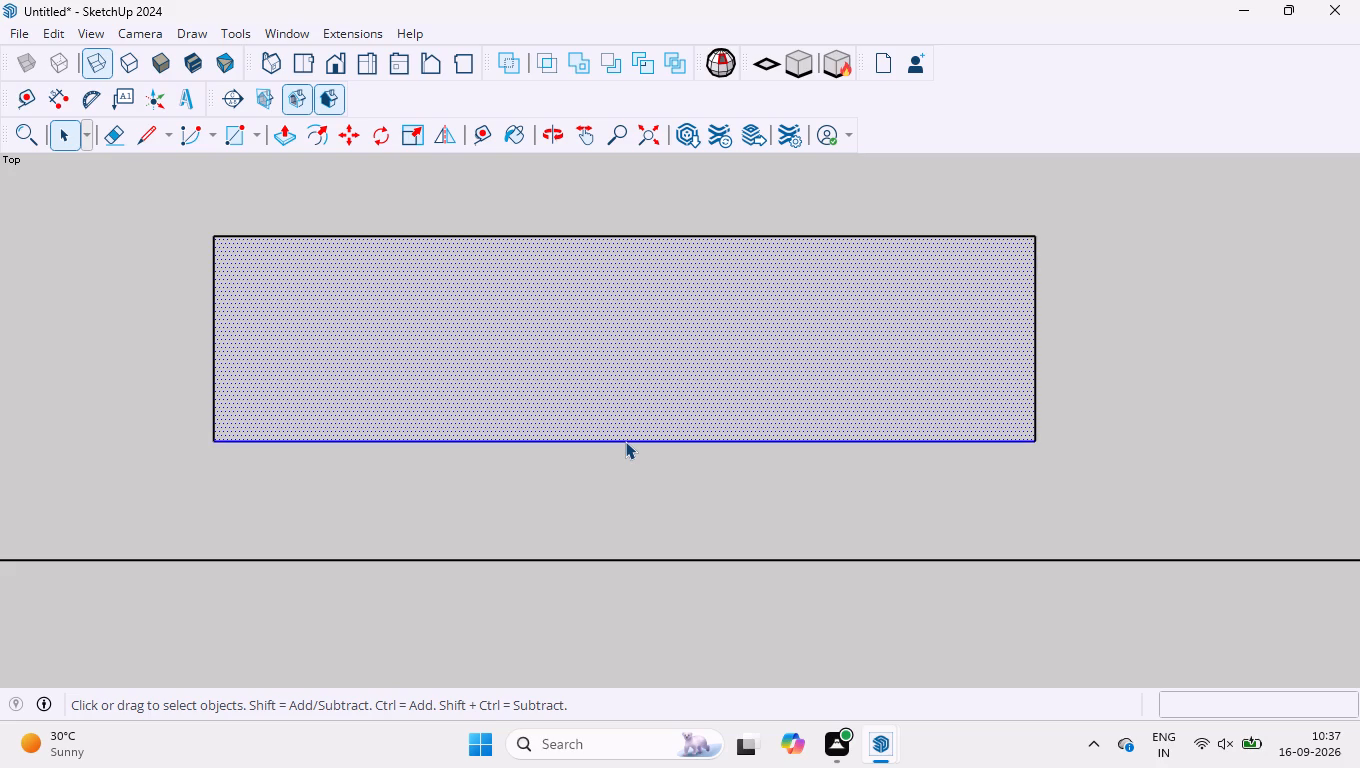
right_click(610, 357)
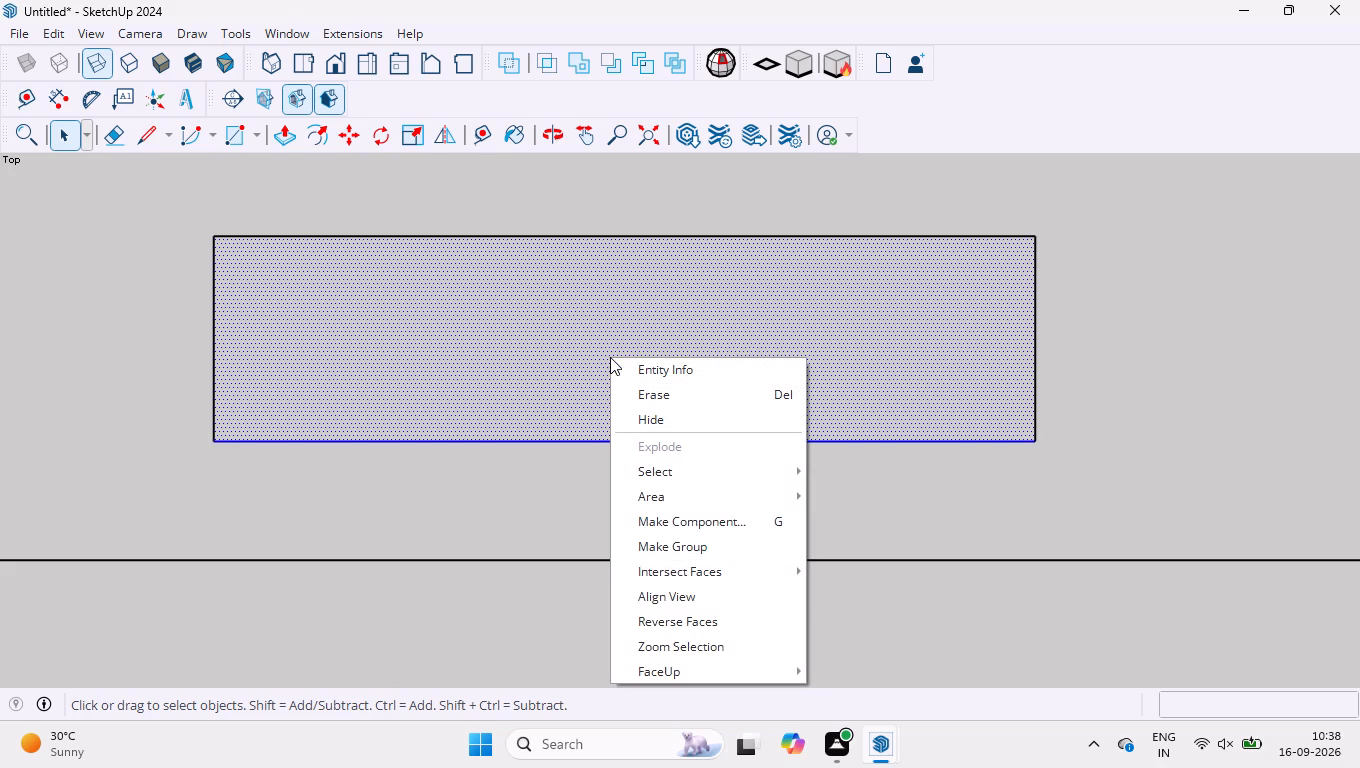
left_click(655, 554)
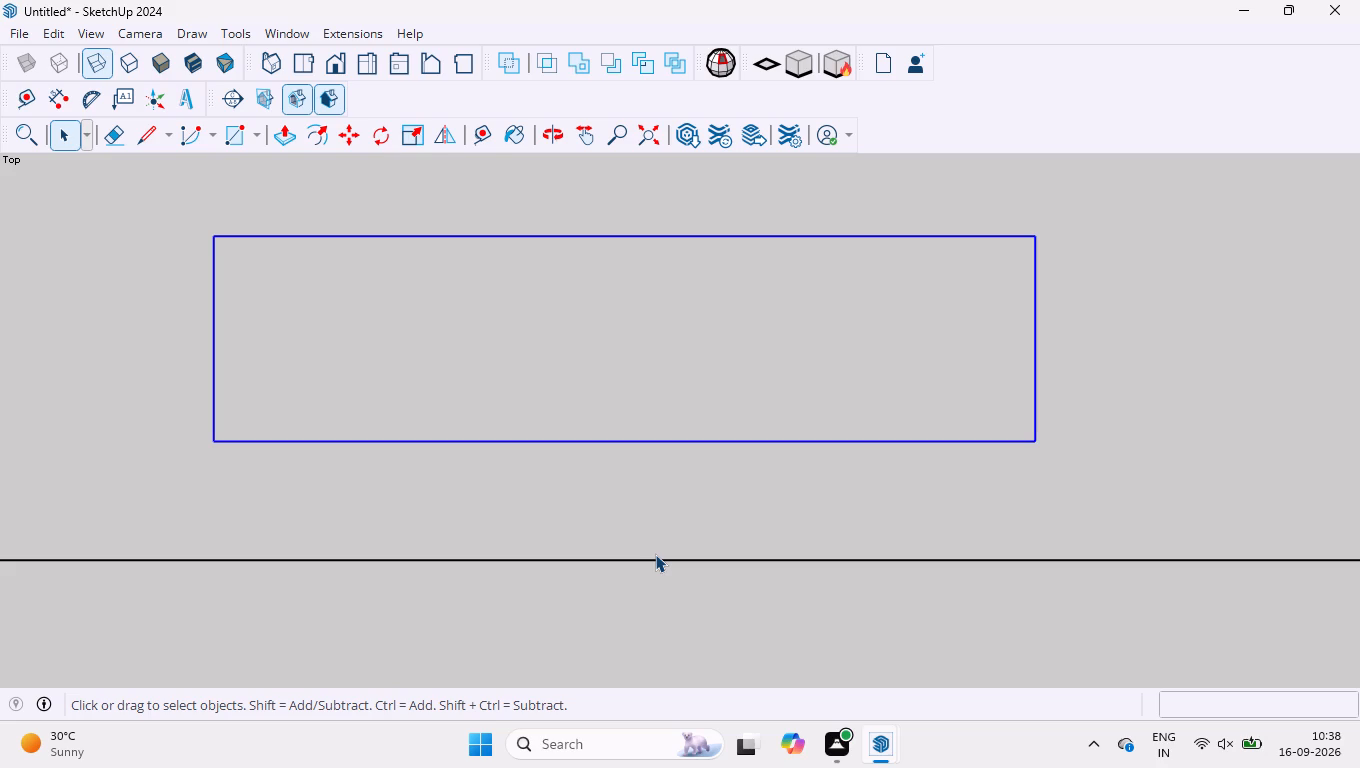
left_click(148, 396)
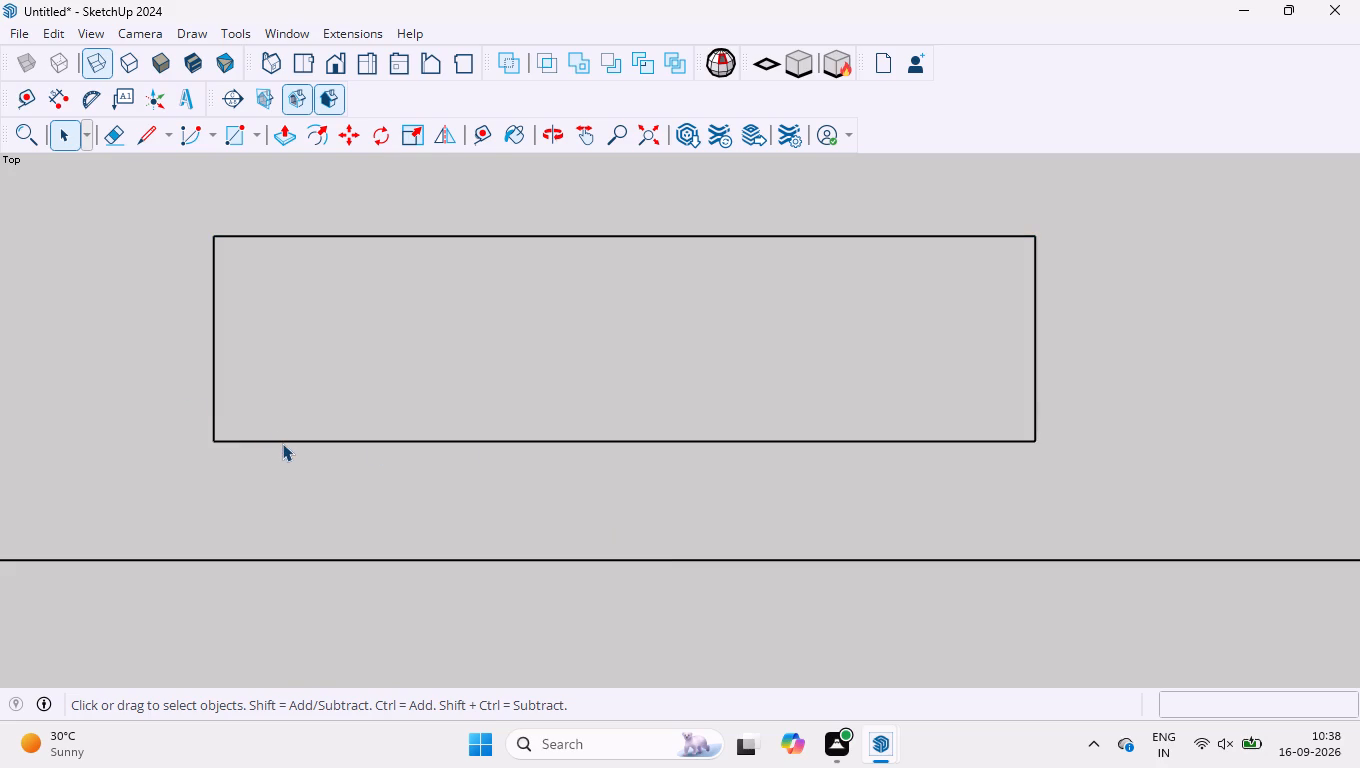
Open the grouped rectangle for editing and divide its left short edge into 3 segments of 100 mm.
left_click(282, 443)
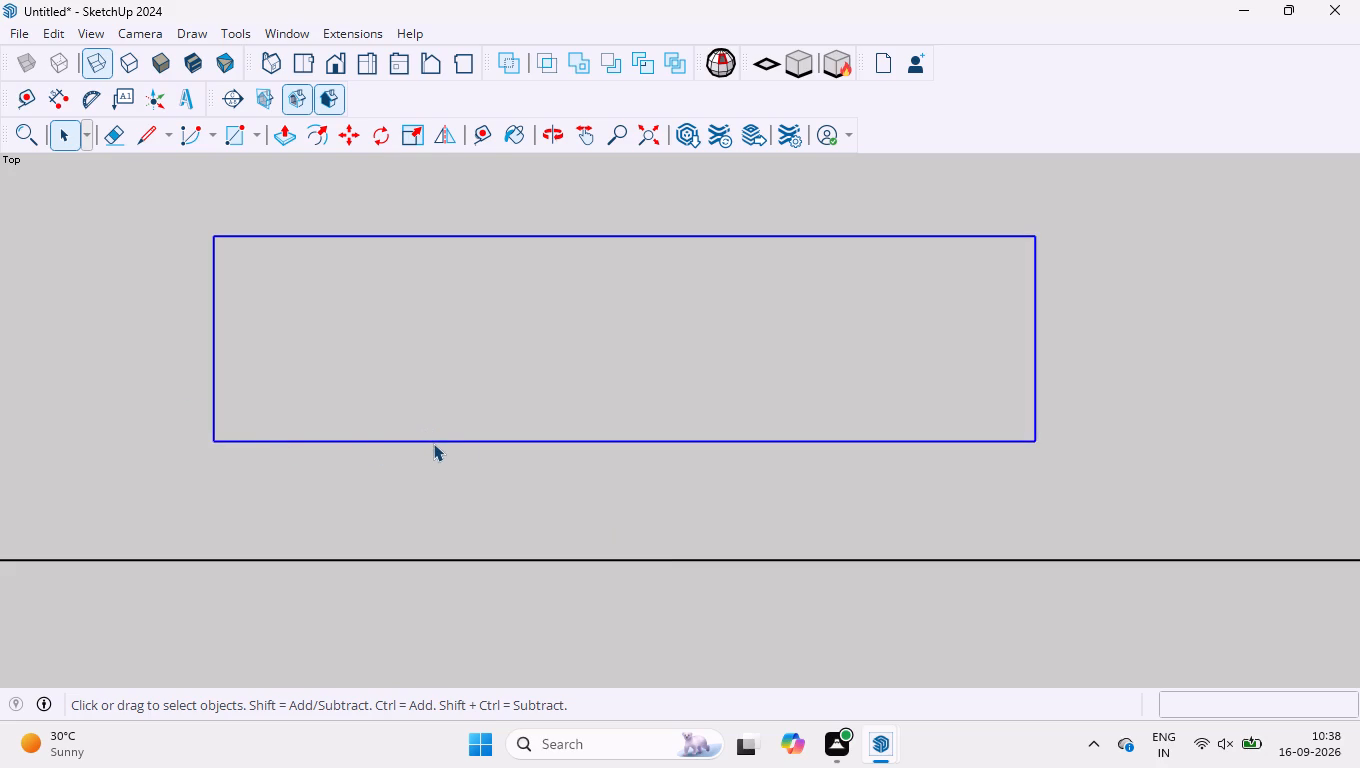
double_click(433, 443)
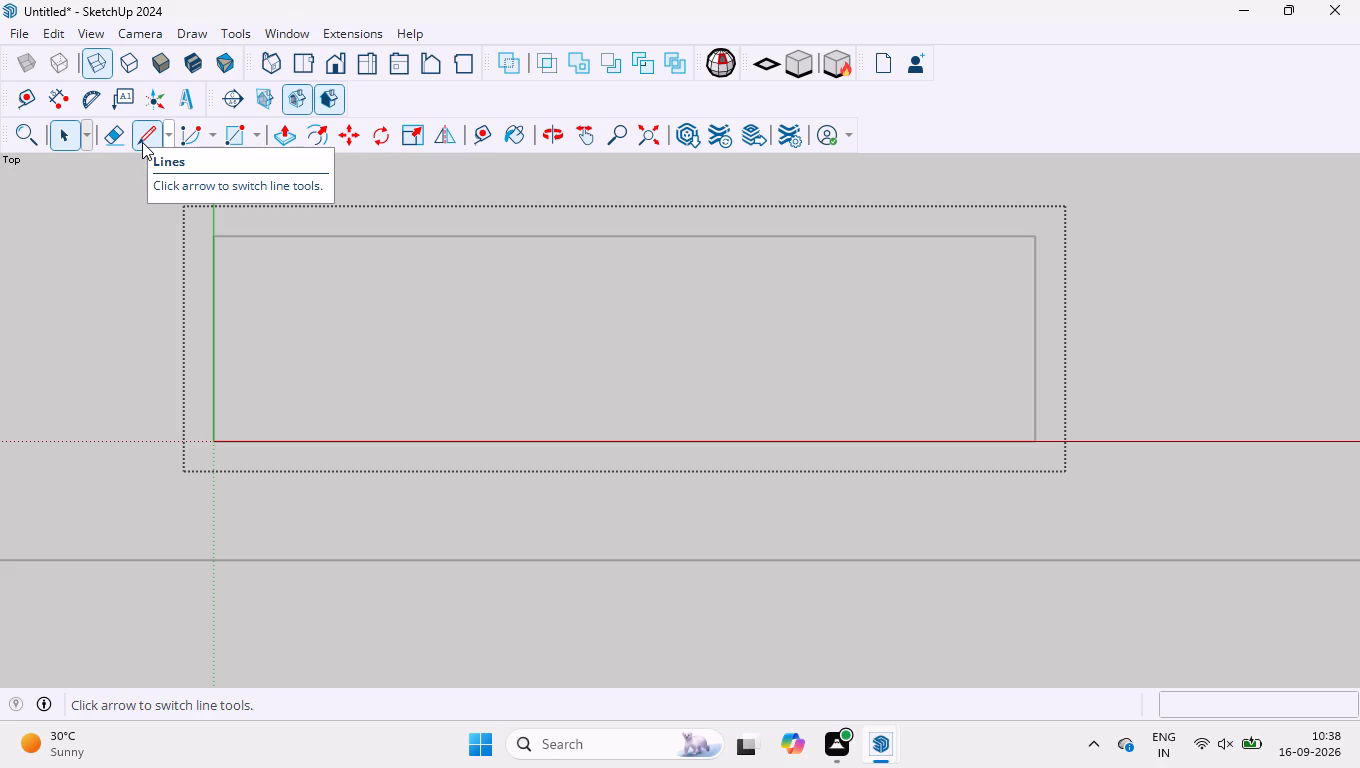
left_click(213, 293)
right_click(213, 291)
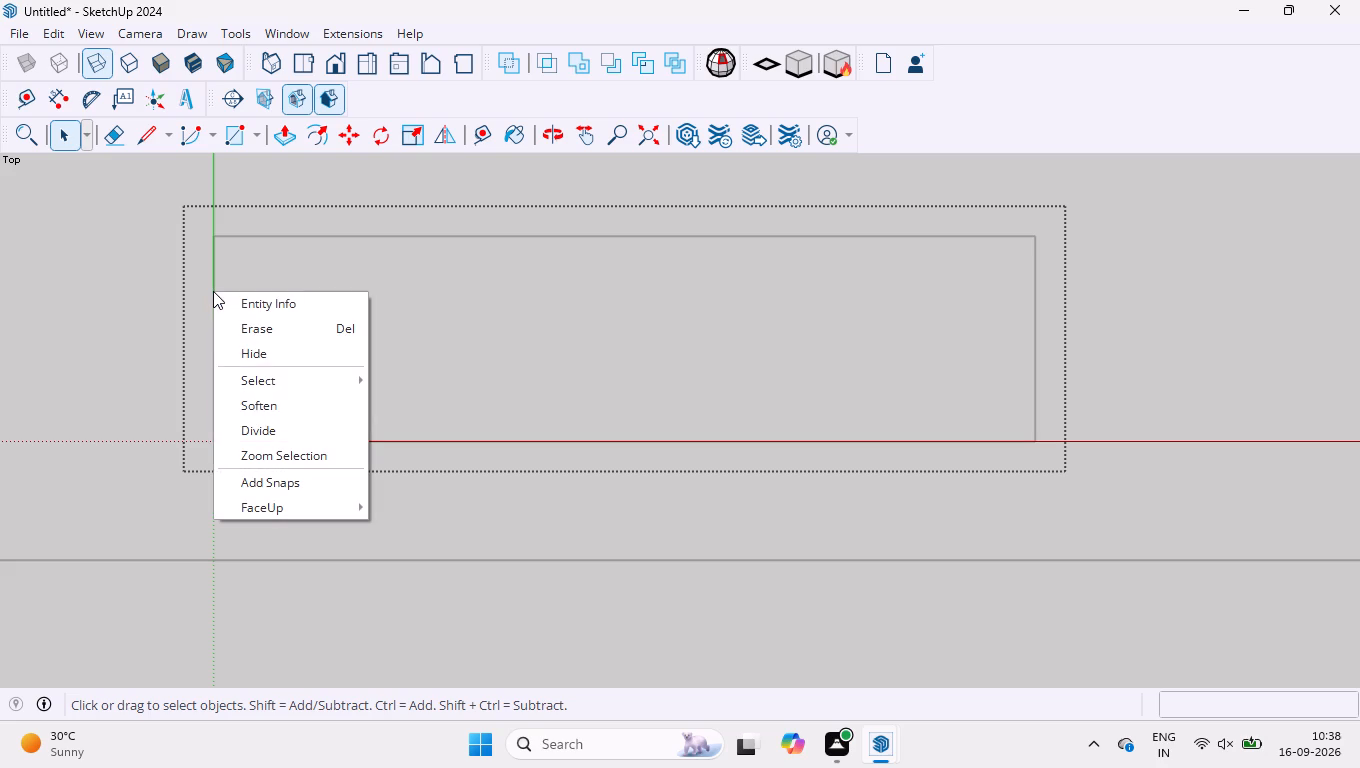
left_click(261, 427)
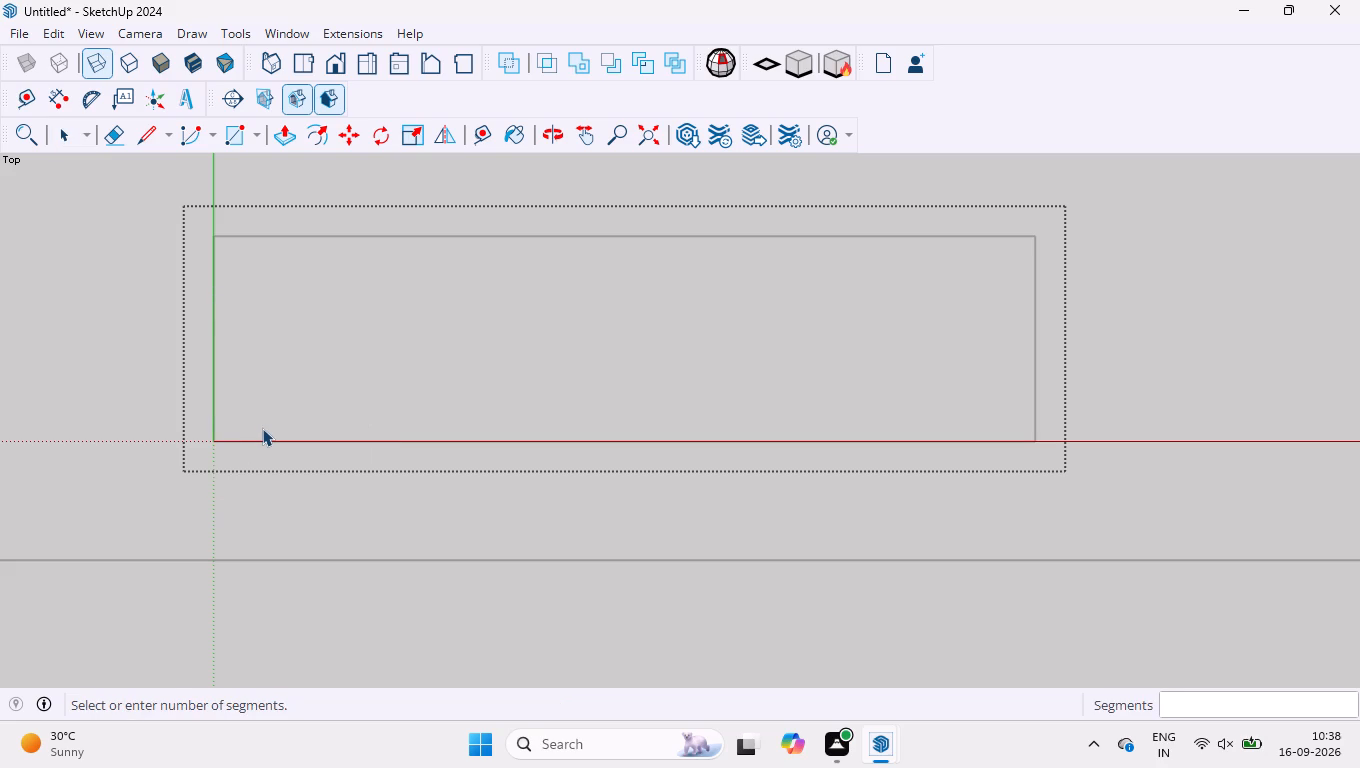
left_click(219, 365)
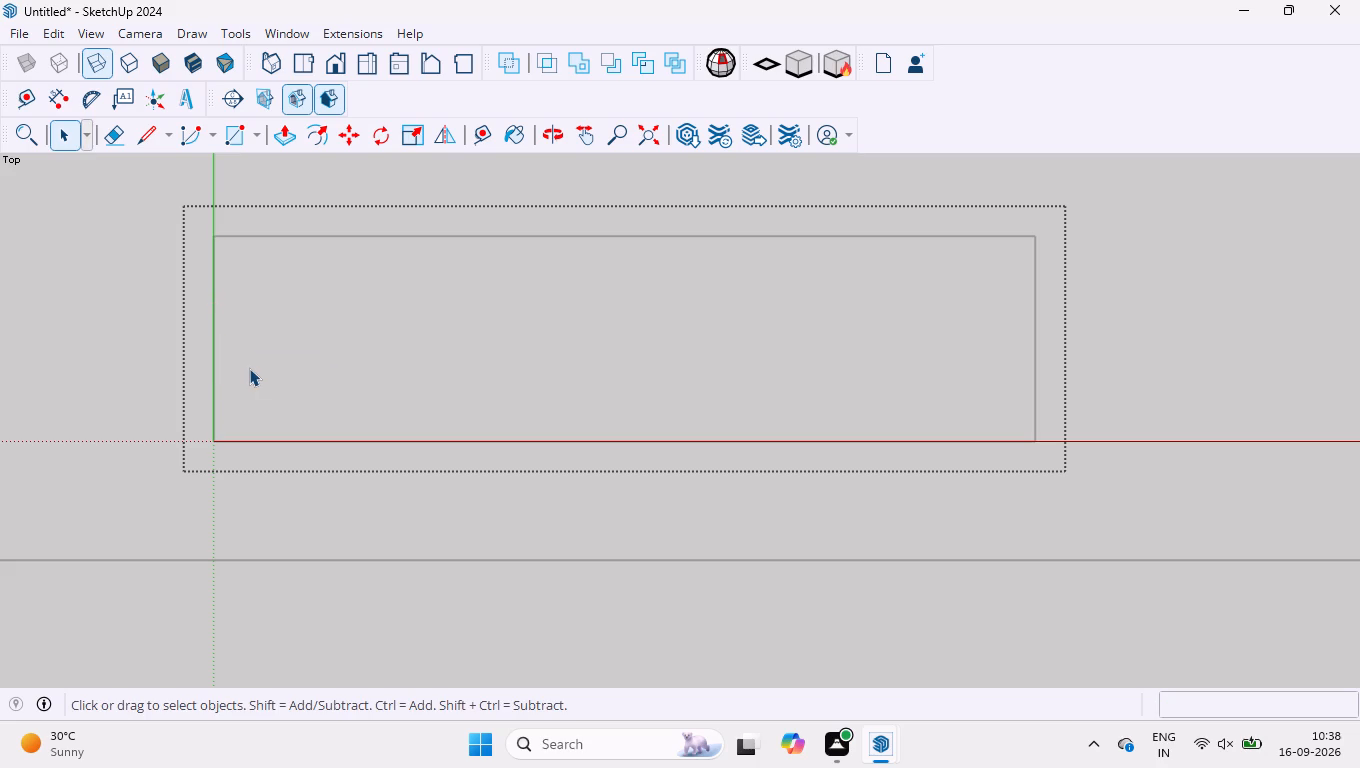
key("Return")
Divide the middle segment of the rectangle's left short edge into 3 segments.
left_click(213, 343)
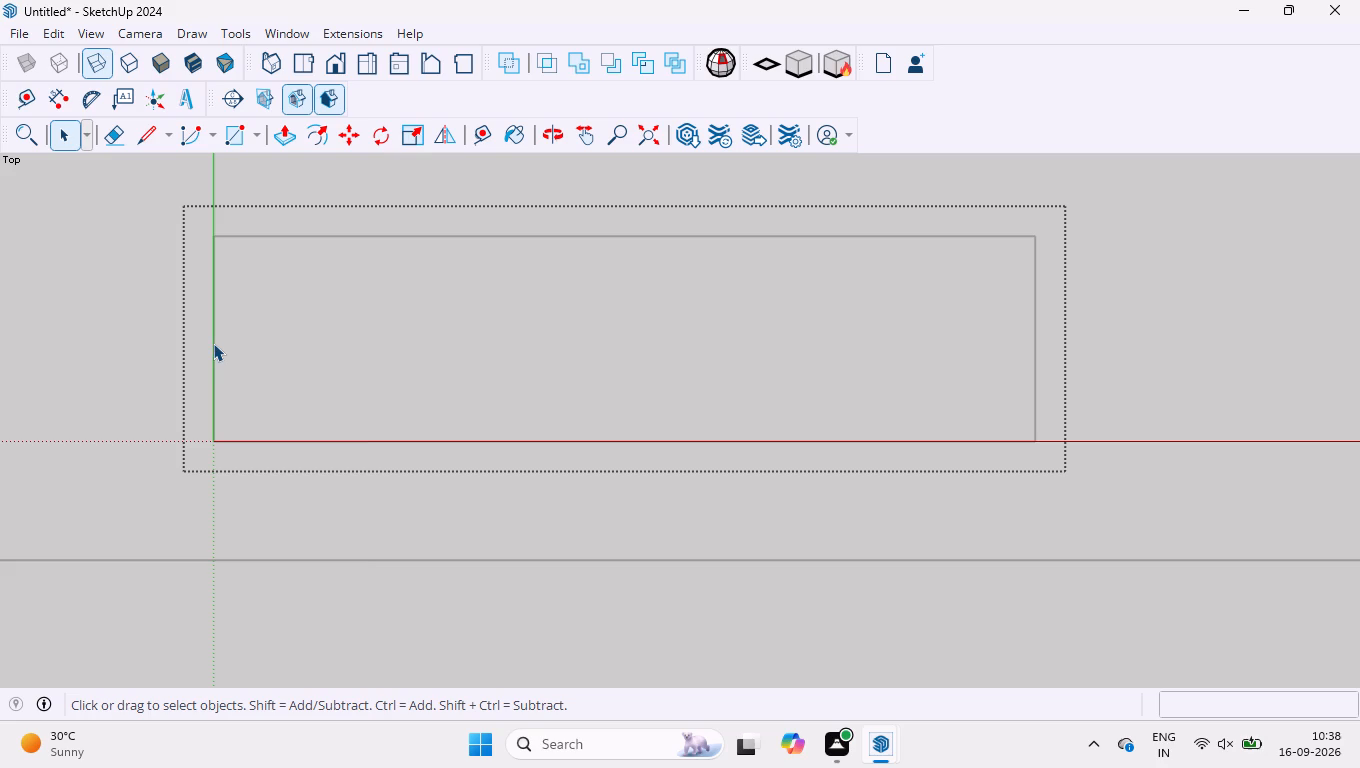
right_click(213, 343)
left_click(248, 482)
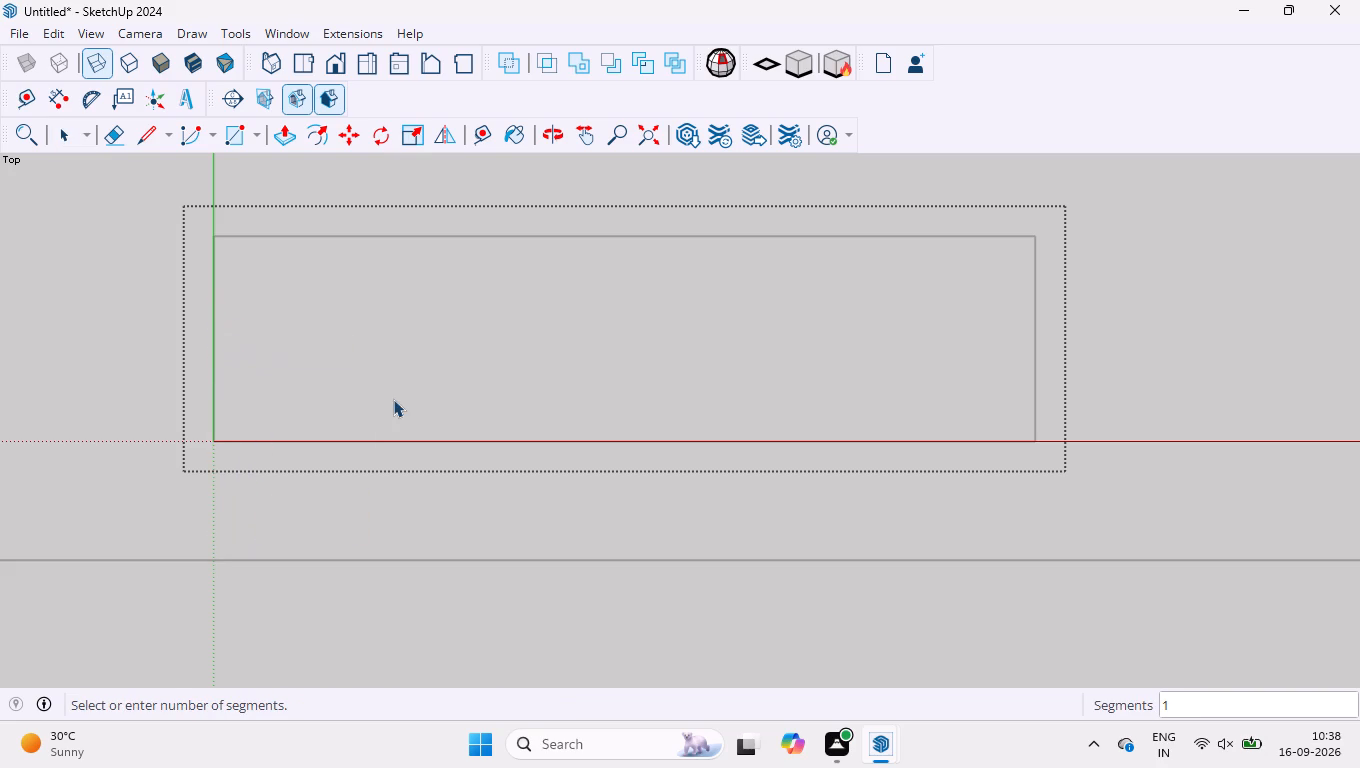
key("3")
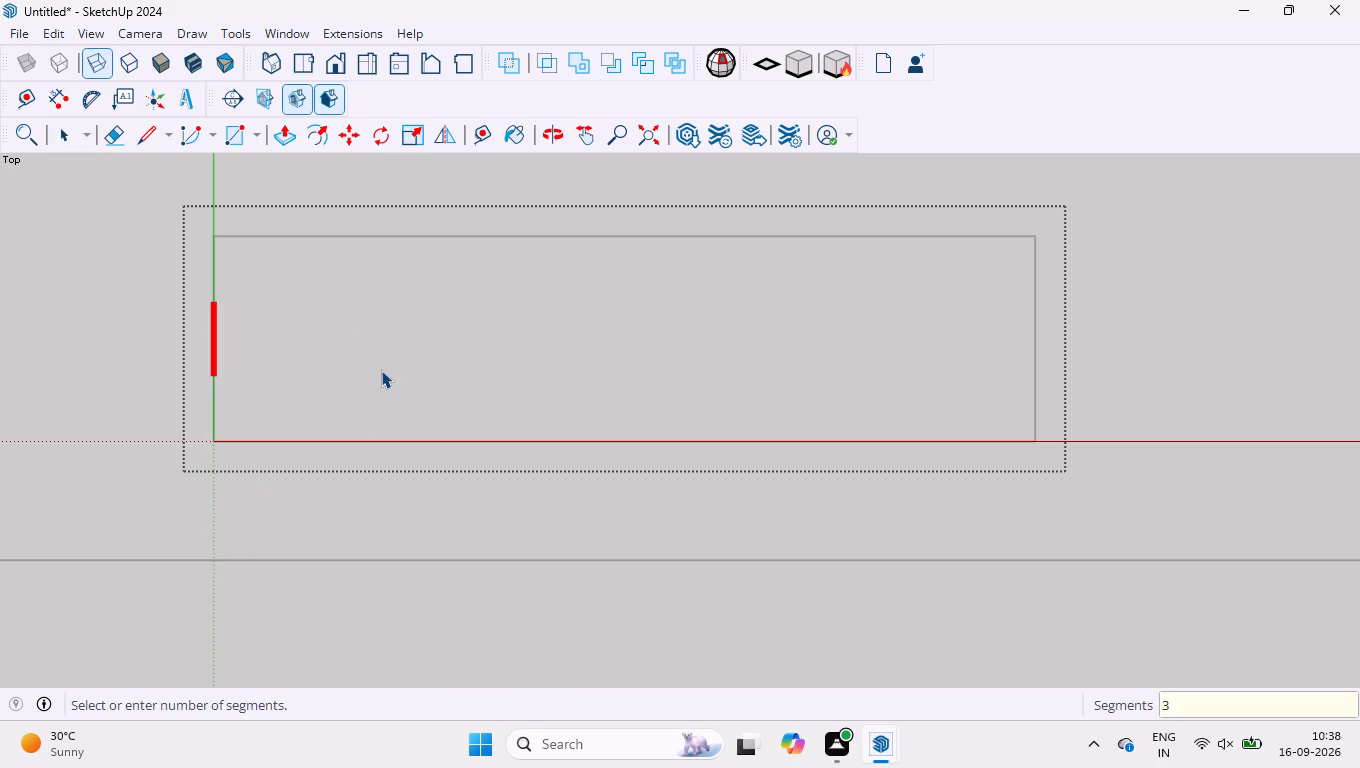
key("Return")
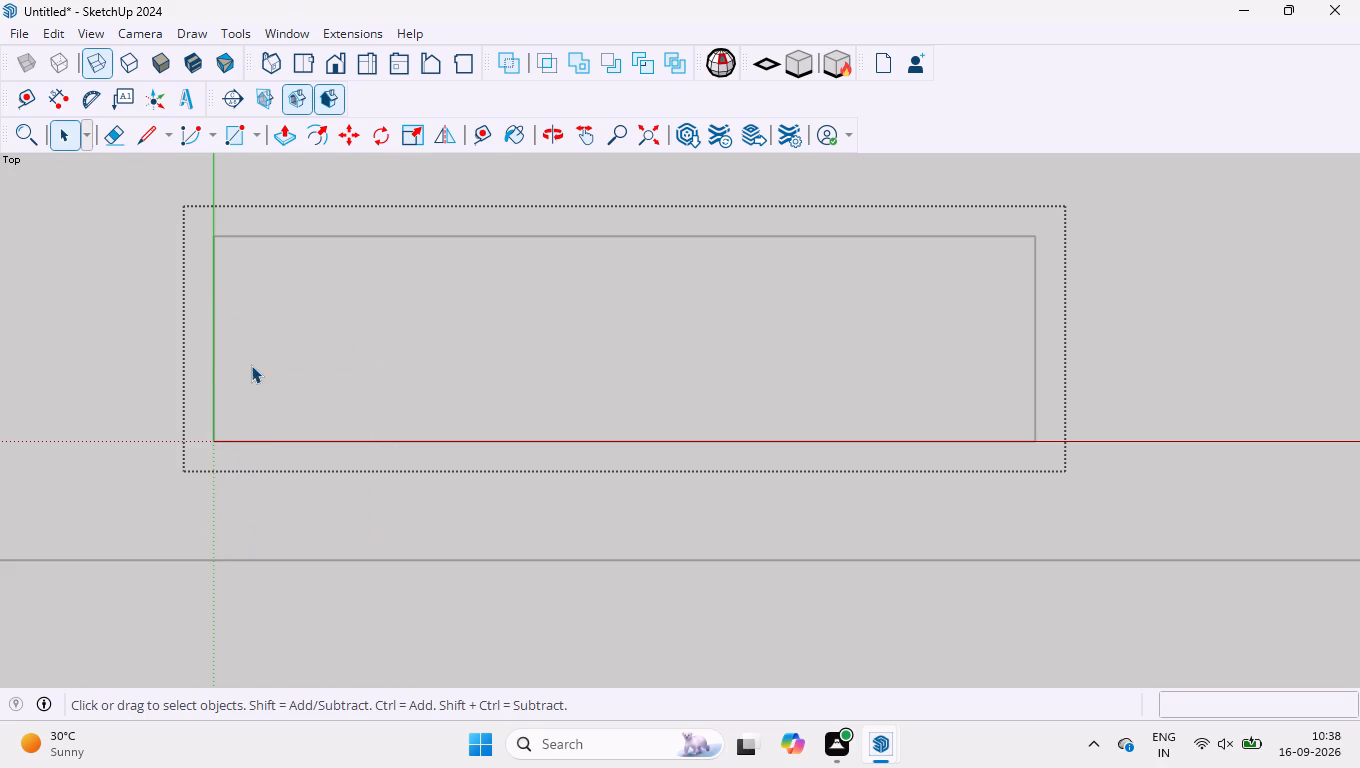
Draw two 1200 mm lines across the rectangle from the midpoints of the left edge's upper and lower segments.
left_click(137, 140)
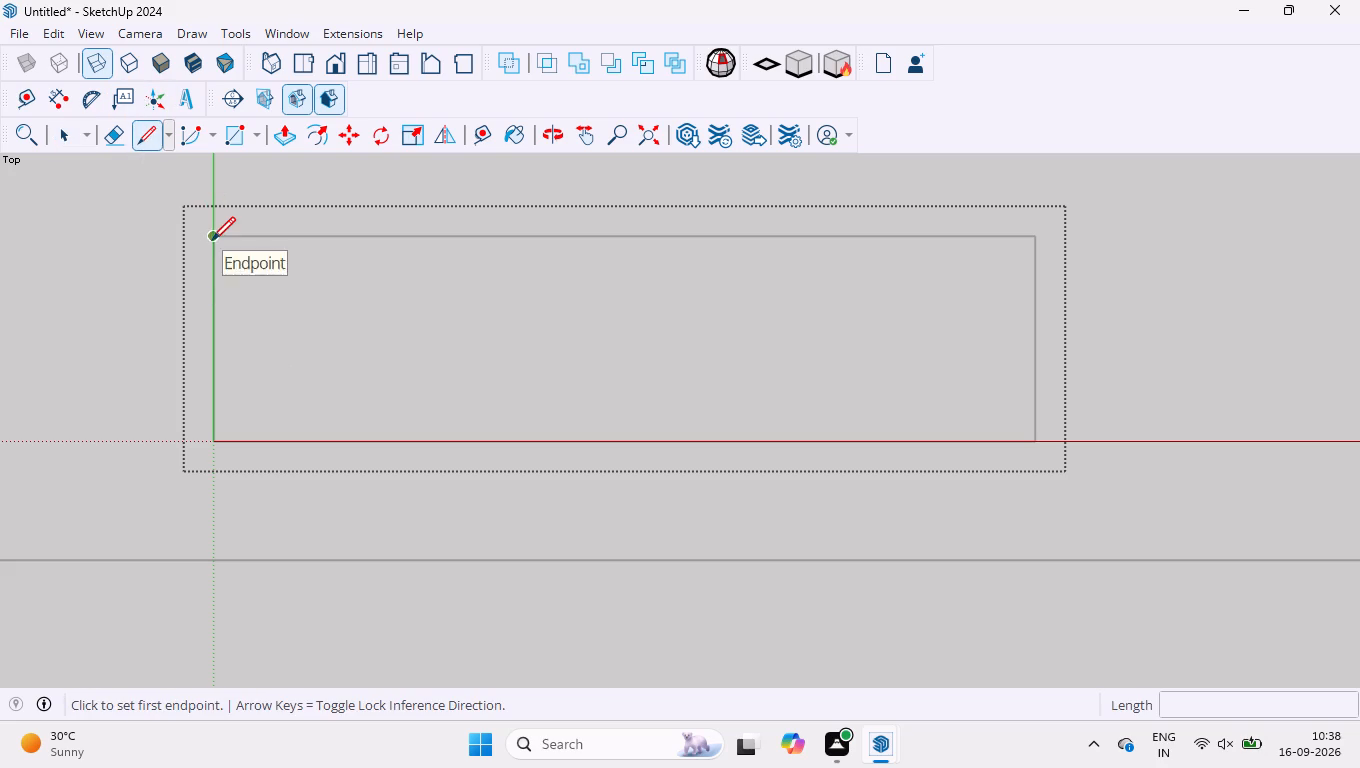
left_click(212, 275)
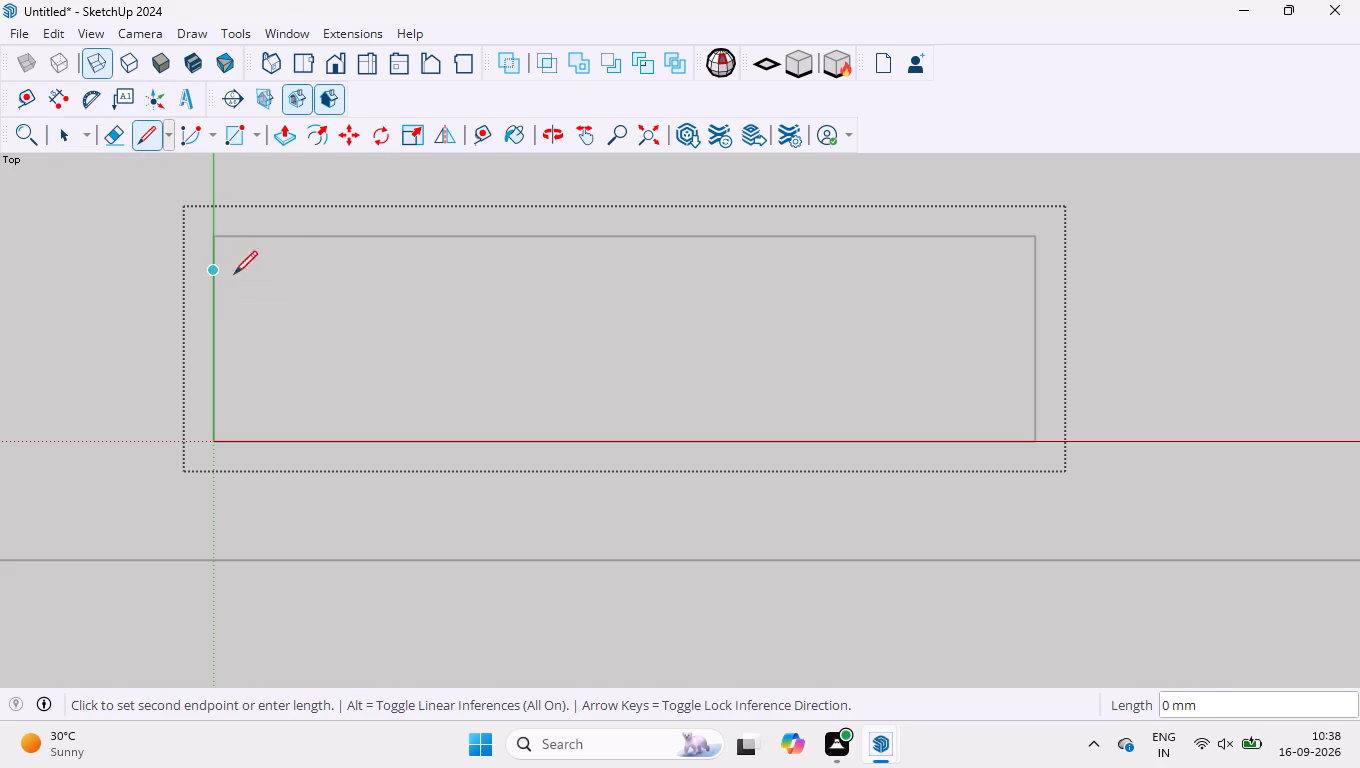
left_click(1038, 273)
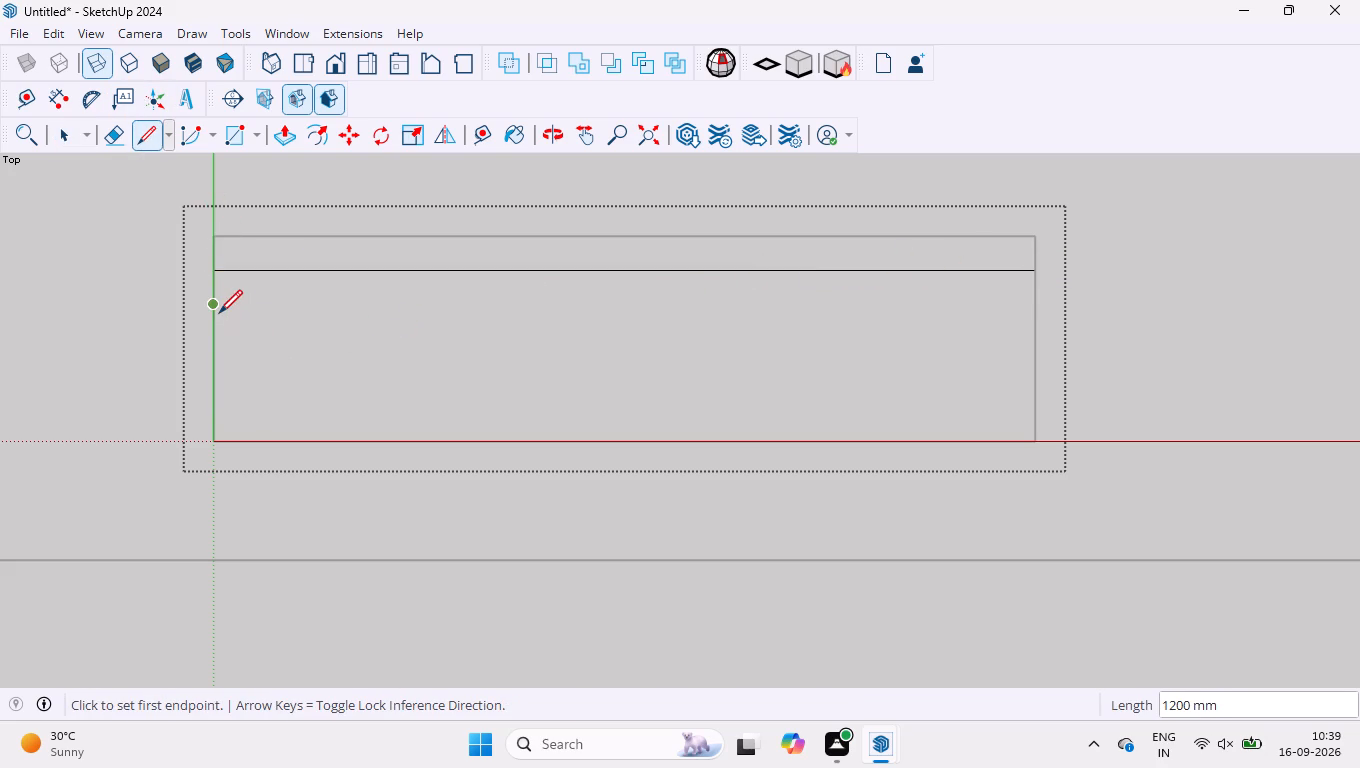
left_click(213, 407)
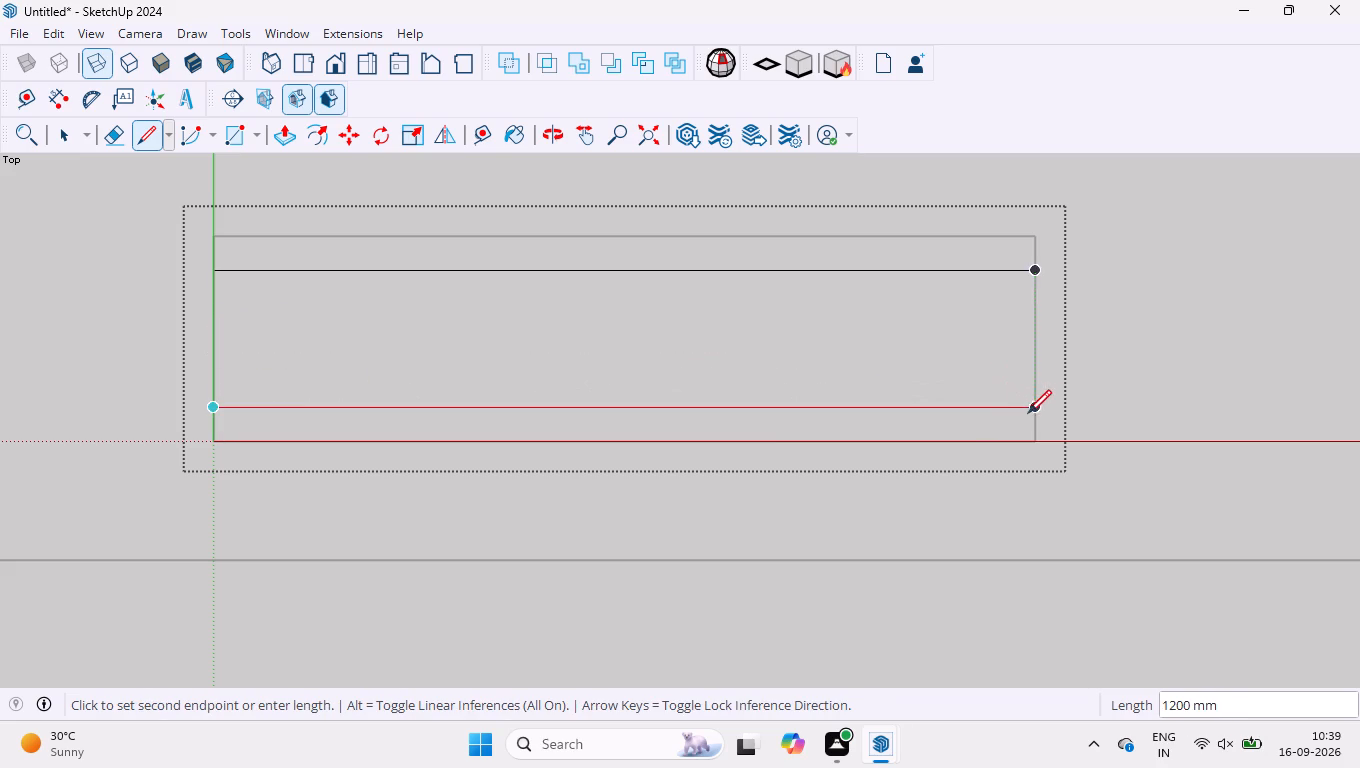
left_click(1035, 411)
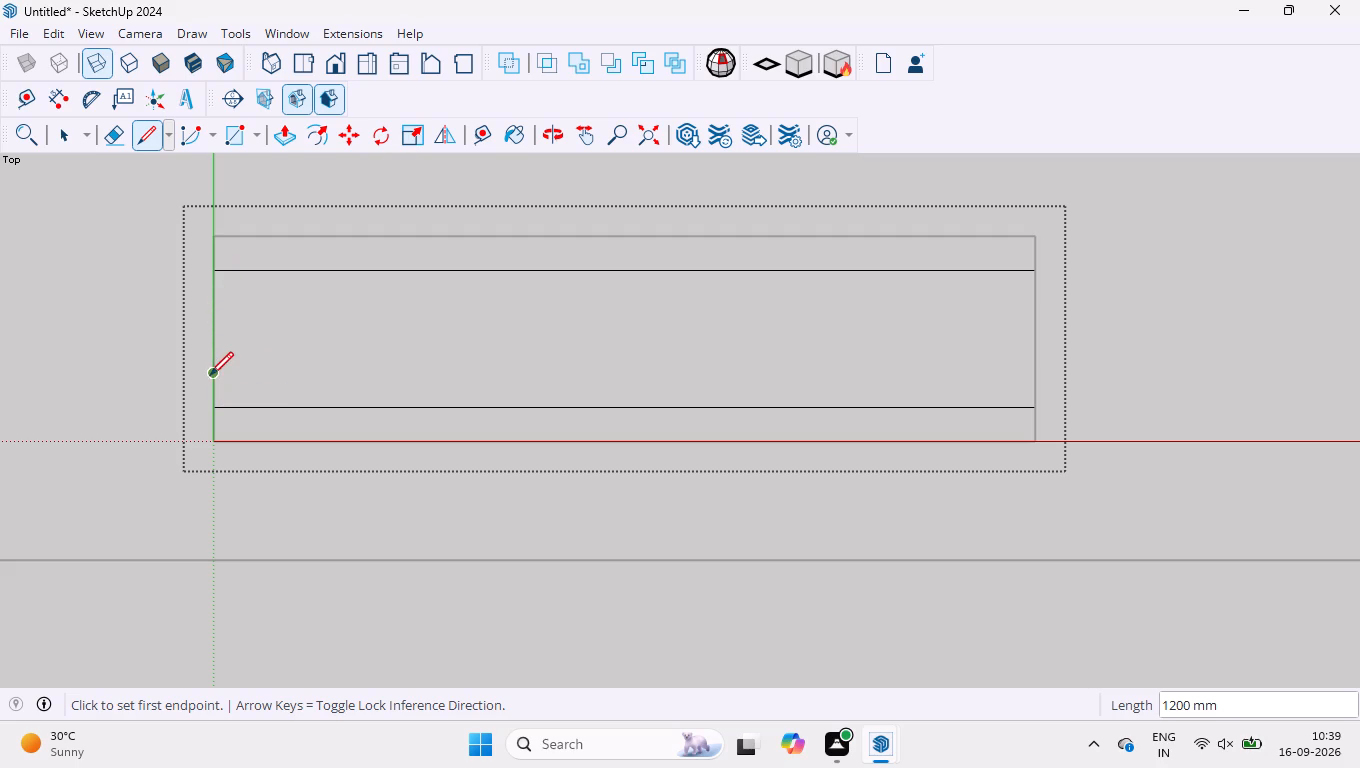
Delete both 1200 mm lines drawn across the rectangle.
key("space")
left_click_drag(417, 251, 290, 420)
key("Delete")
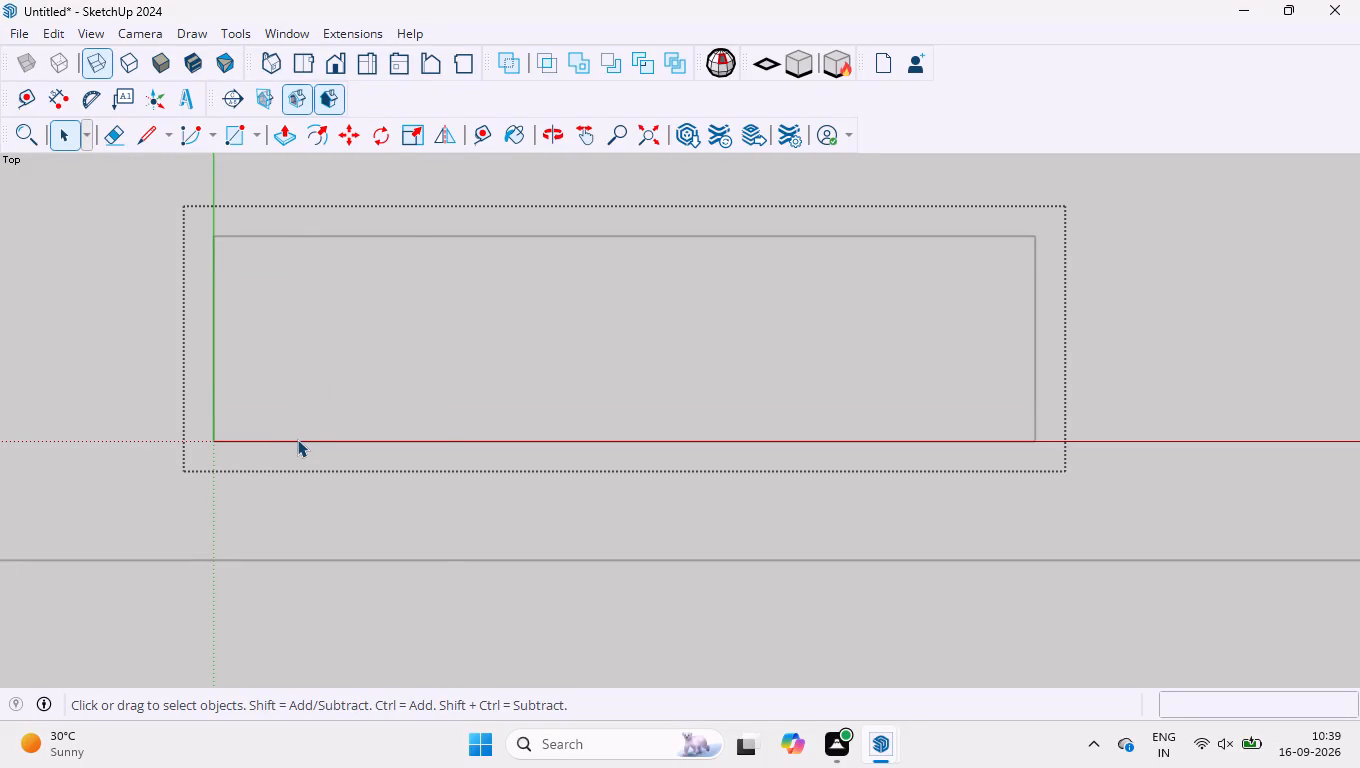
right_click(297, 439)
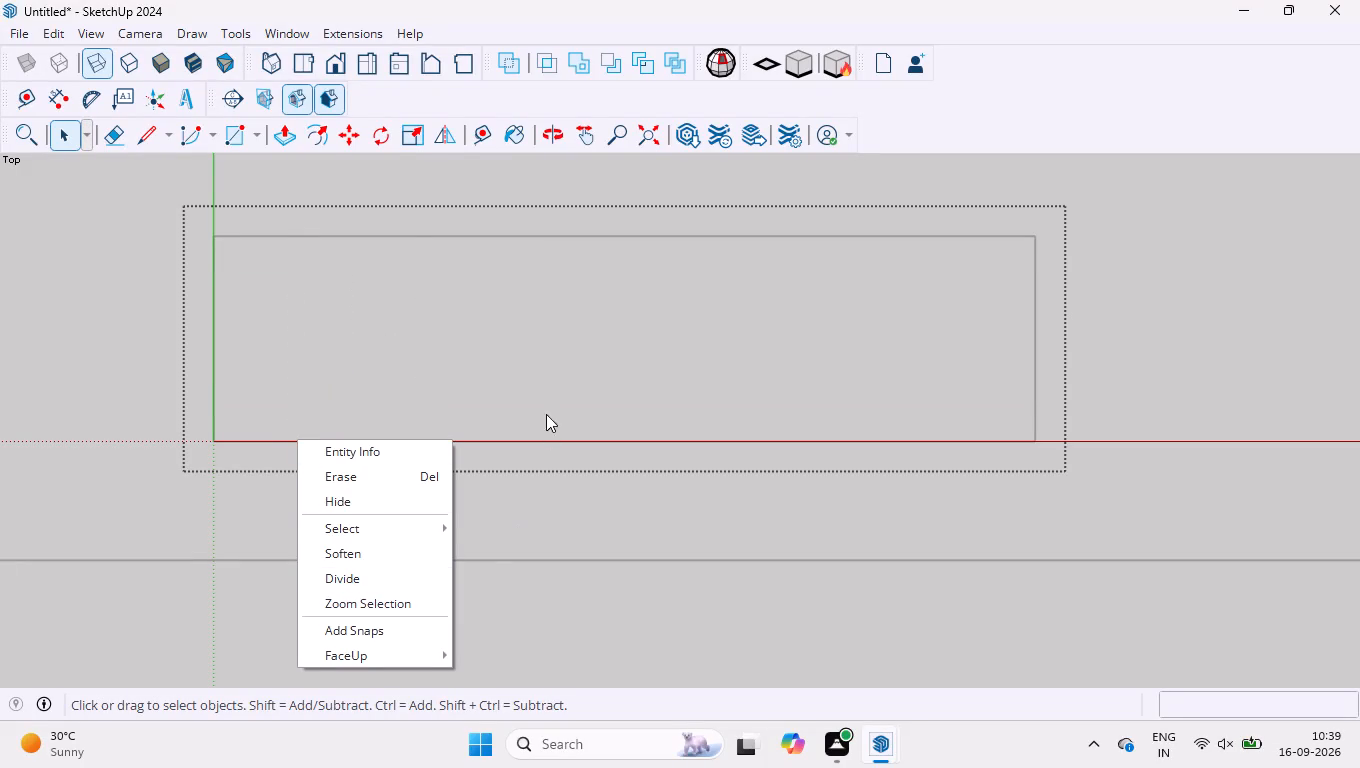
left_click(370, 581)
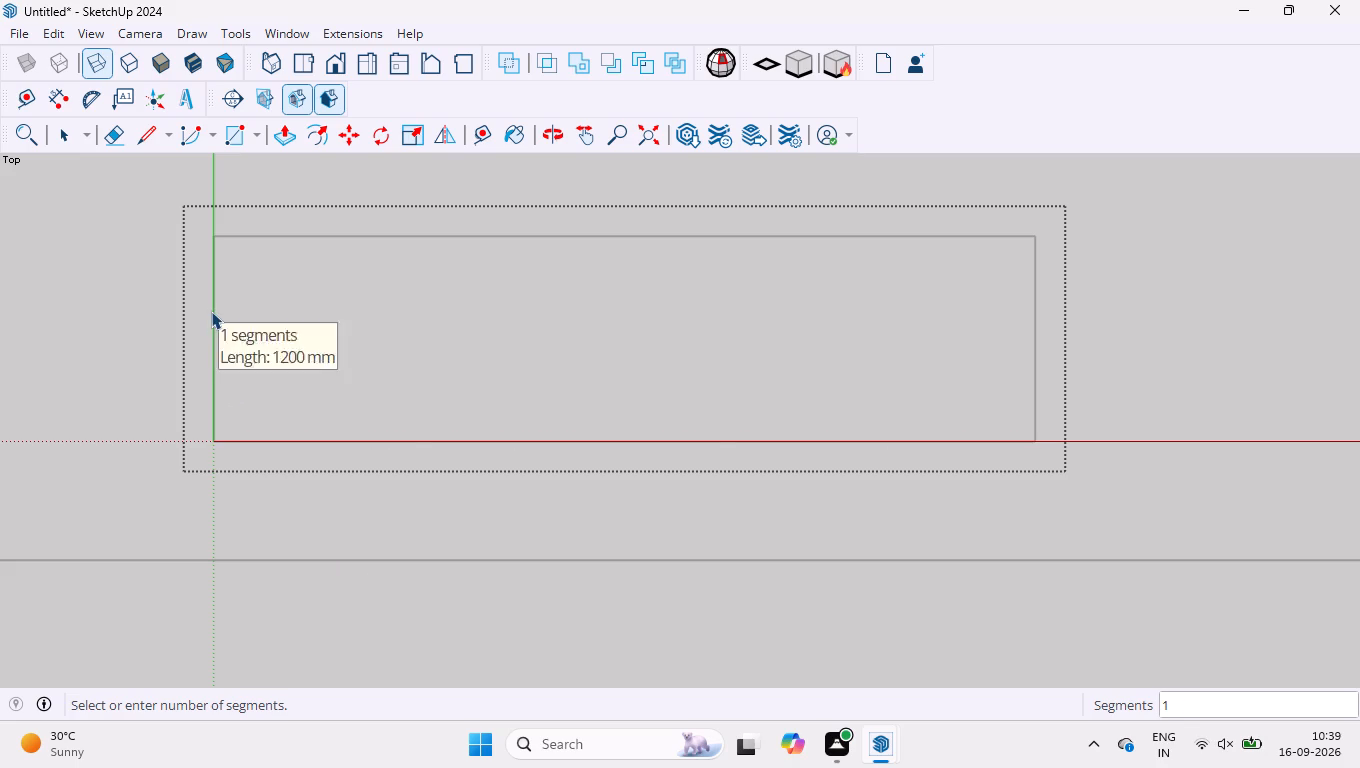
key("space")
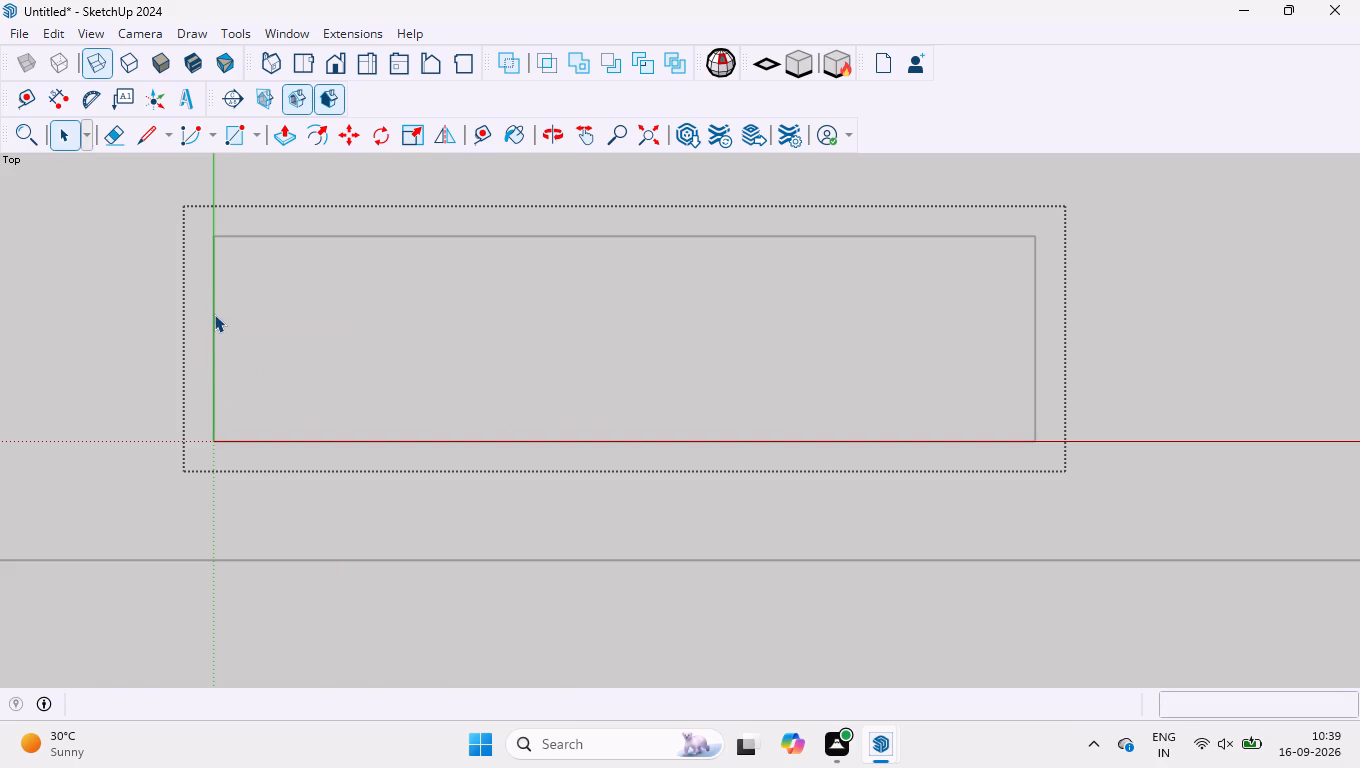
Divide the segment just above the middle of the rectangle's left short edge into 3 segments.
left_click(213, 323)
right_click(213, 324)
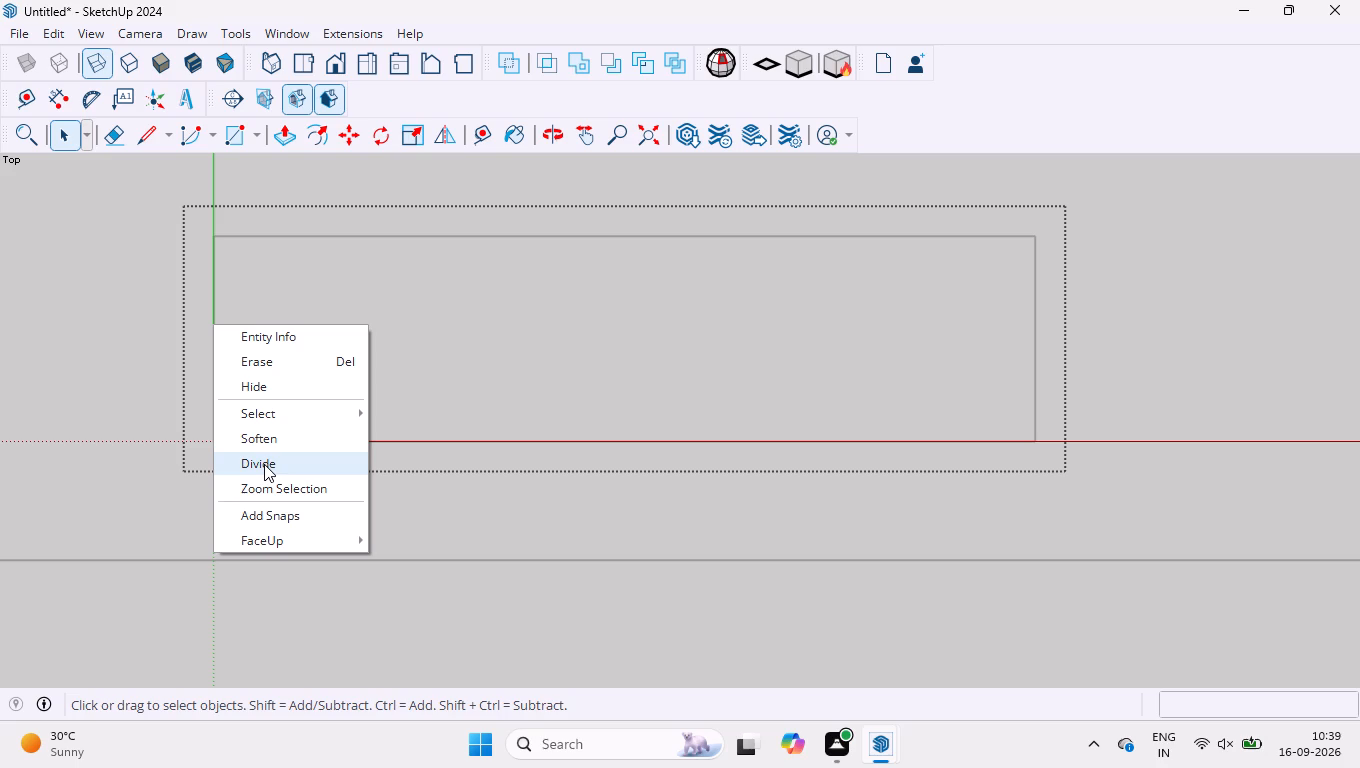
left_click(264, 464)
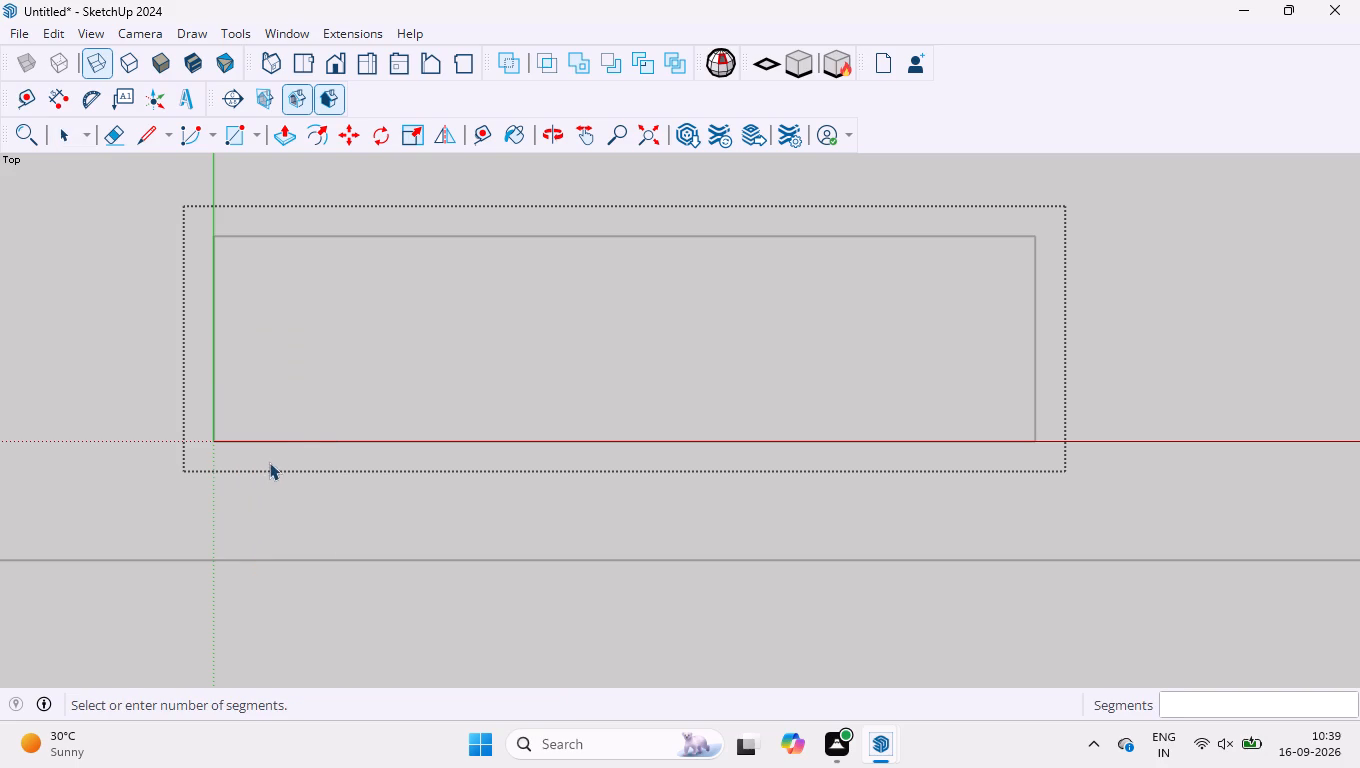
key("3")
key("3")
key("Return")
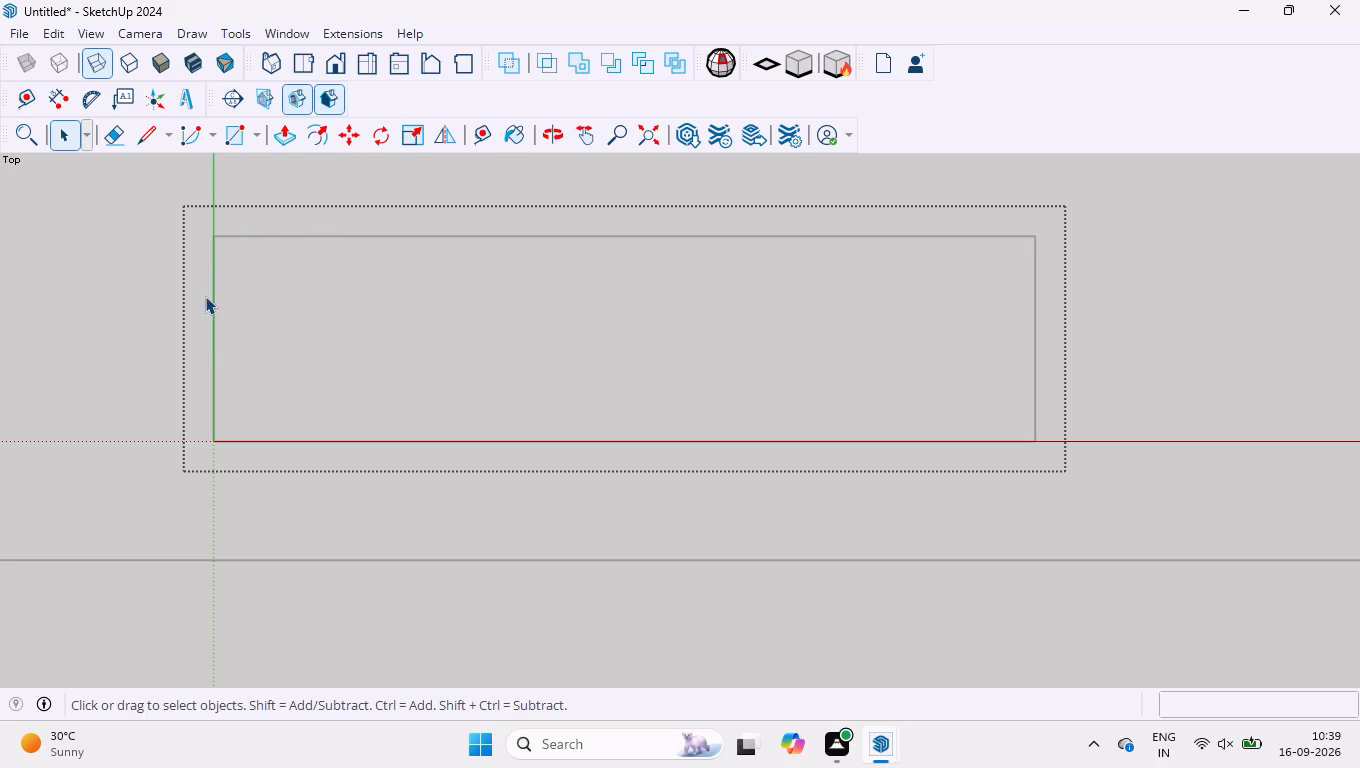
Draw two parallel 1200 mm lines across the rectangle from division points on its left short edge to the opposite edge.
left_click(146, 139)
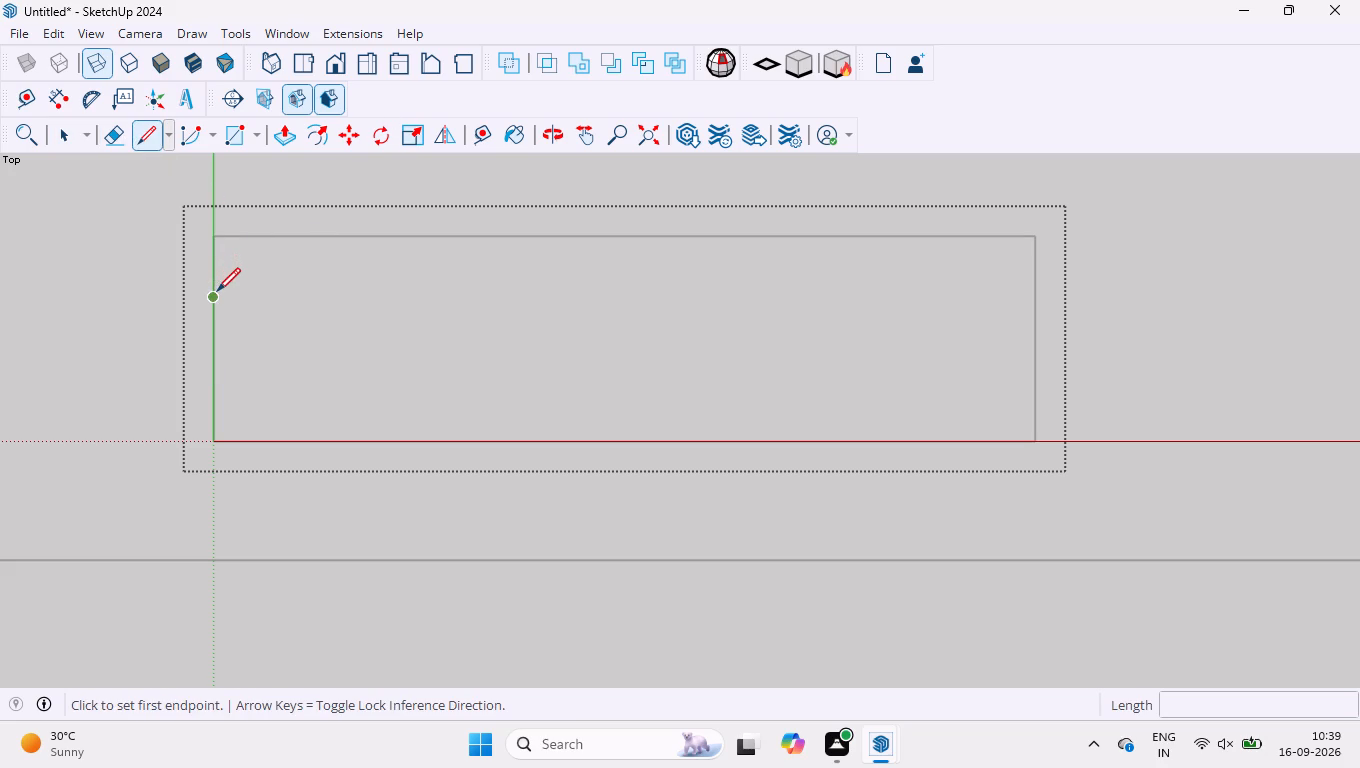
left_click(217, 299)
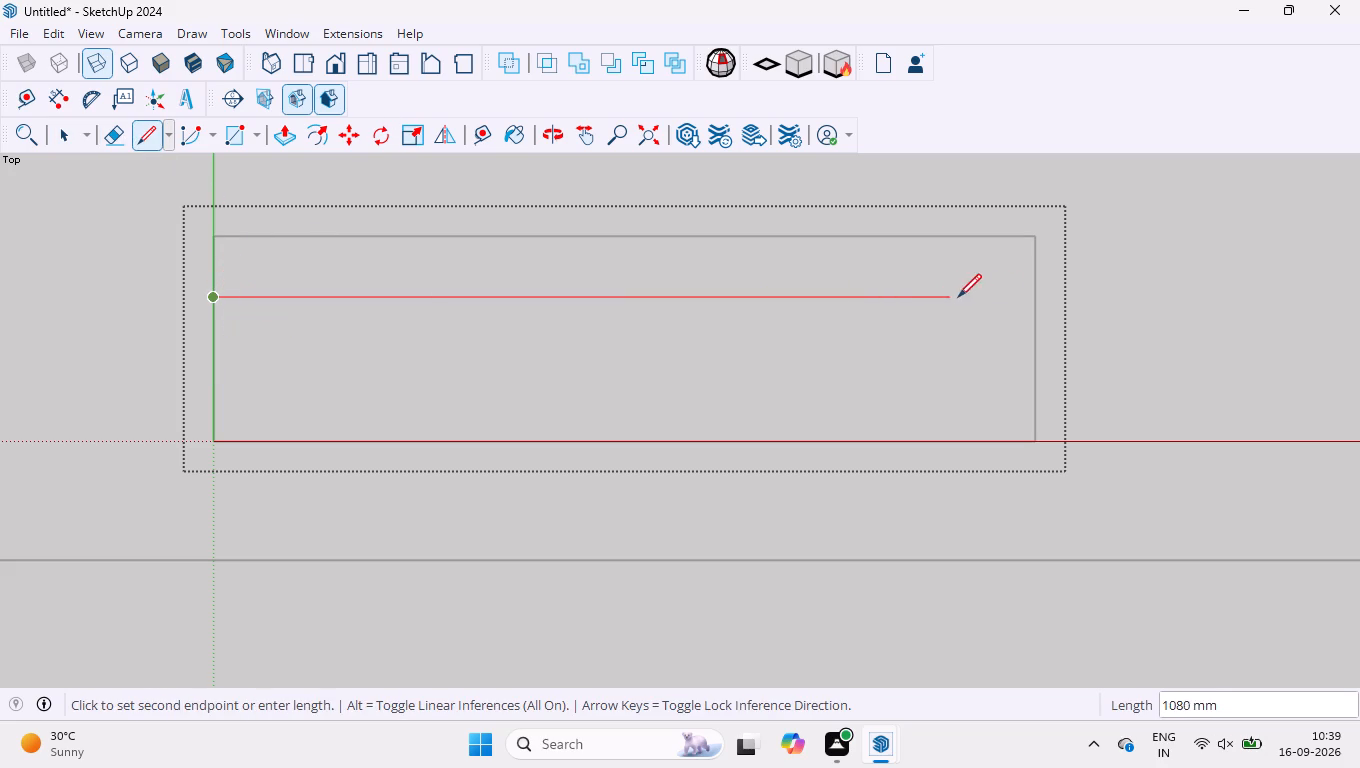
left_click(1033, 297)
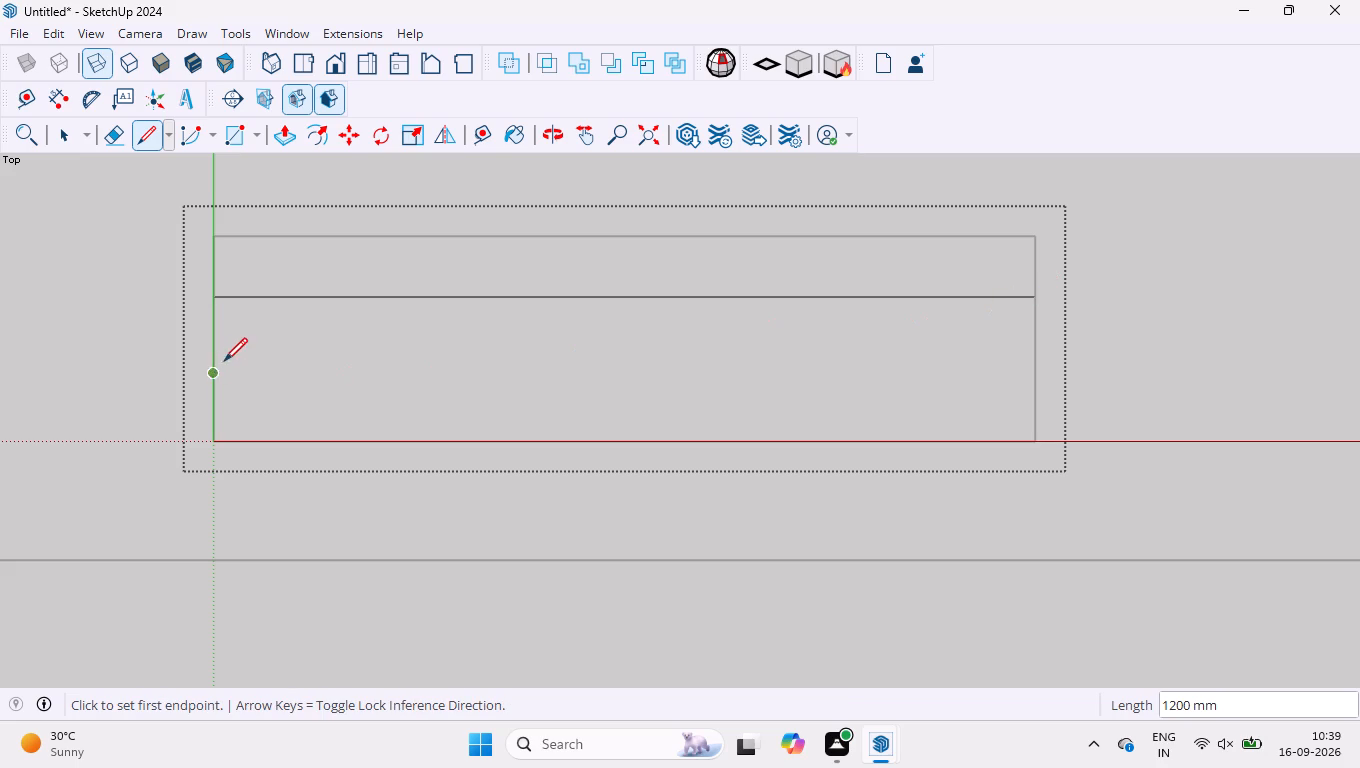
left_click(211, 351)
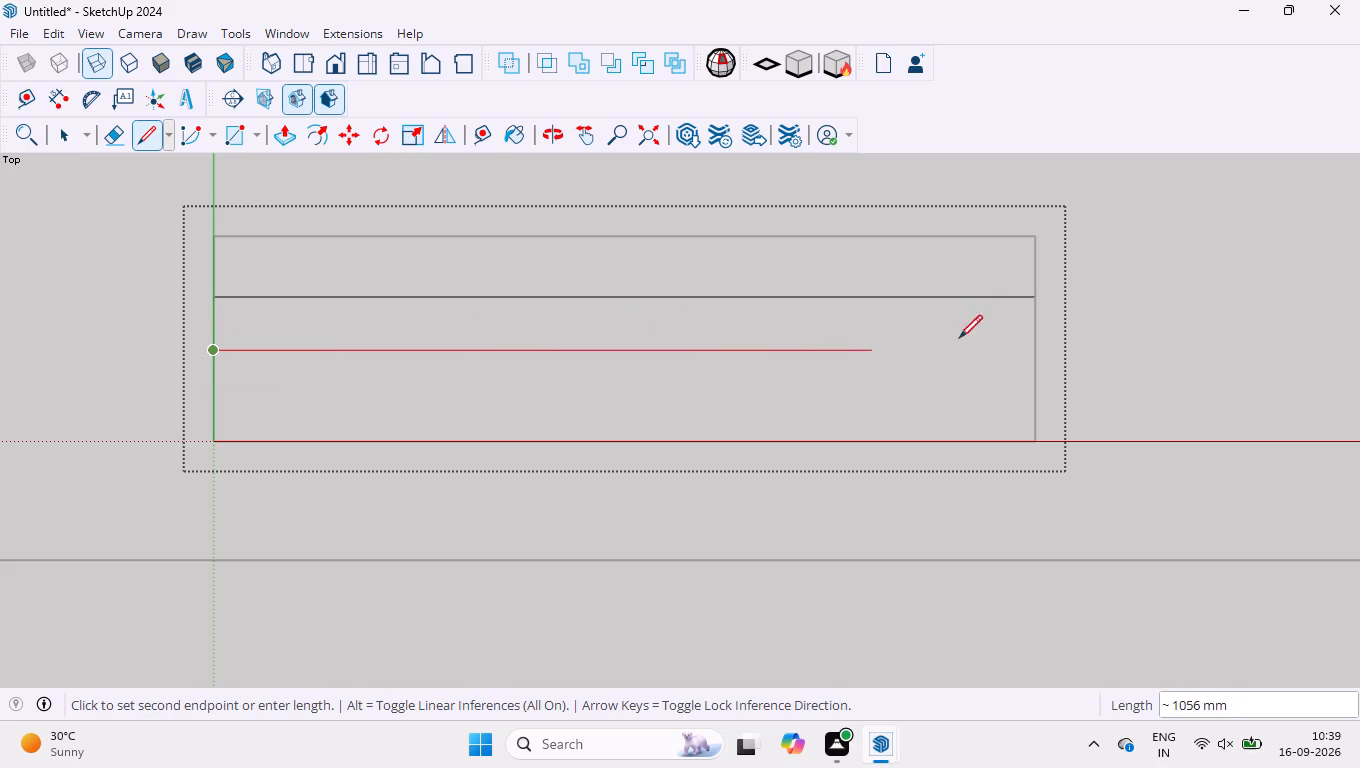
left_click(1028, 354)
key("space")
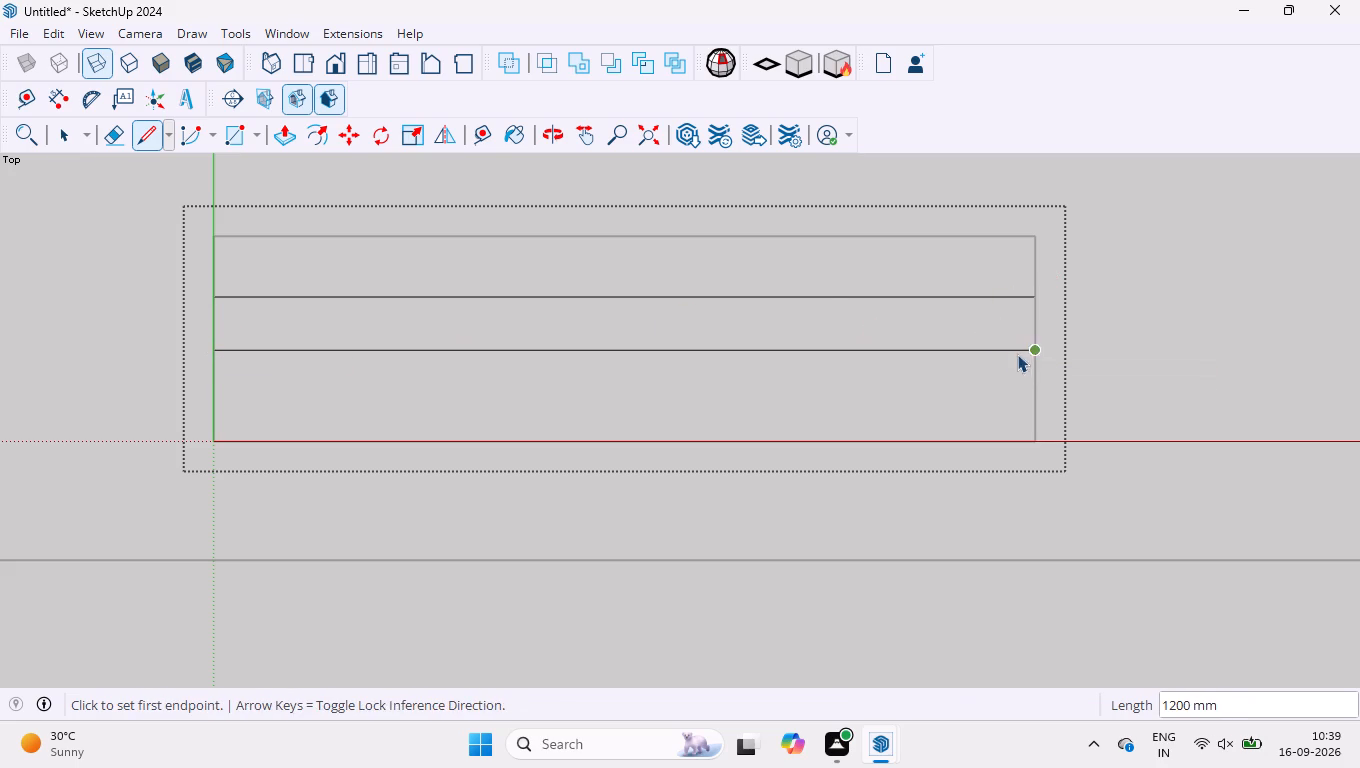
Delete the two parallel 1200 mm lines crossing the rectangle.
left_click_drag(815, 275, 679, 377)
key("Delete")
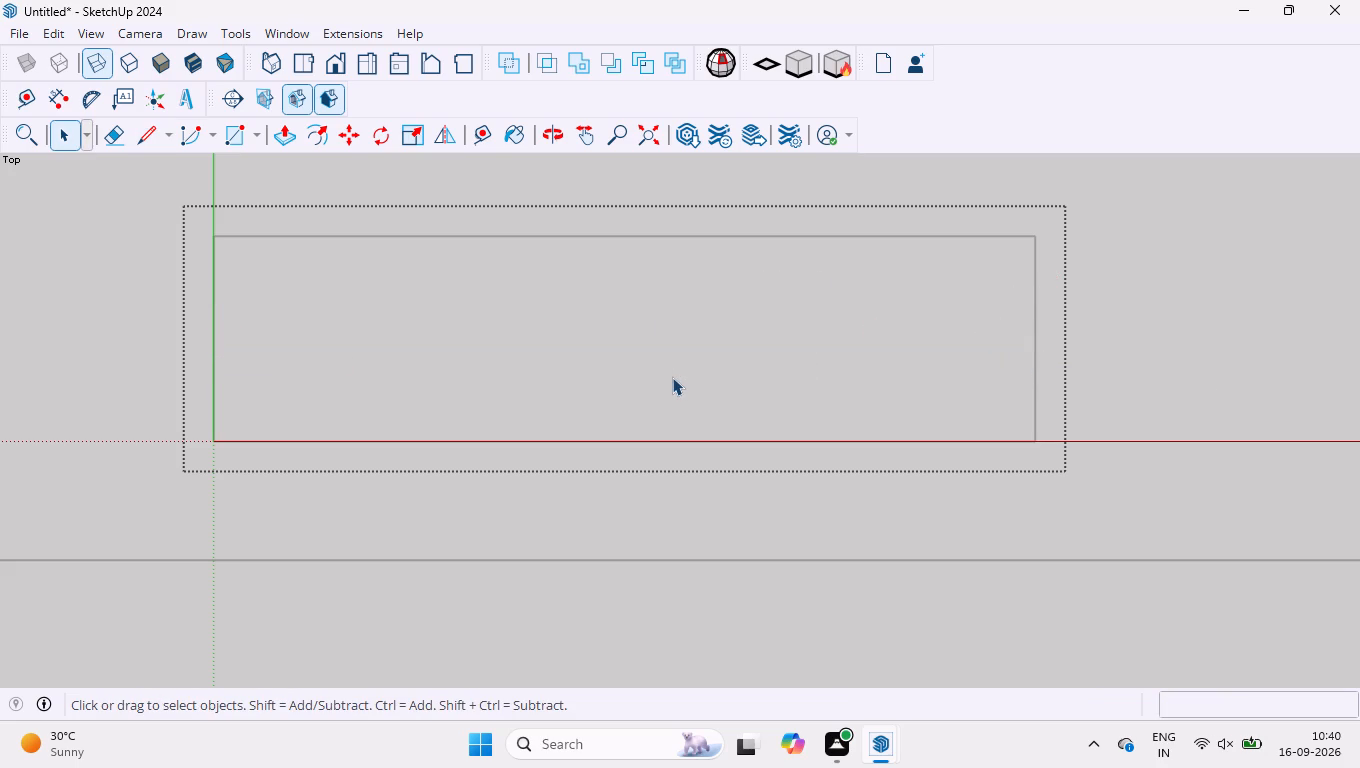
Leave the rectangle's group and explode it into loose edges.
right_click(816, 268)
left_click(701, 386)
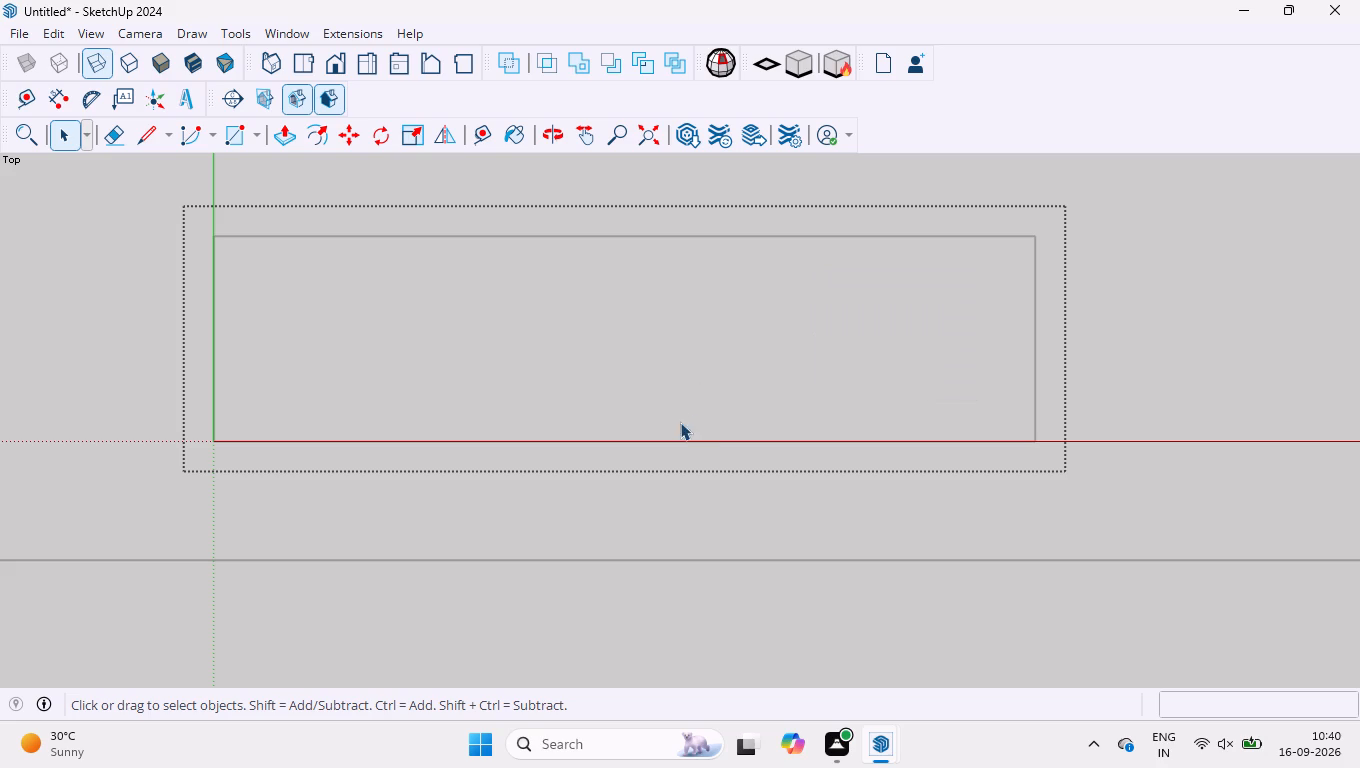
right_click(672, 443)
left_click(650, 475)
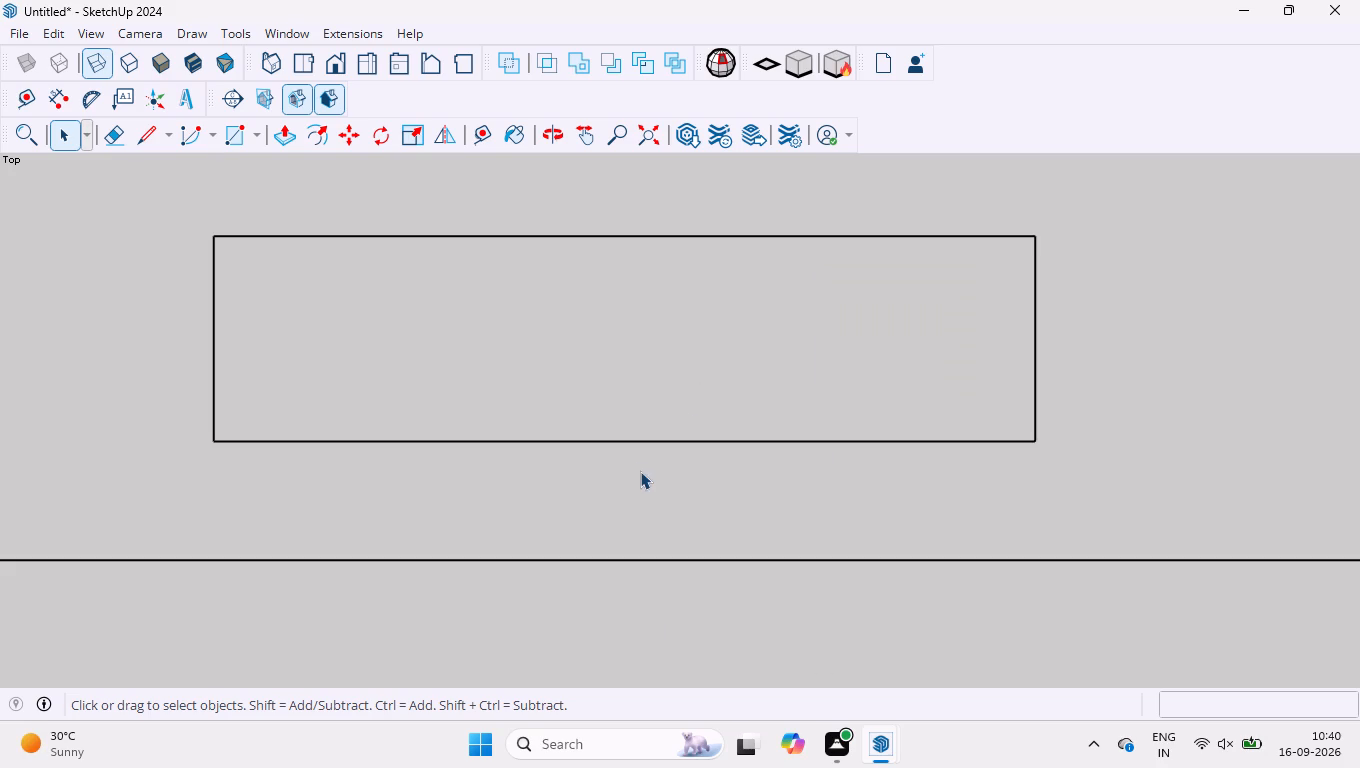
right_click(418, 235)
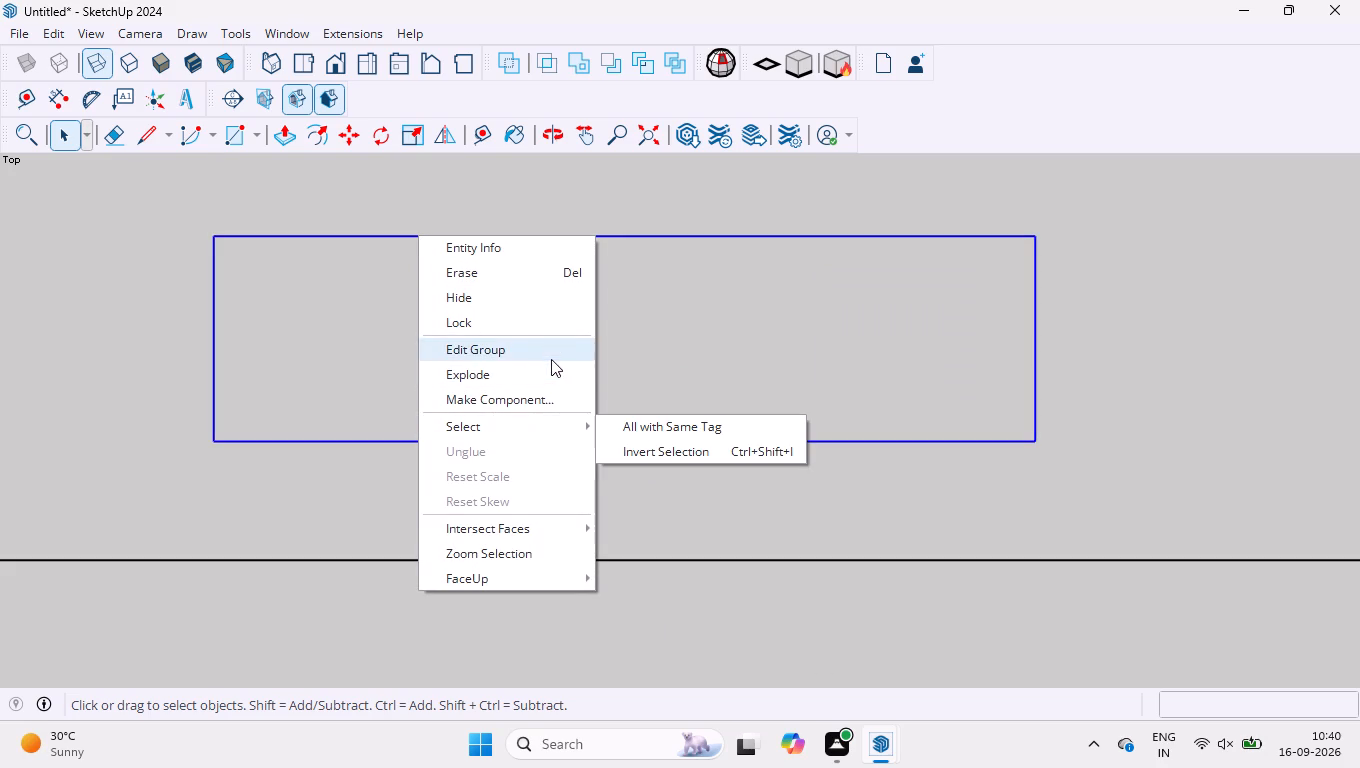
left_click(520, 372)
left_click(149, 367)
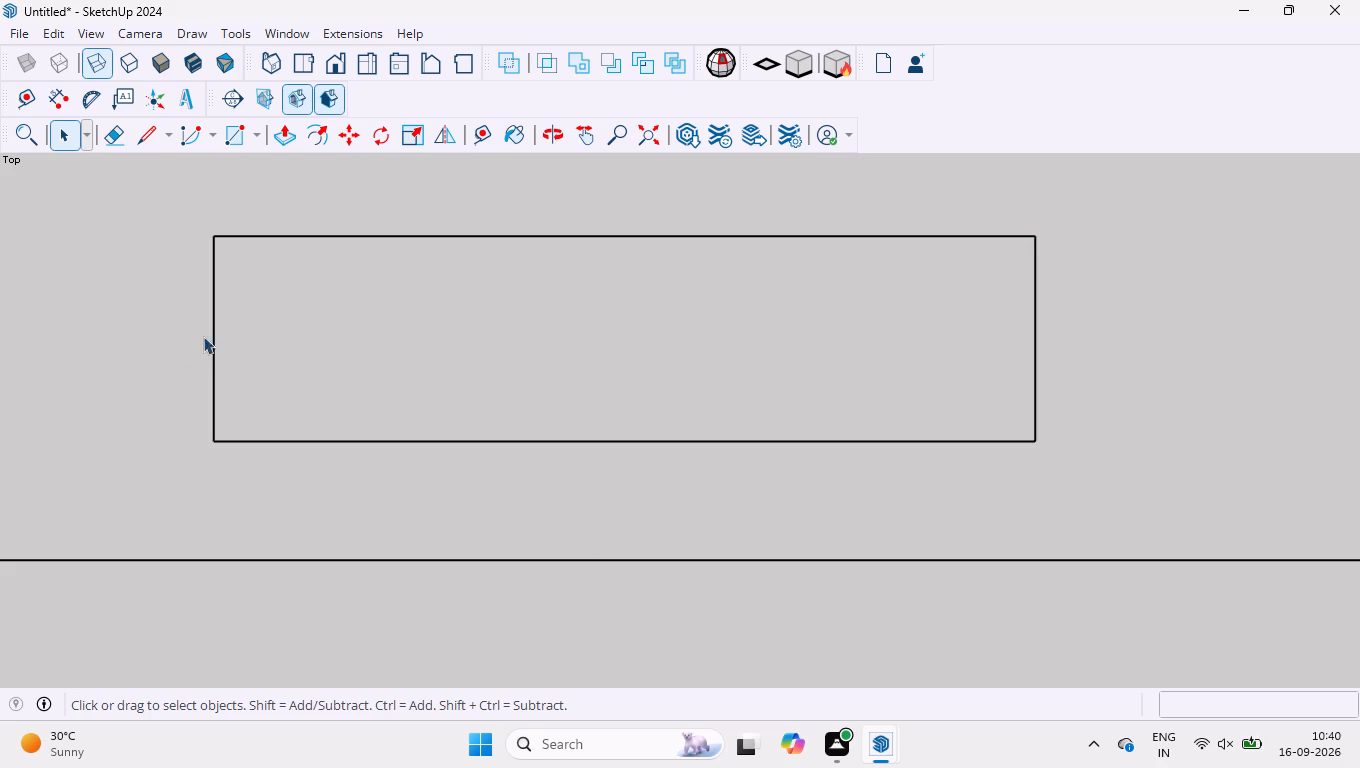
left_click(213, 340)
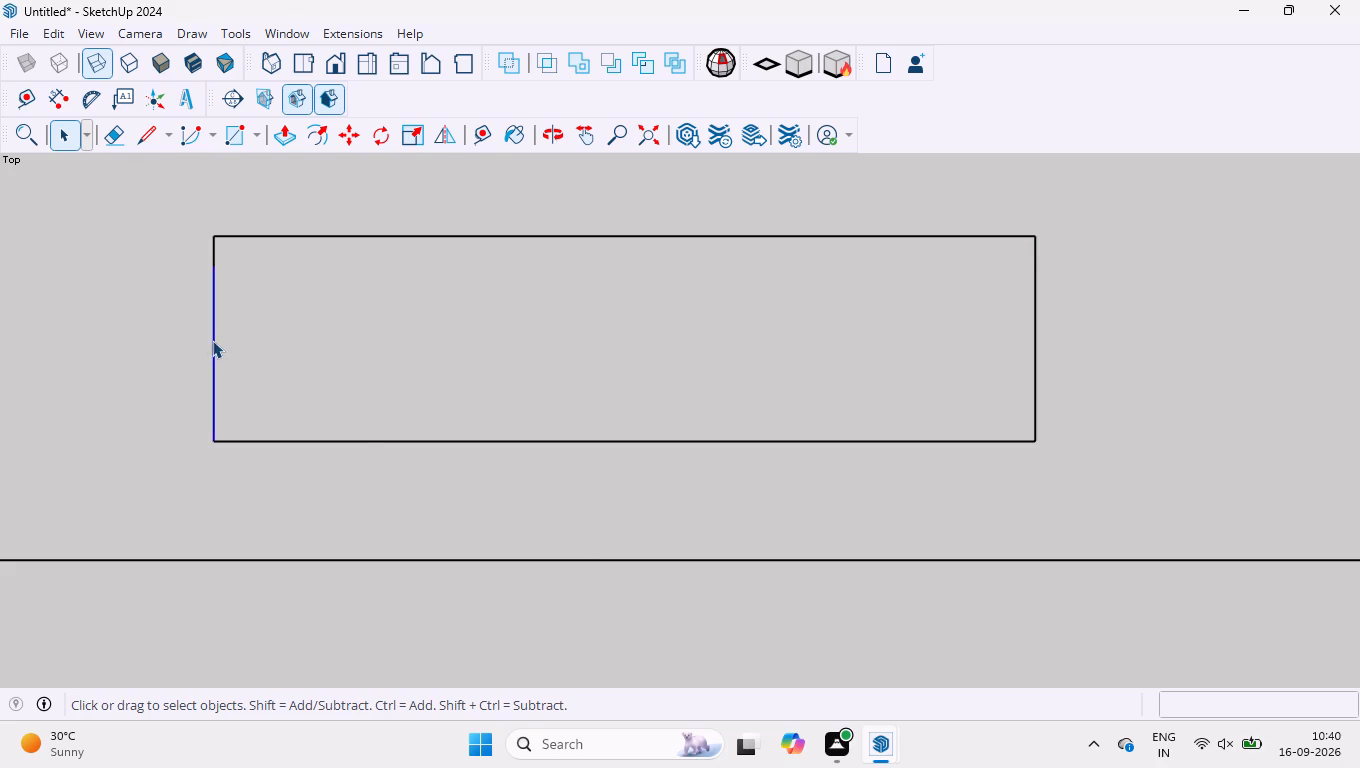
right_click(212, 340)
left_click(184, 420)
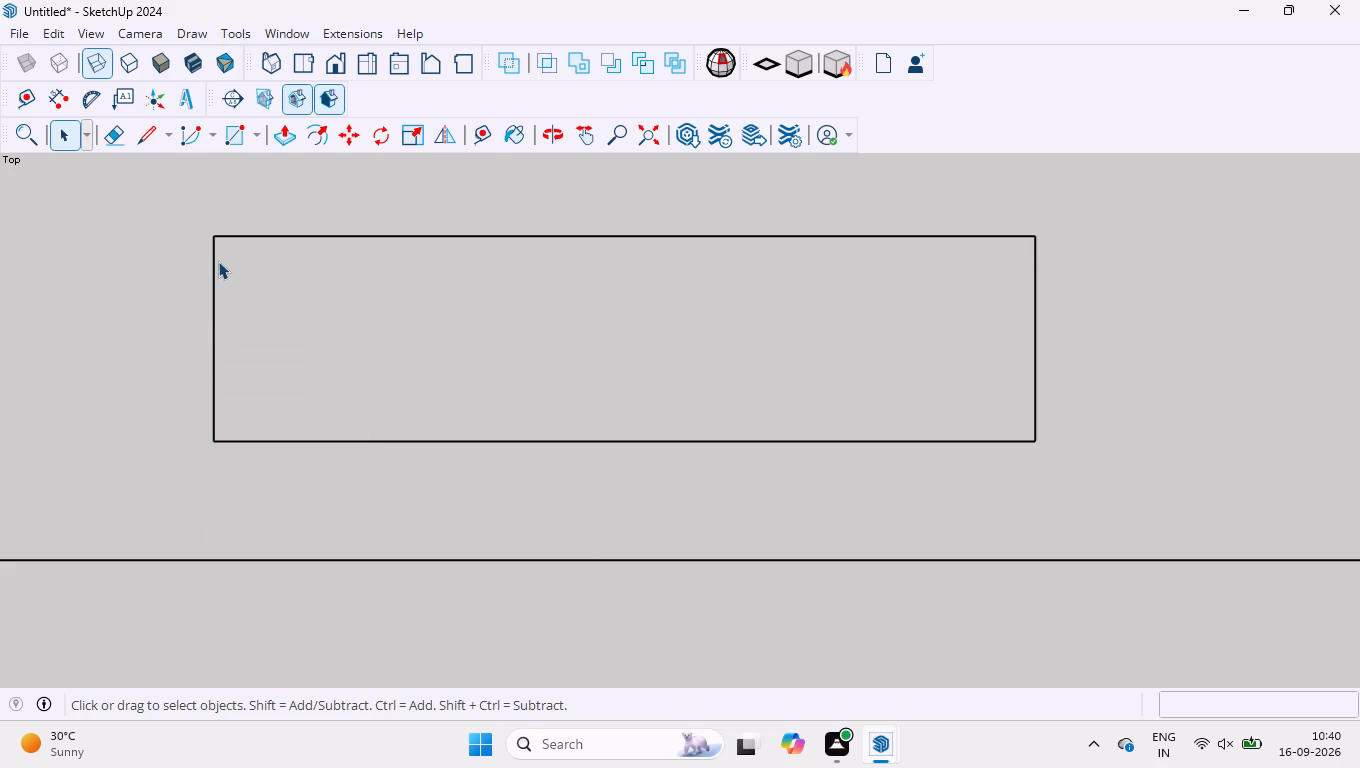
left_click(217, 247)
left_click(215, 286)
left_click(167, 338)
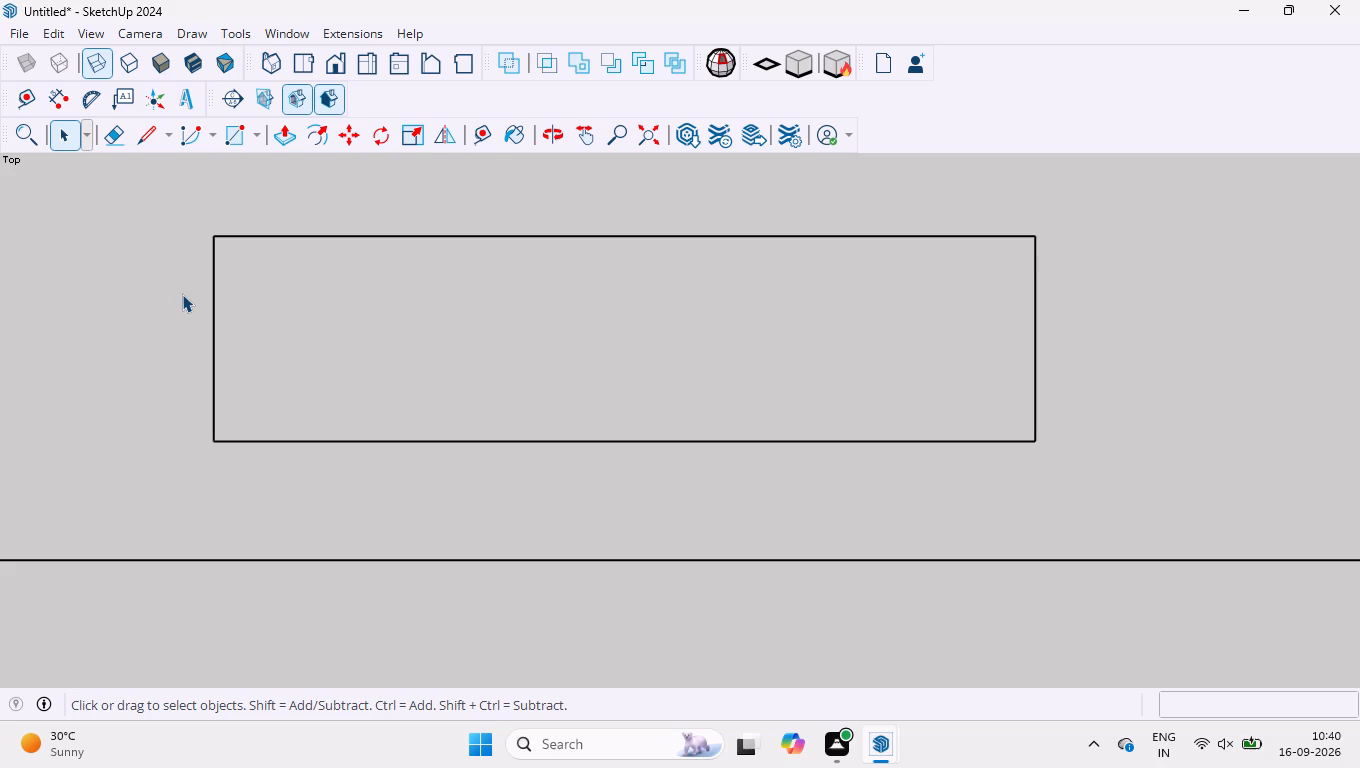
Delete all the edges of the exploded rectangle, keeping the long horizontal line of the plan below it.
left_click_drag(133, 202, 1111, 416)
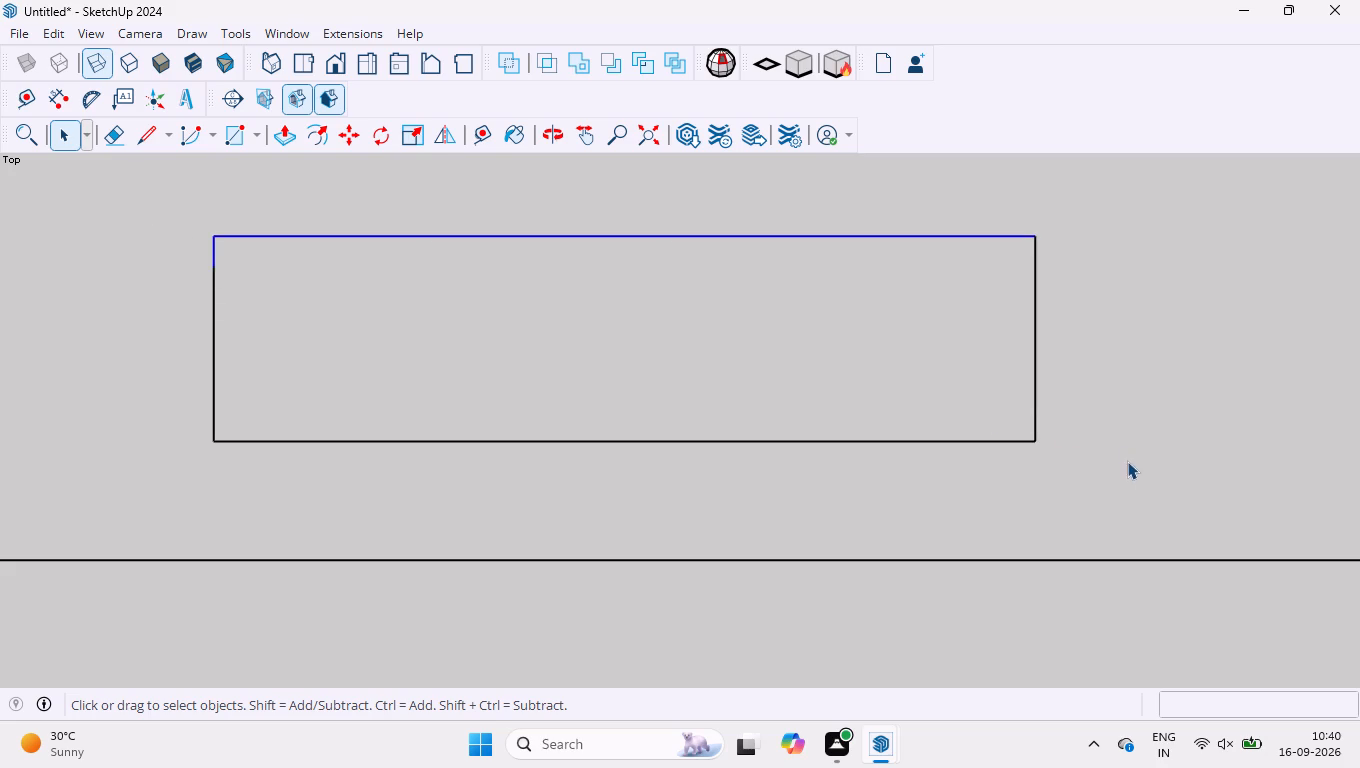
left_click_drag(1076, 196, 1015, 276)
left_click_drag(1015, 276, 986, 301)
key("Delete")
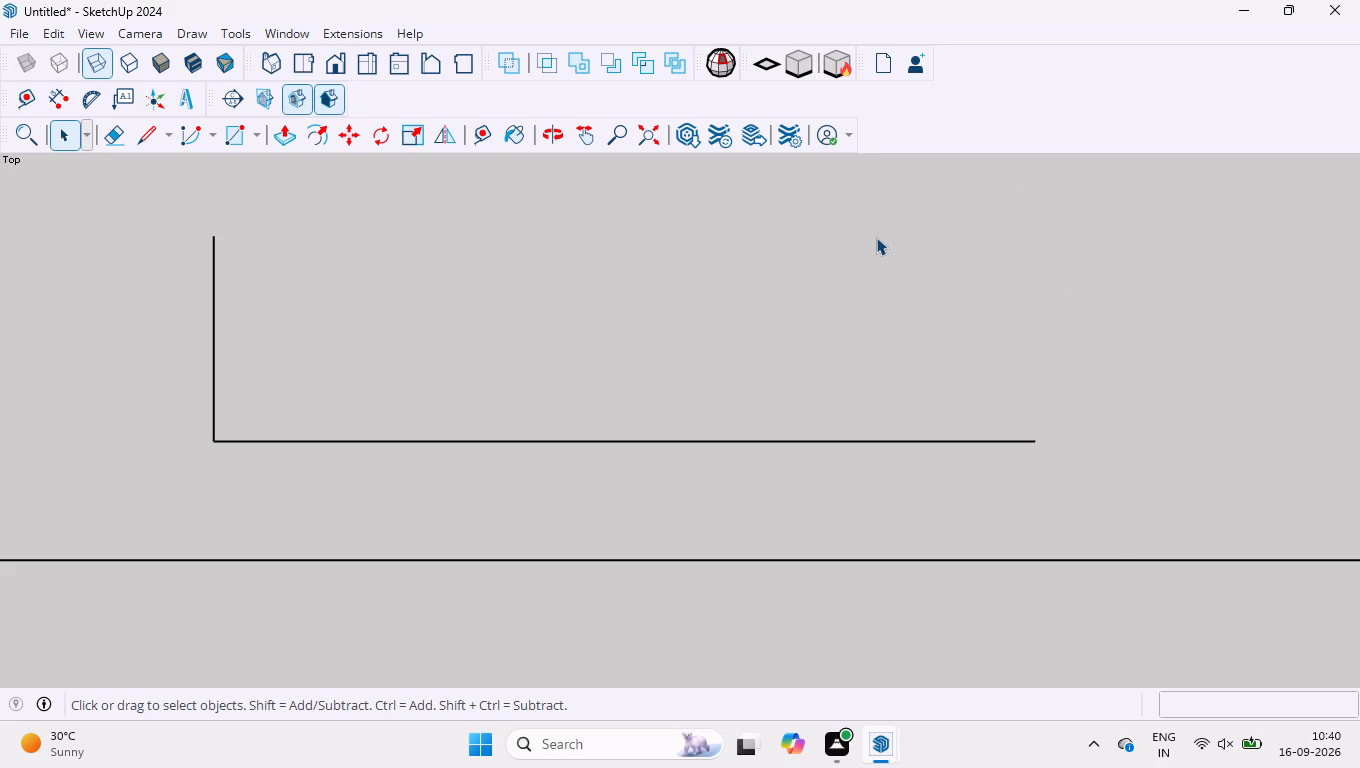
left_click_drag(876, 237, 206, 484)
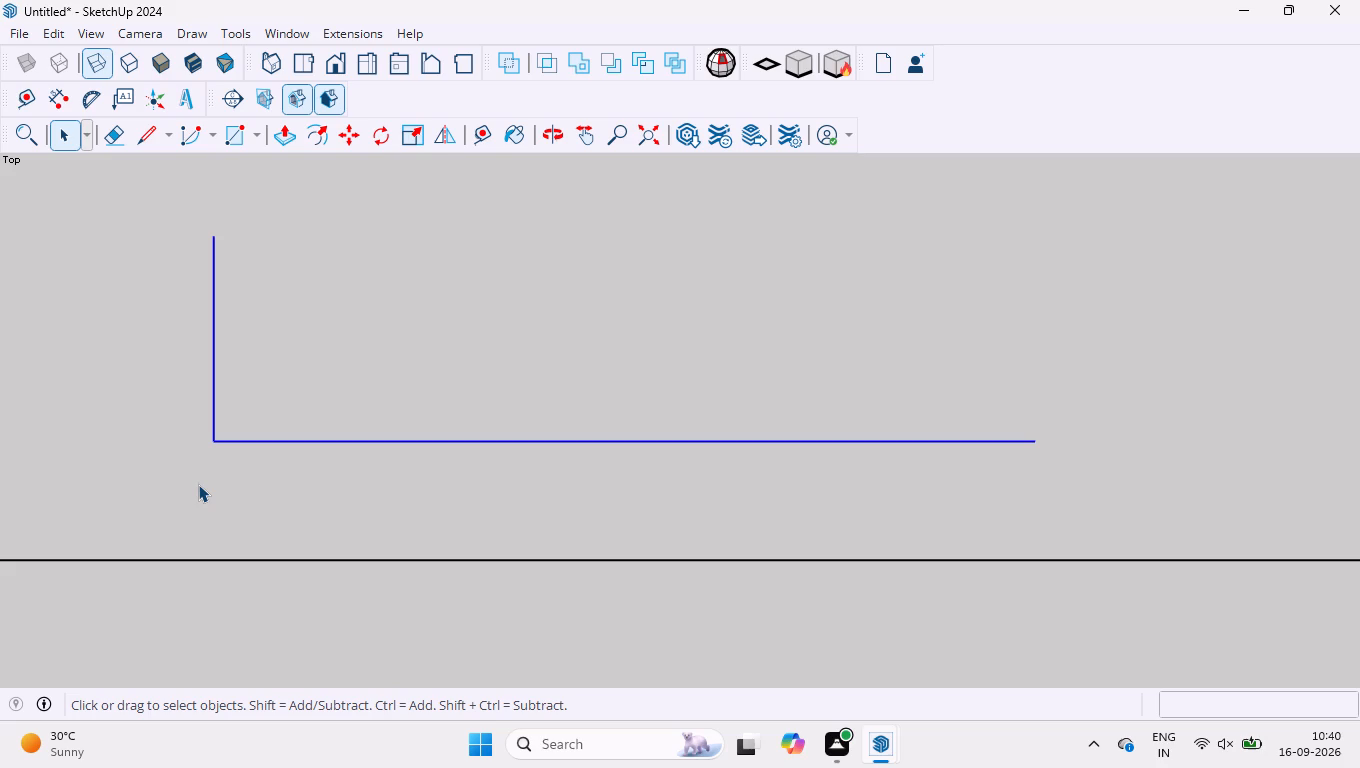
key("Delete")
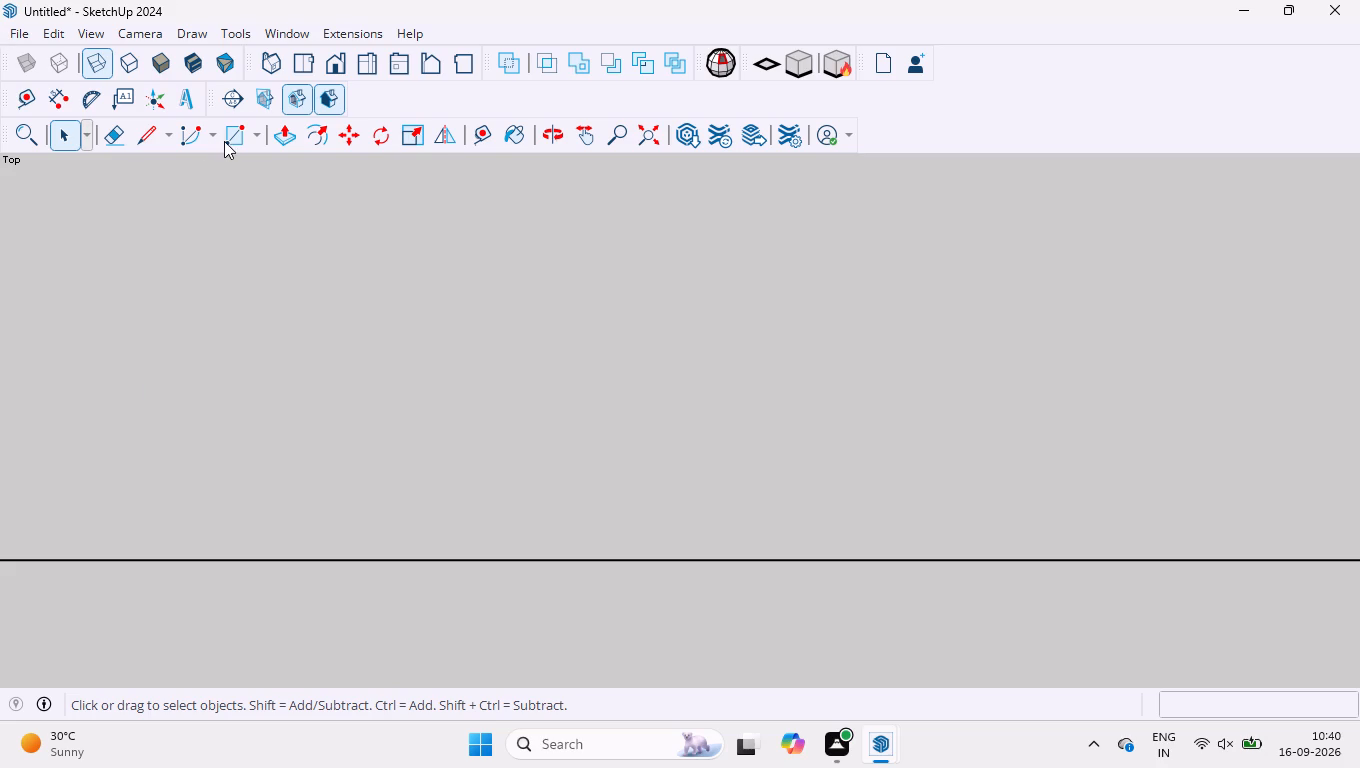
Draw a new 1200 by 300 mm rectangle in the empty area above the plan's horizontal line.
left_click(224, 141)
left_click_drag(333, 435, 357, 429)
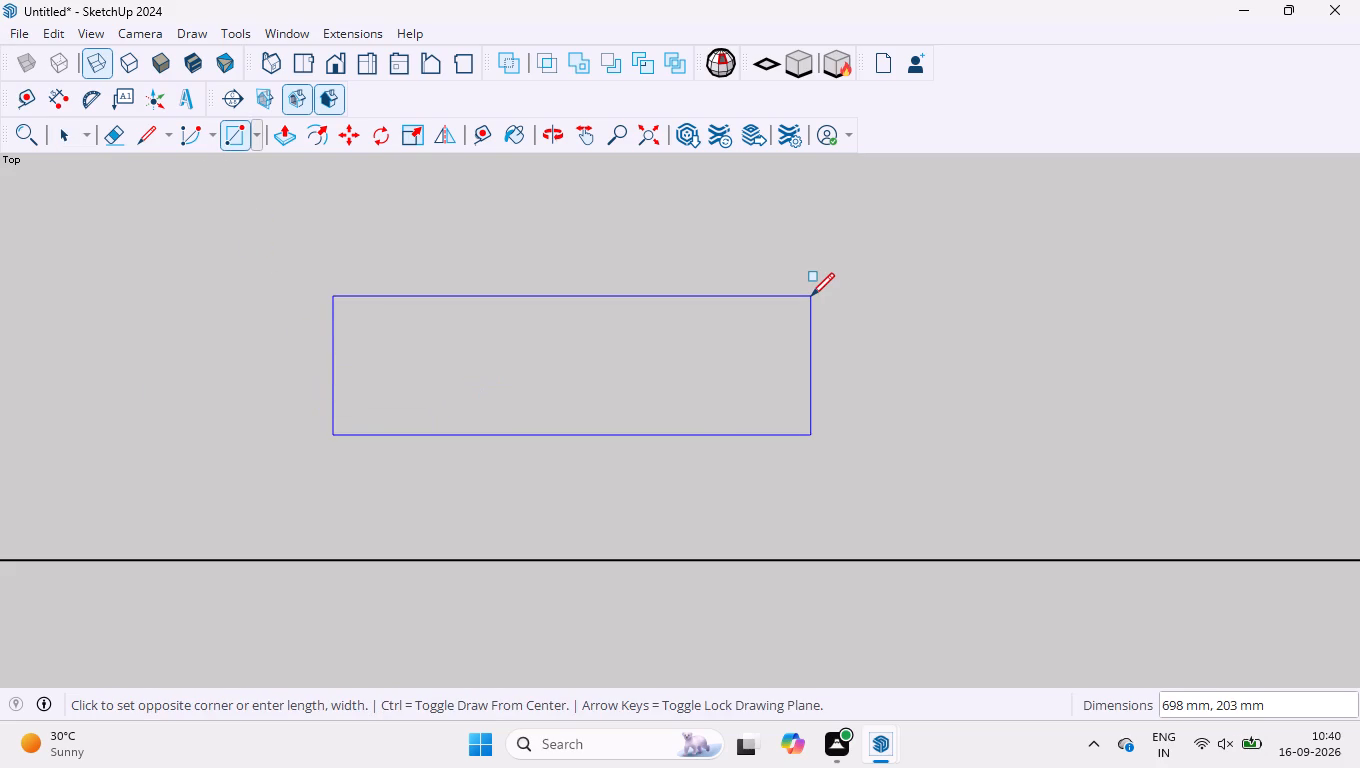
type("1200,300")
key("Return")
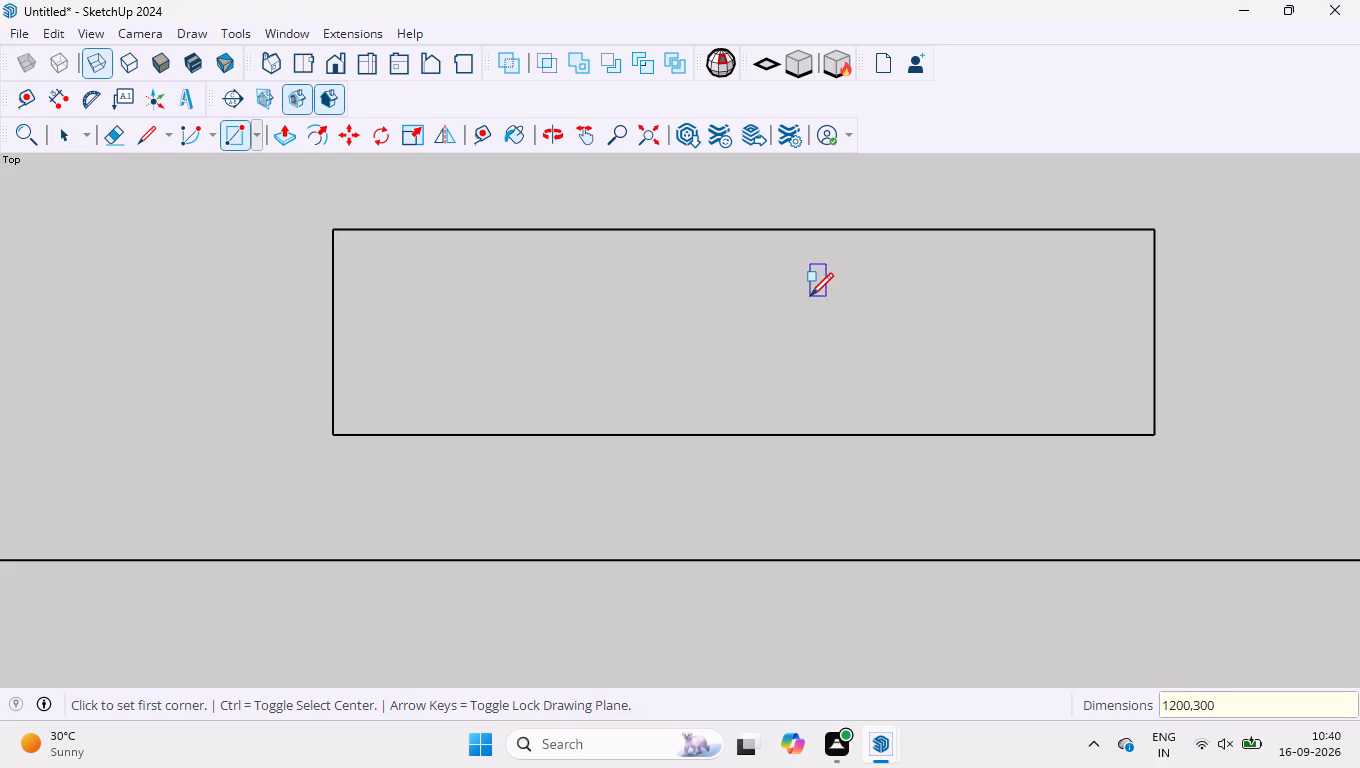
Place two horizontal guides inside the rectangle, the first 100 mm below its upper long edge and the second 100 mm below the first.
left_click(484, 133)
left_click(634, 226)
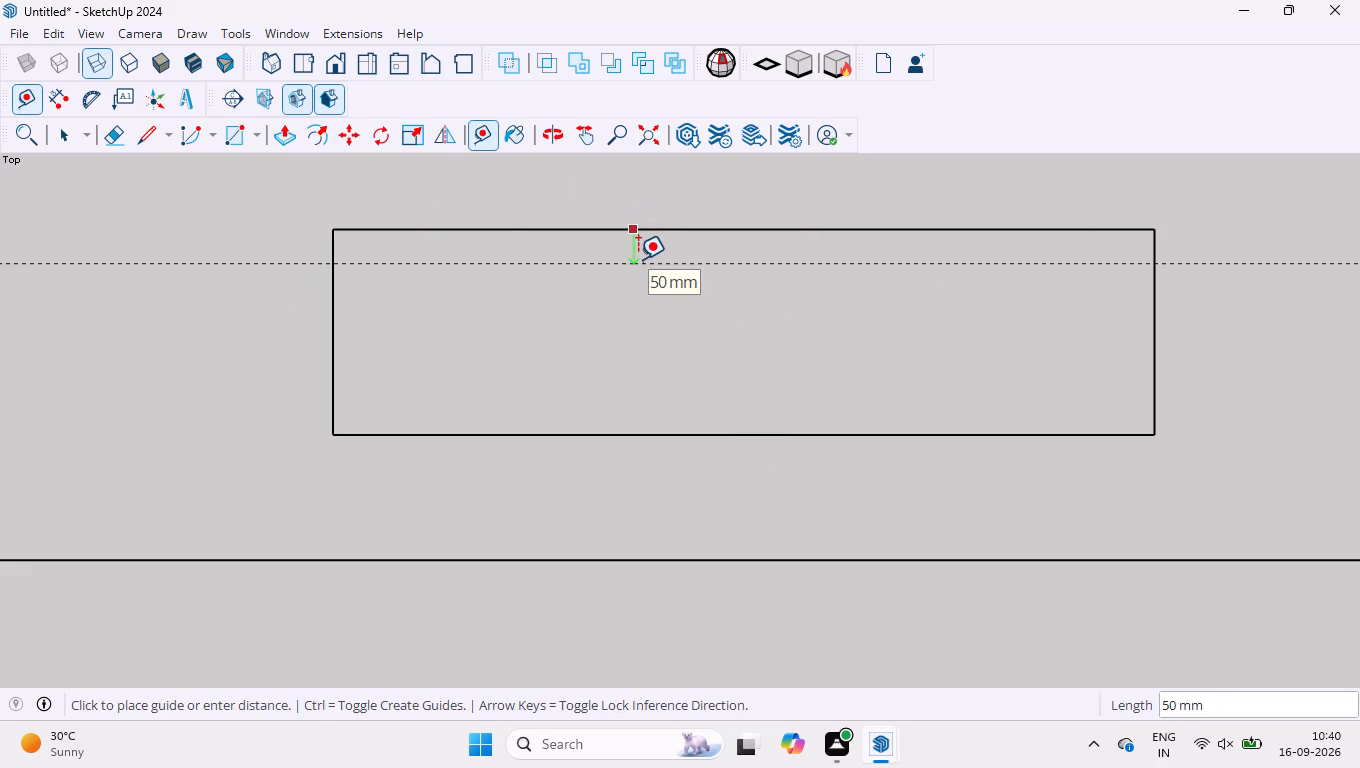
key("1")
key("0")
key("0")
key("Return")
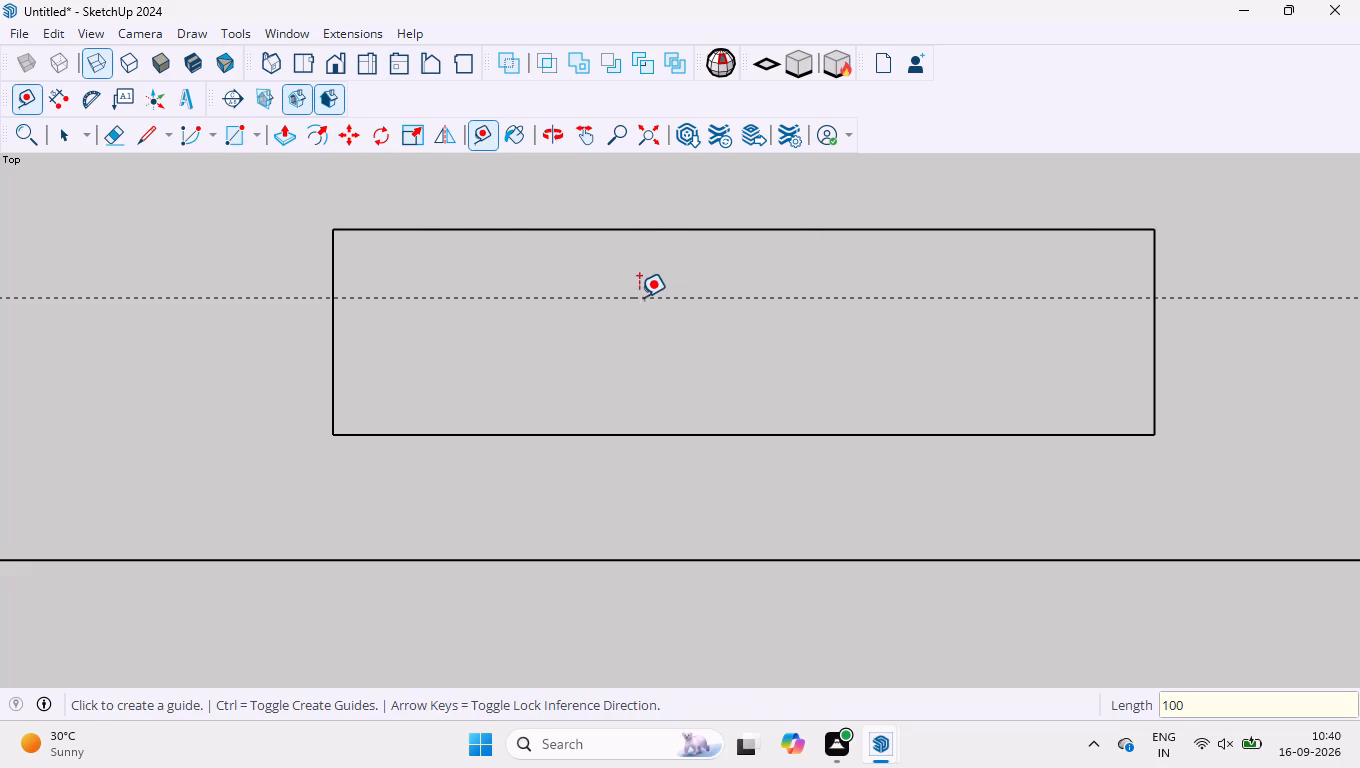
left_click(639, 297)
type("100")
key("Return")
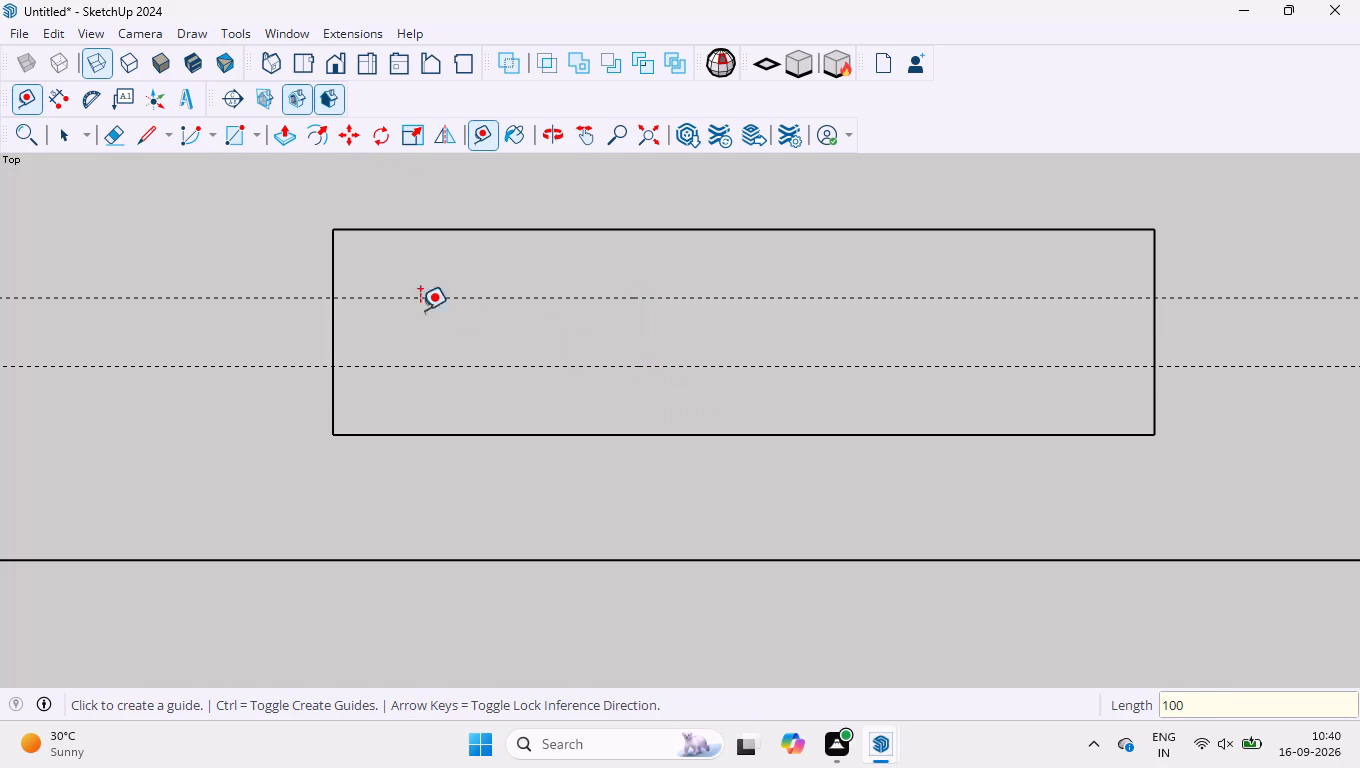
Draw two 1200 mm lines across the rectangle along the guides, from one short edge to the other.
left_click(148, 135)
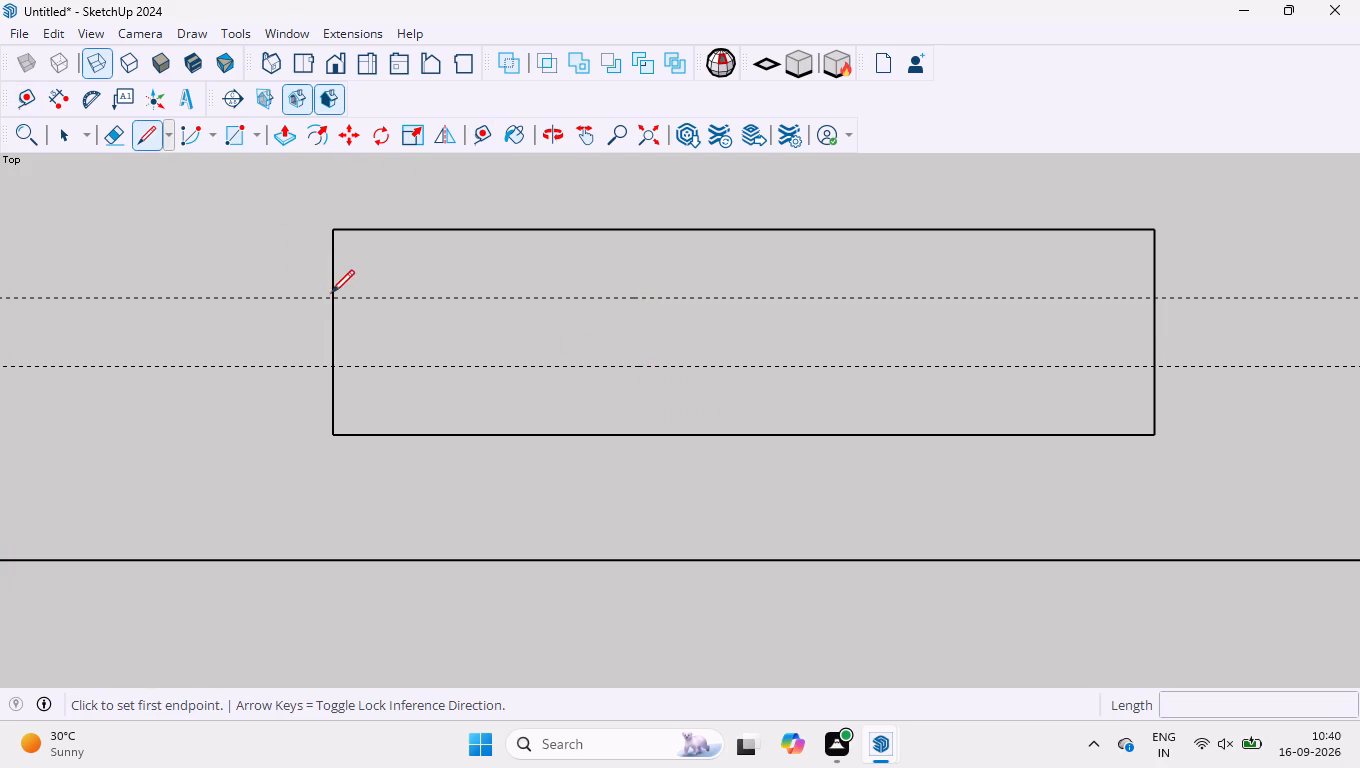
left_click(335, 299)
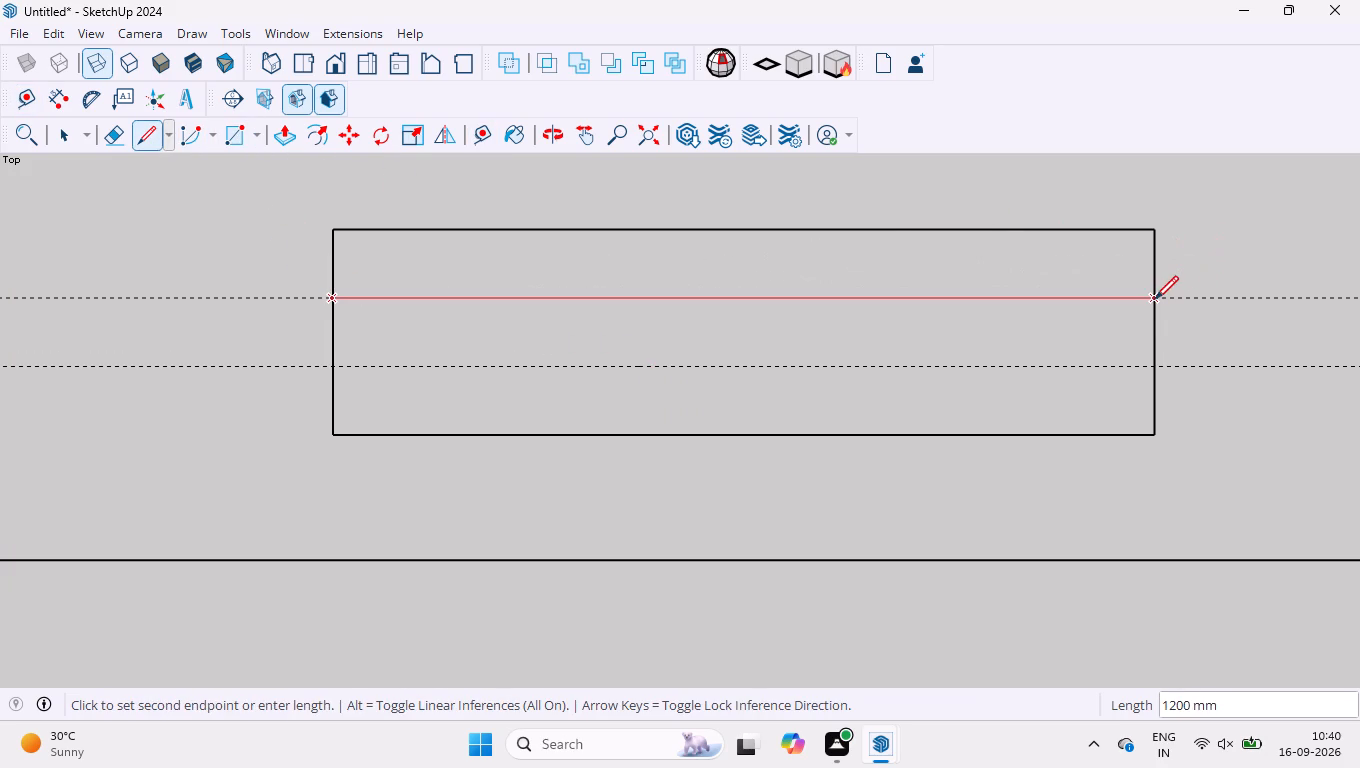
left_click(1155, 299)
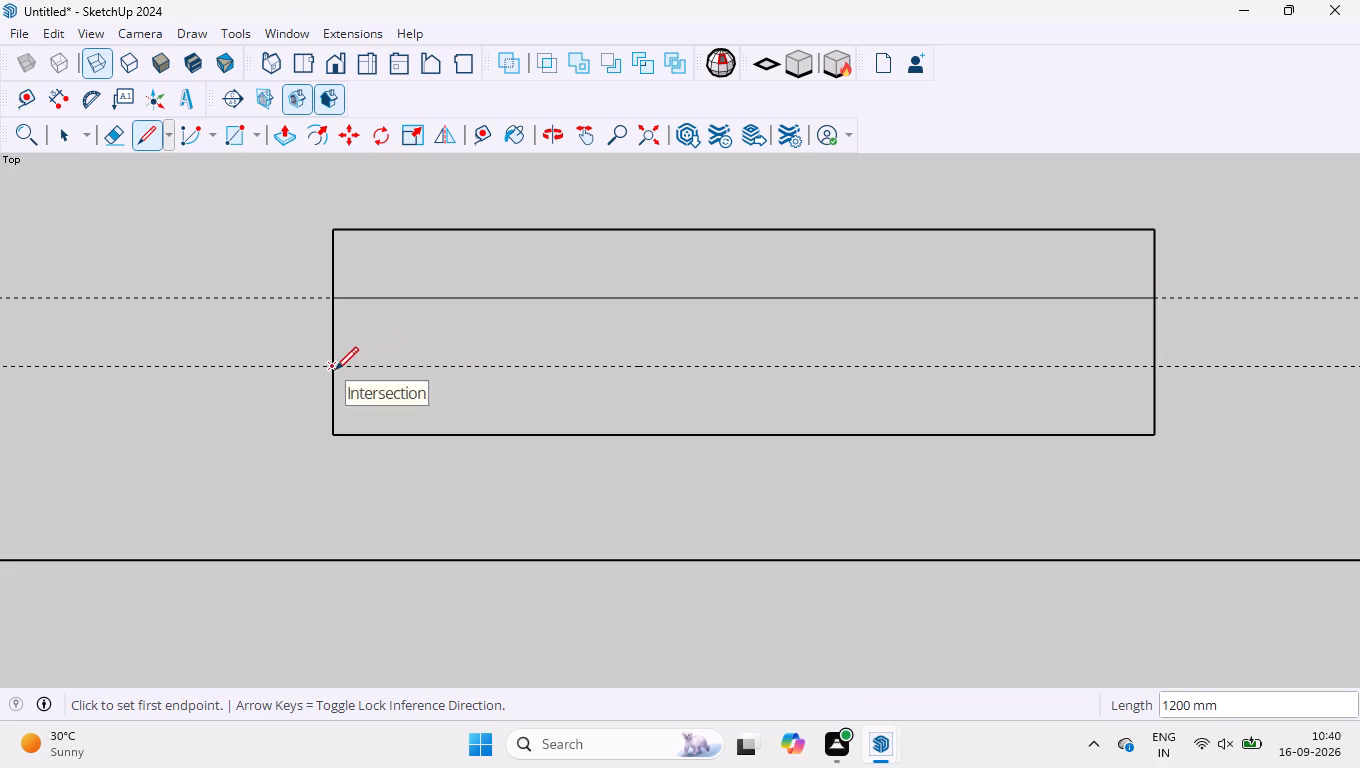
left_click(335, 370)
left_click(1153, 368)
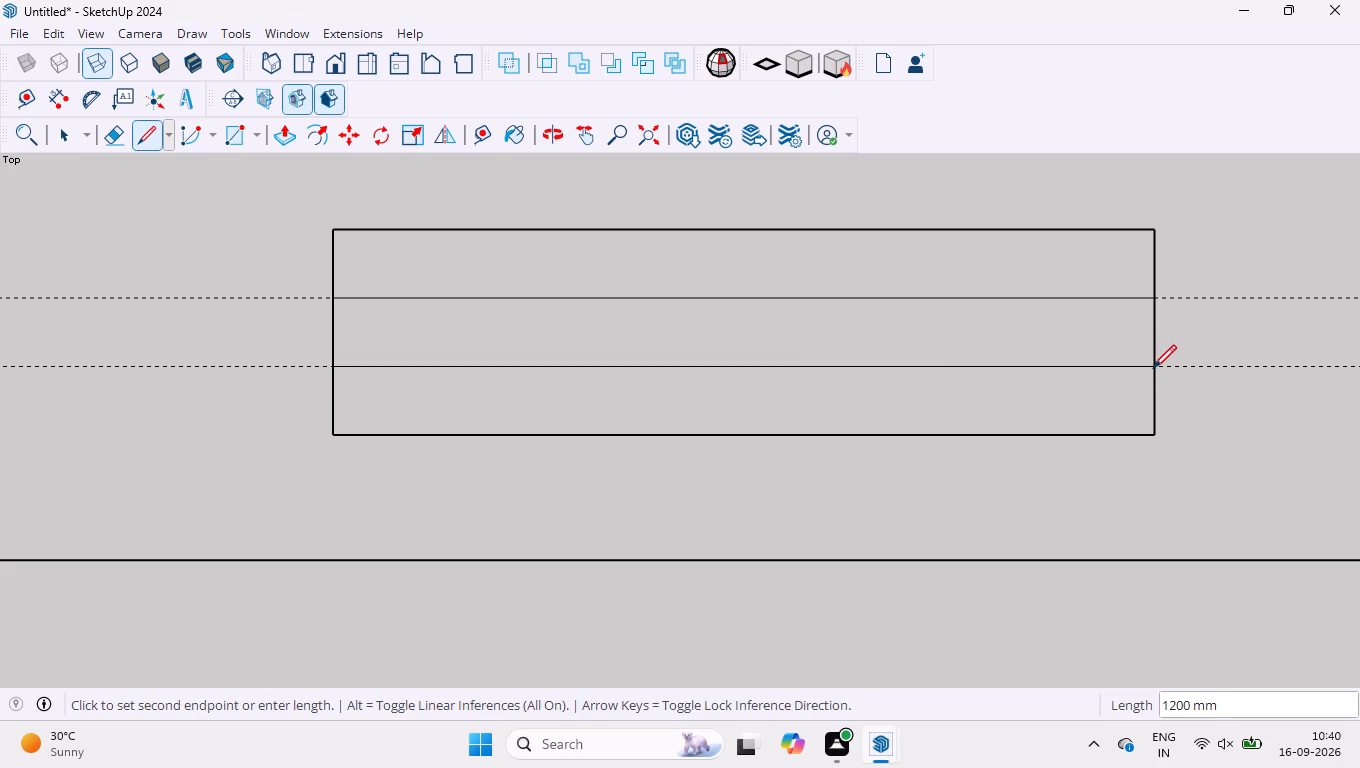
Delete both horizontal construction guides.
key("space")
left_click_drag(270, 225, 132, 415)
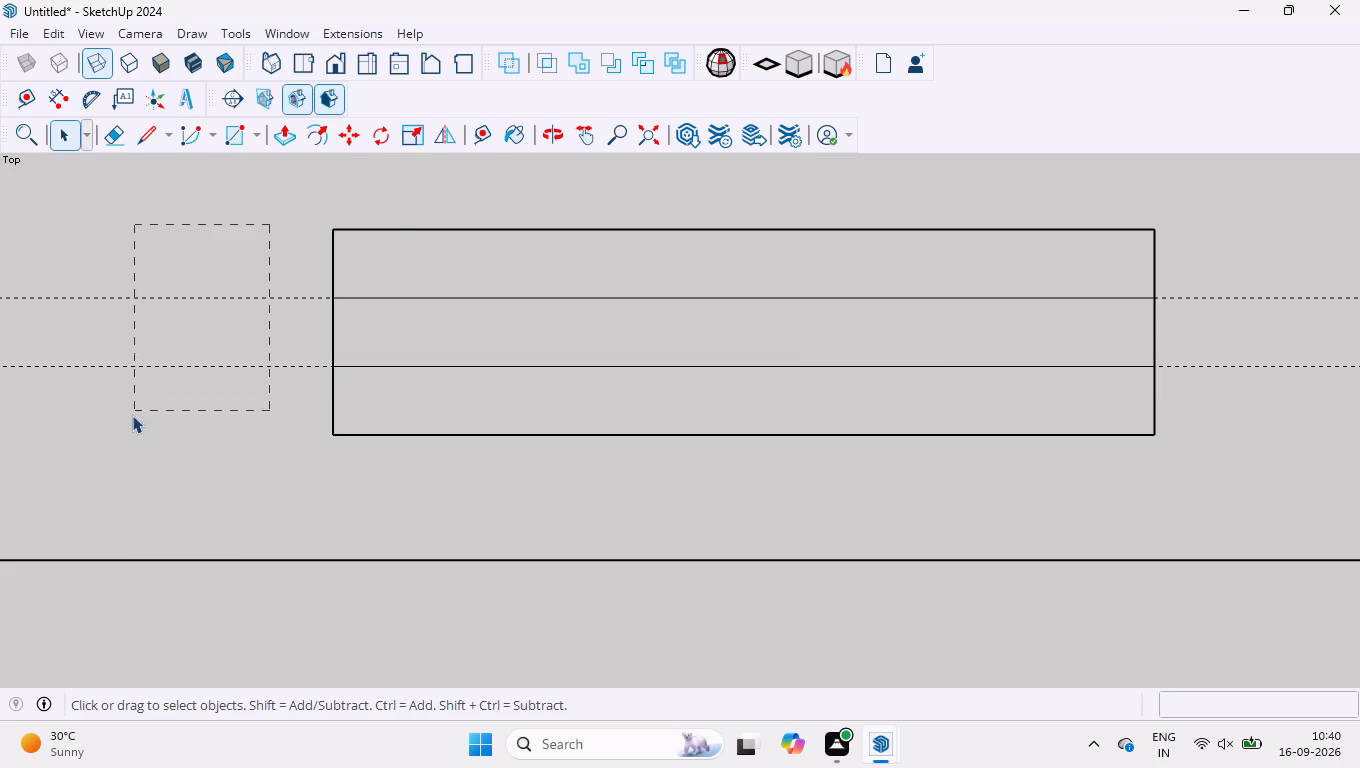
left_click_drag(132, 415, 132, 417)
key("Delete")
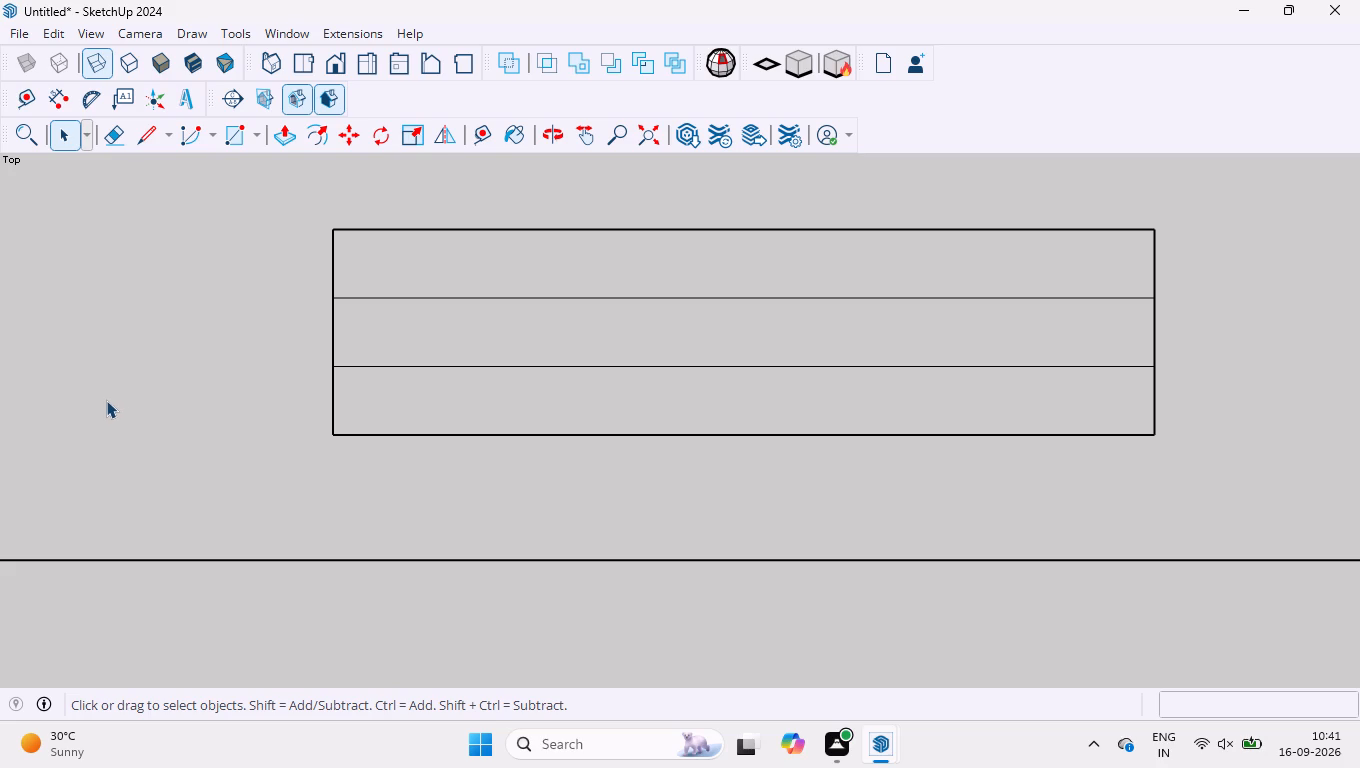
Make a group of the 1200 by 300 mm rectangle and its two inner lines, and check it by opening it.
scroll(94, 399, "down", 2)
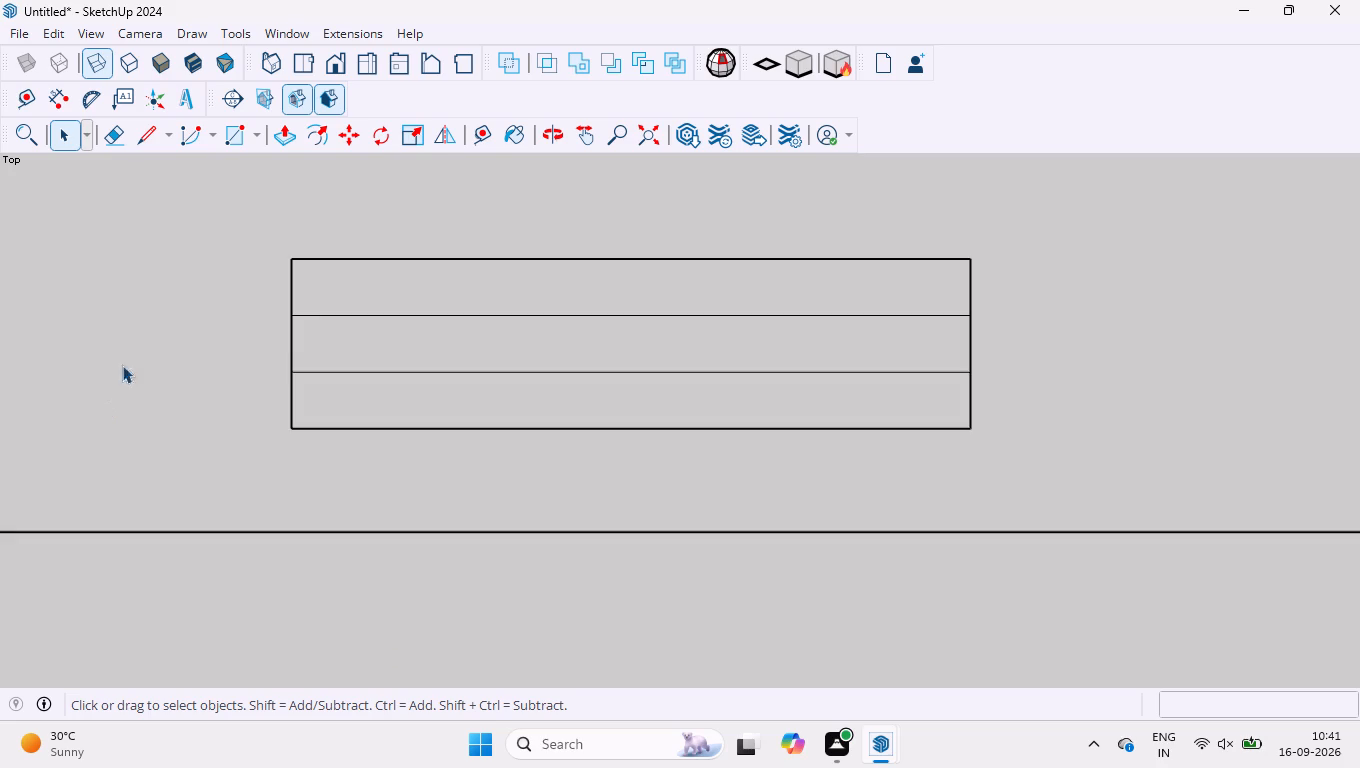
left_click_drag(146, 237, 1050, 458)
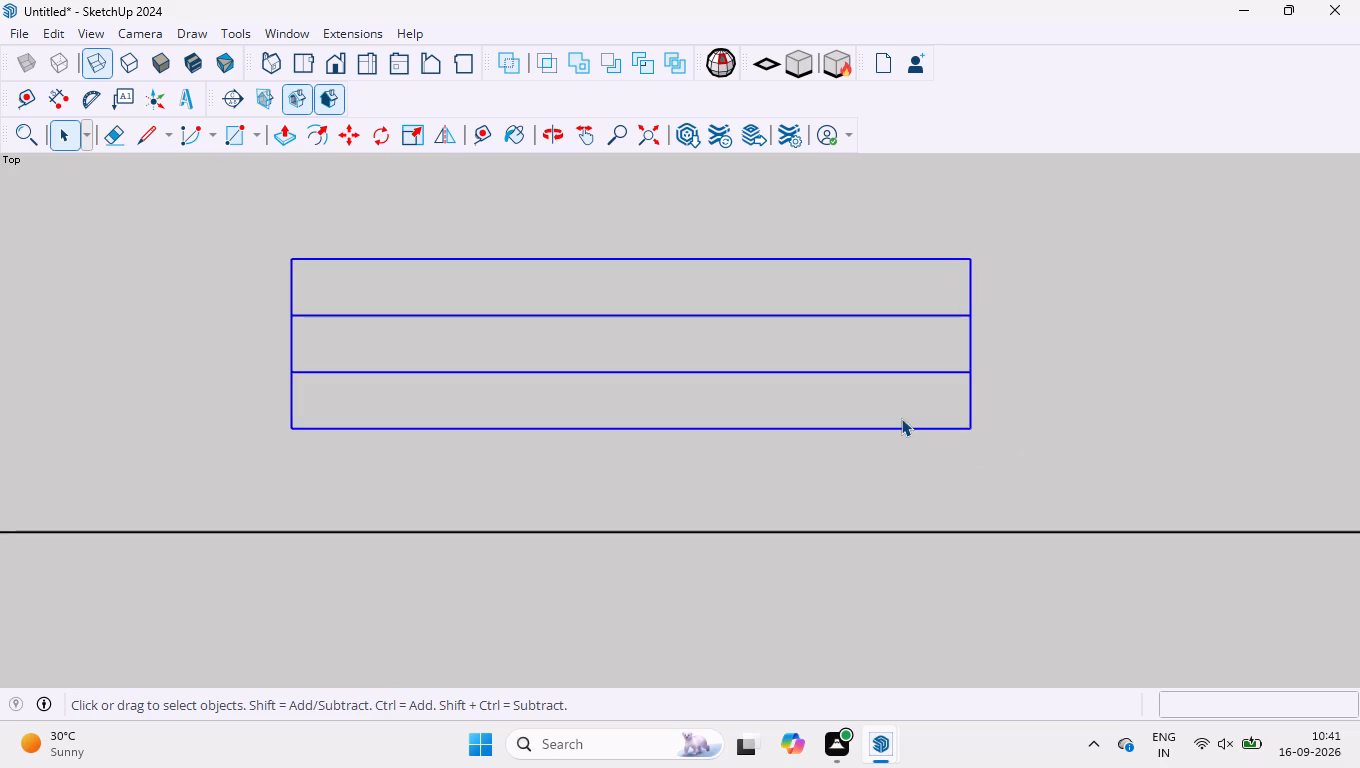
right_click(897, 428)
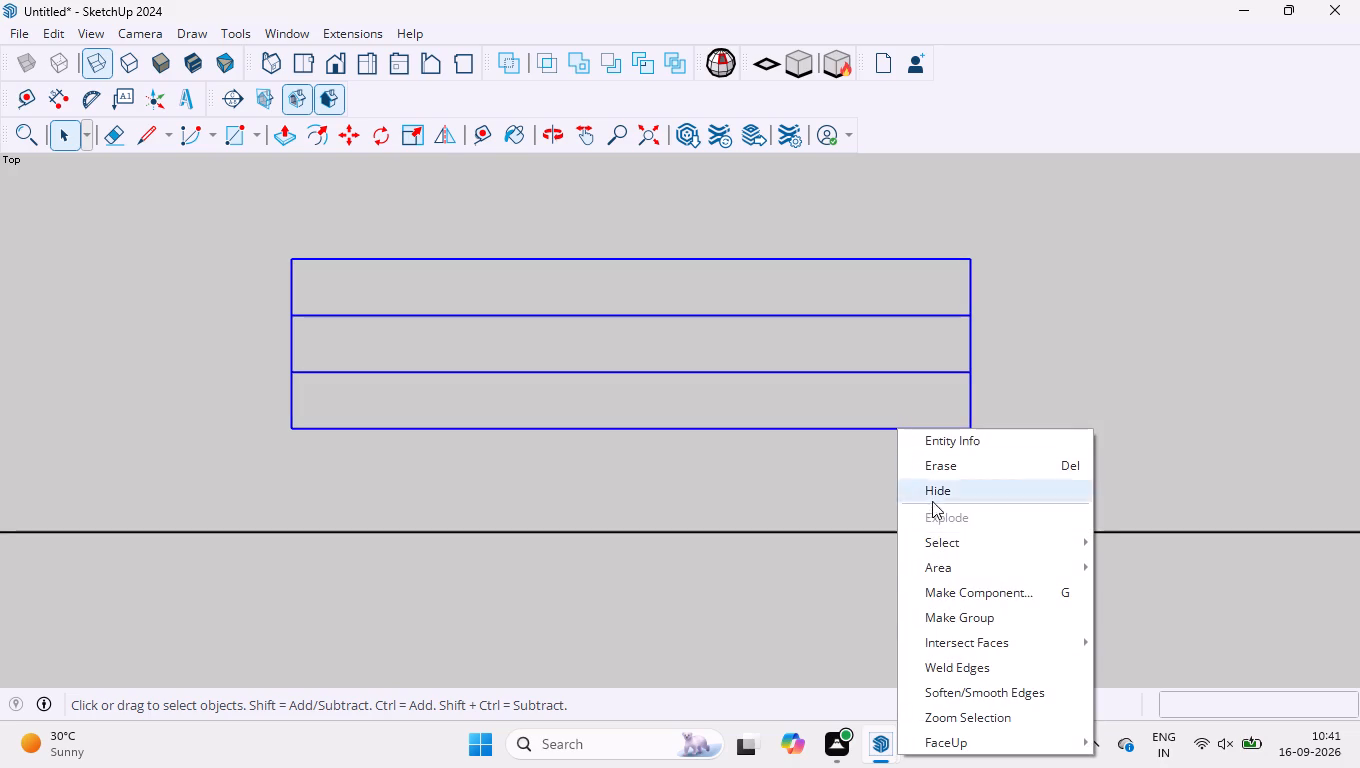
left_click(950, 616)
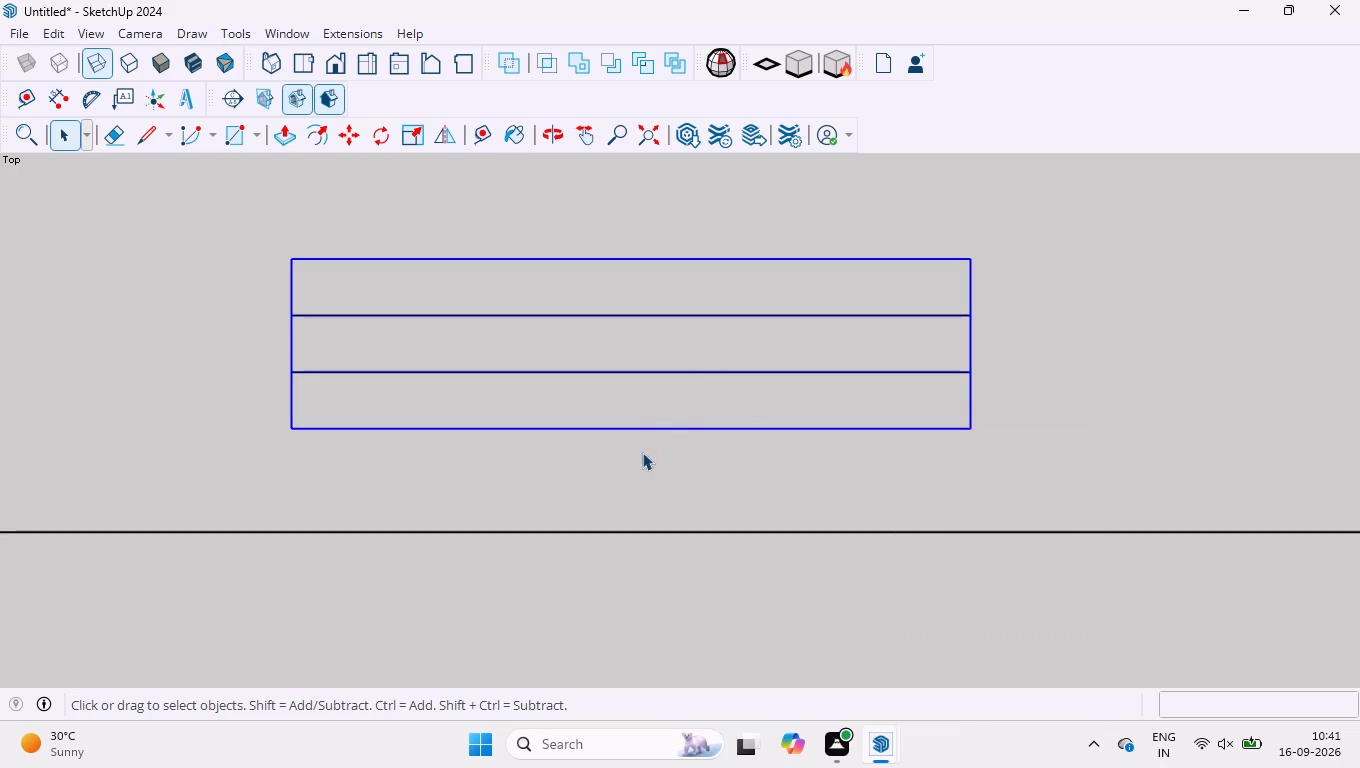
double_click(633, 428)
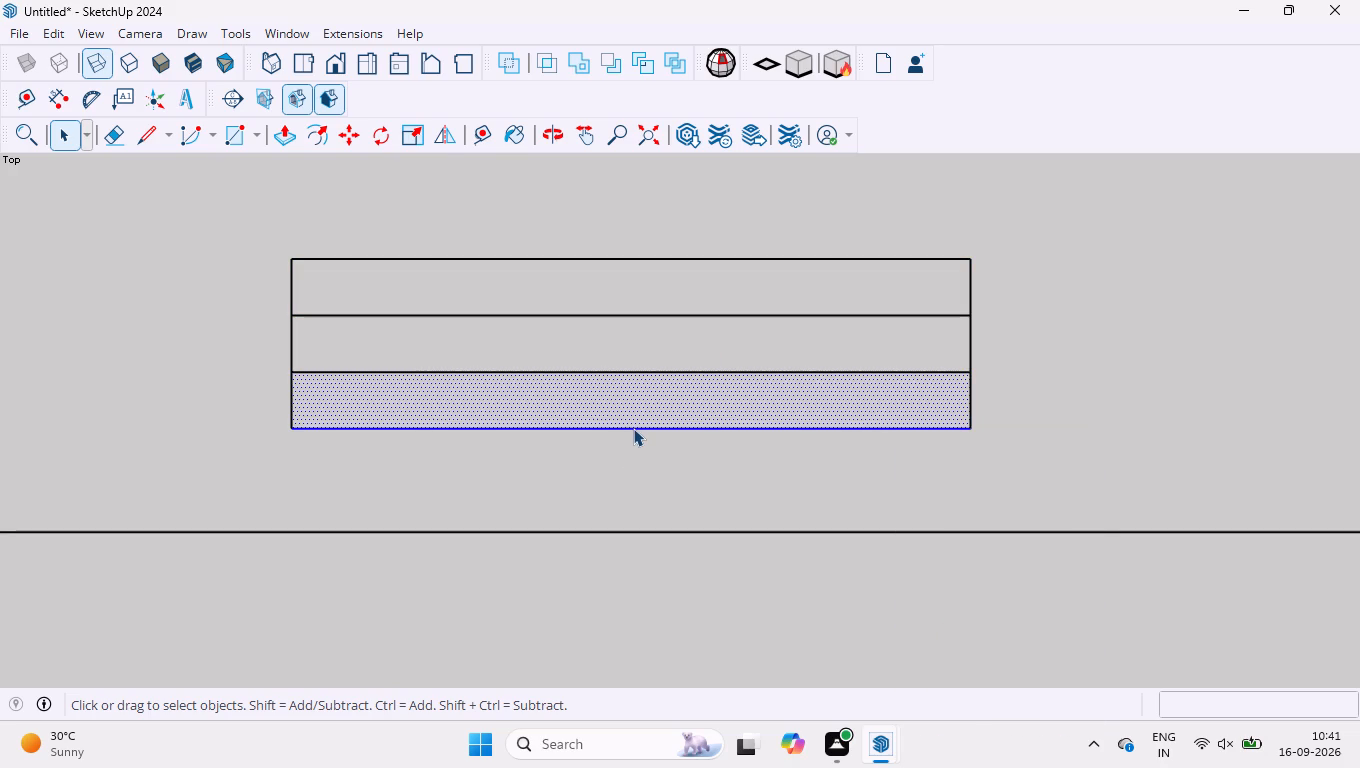
left_click(633, 428)
left_click(515, 442)
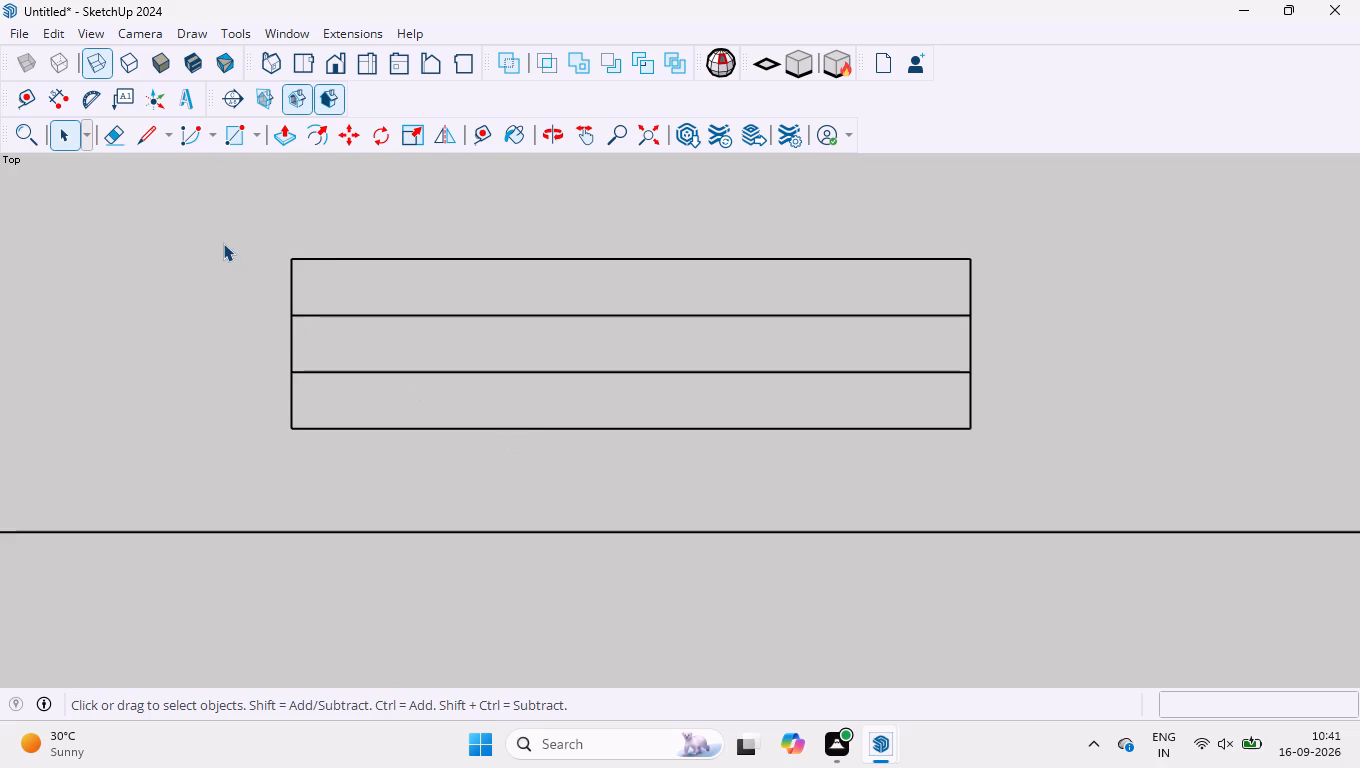
Try again to group the whole rectangle with its inner lines, and check it by selecting the upper inner line.
left_click_drag(228, 233, 1012, 483)
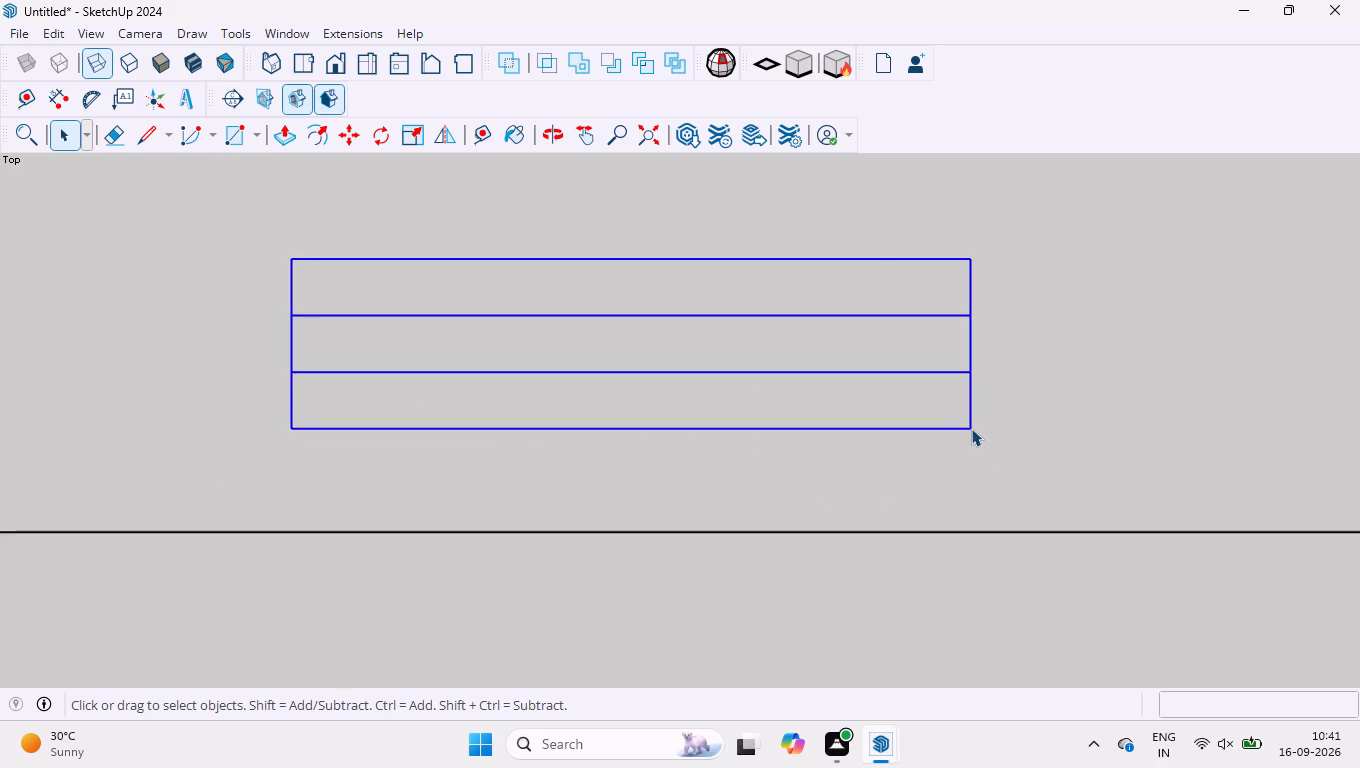
right_click(971, 428)
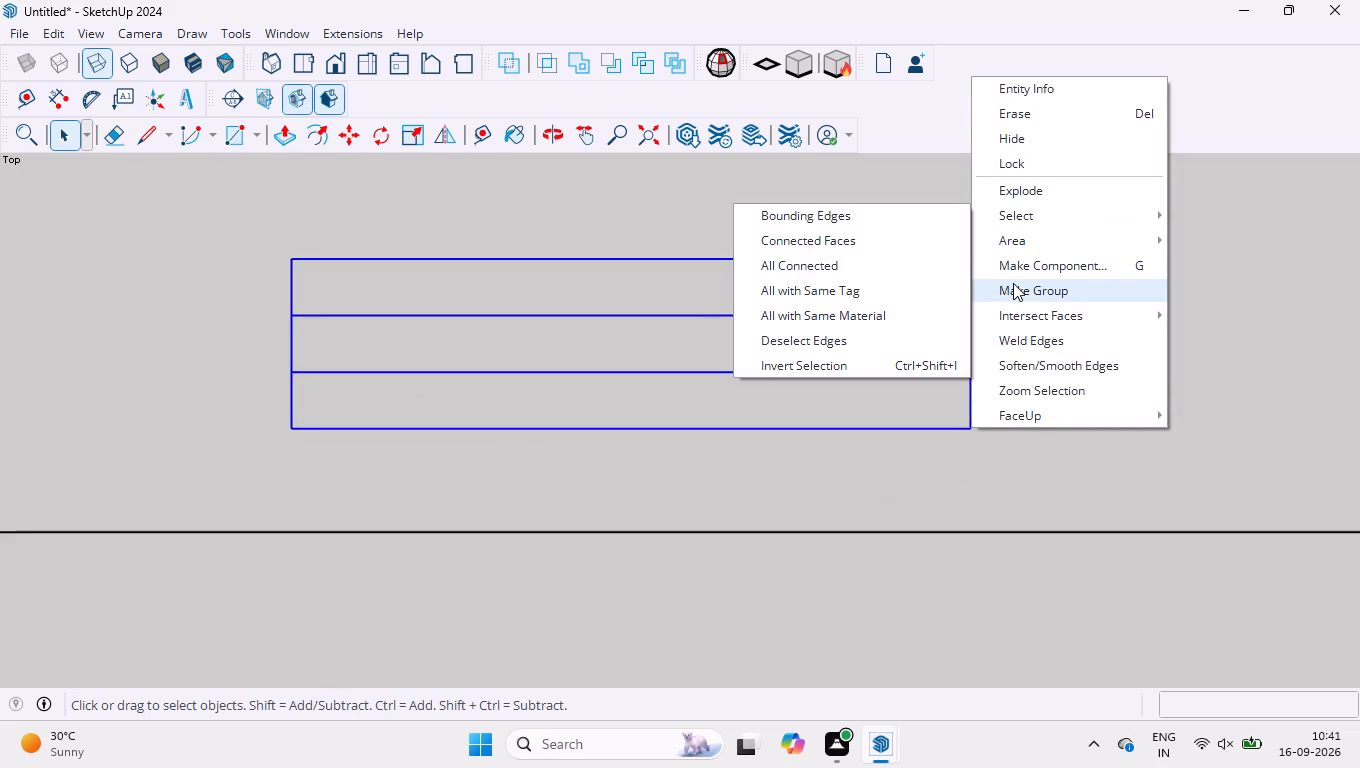
left_click(1013, 283)
left_click(1006, 301)
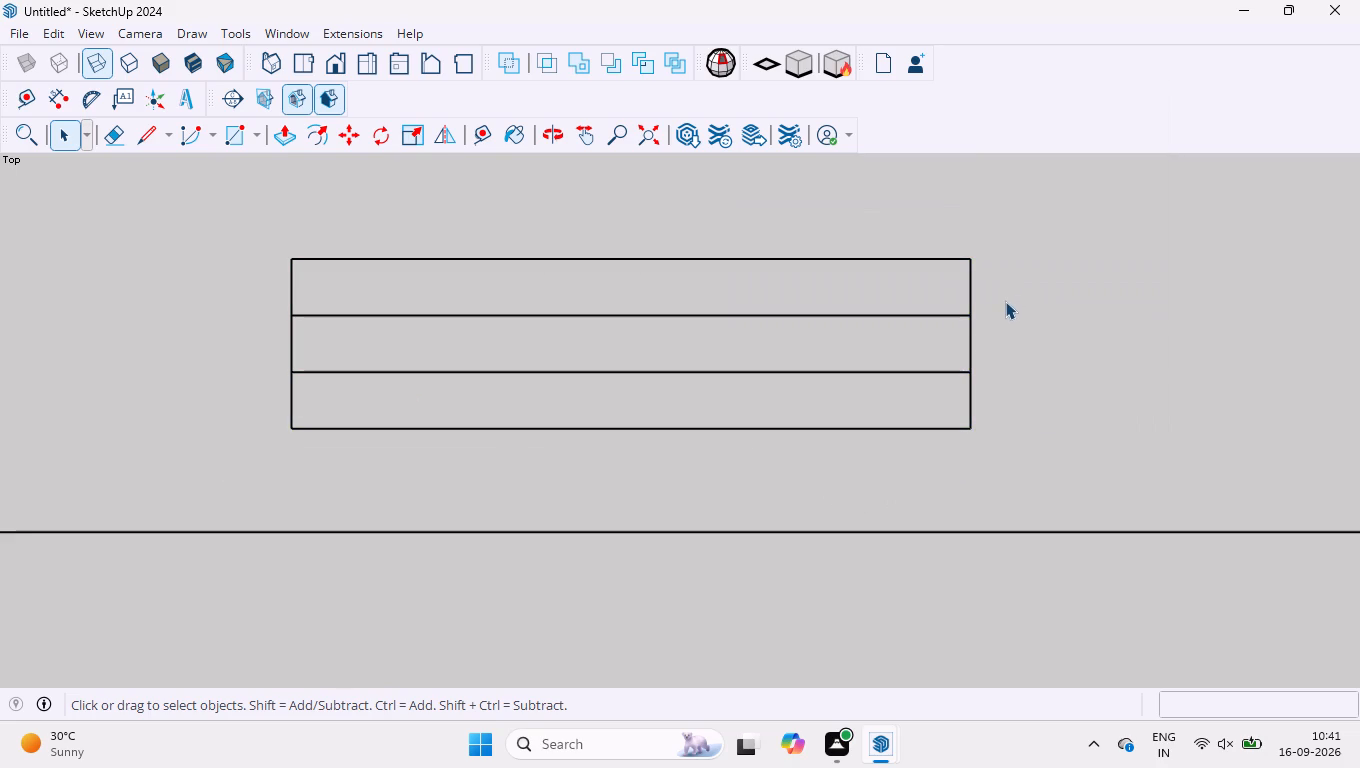
left_click(939, 316)
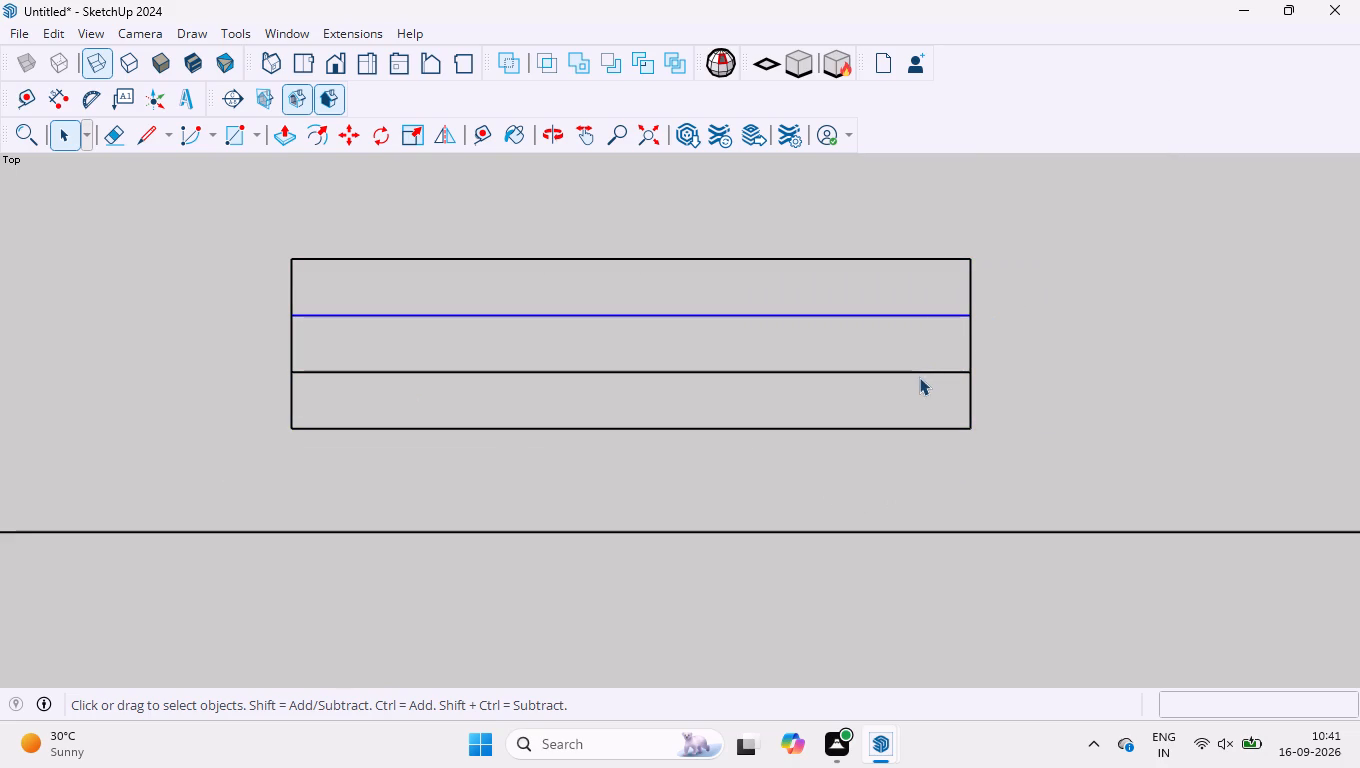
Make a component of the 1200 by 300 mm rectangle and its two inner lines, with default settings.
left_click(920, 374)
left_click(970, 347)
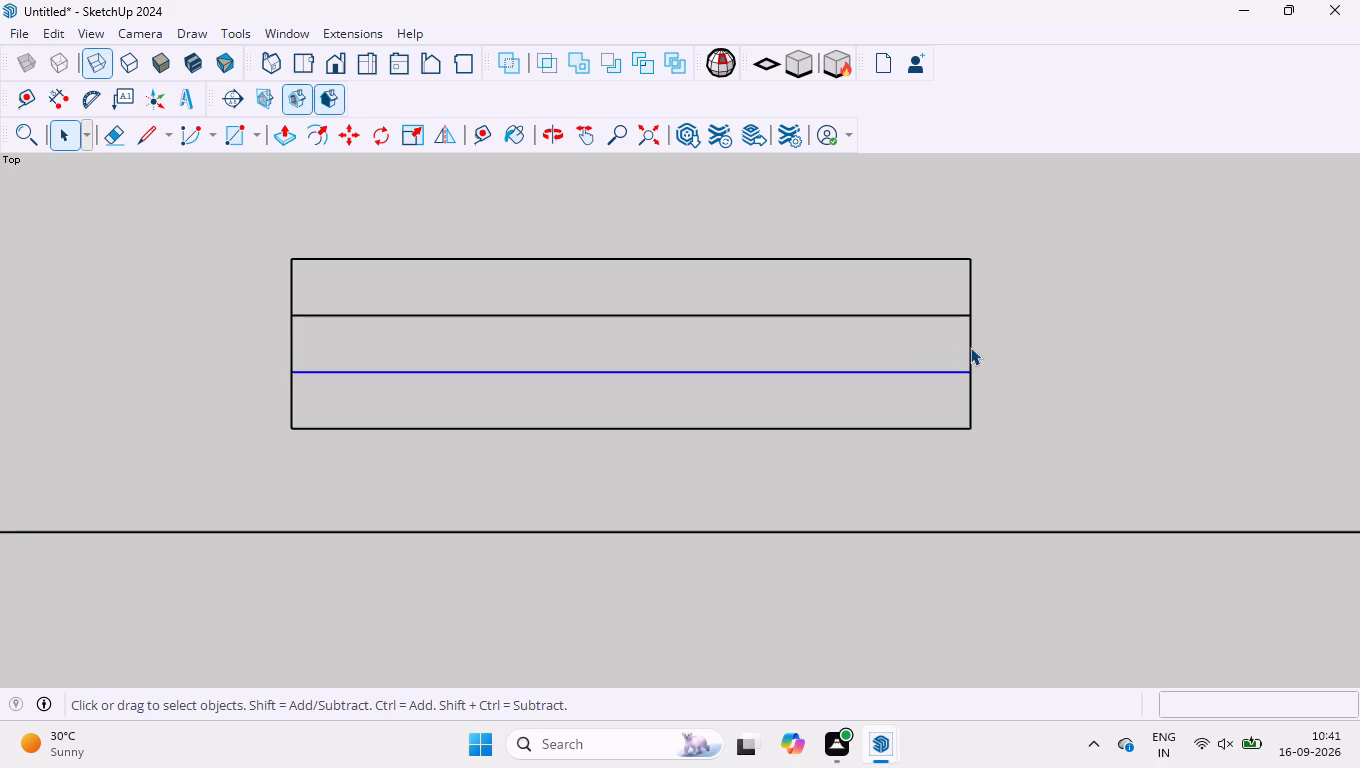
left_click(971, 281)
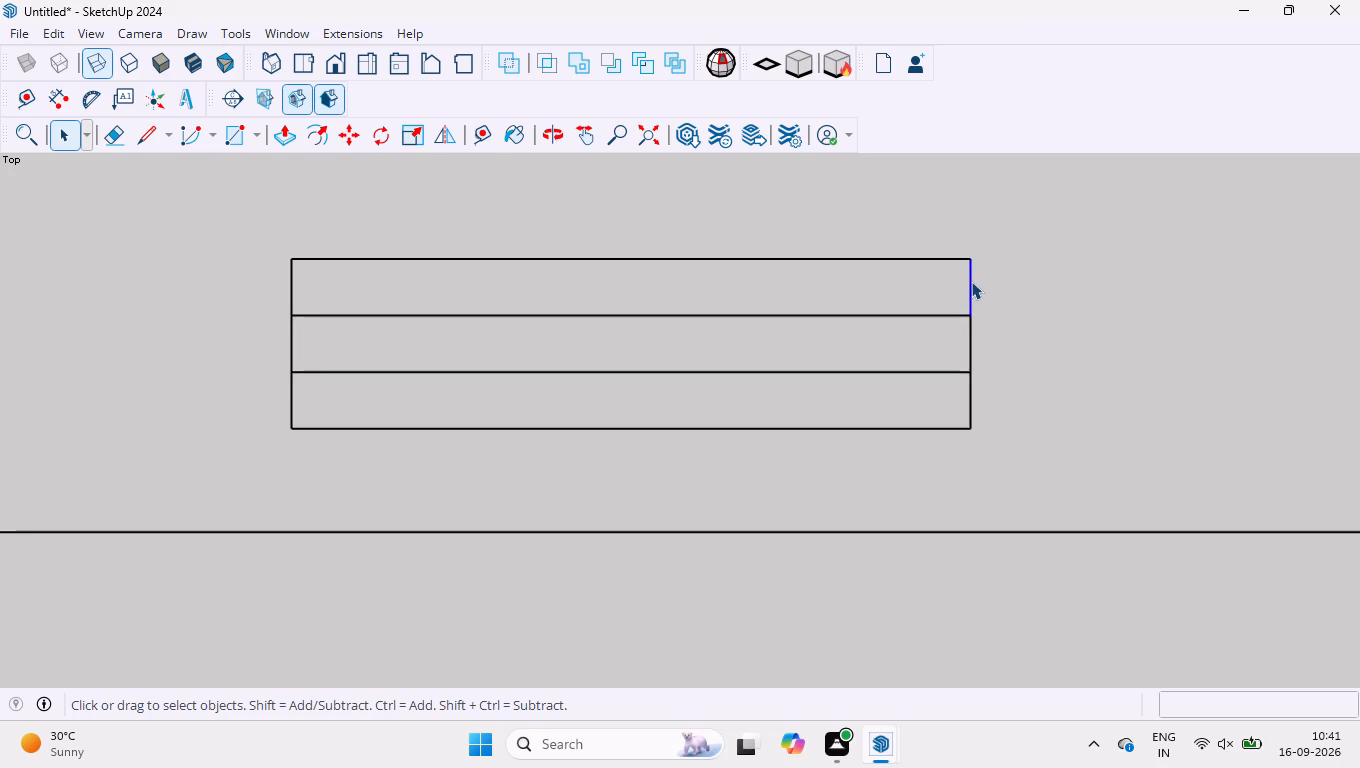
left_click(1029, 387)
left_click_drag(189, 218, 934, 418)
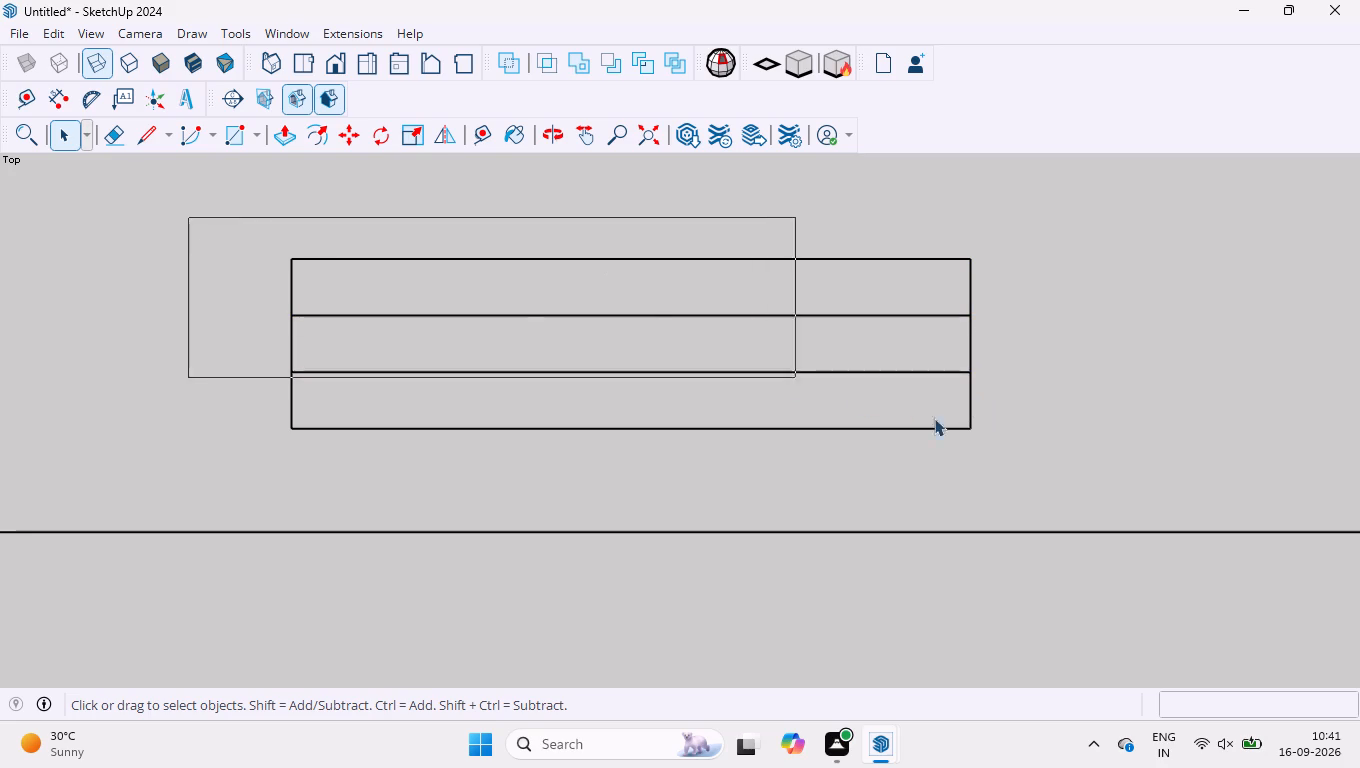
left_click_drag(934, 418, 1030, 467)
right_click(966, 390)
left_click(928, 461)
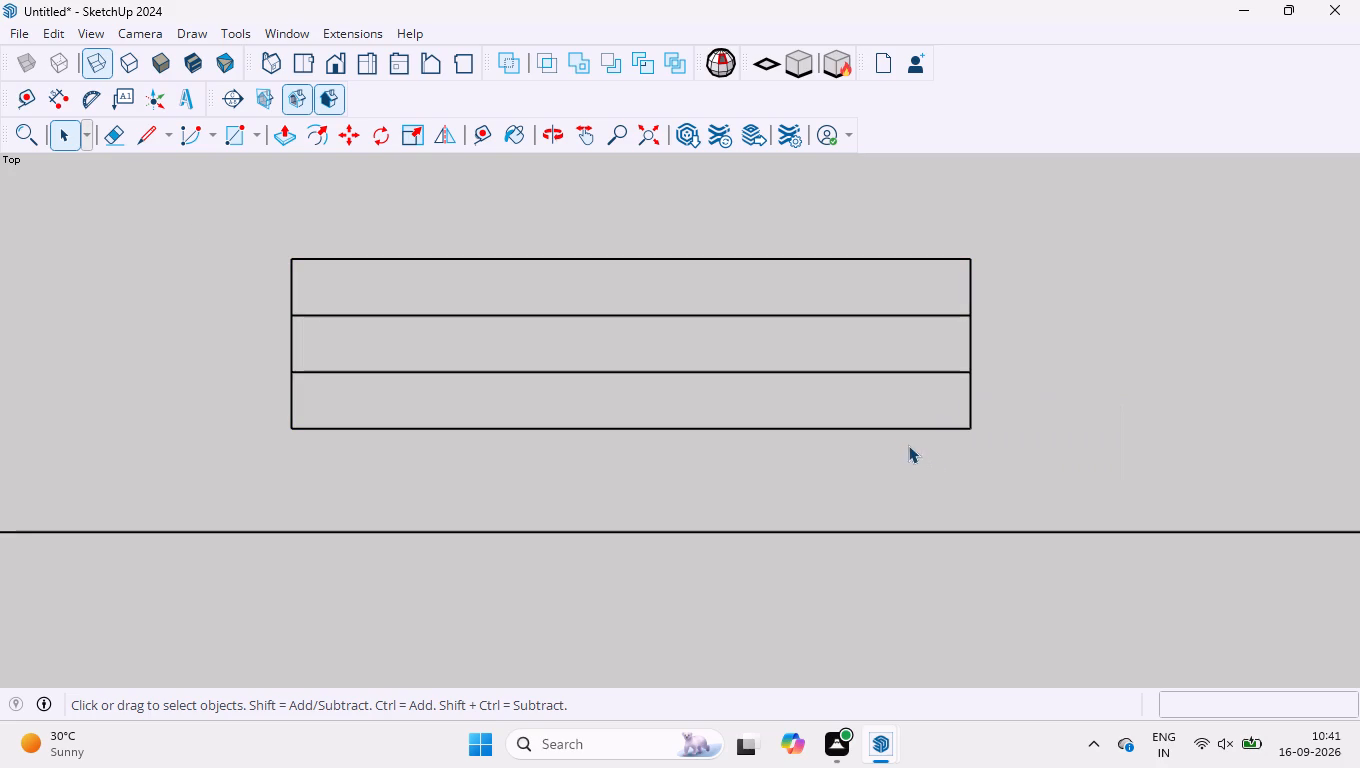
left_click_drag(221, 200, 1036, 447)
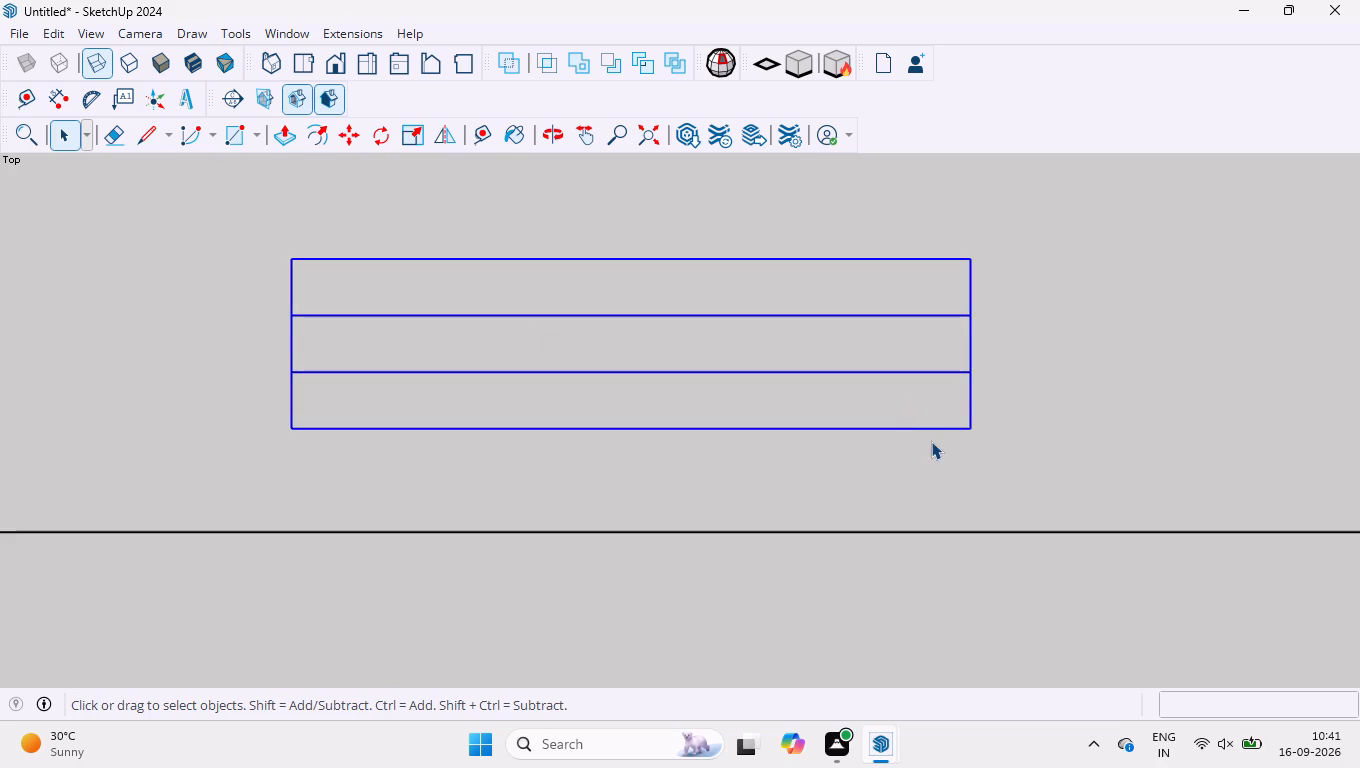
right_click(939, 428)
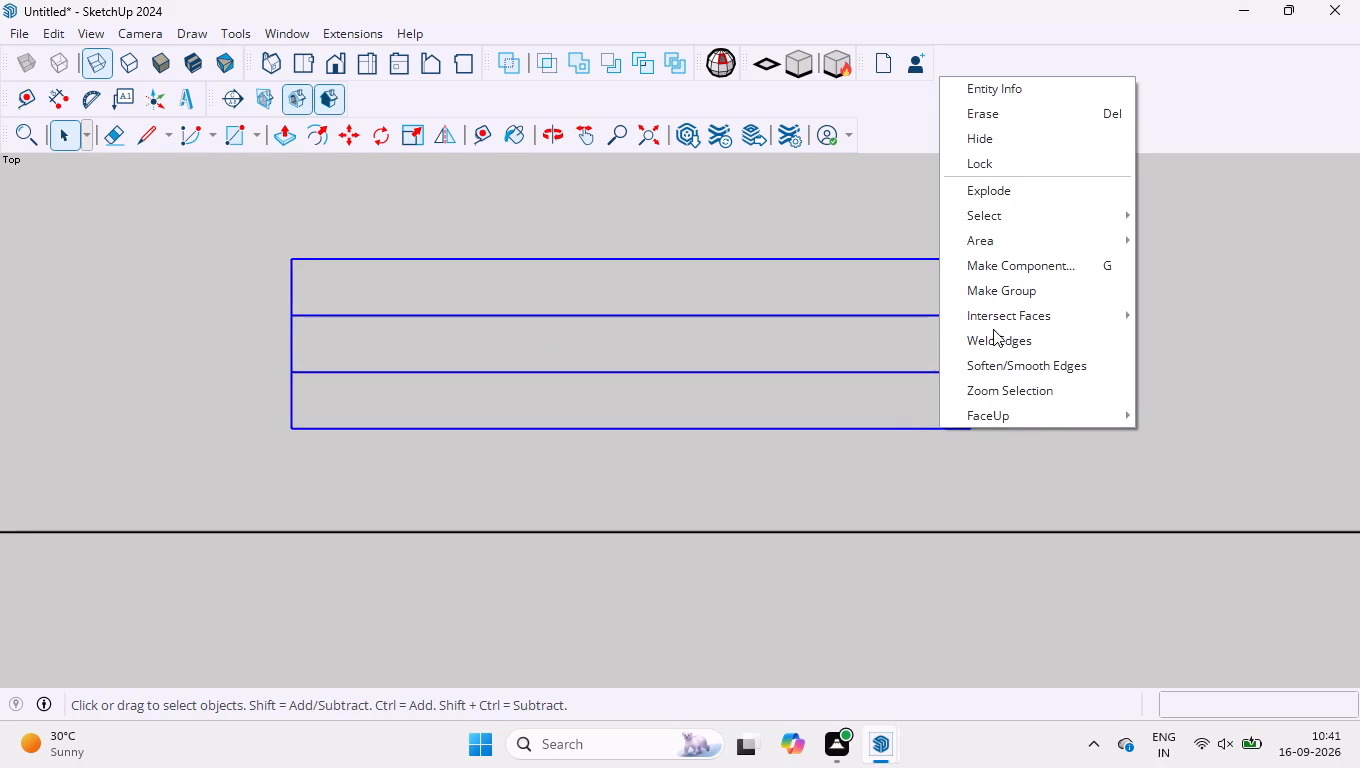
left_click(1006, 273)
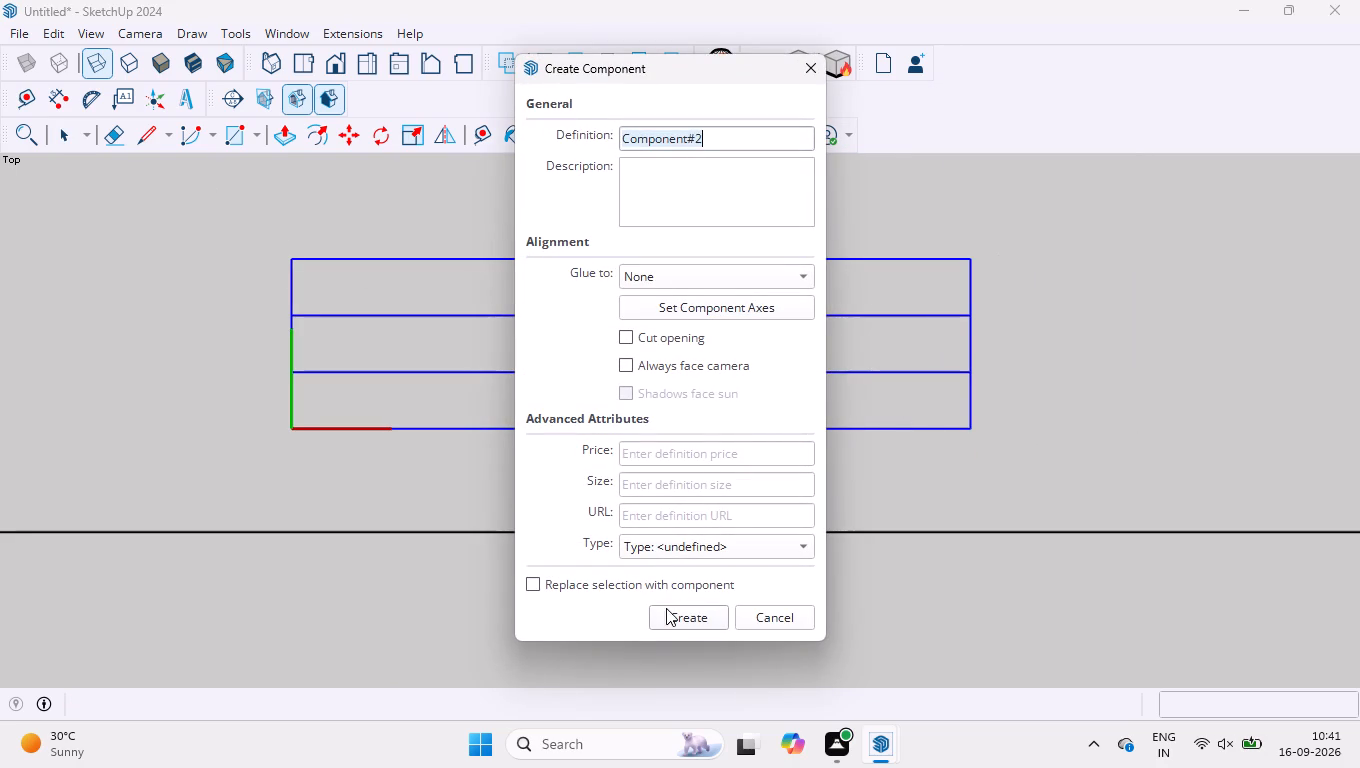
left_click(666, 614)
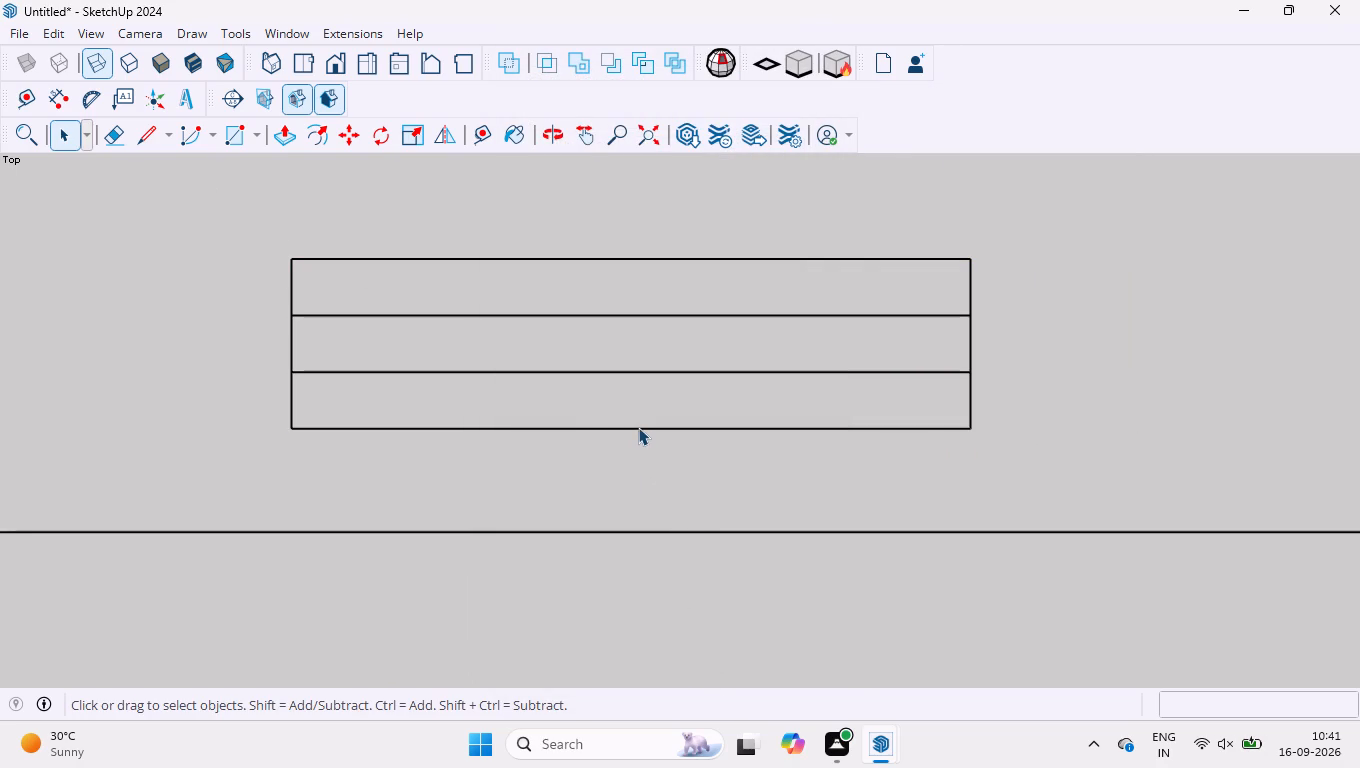
Check whether the three-strip rectangle and its inner lines select as a single component.
double_click(638, 427)
left_click(638, 427)
left_click(638, 427)
left_click(638, 427)
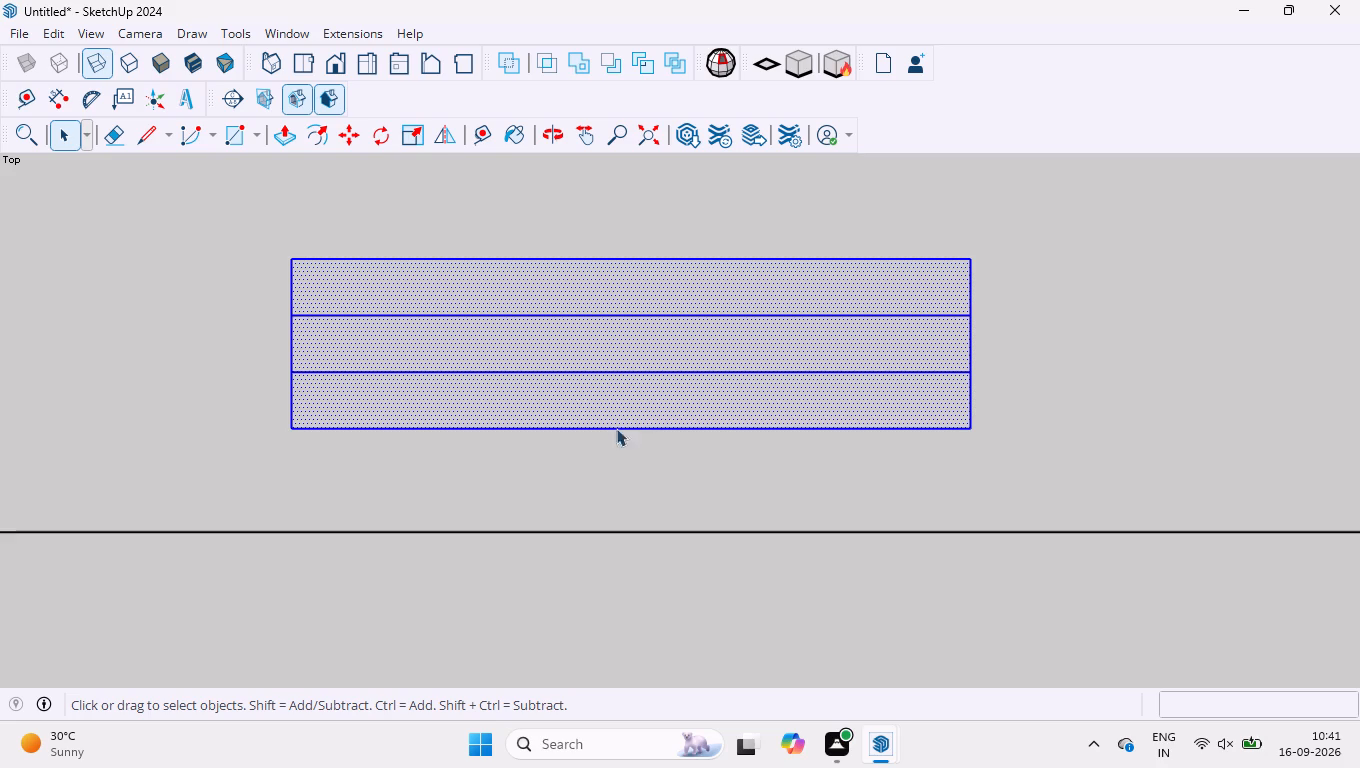
right_click(258, 415)
left_click(270, 406)
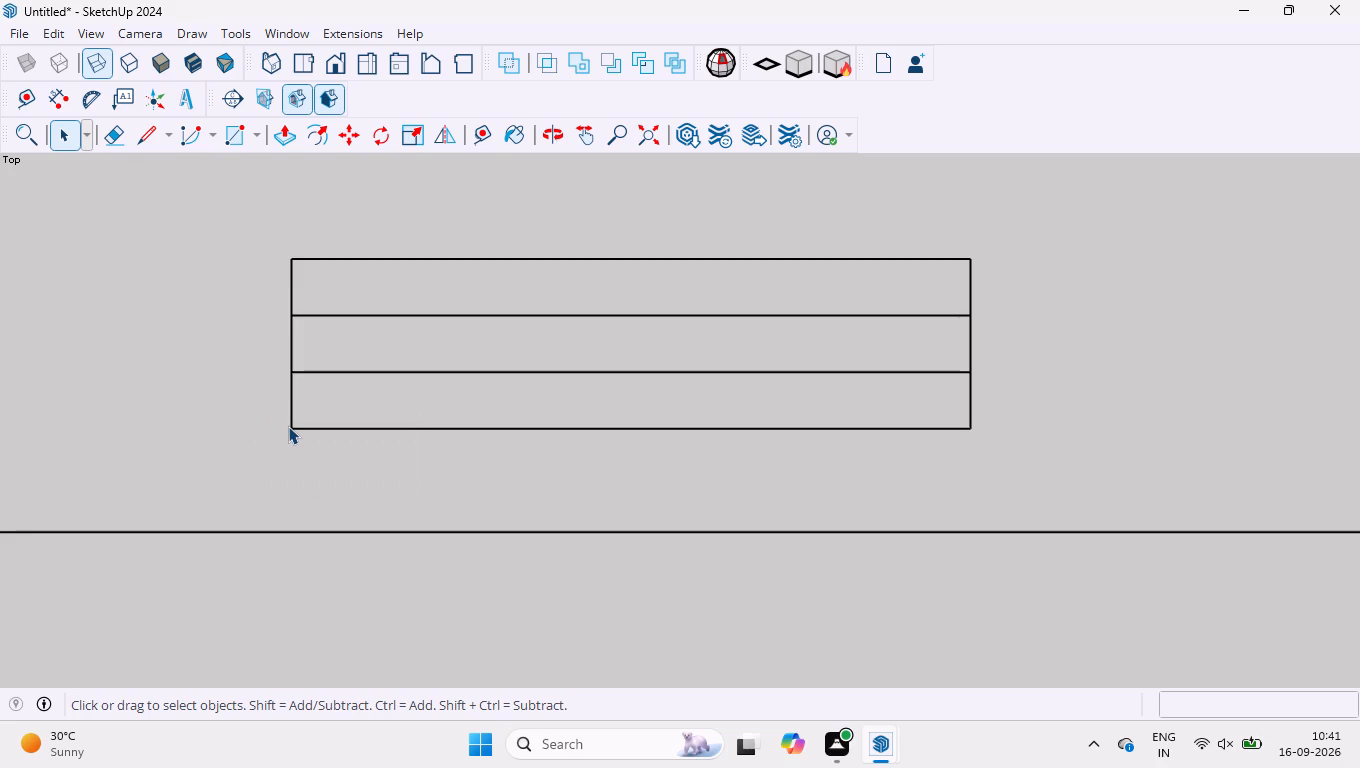
right_click(291, 429)
left_click(386, 418)
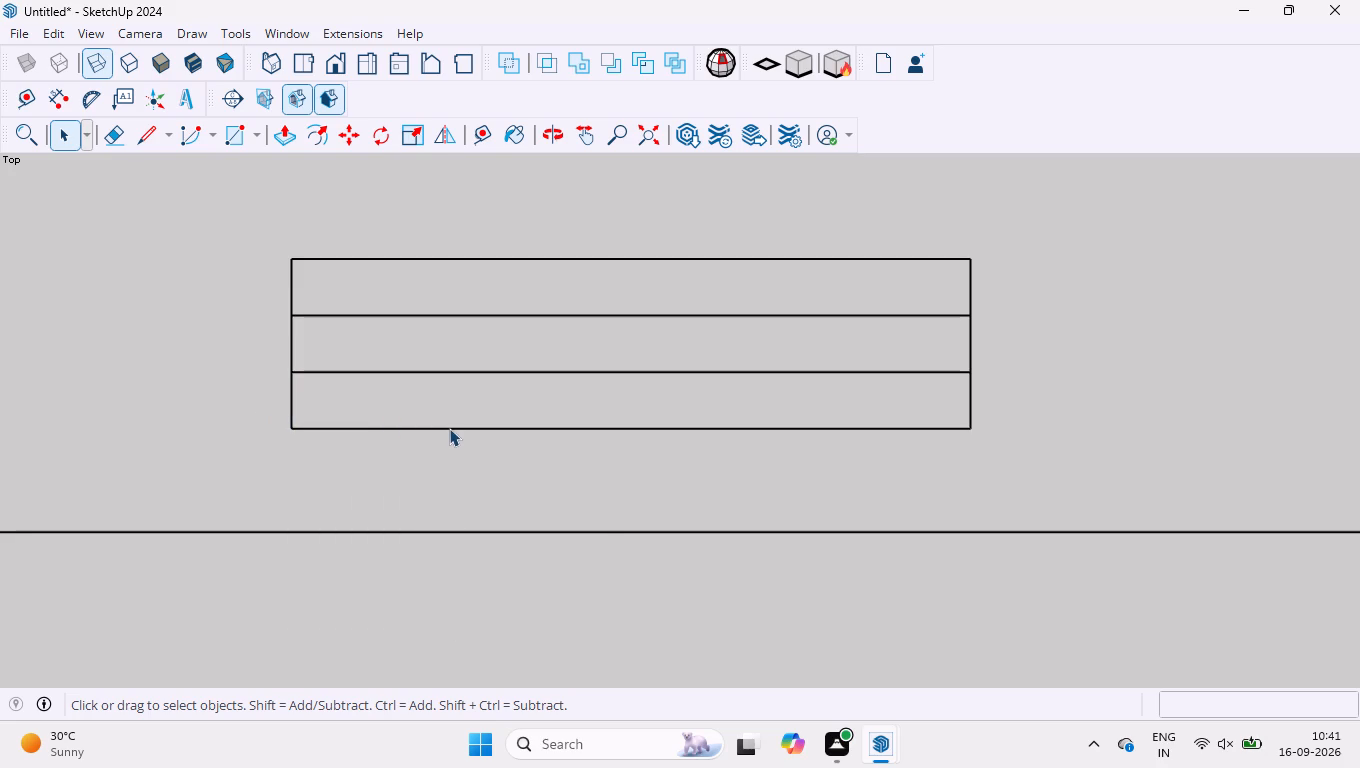
right_click(449, 428)
left_click(437, 414)
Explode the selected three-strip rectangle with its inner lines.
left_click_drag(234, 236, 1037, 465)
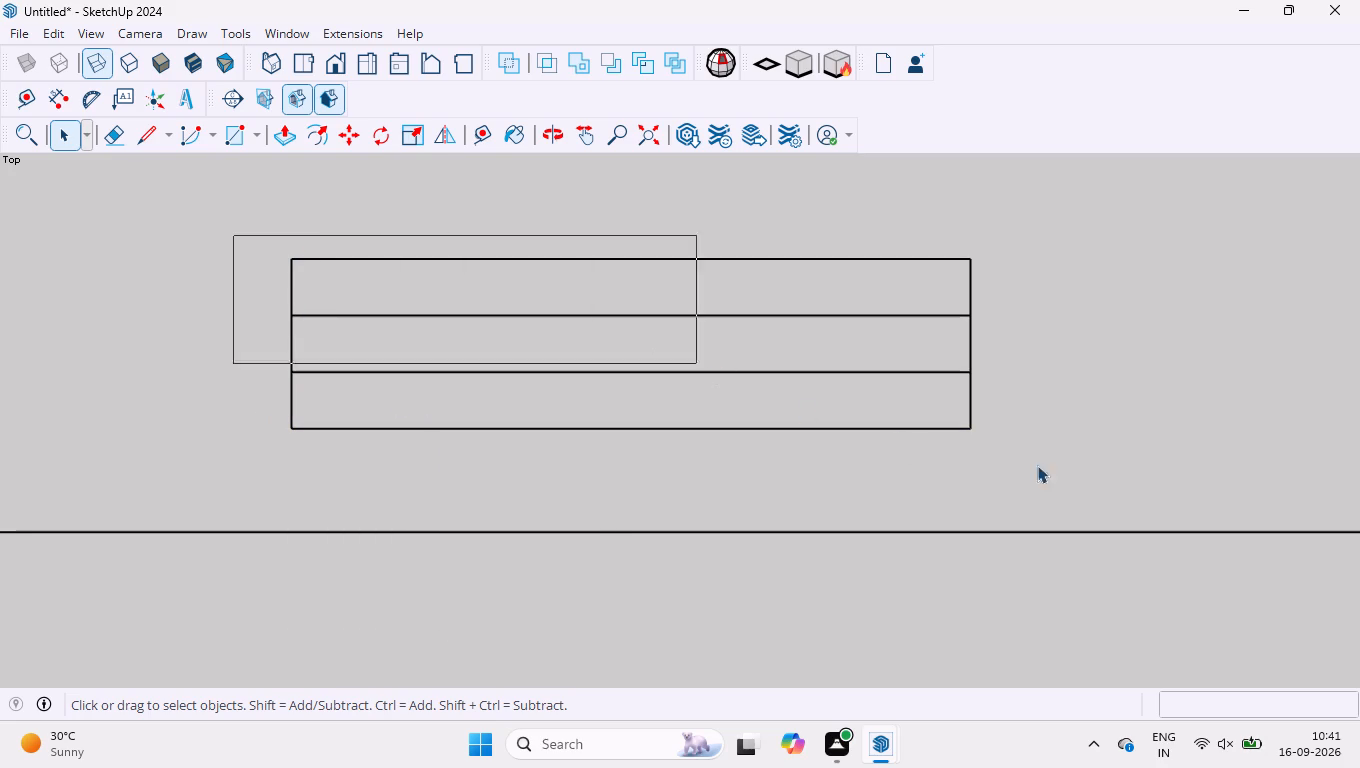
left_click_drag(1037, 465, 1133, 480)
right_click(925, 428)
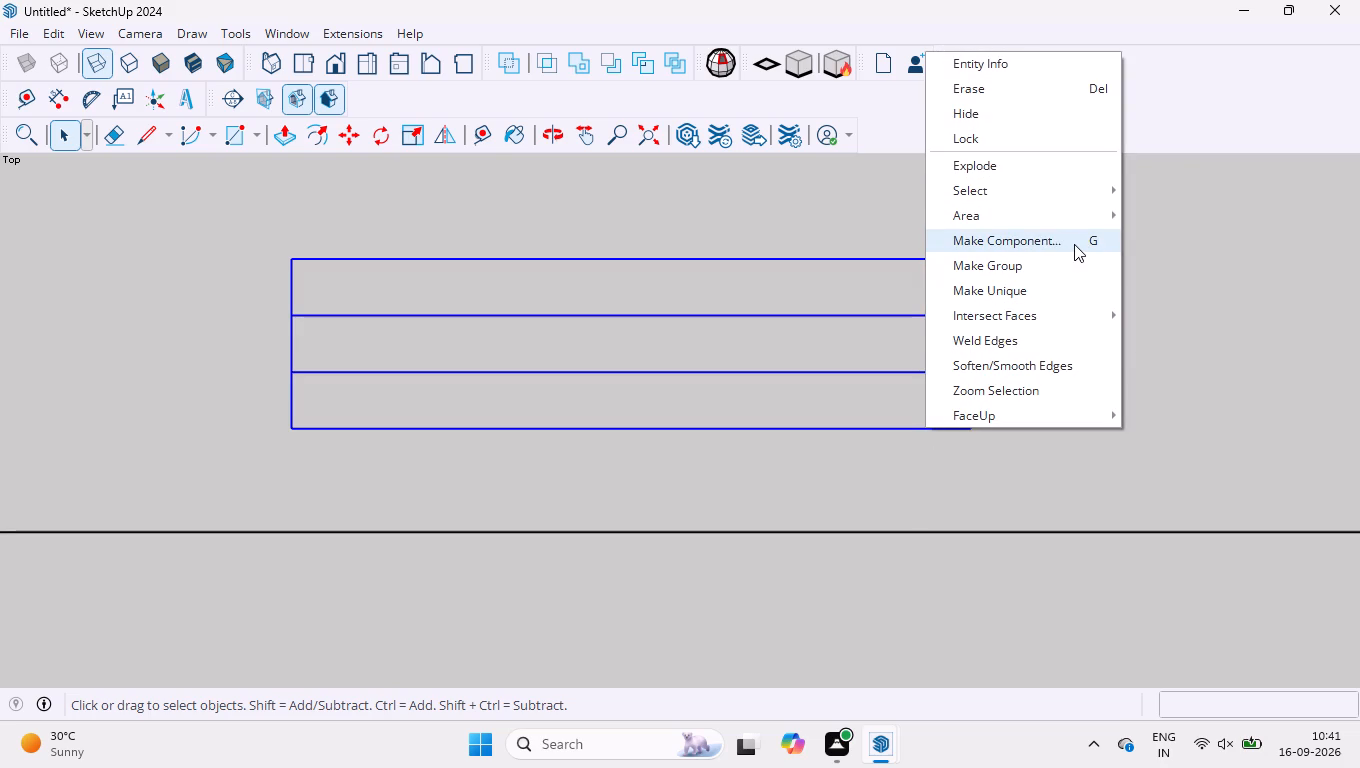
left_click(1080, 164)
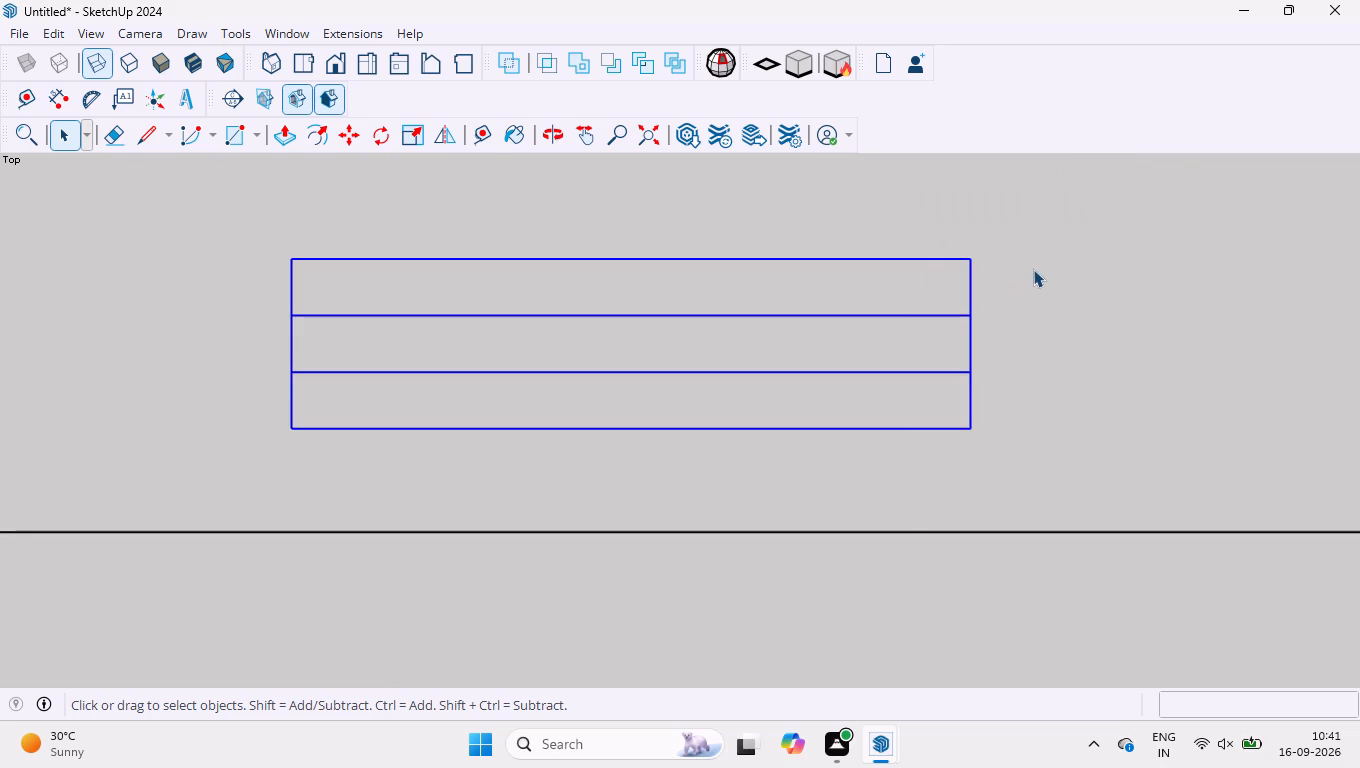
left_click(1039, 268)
Make a new component of the whole rectangle with both inner lines, and check it by selecting its lower edge.
left_click_drag(196, 193, 778, 367)
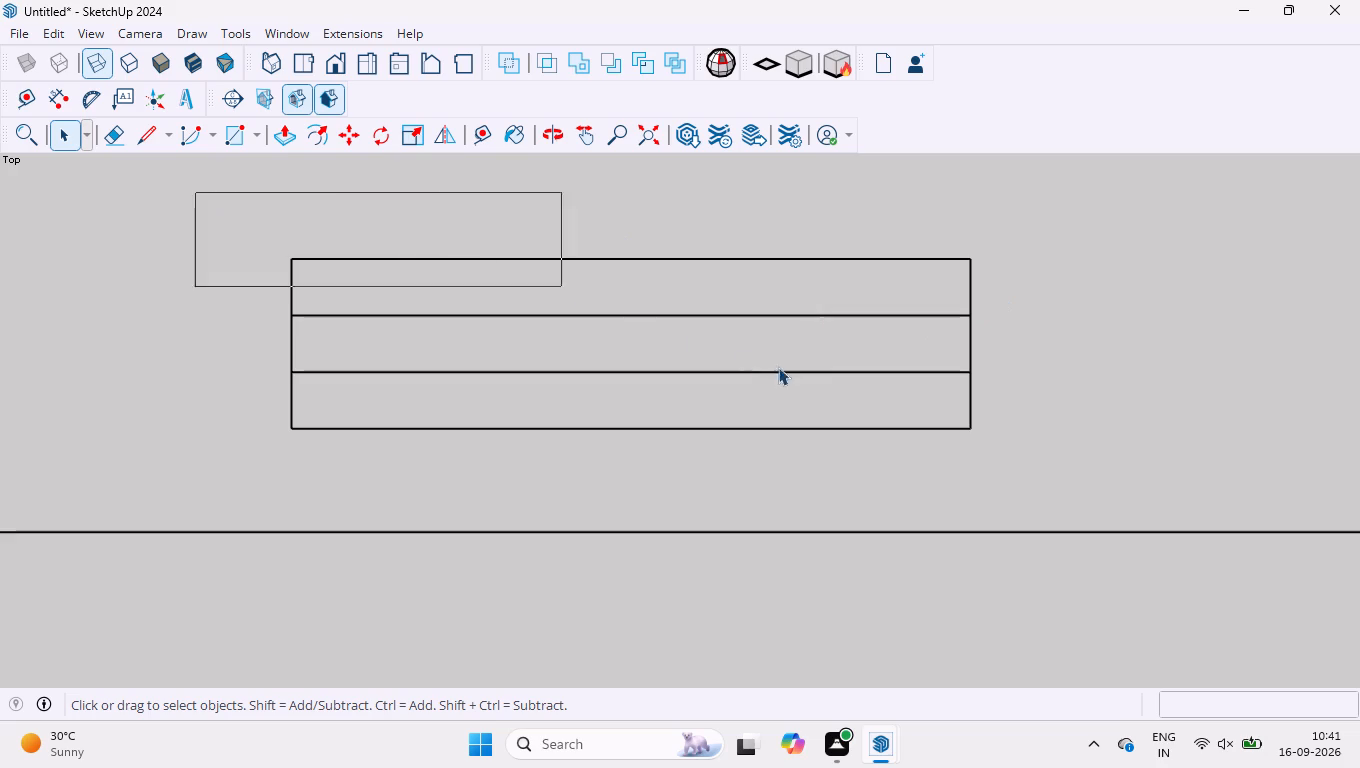
left_click_drag(778, 367, 1026, 465)
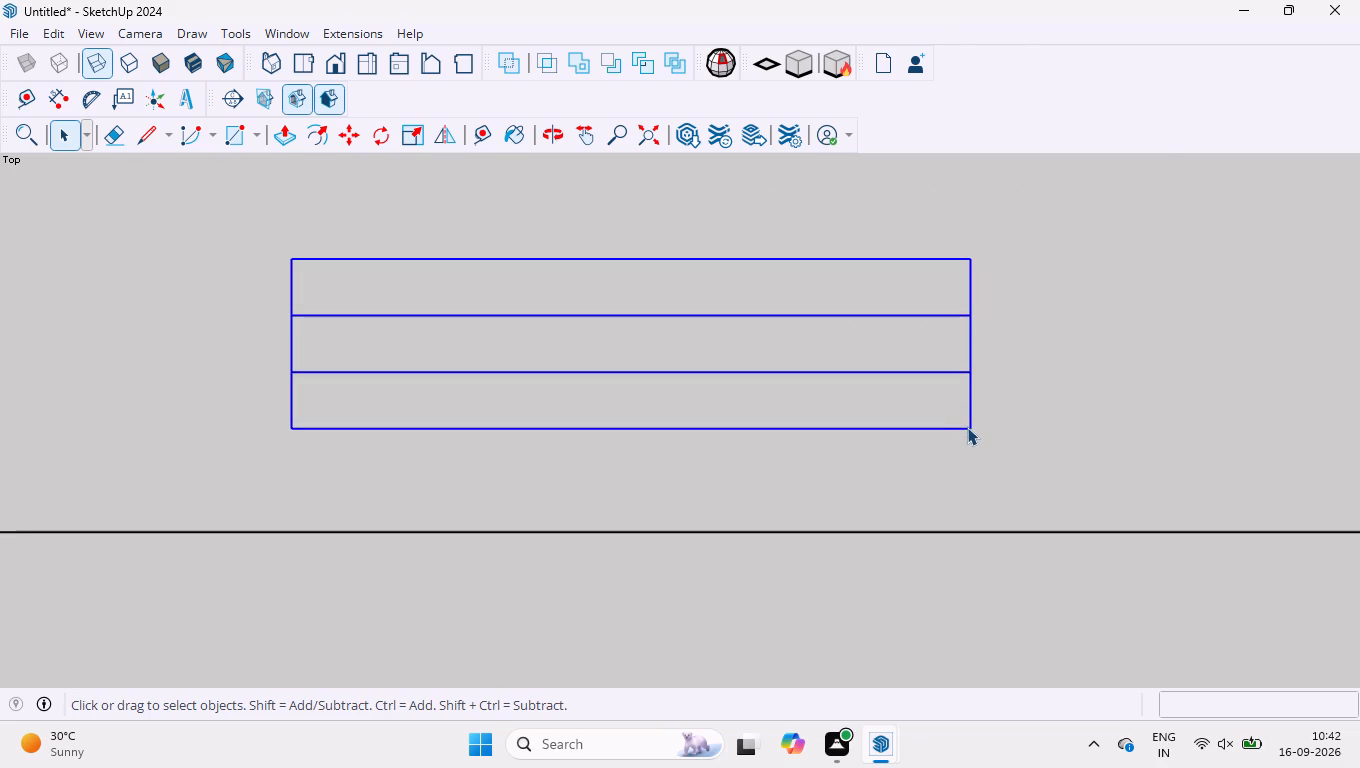
right_click(967, 427)
right_click(1050, 242)
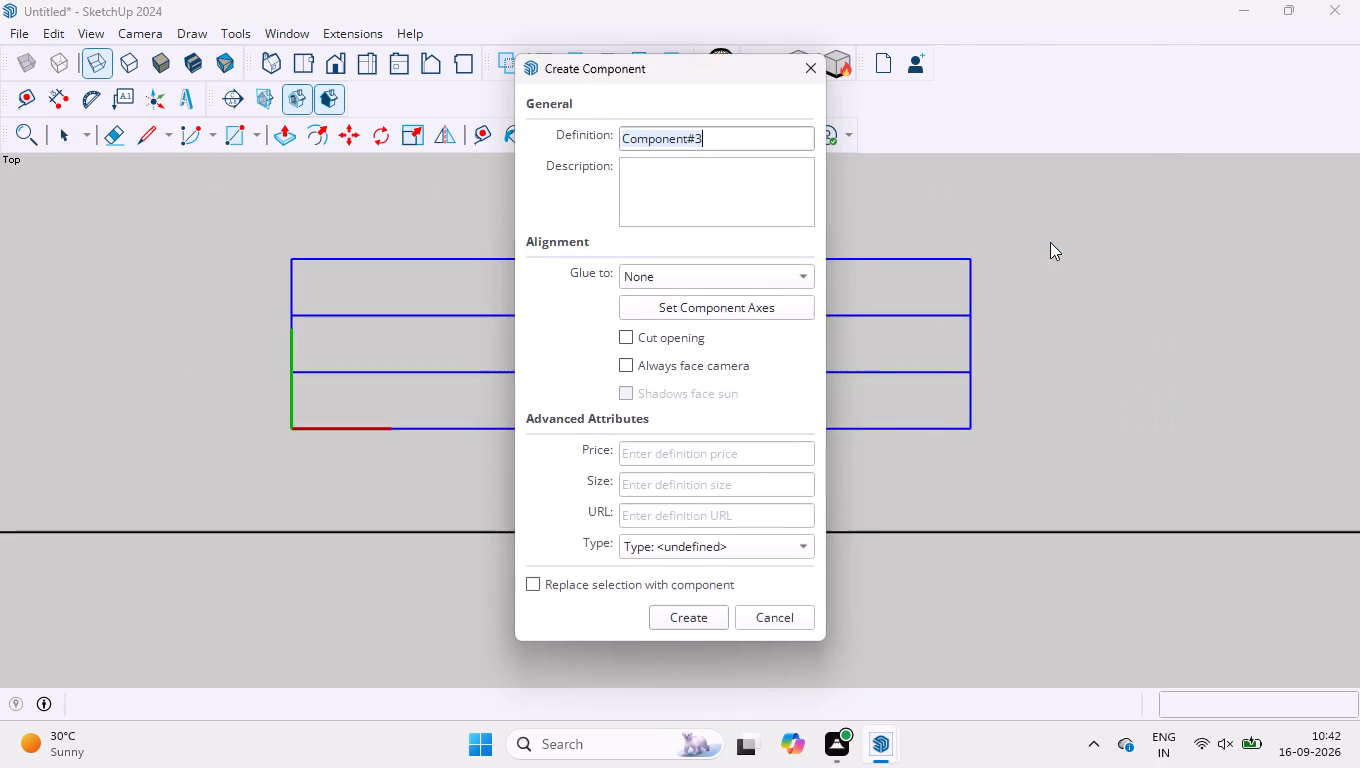
left_click(678, 620)
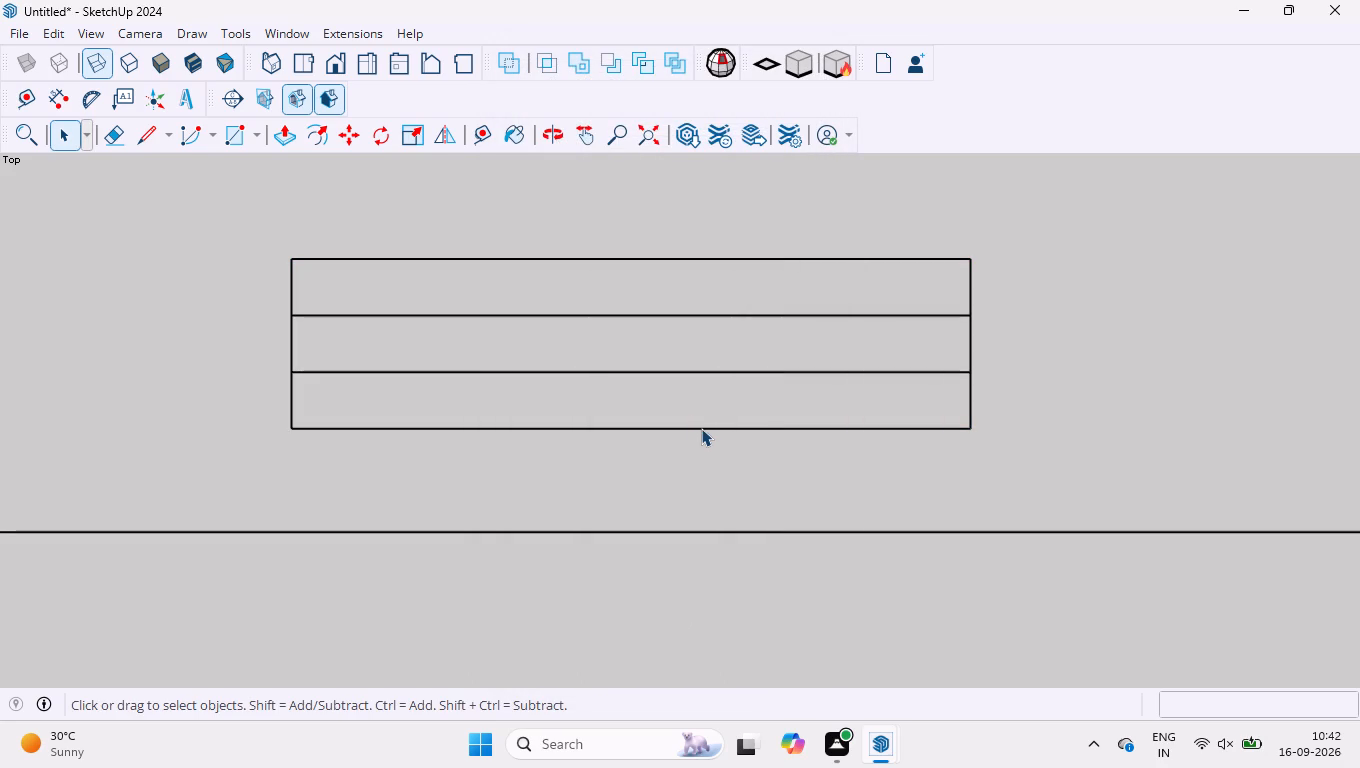
left_click(704, 430)
left_click(707, 426)
left_click(710, 414)
left_click(711, 409)
Move the three-strip symbol by its upper edge's midpoint about 8784 mm, fitting it within the plan's bottom wall.
left_click_drag(208, 192, 876, 460)
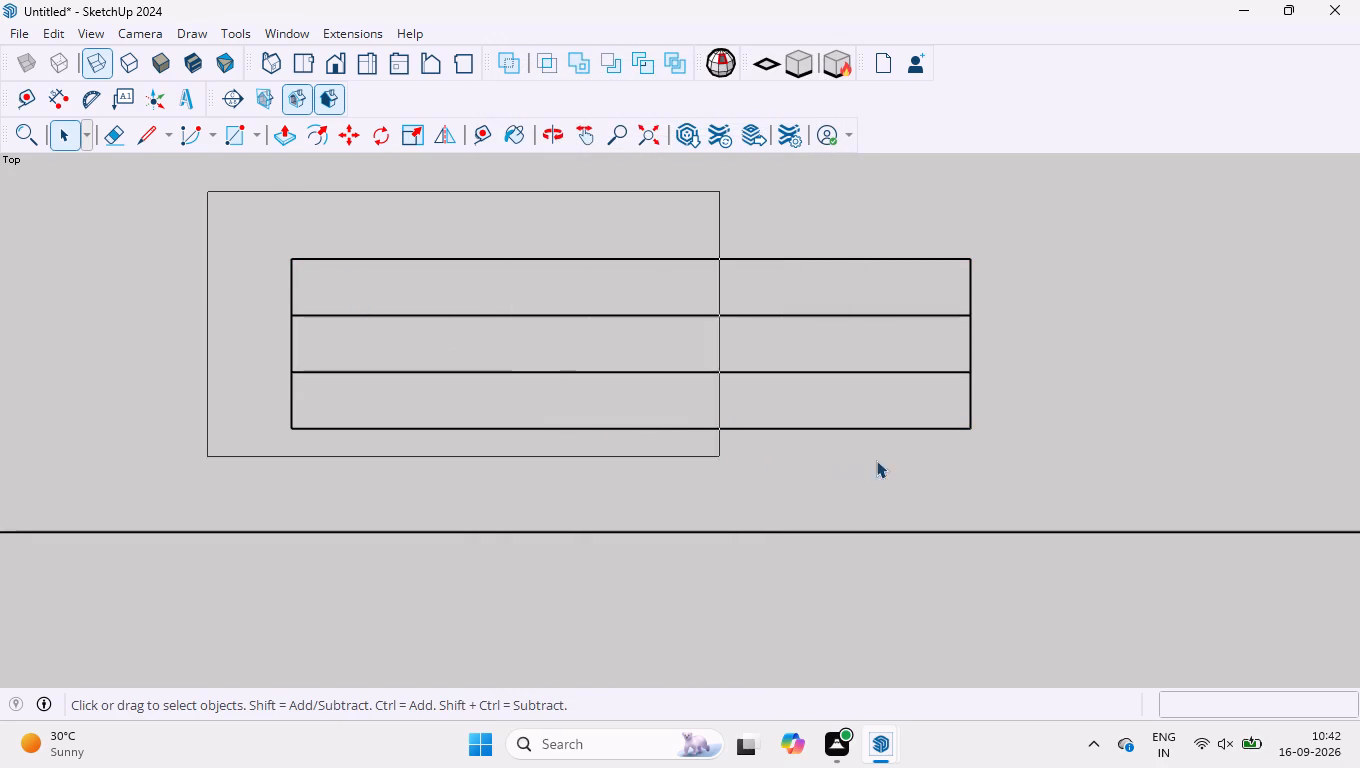
left_click_drag(876, 460, 1009, 477)
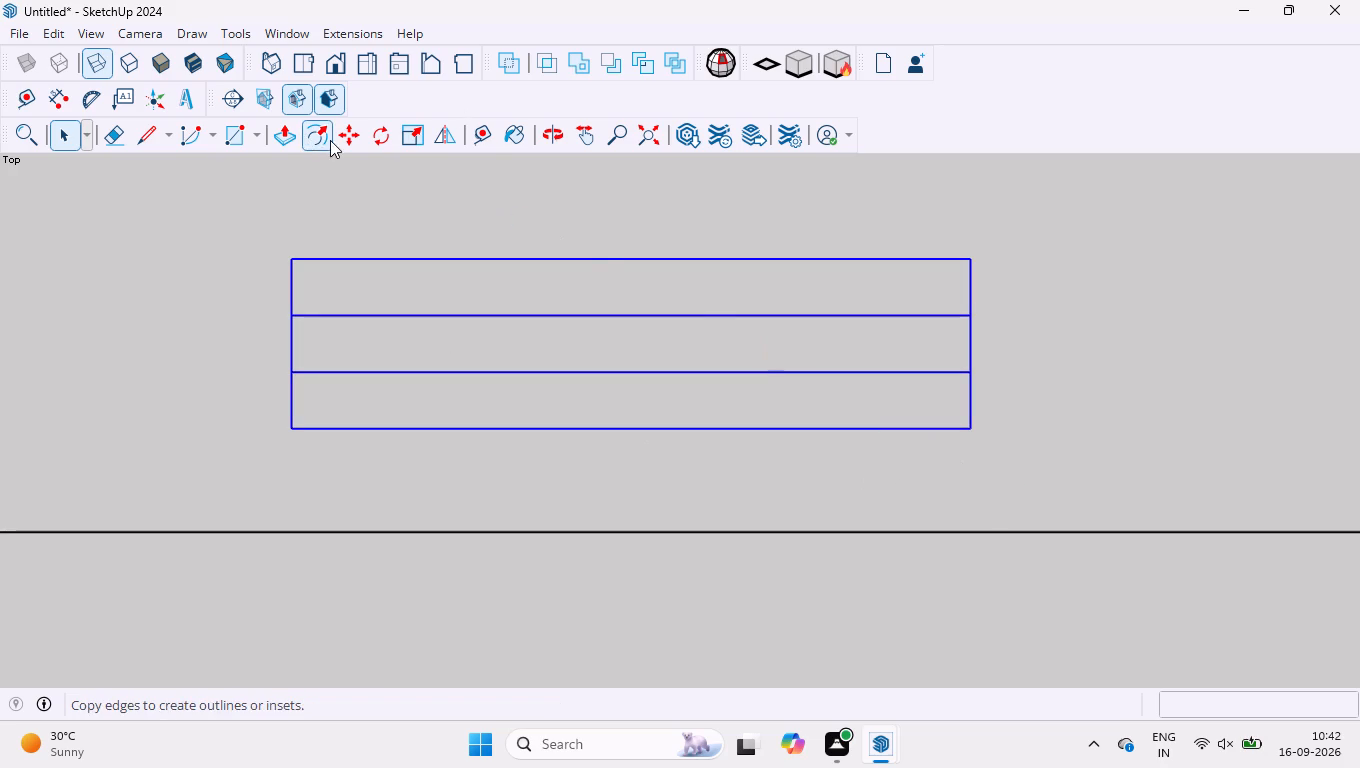
left_click(337, 138)
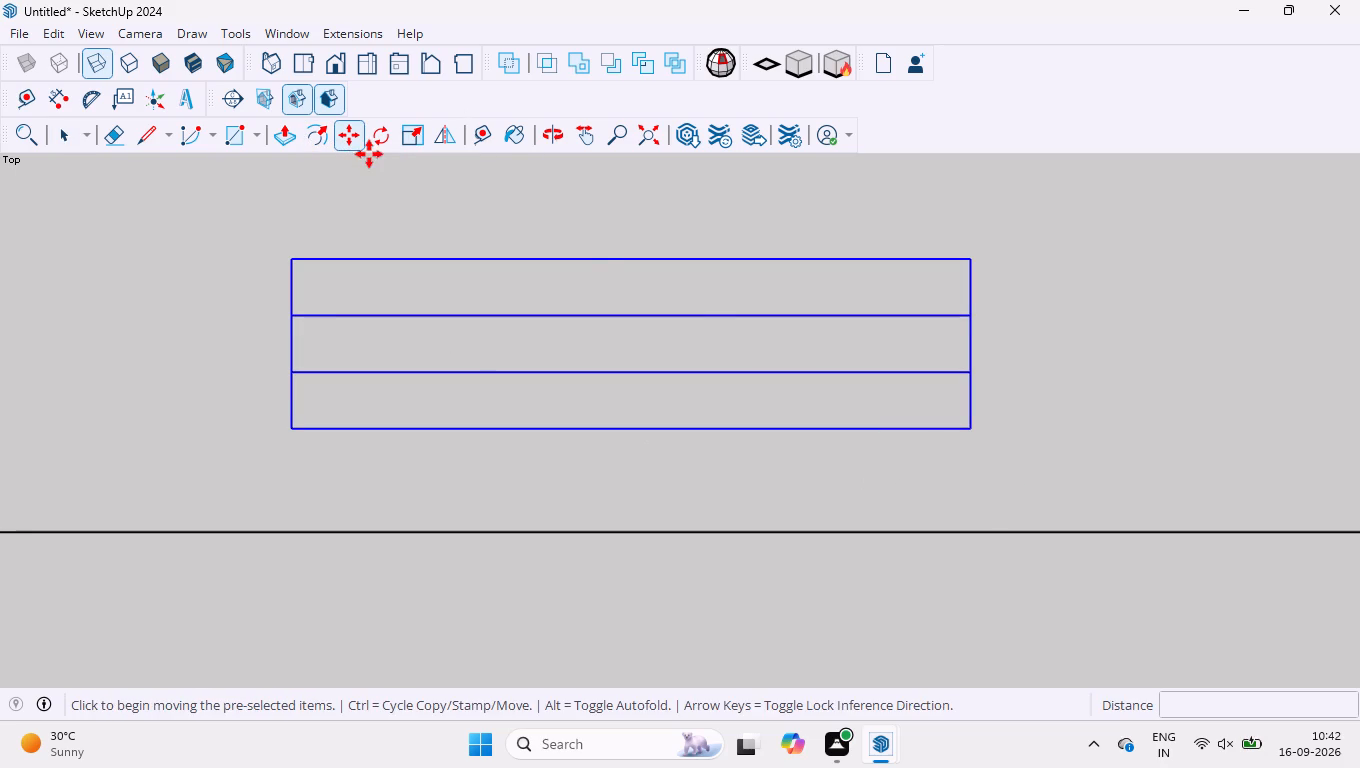
left_click(630, 259)
scroll(556, 339, "down", 7)
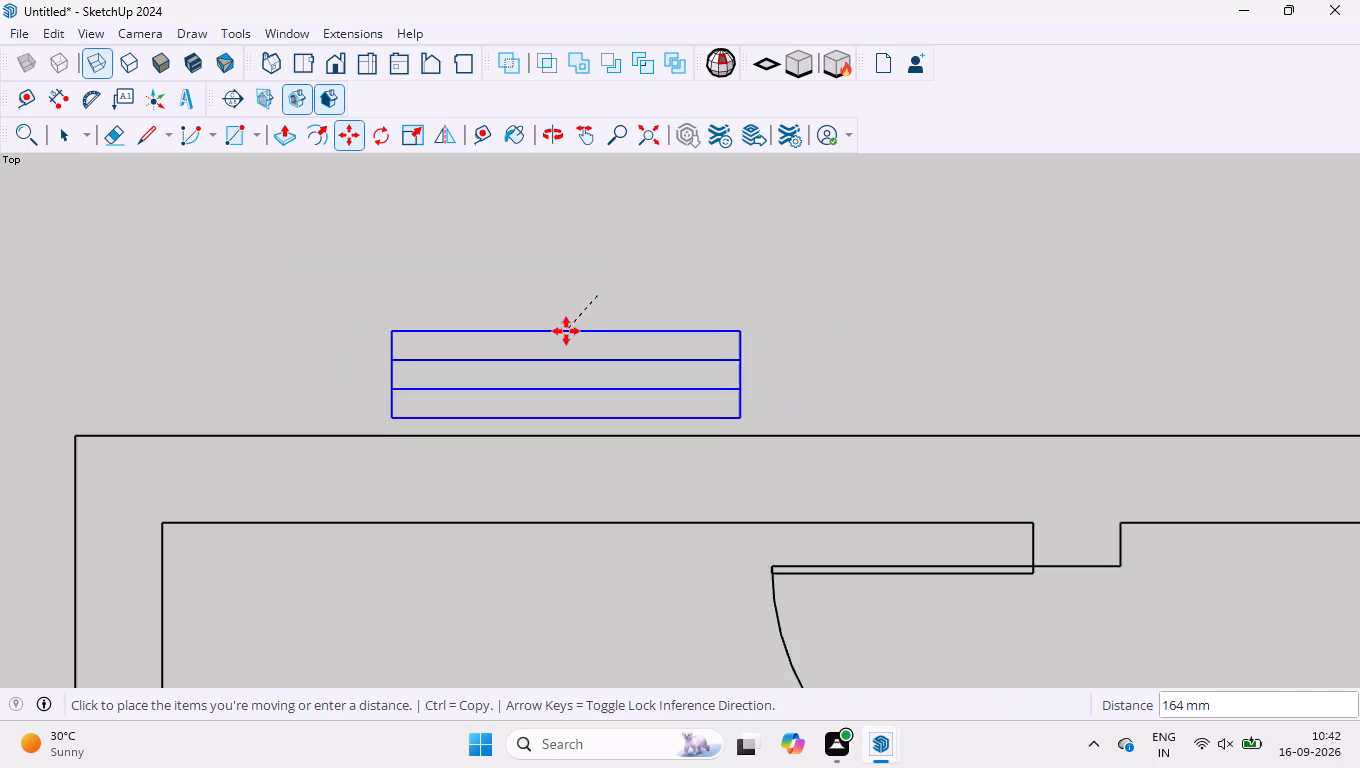
scroll(576, 322, "down", 18)
scroll(592, 314, "down", 6)
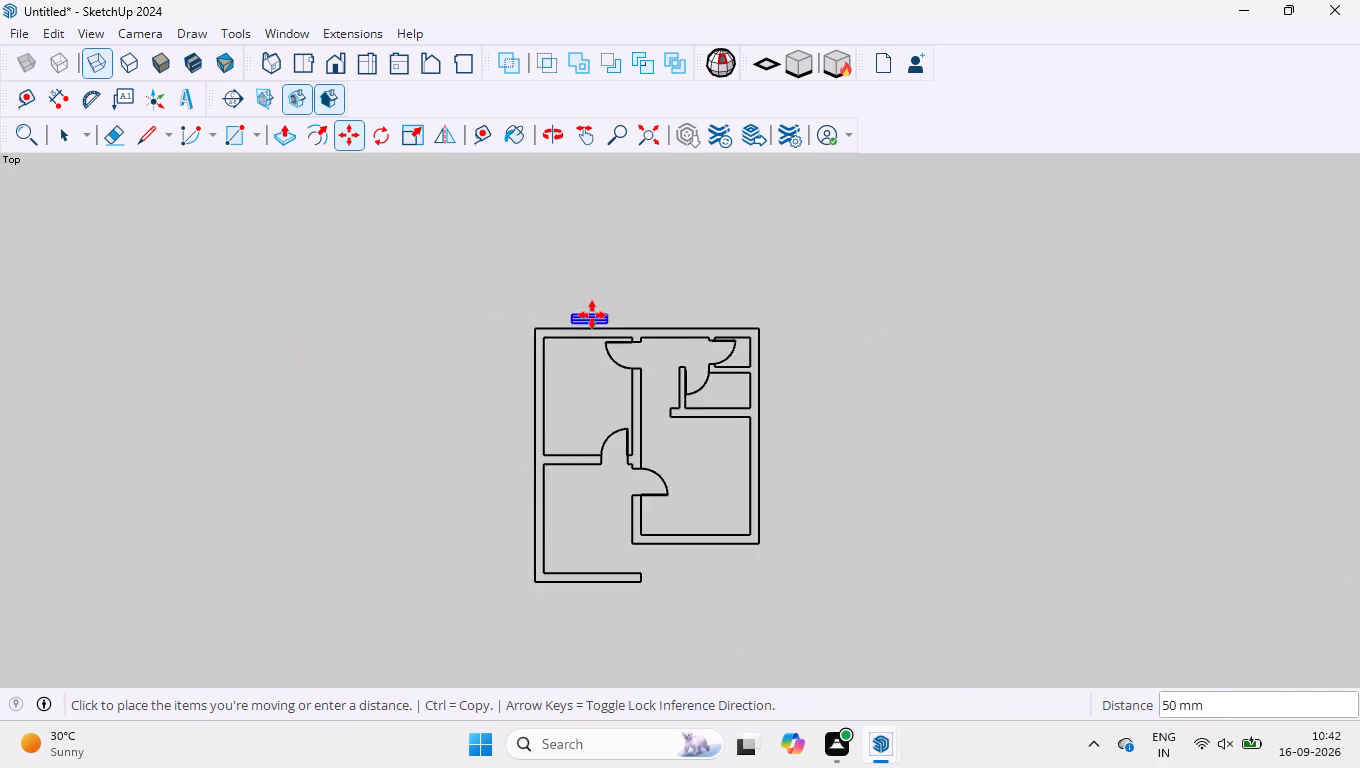
scroll(592, 314, "down", 5)
scroll(601, 483, "up", 10)
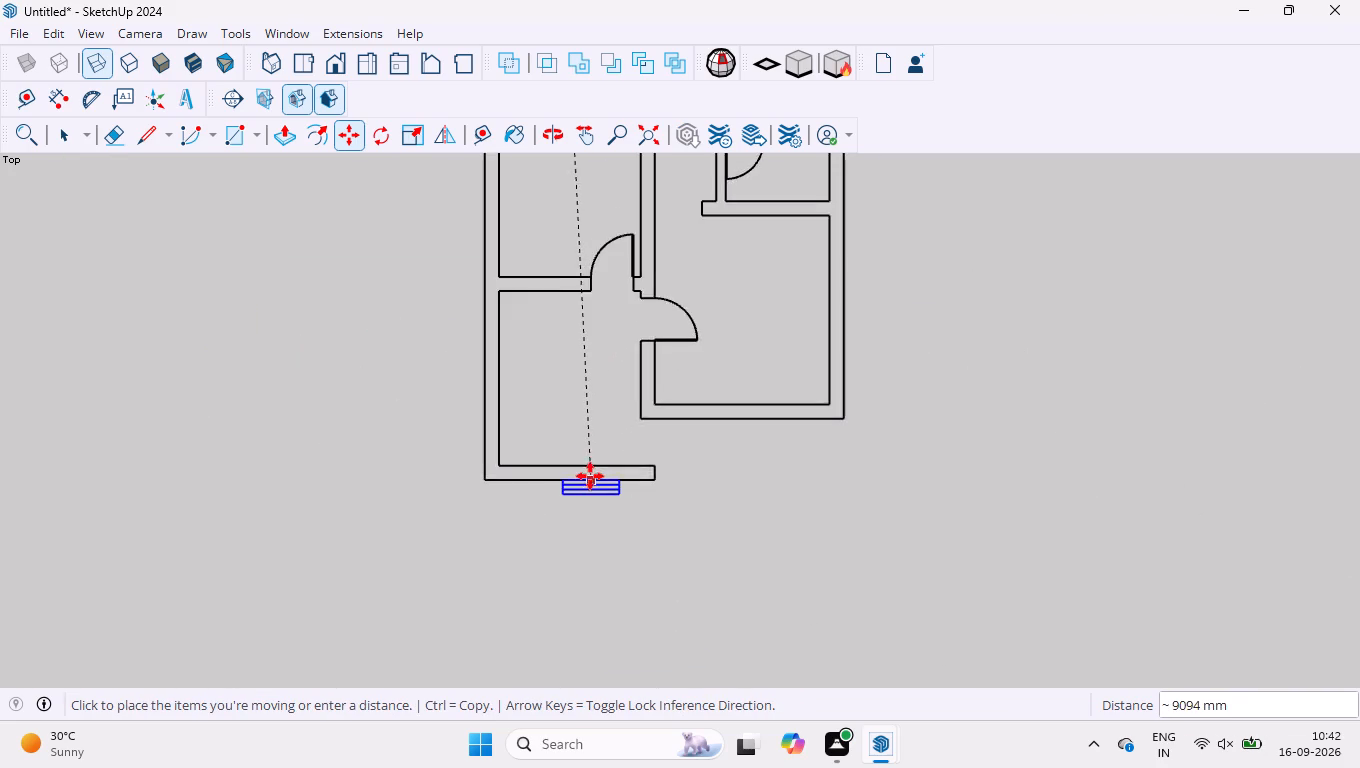
scroll(590, 476, "up", 14)
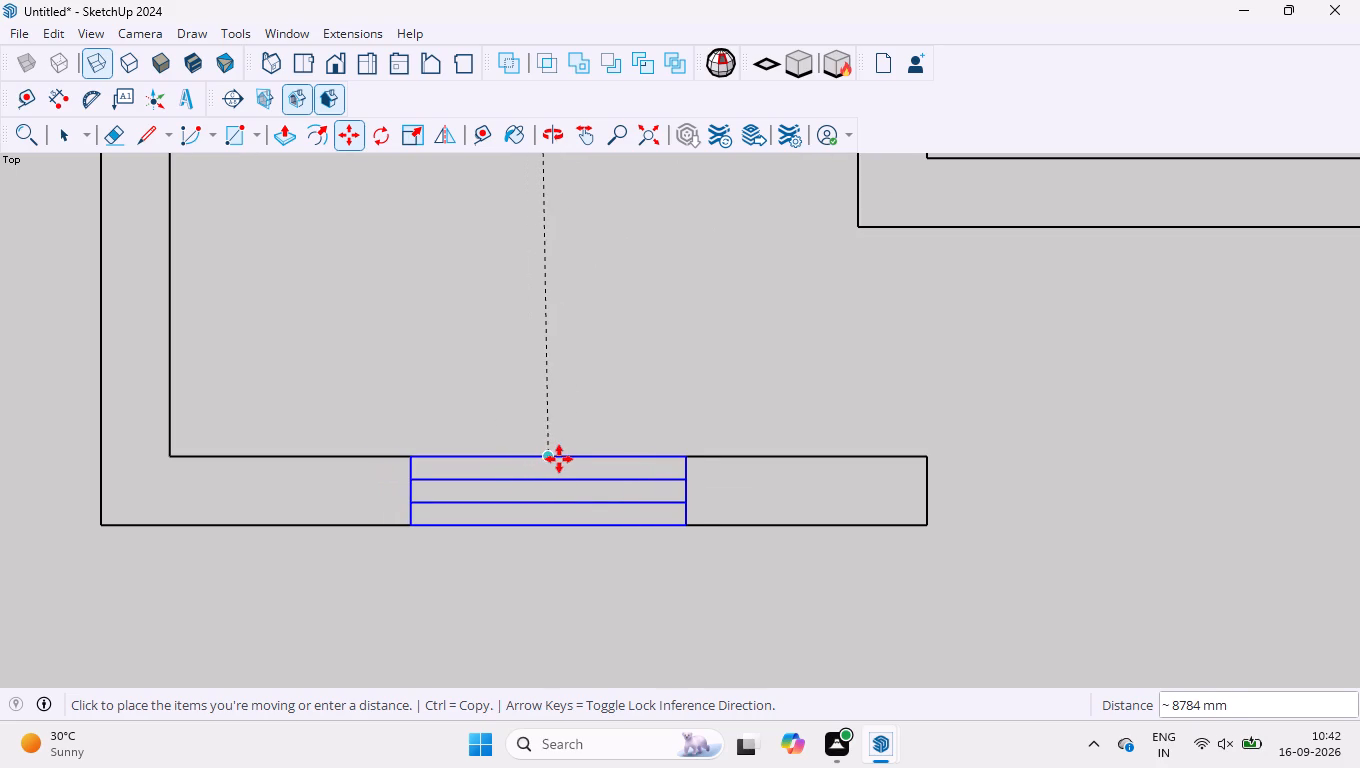
left_click(556, 459)
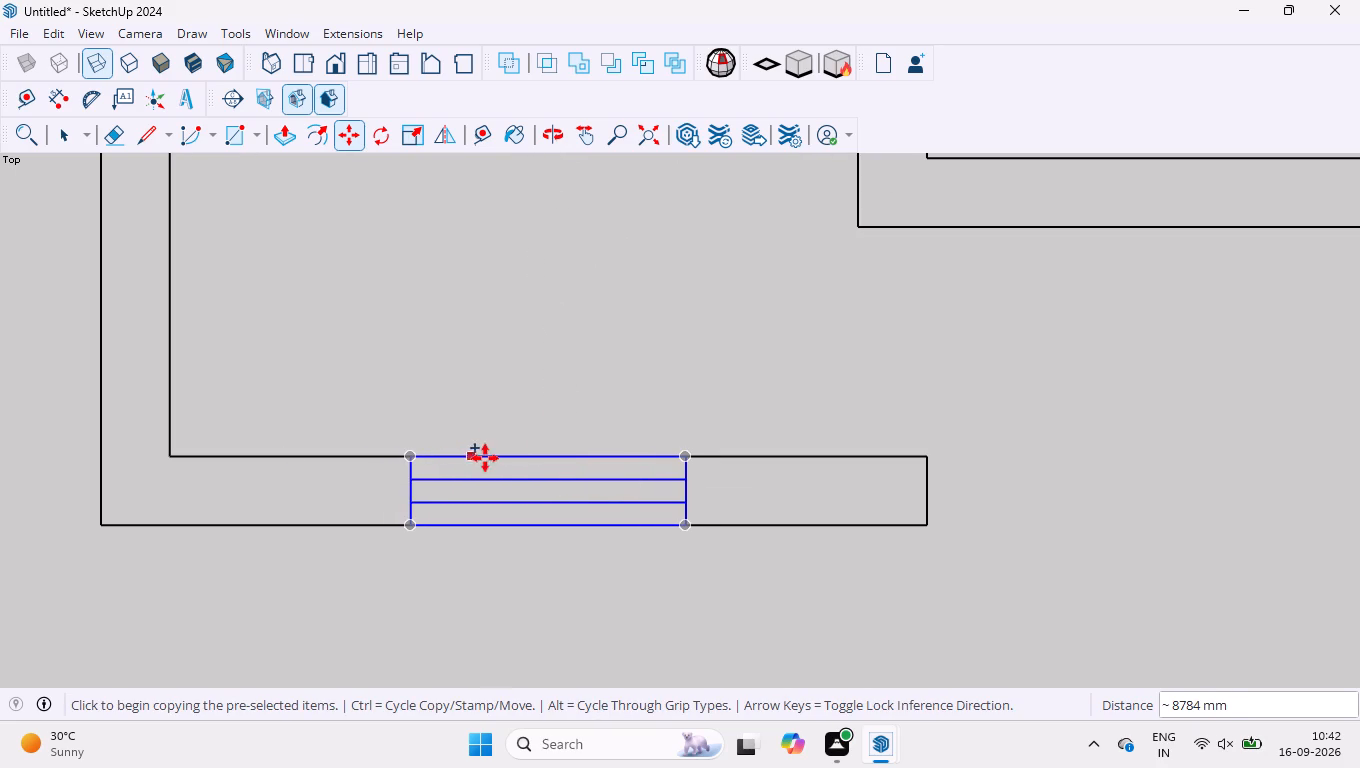
Copy the three-strip symbol from the bottom wall about 7512 mm up along the green axis into the upper-left room.
left_click(548, 455)
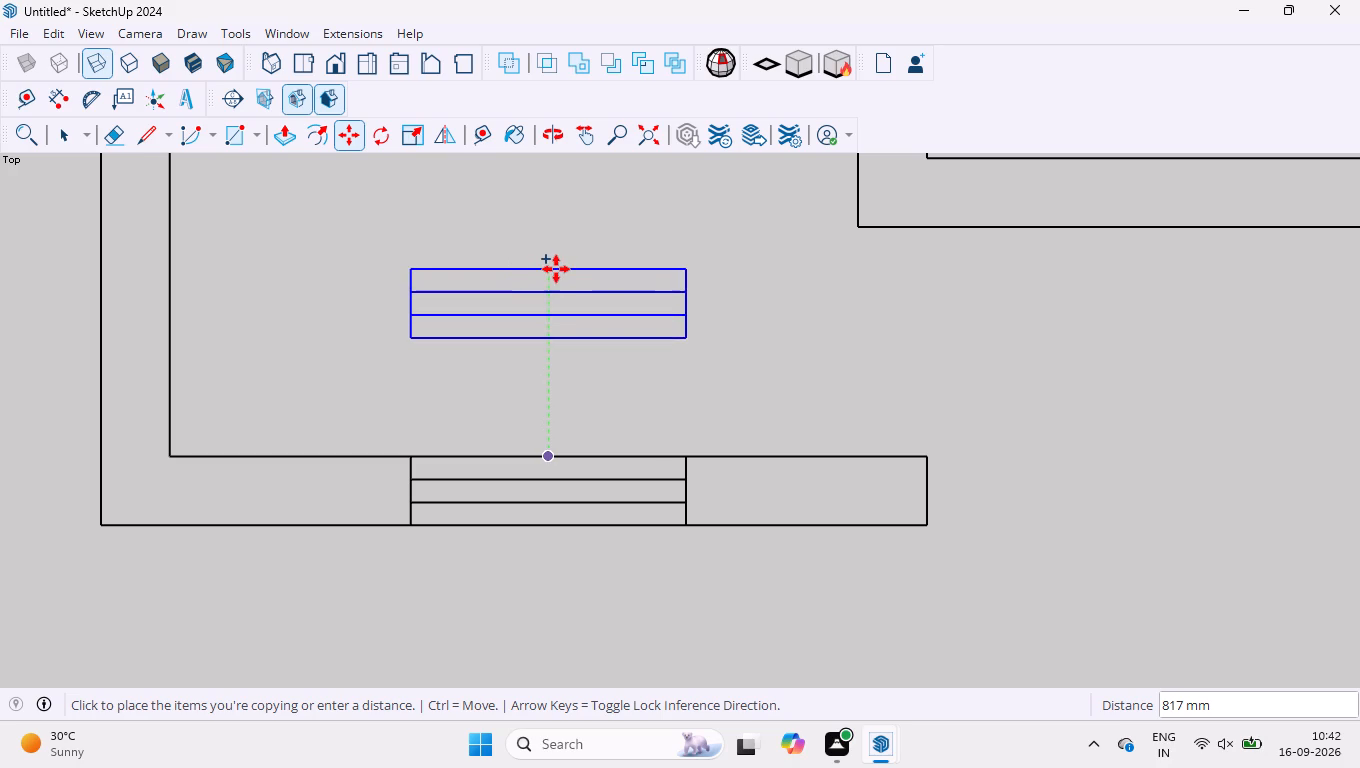
key("Left")
scroll(556, 269, "down", 18)
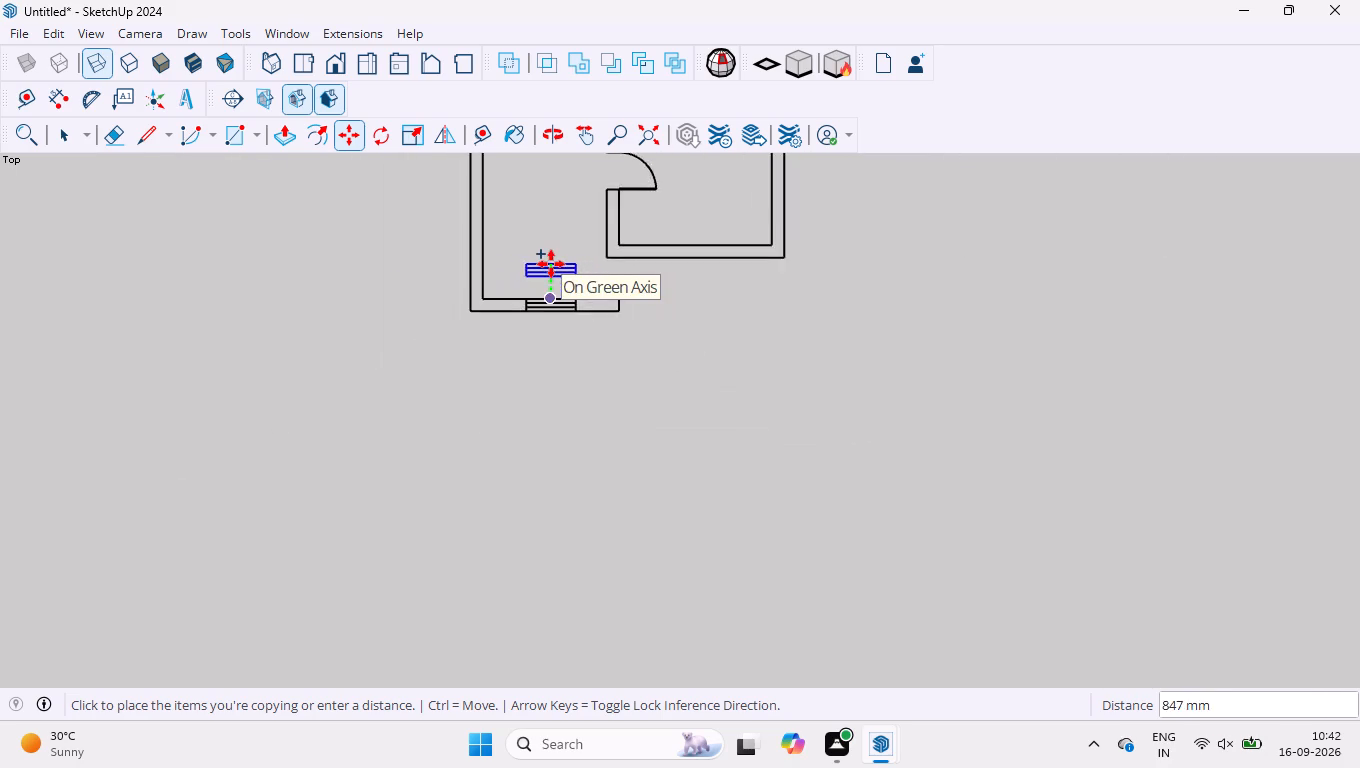
scroll(551, 264, "down", 17)
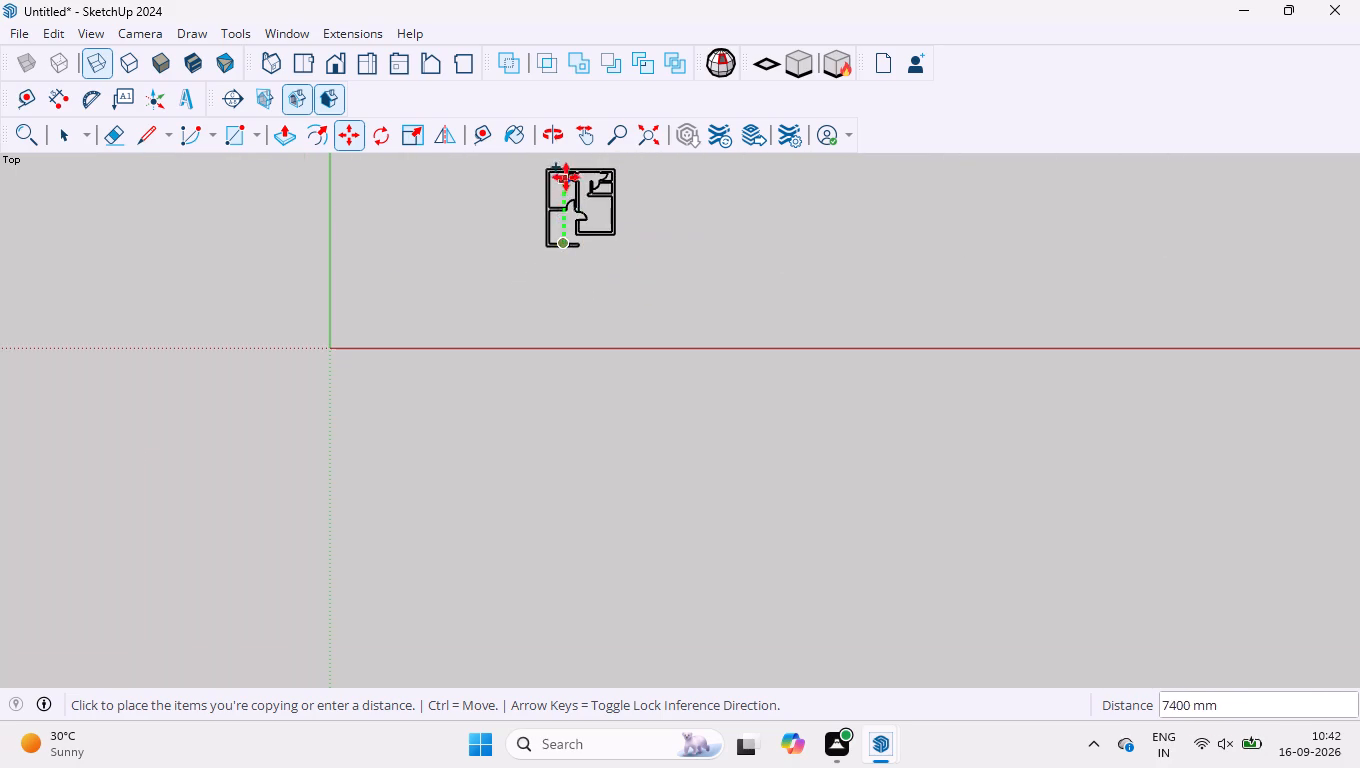
scroll(566, 175, "up", 14)
scroll(565, 169, "down", 6)
scroll(520, 207, "up", 4)
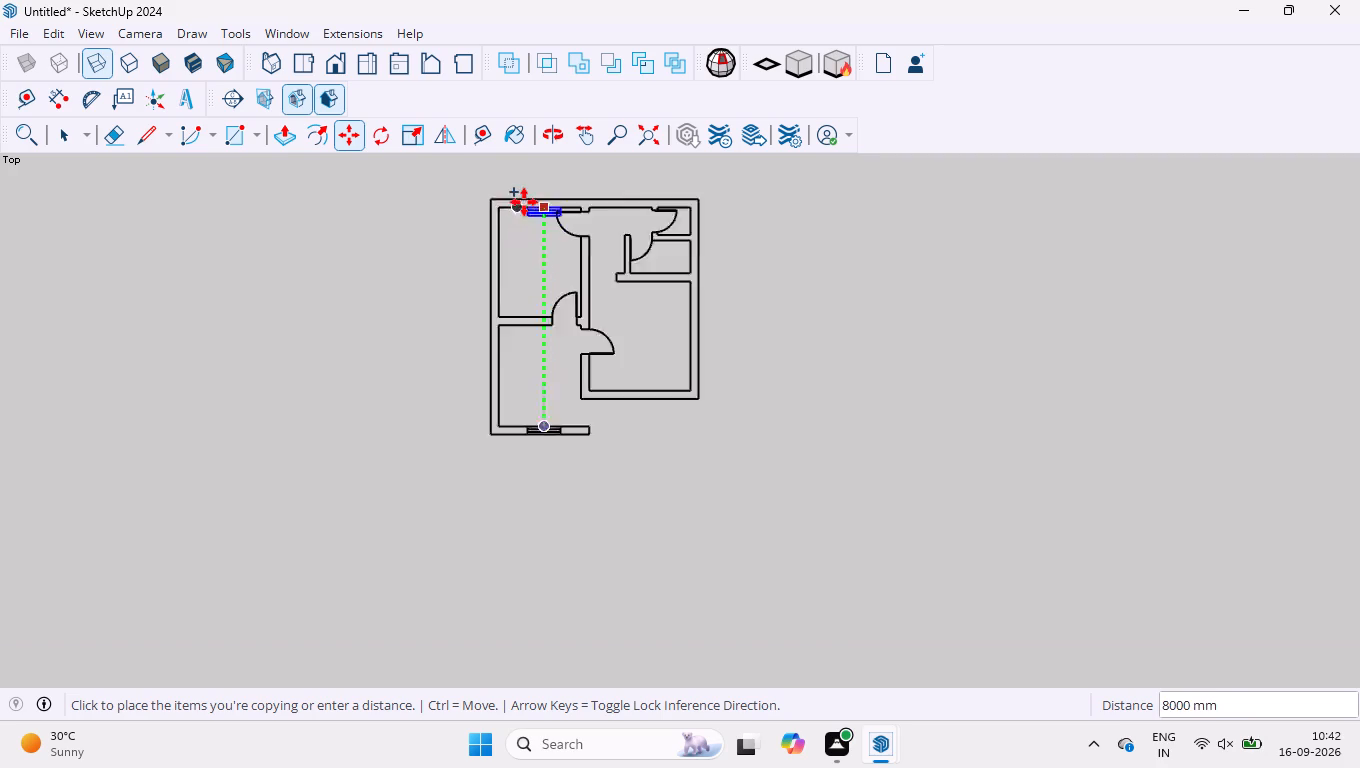
scroll(524, 202, "up", 6)
scroll(543, 194, "up", 15)
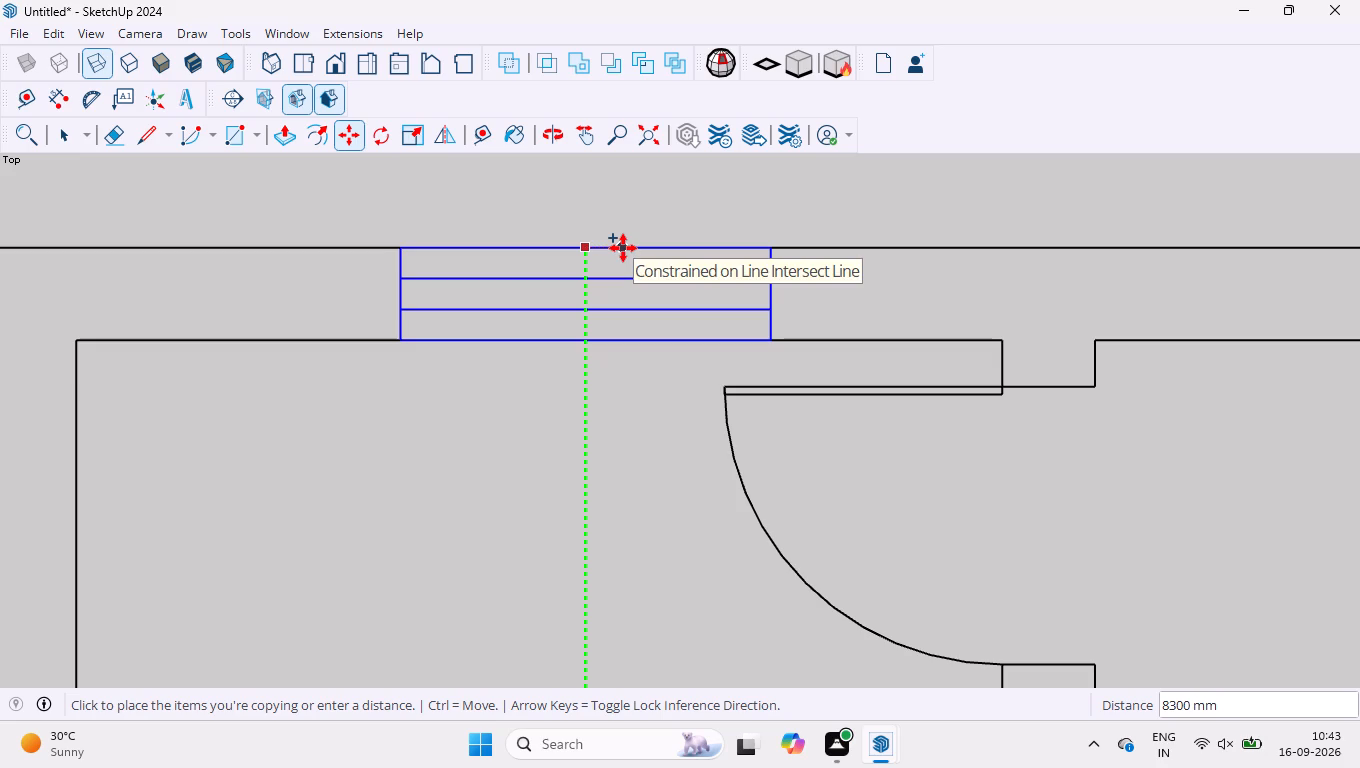
left_click(374, 491)
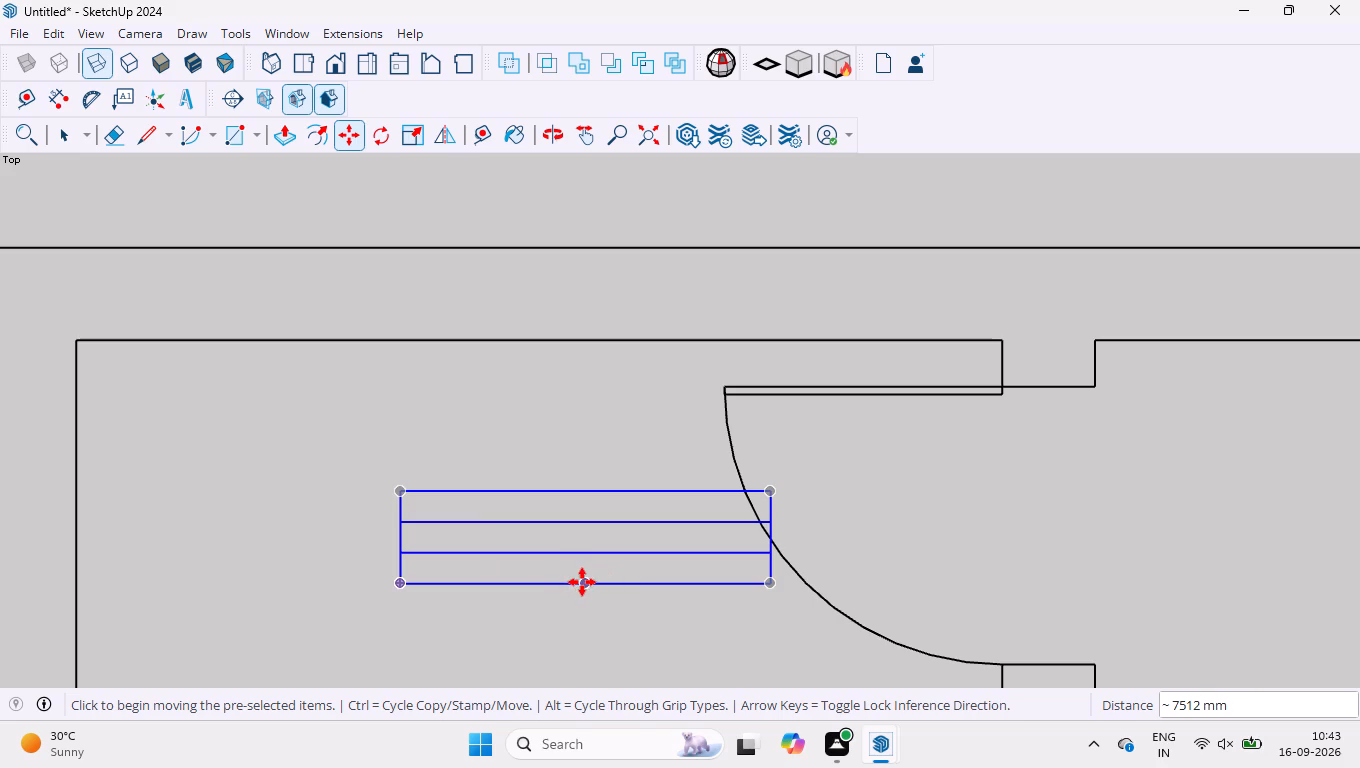
Move the copied three-strip symbol about 802 mm by its lower edge's midpoint onto the midpoint of the upper-left room's top inner wall line.
left_click(585, 582)
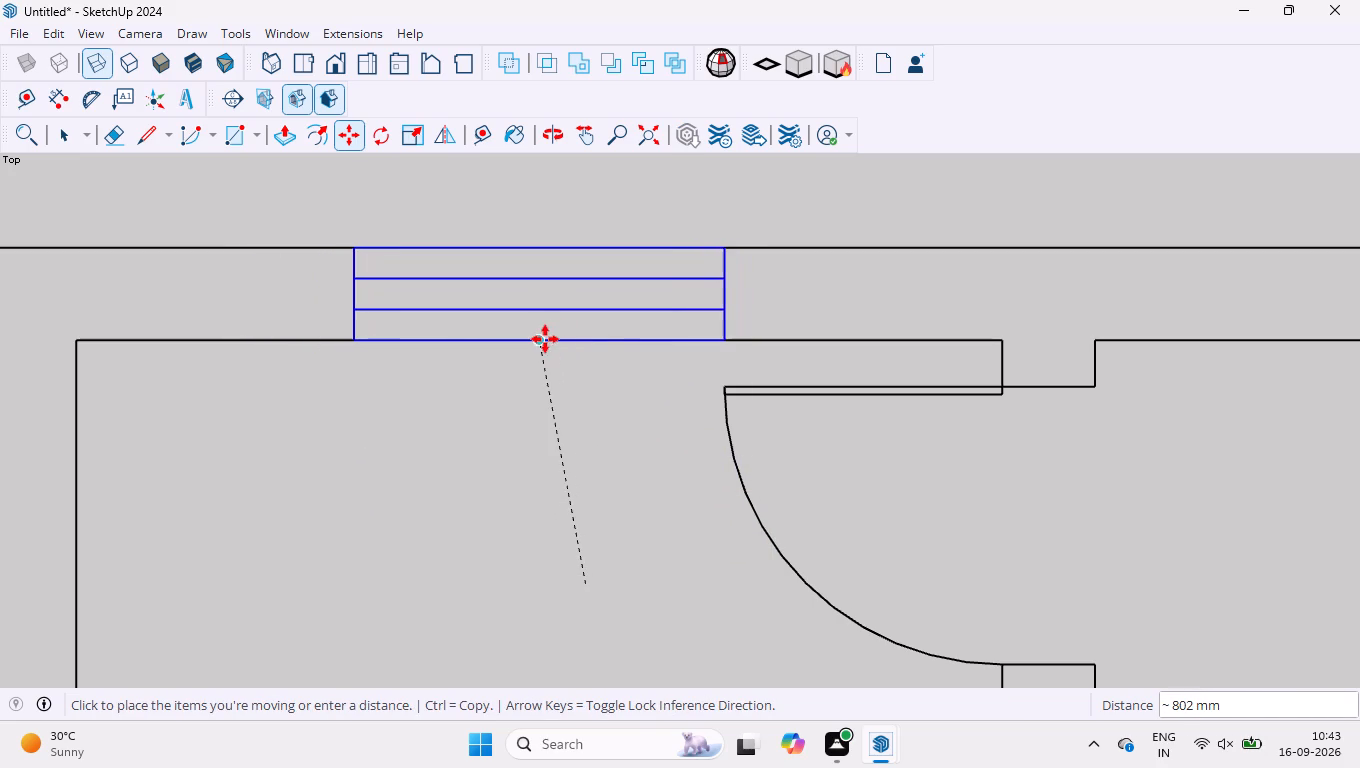
left_click(541, 339)
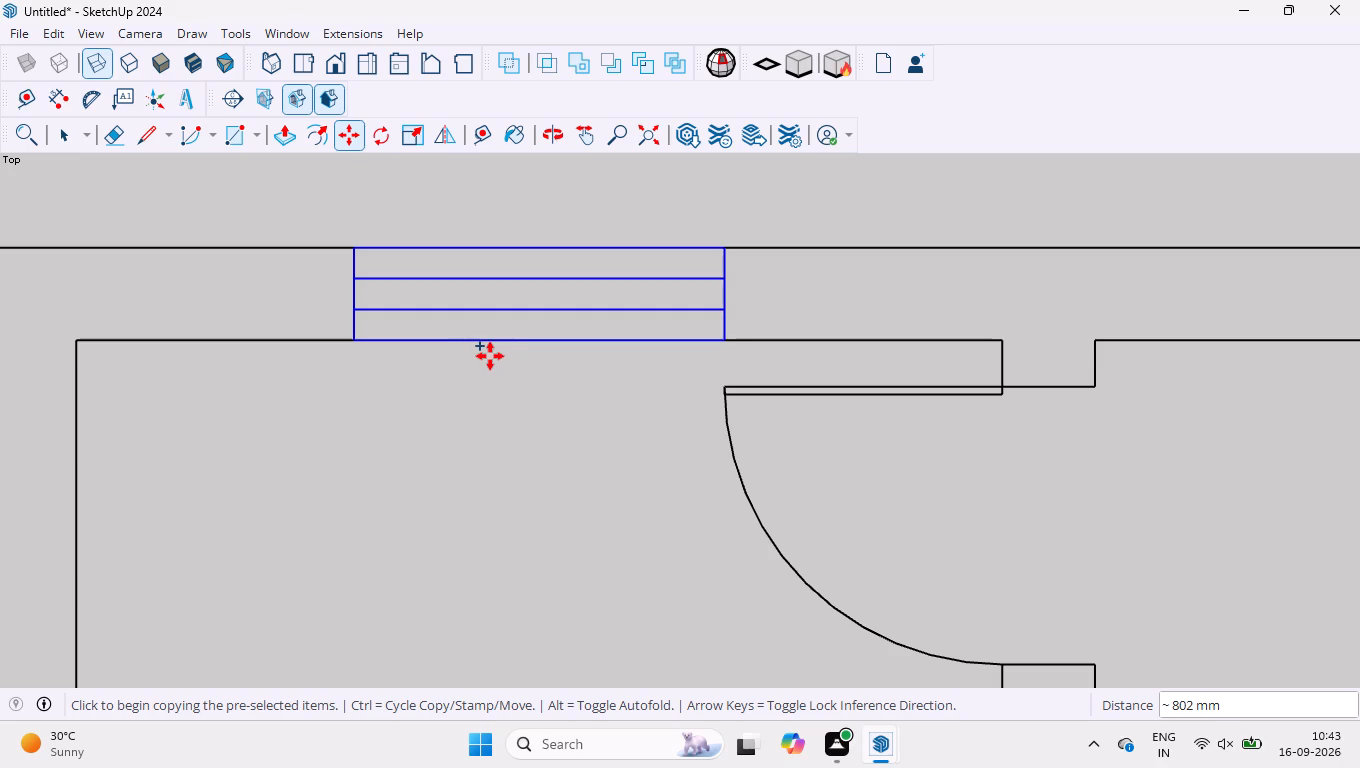
Copy the three-strip symbol by its lower-left corner from the top wall about 972 mm diagonally down into the upper-left room.
left_click(353, 342)
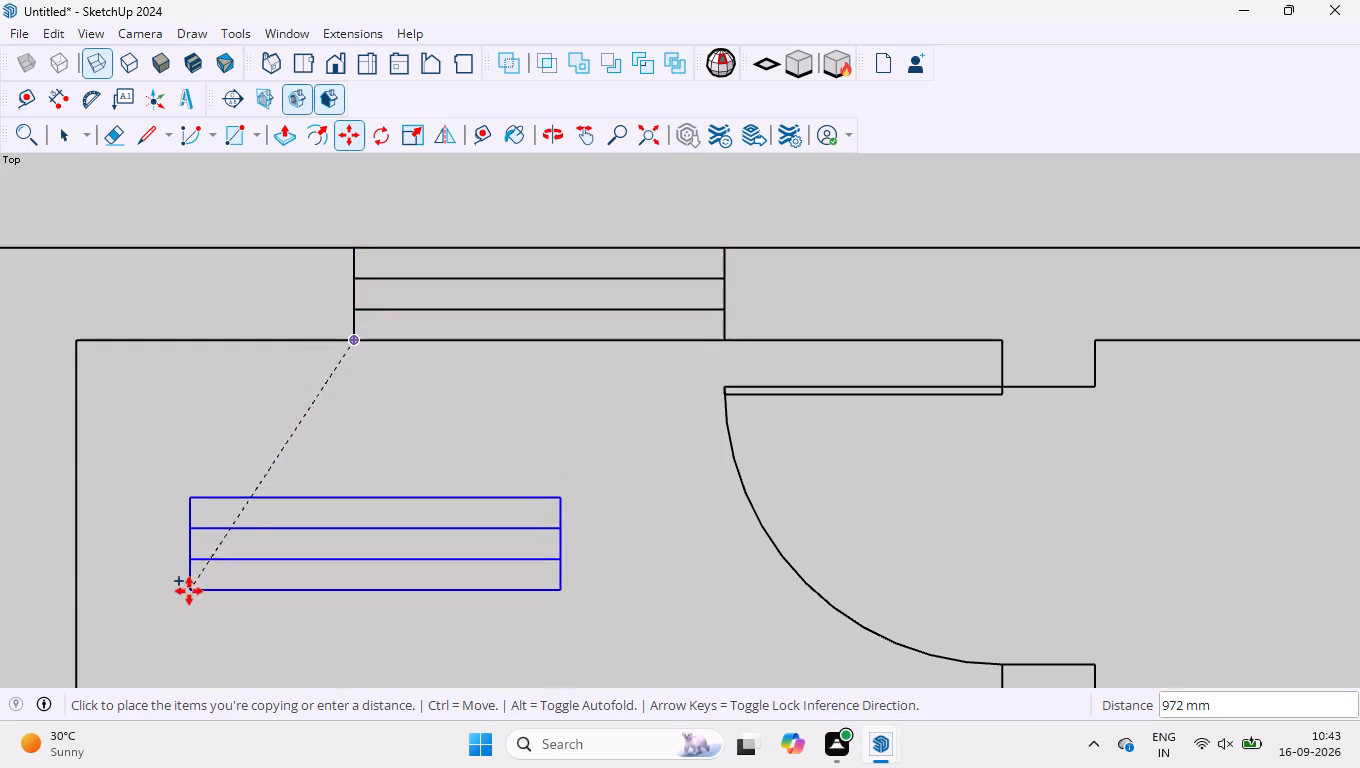
left_click(189, 591)
Rotate the copied three-strip symbol 90 degrees clockwise about its lower-left corner so it stands vertically.
scroll(392, 436, "down", 10)
scroll(372, 330, "up", 2)
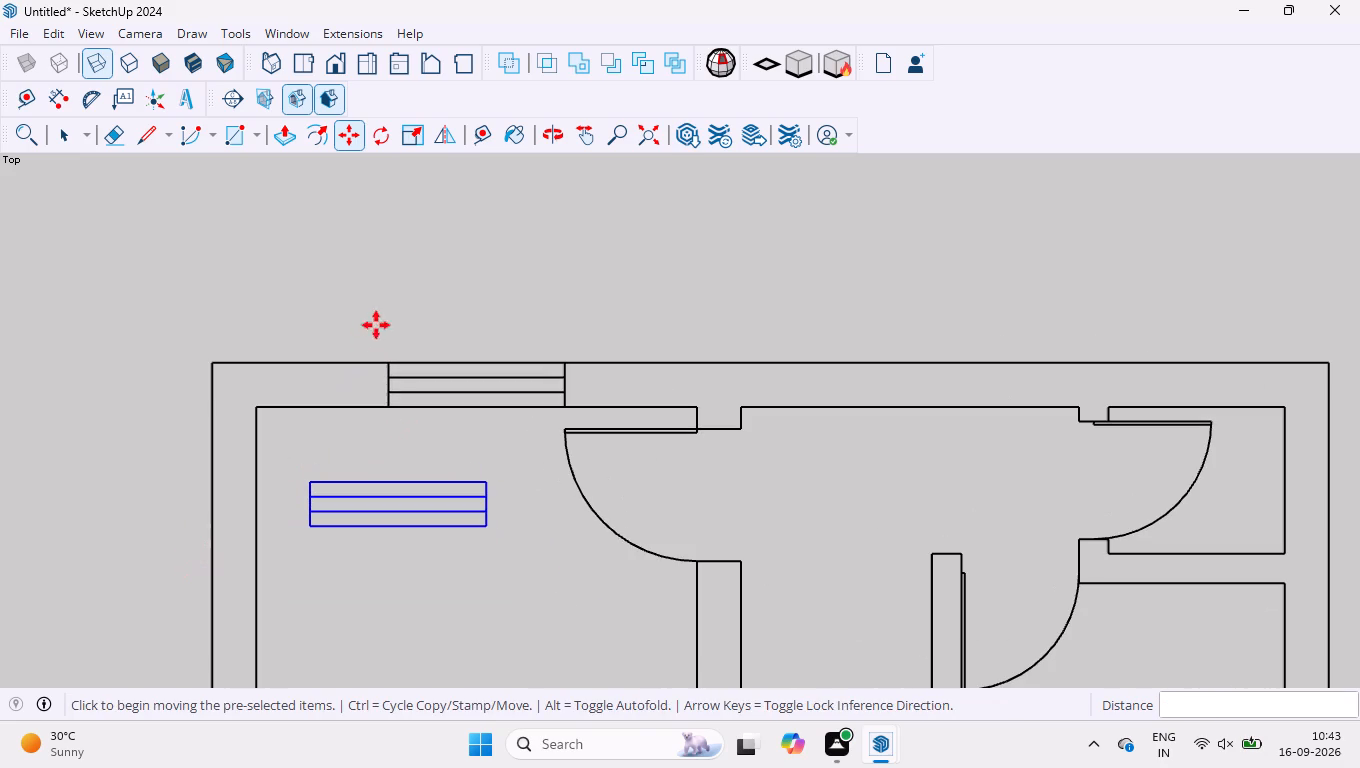
left_click(376, 139)
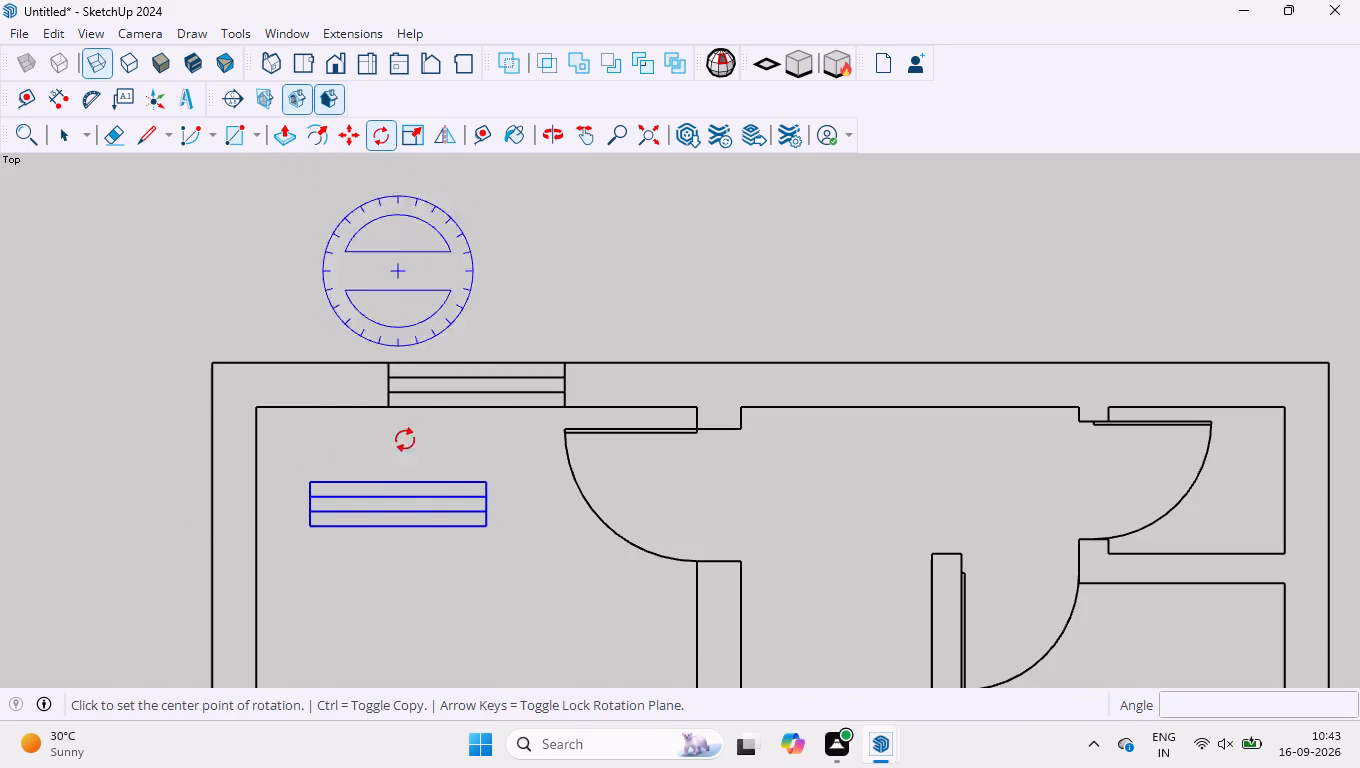
left_click(312, 527)
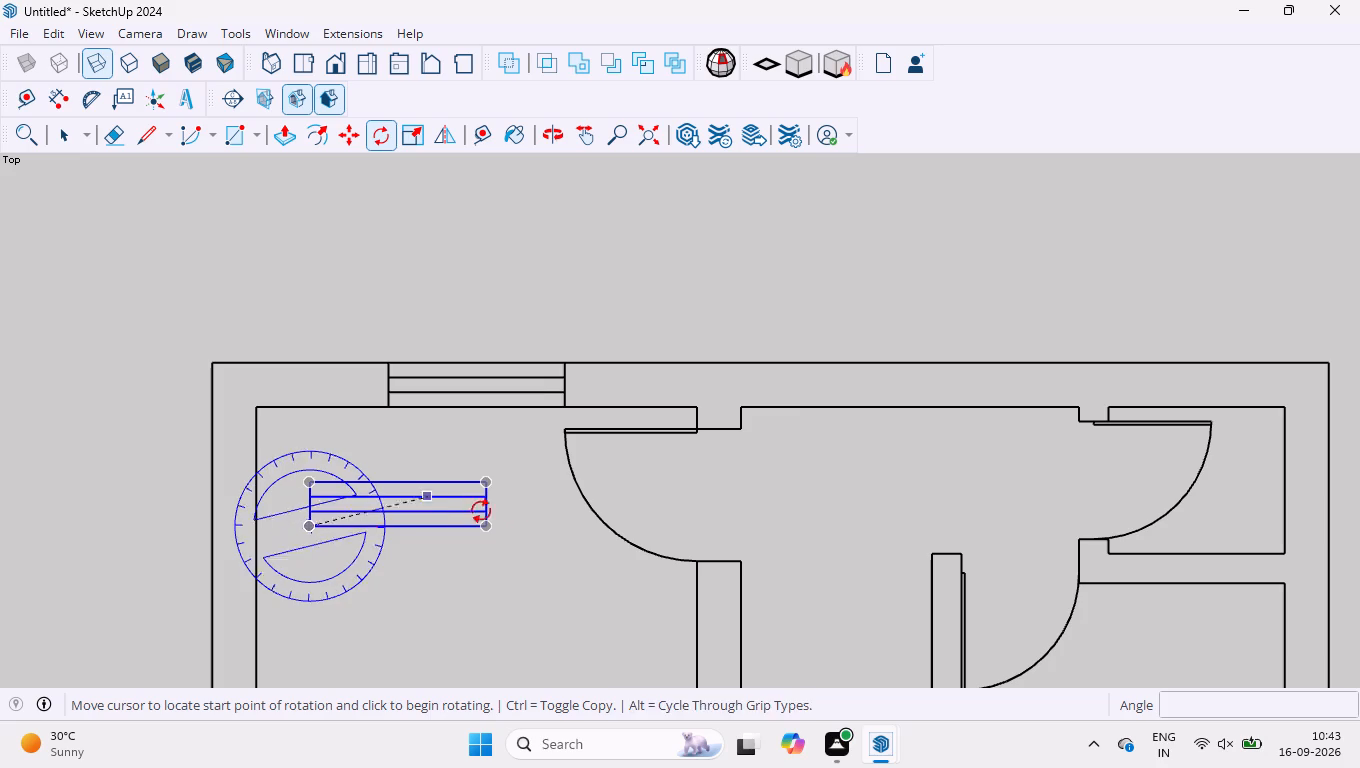
left_click(489, 528)
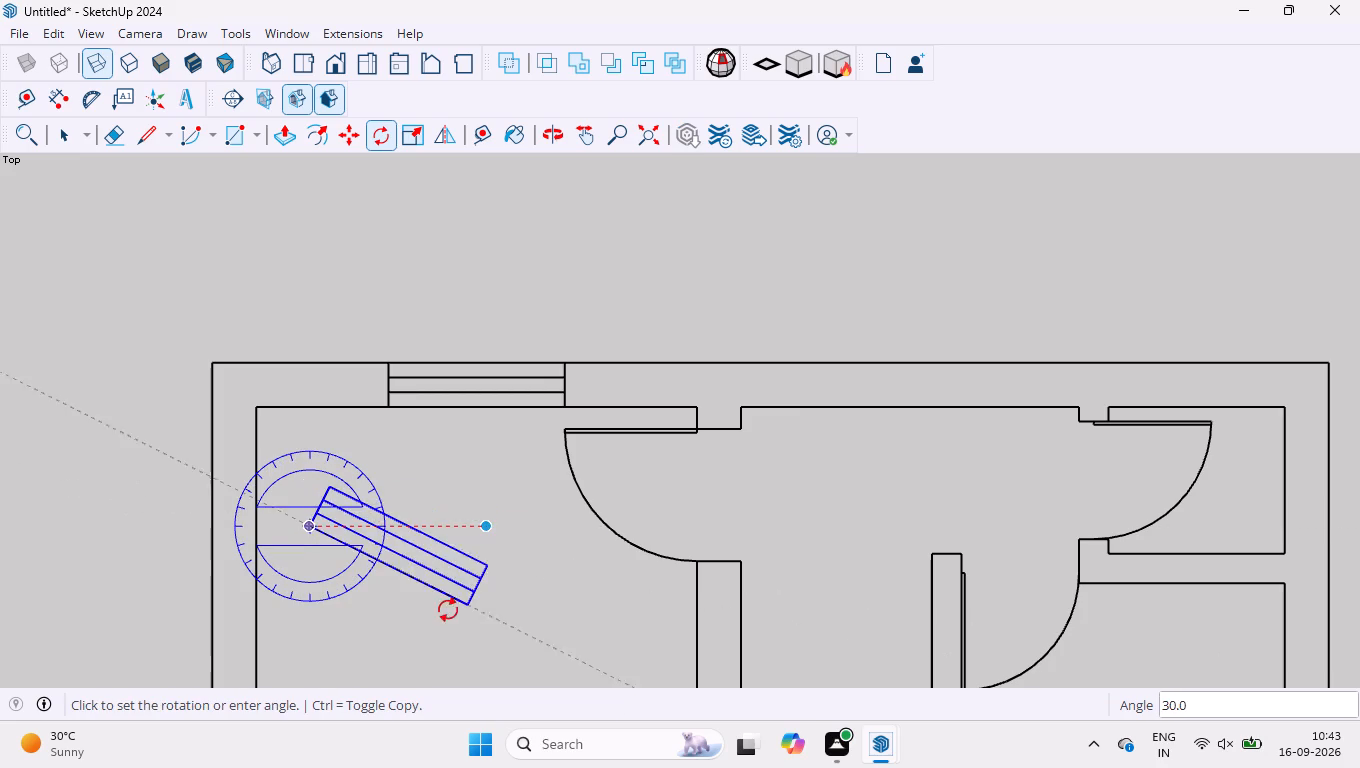
scroll(459, 583, "down", 20)
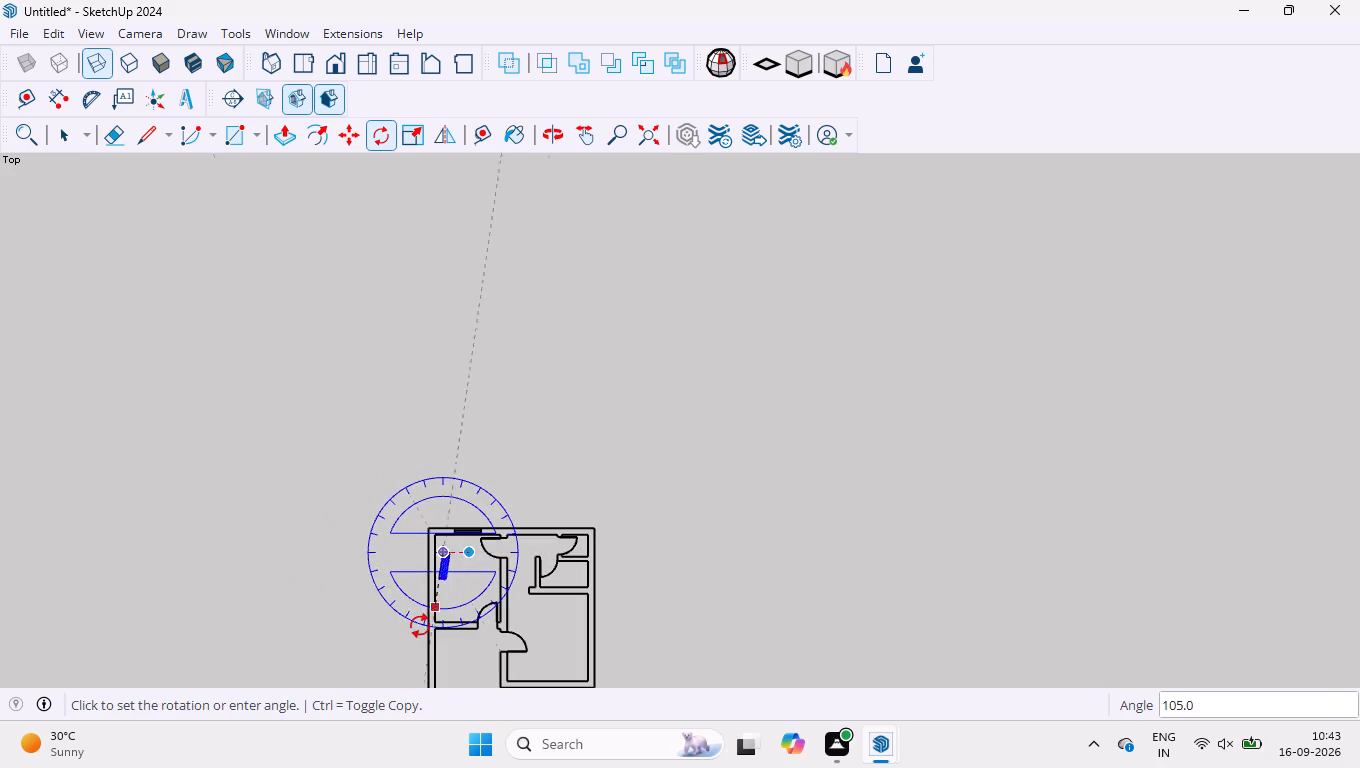
scroll(430, 618, "up", 13)
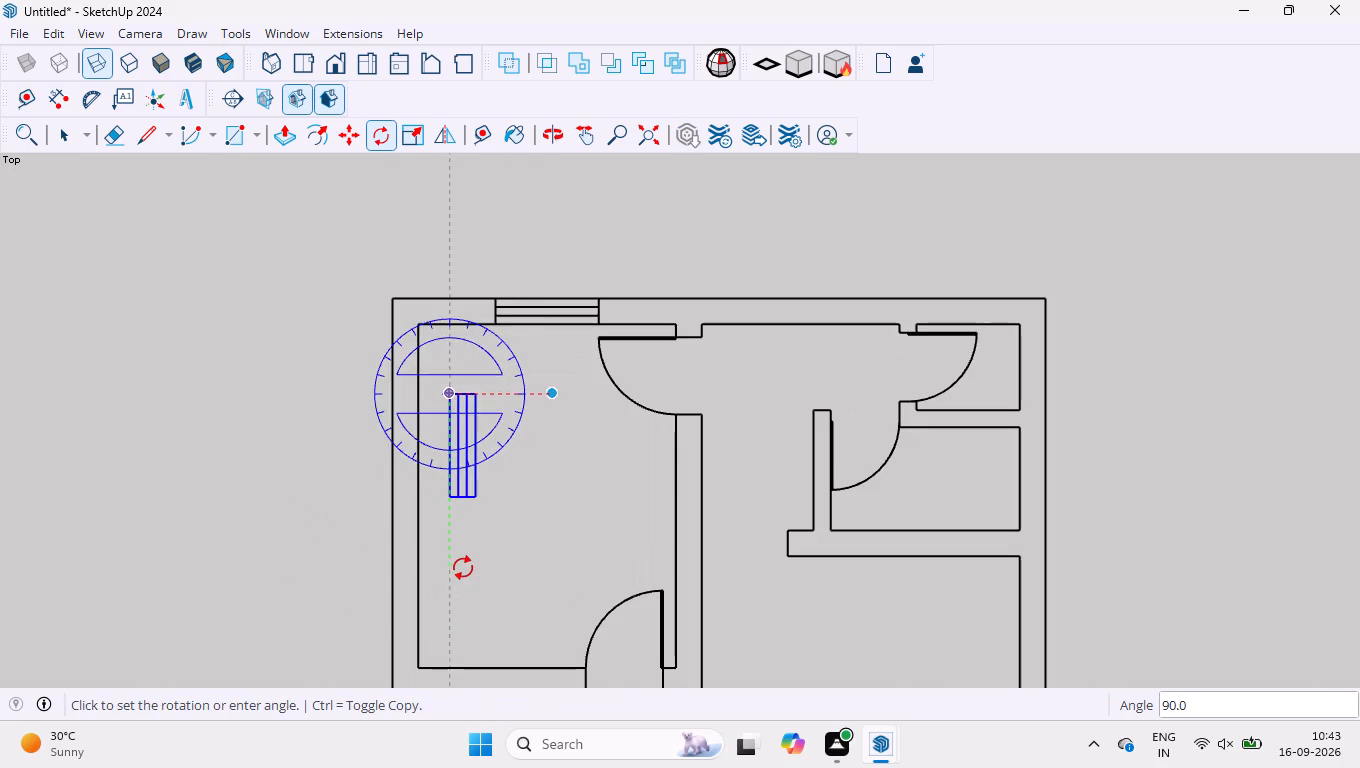
left_click(463, 568)
key("space")
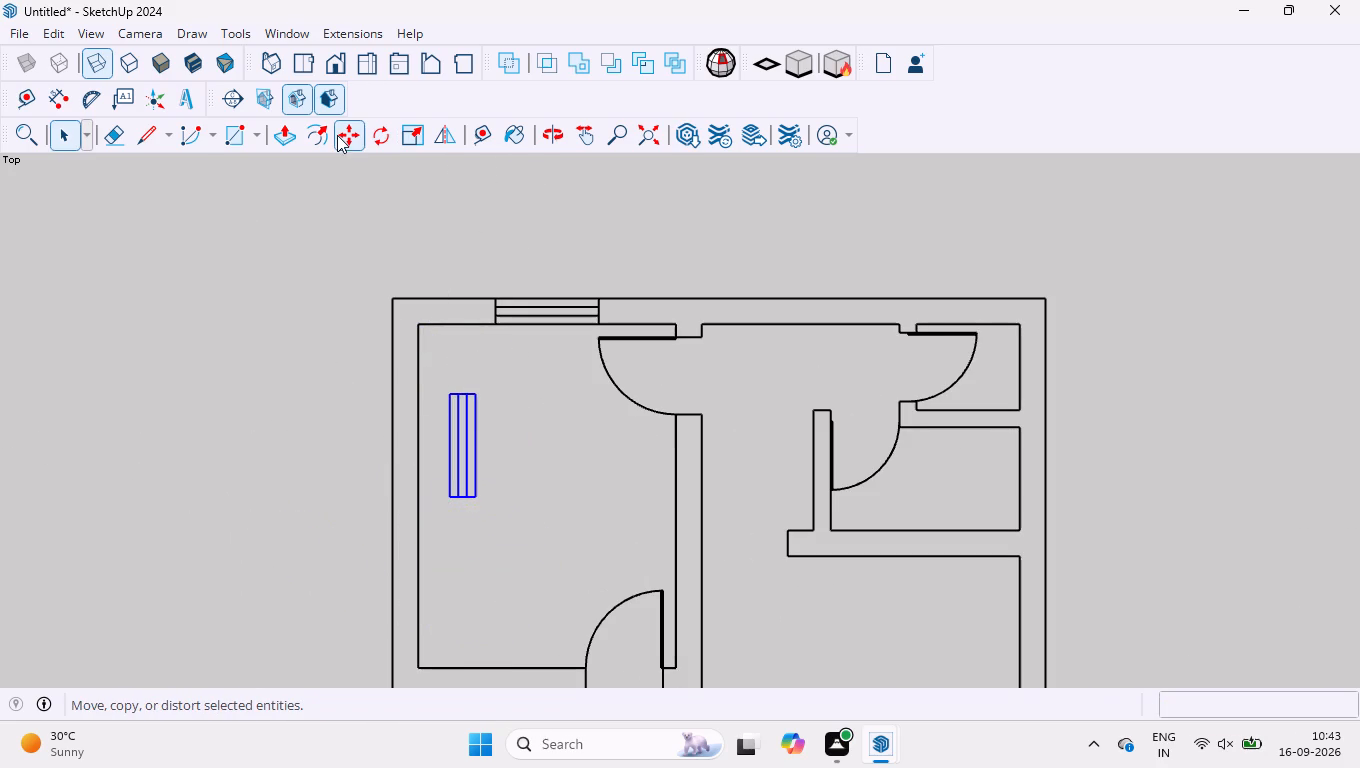
Move the vertical three-strip symbol about 4785 mm, fitting it in the lower-left room's left wall at the inner line's midpoint.
left_click(342, 140)
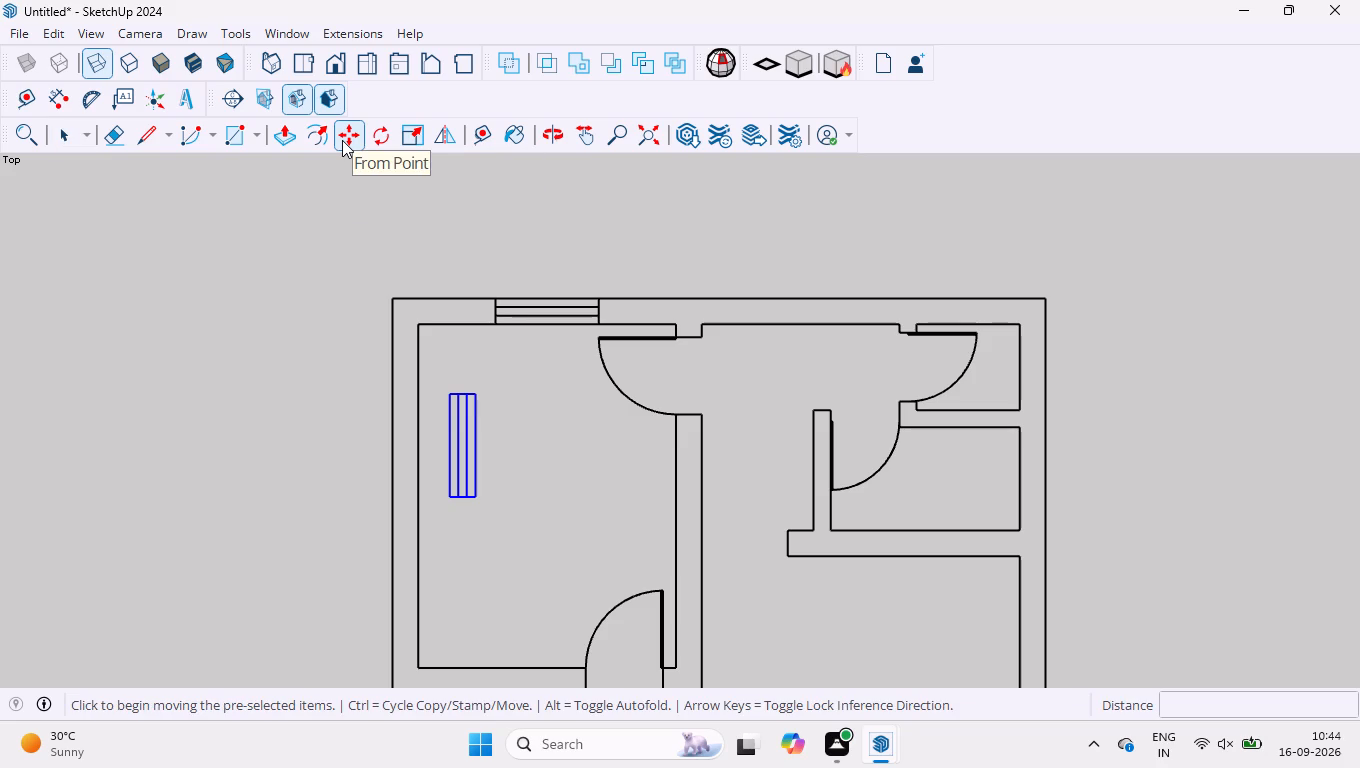
left_click(479, 451)
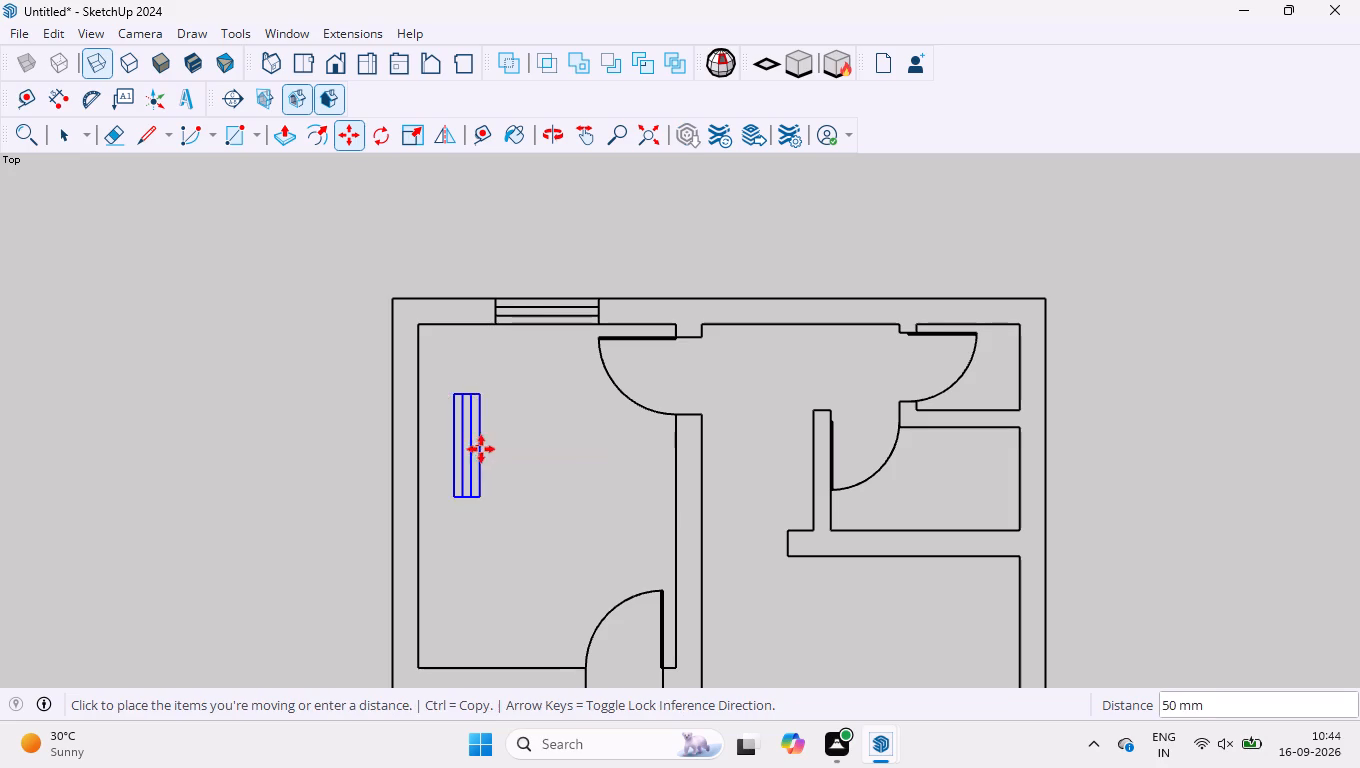
scroll(468, 365, "down", 13)
scroll(431, 544, "up", 5)
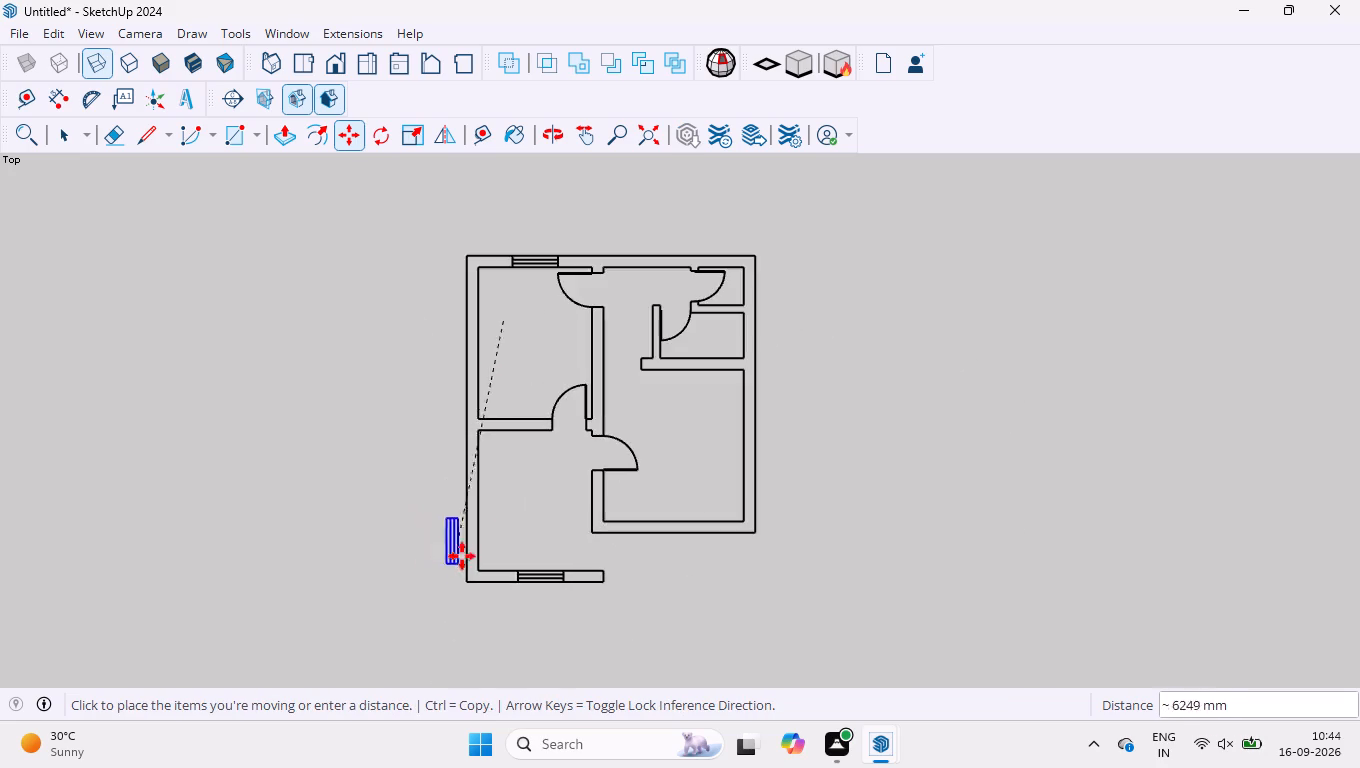
scroll(476, 515, "up", 9)
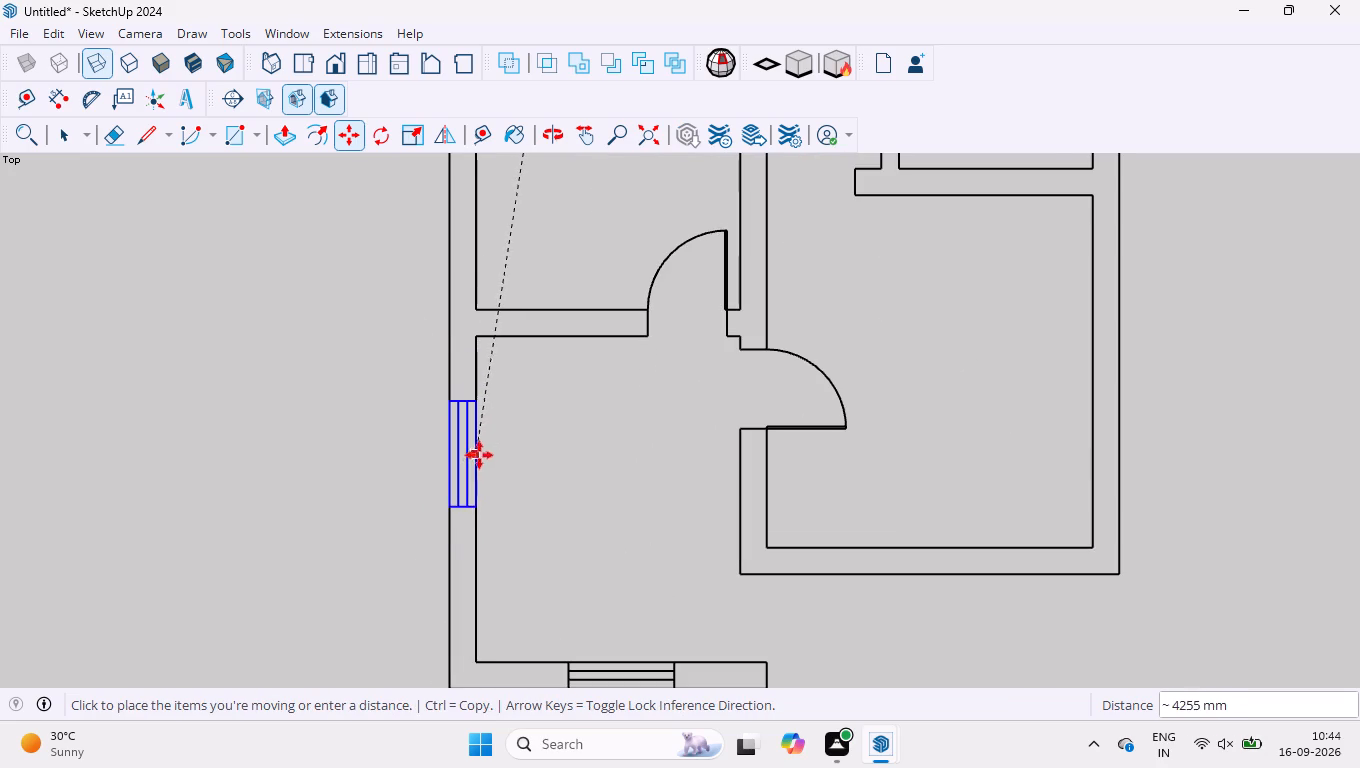
left_click(476, 503)
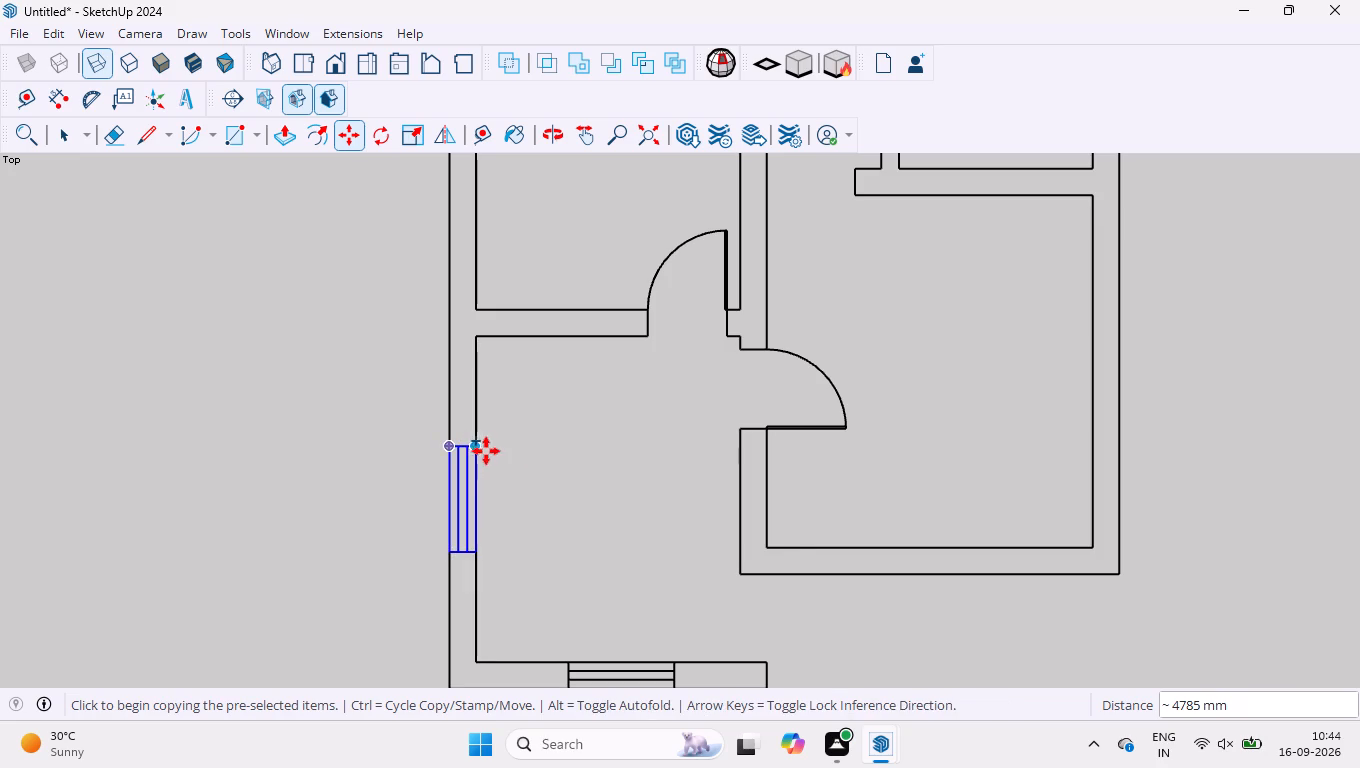
Copy the vertical symbol 4150 mm up the left wall to the midpoint of the upper-left room's inner wall line.
left_click(475, 500)
scroll(510, 415, "down", 4)
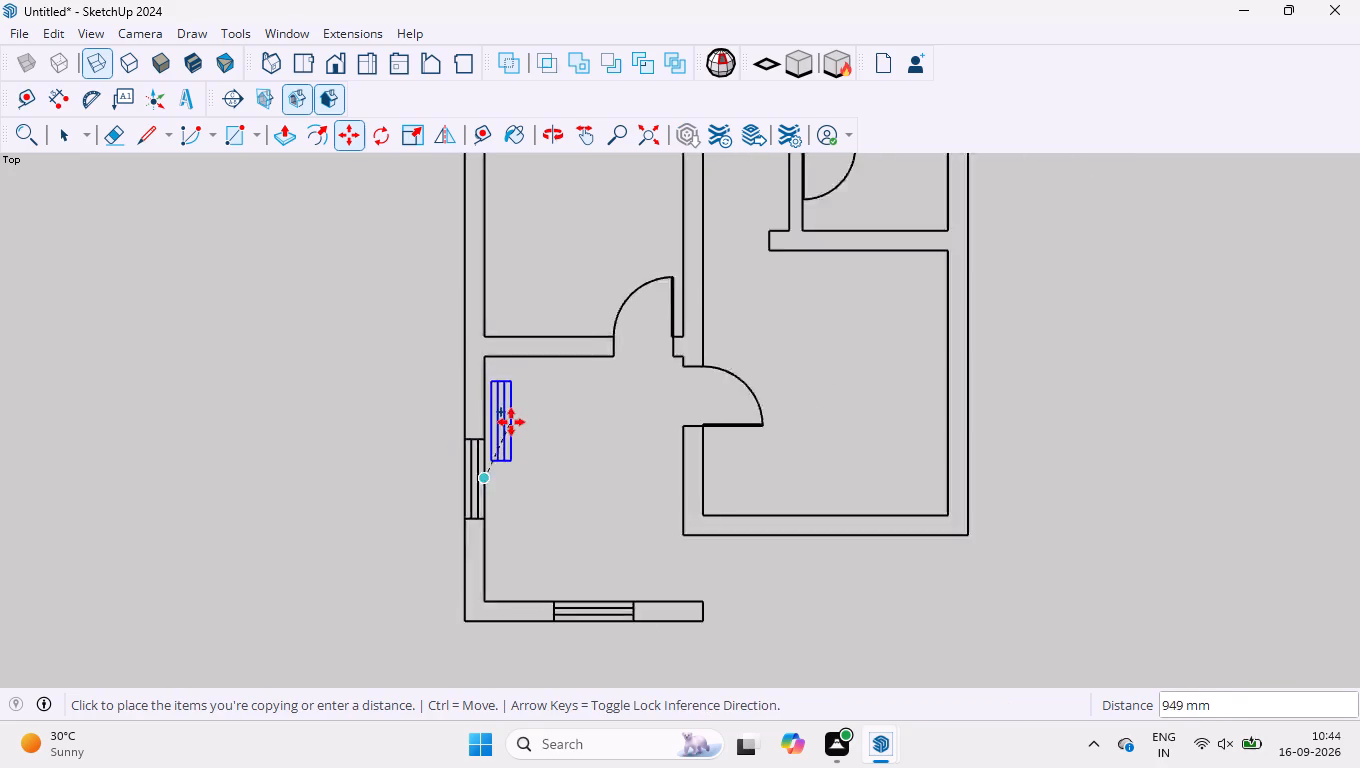
scroll(509, 421, "down", 5)
scroll(500, 234, "up", 8)
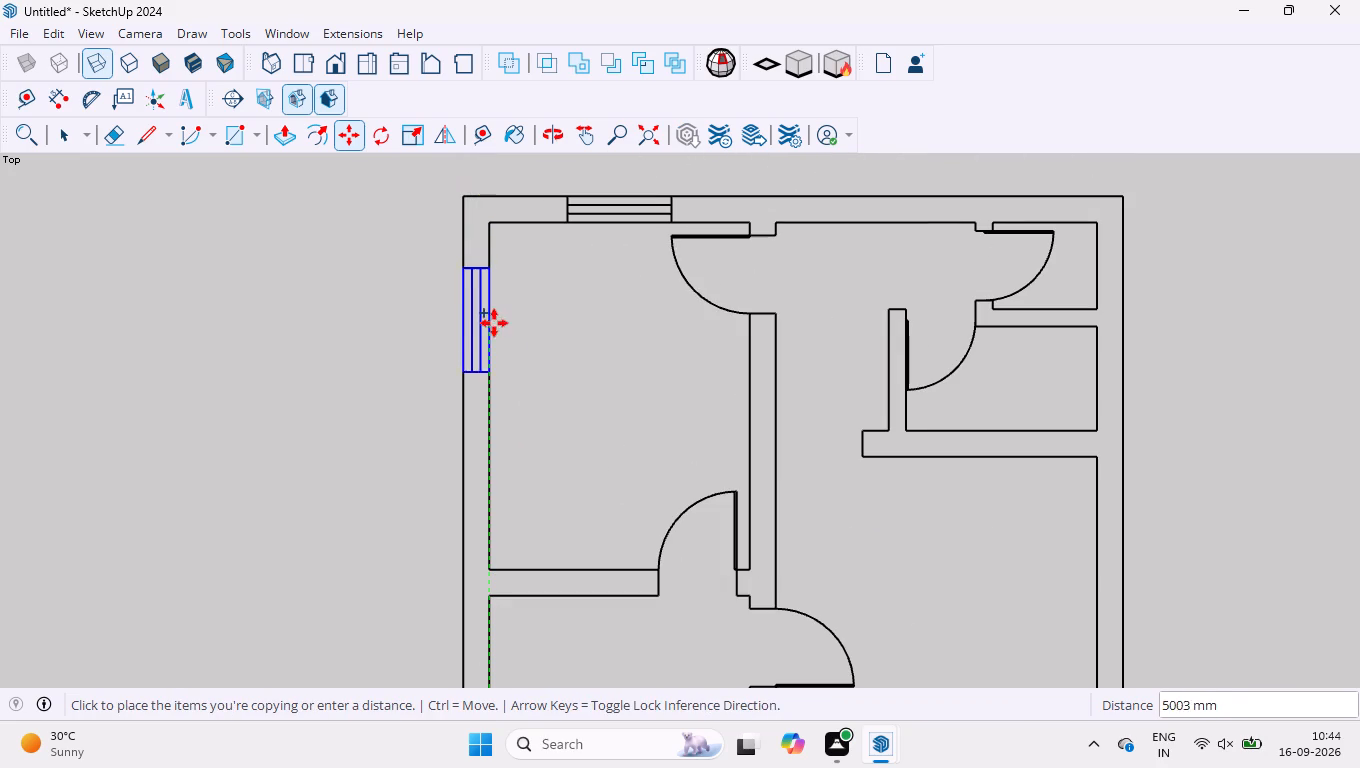
left_click(488, 392)
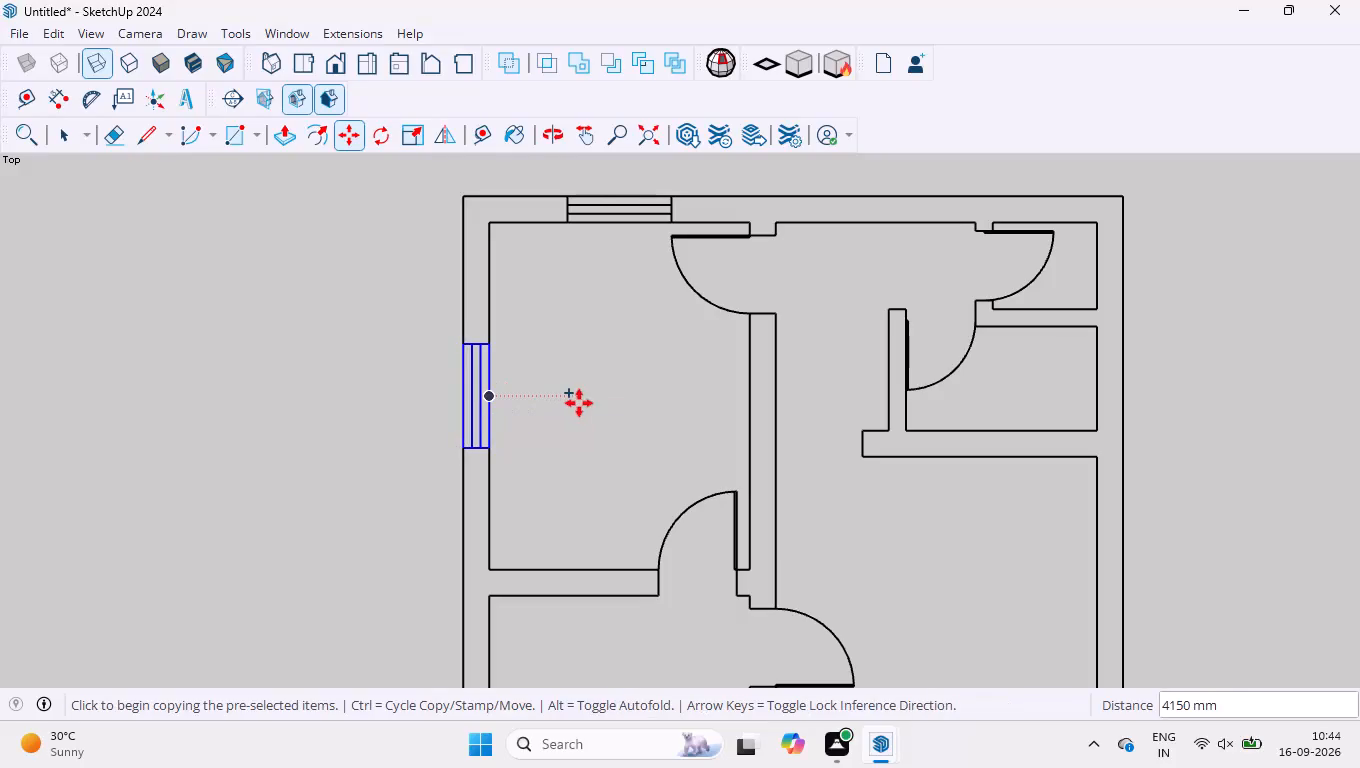
Copy the upper-left room's left-wall symbol 1149 mm horizontally to the right into the room.
left_click(492, 451)
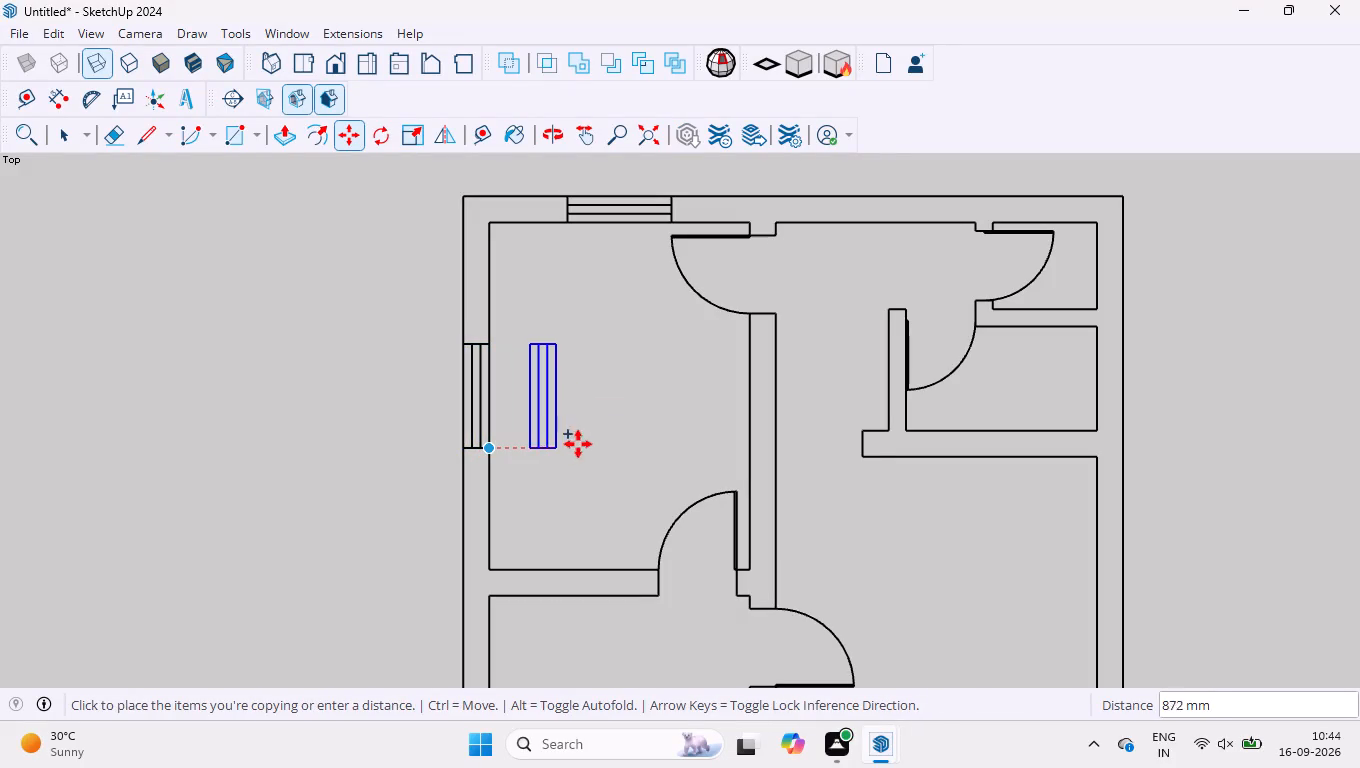
left_click(589, 440)
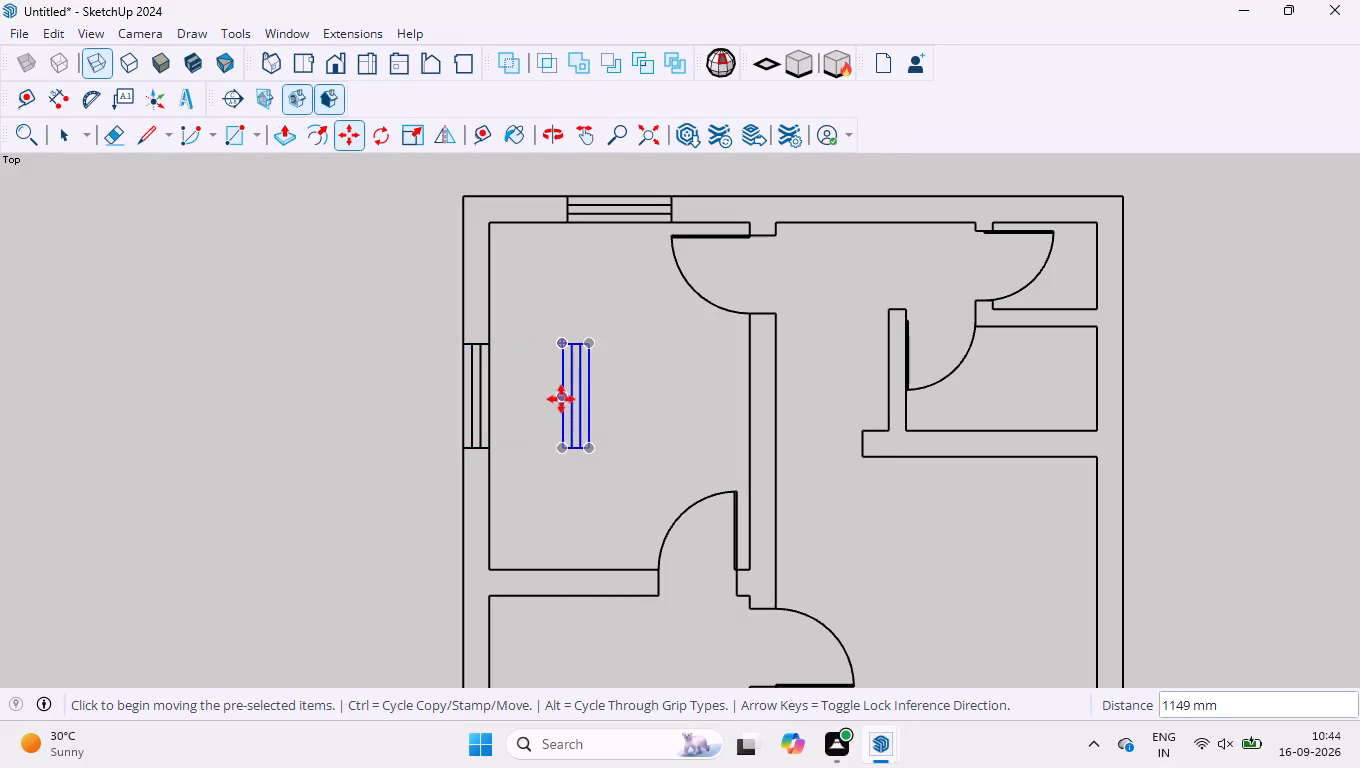
Move the new vertical copy about 6717 mm into the plan's right wall, at the midpoint of the lower-right room's inner wall line.
left_click(561, 392)
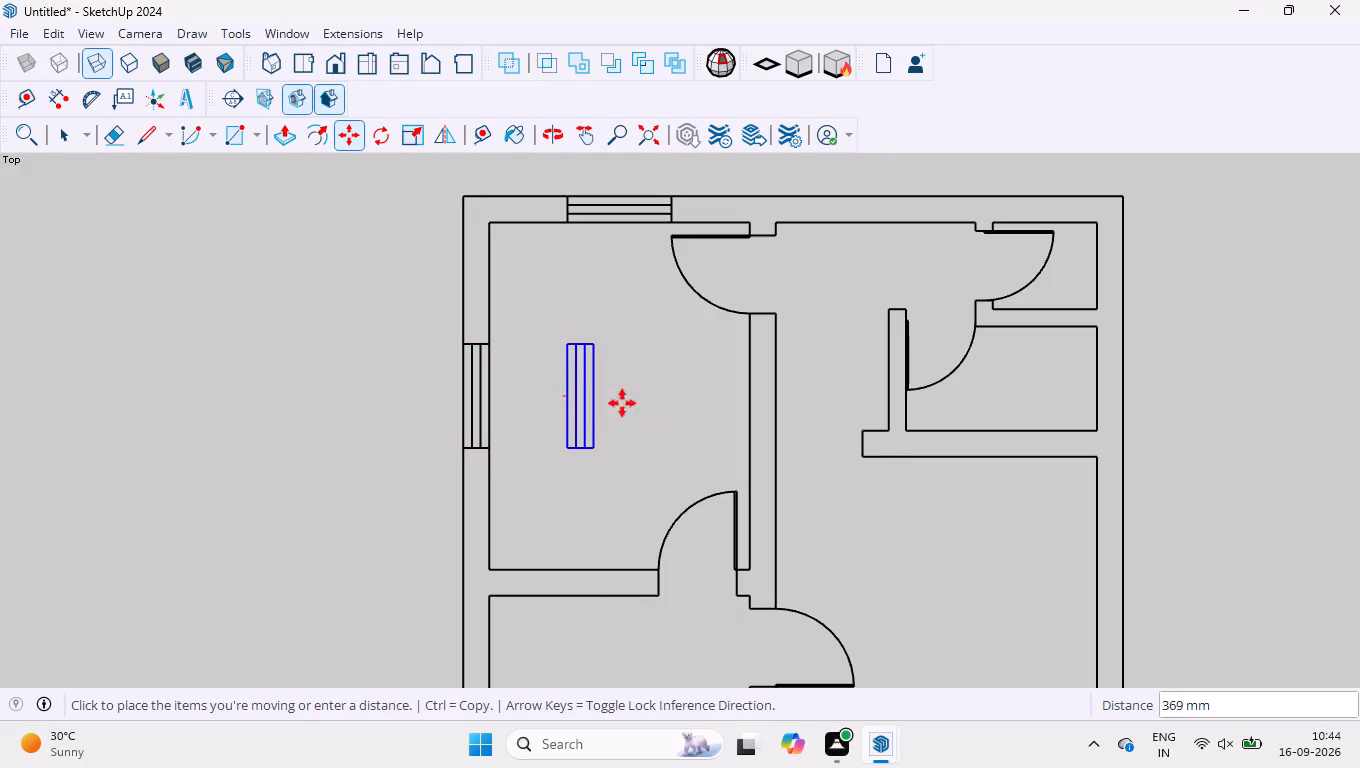
scroll(633, 397, "down", 11)
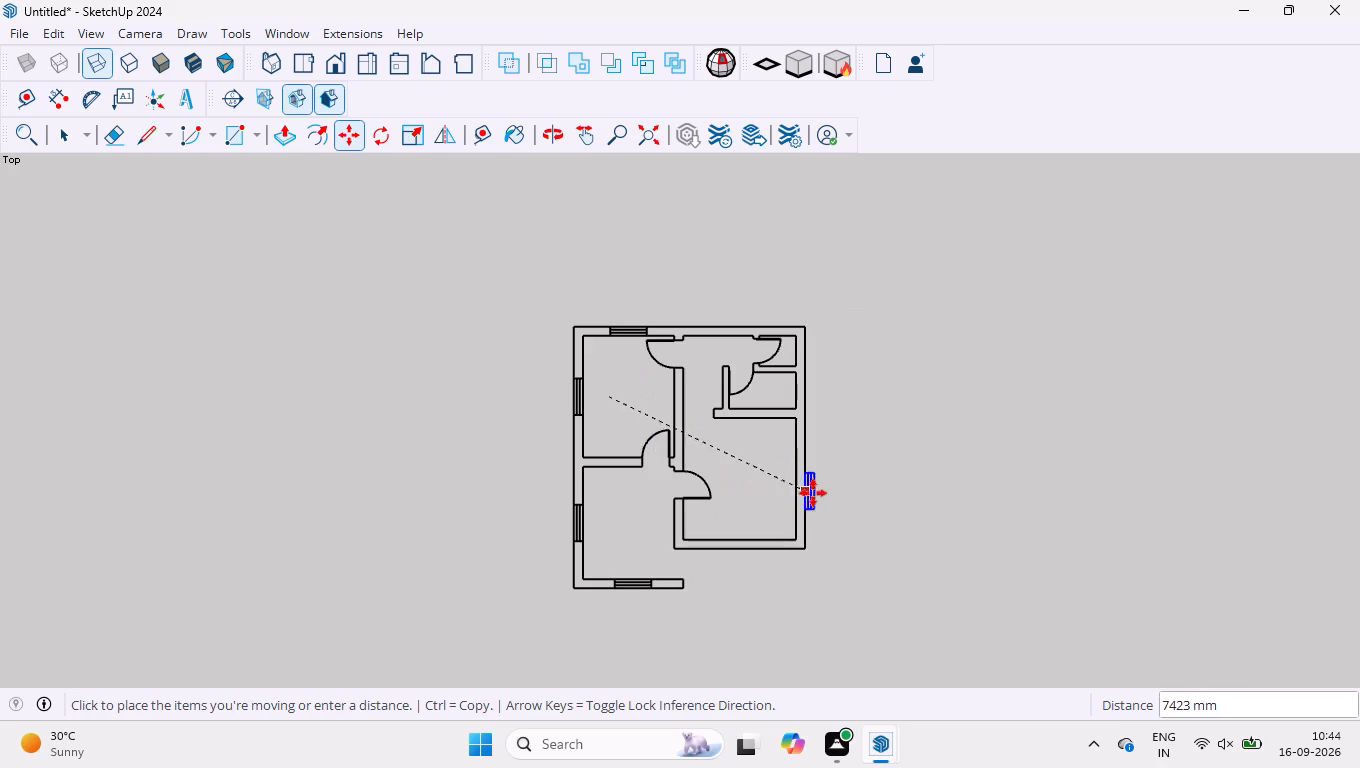
scroll(813, 493, "up", 14)
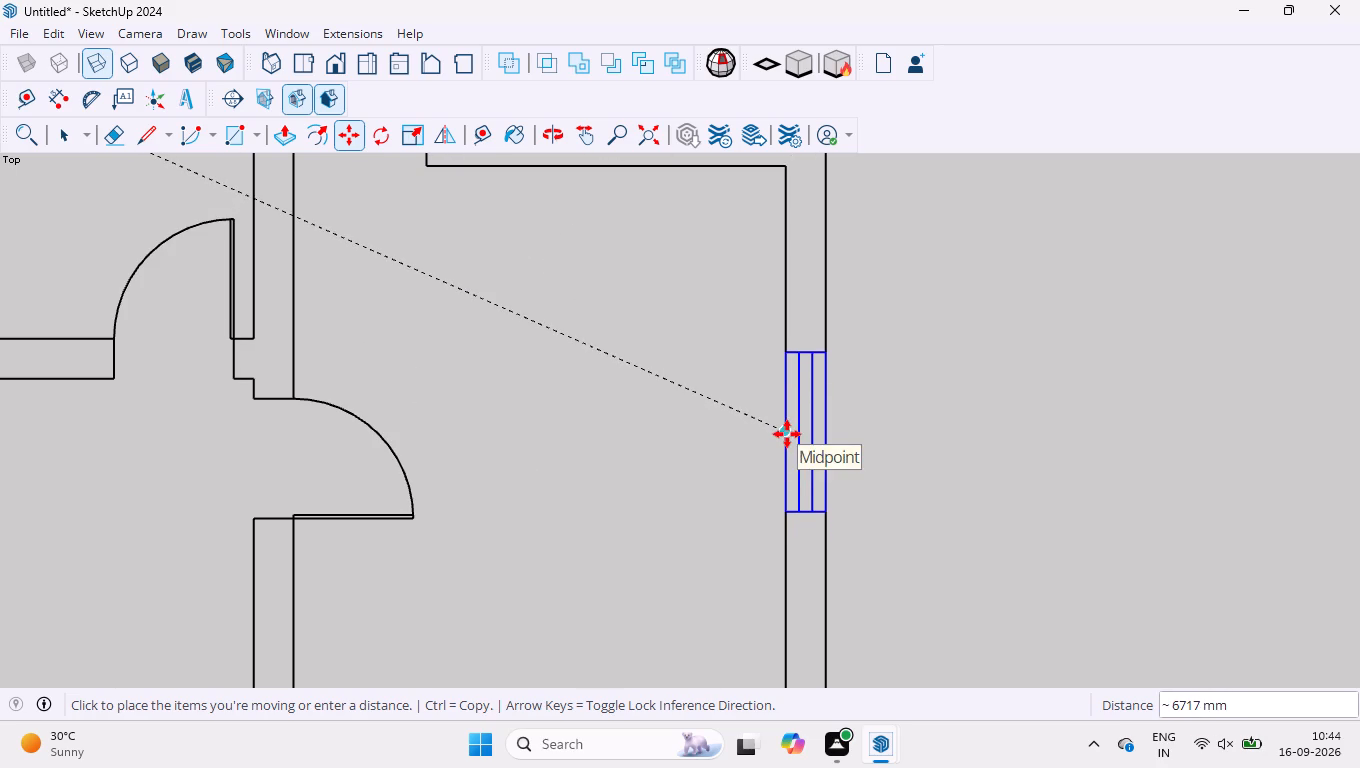
left_click(787, 434)
key("space")
scroll(673, 468, "down", 4)
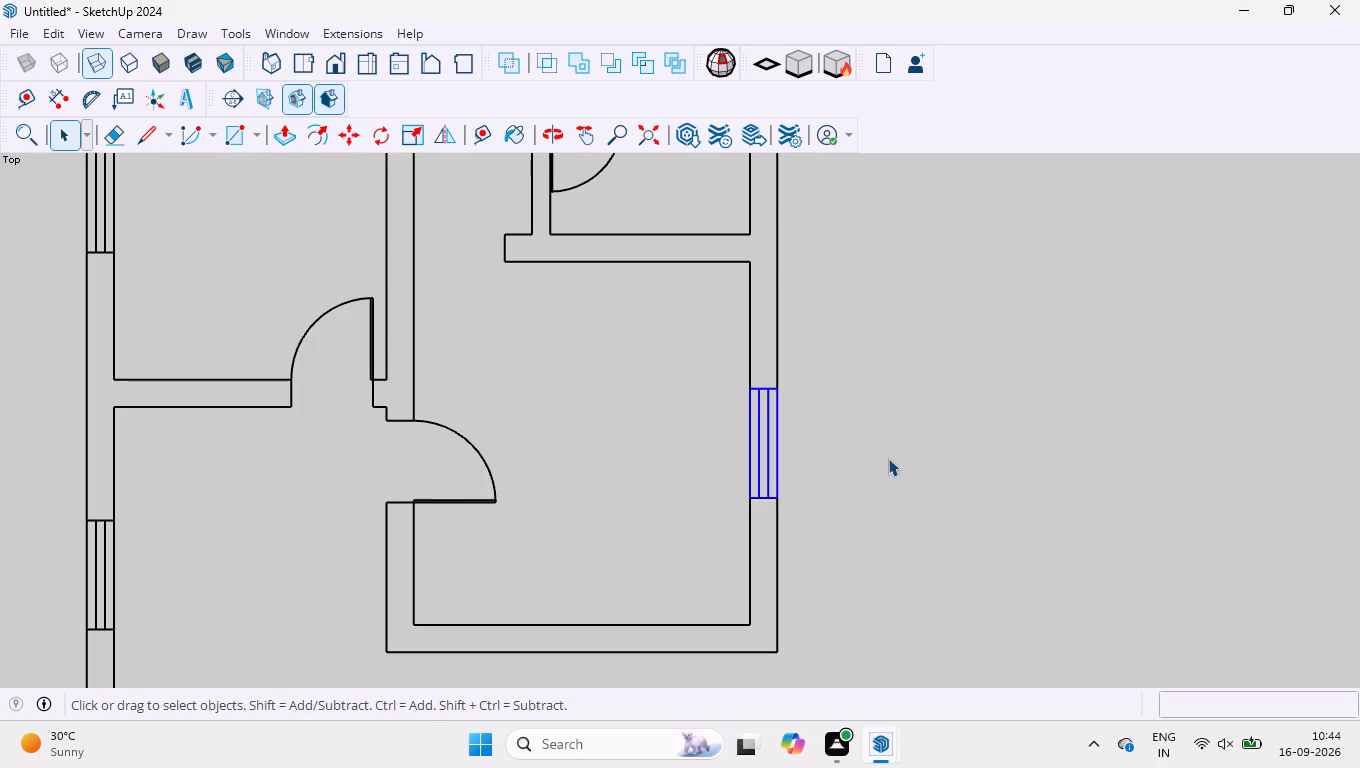
left_click(888, 456)
scroll(672, 504, "down", 8)
scroll(611, 431, "up", 1)
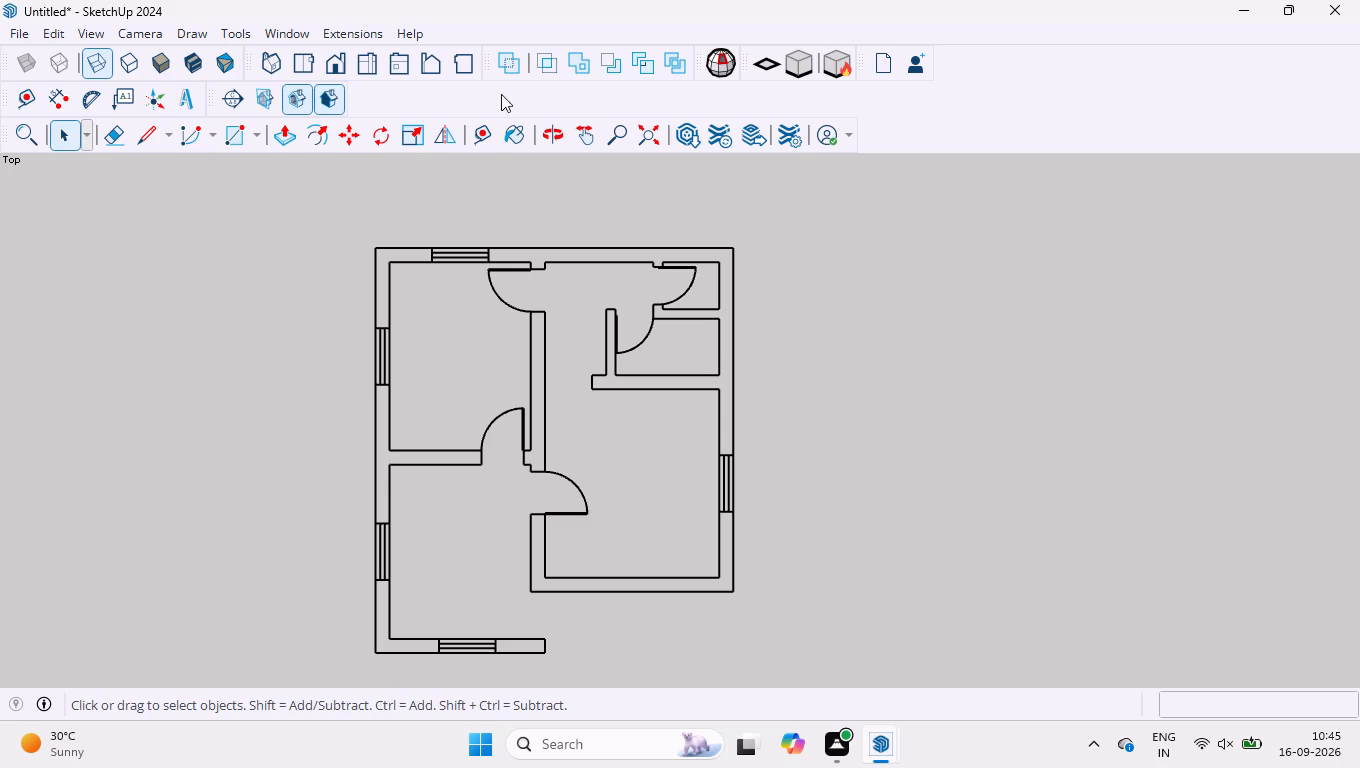
Draw a 300 by 500 mm rectangle in the empty space to the right of the floor plan.
left_click(244, 139)
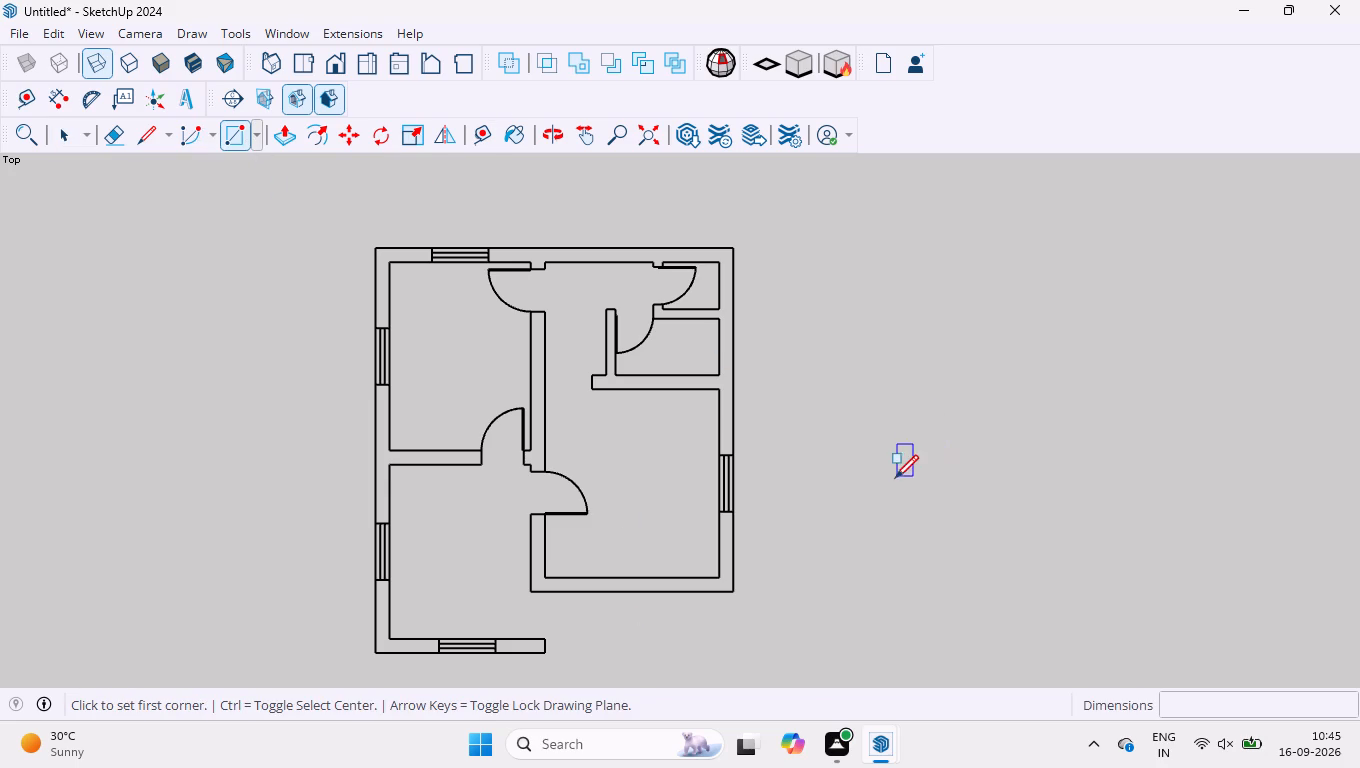
left_click(894, 479)
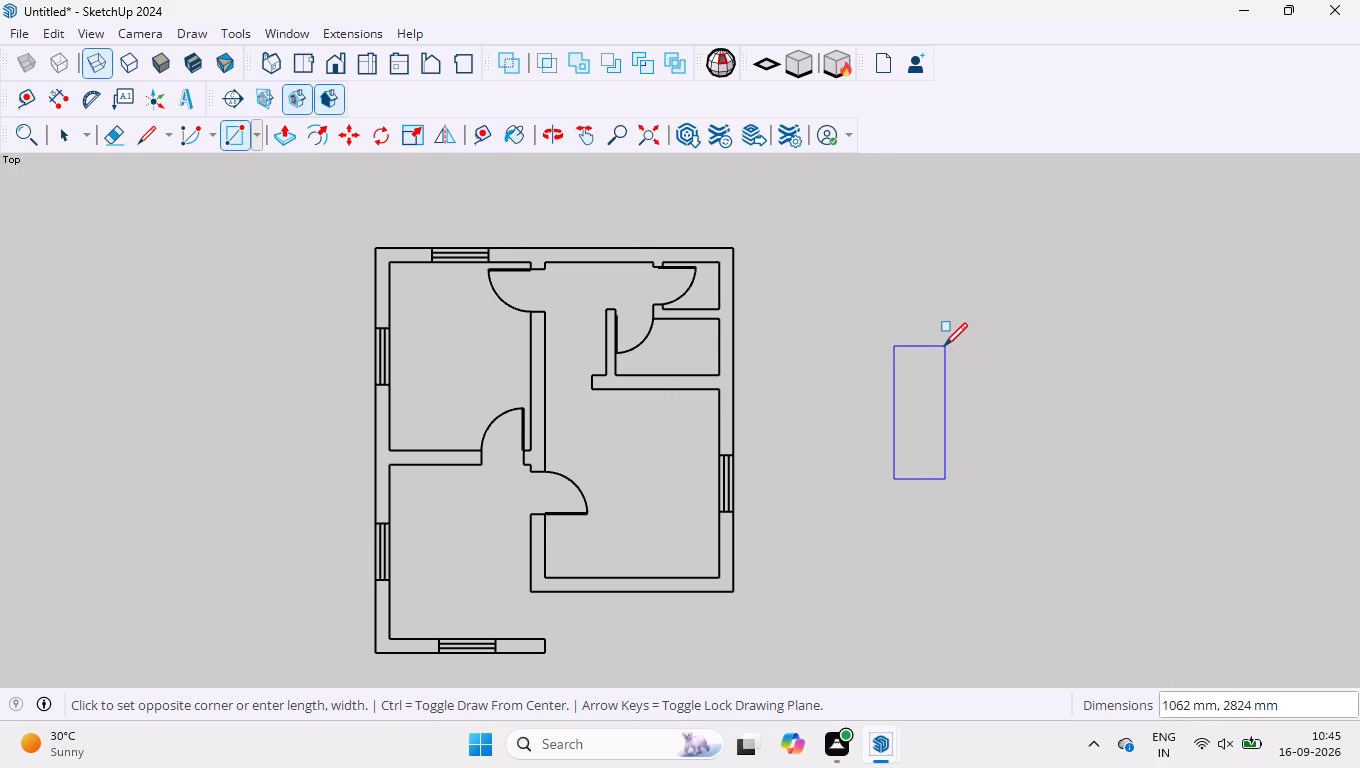
type("300,")
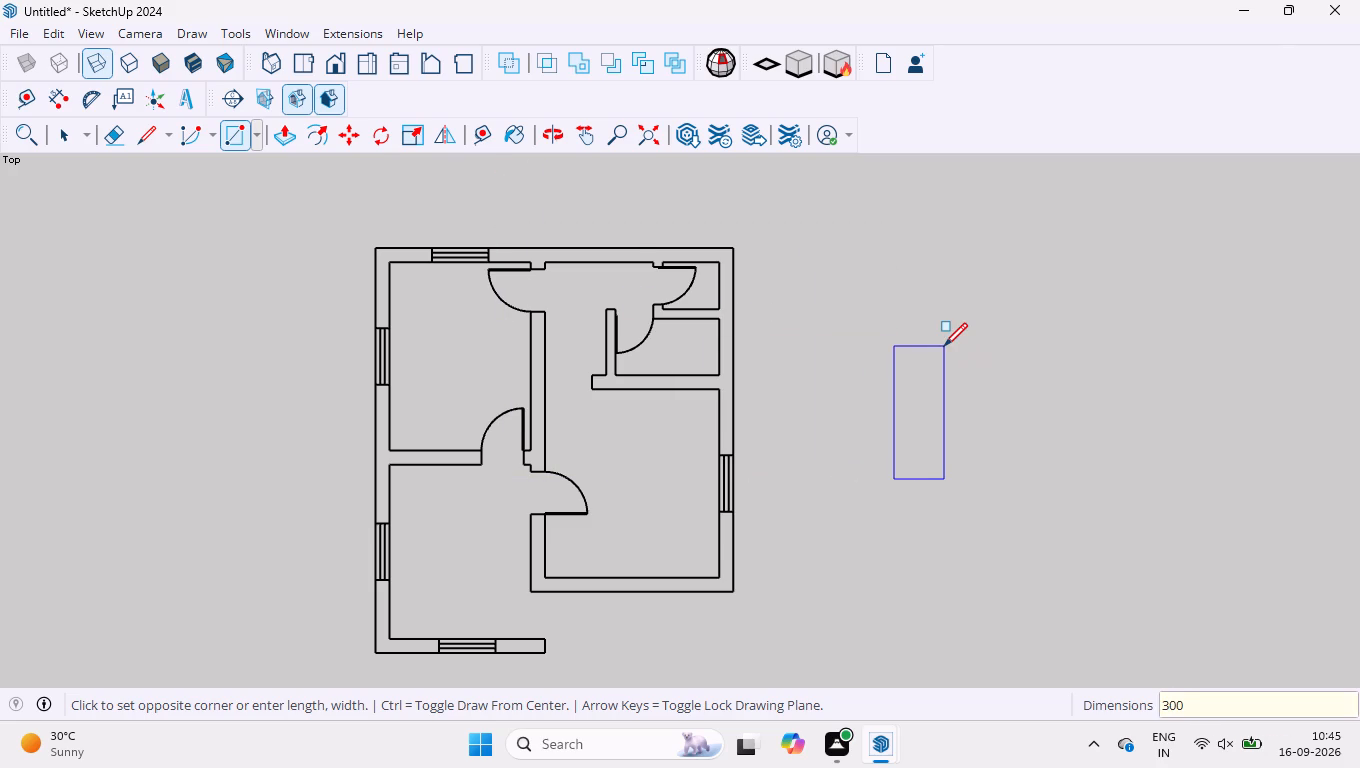
type("500")
key("Return")
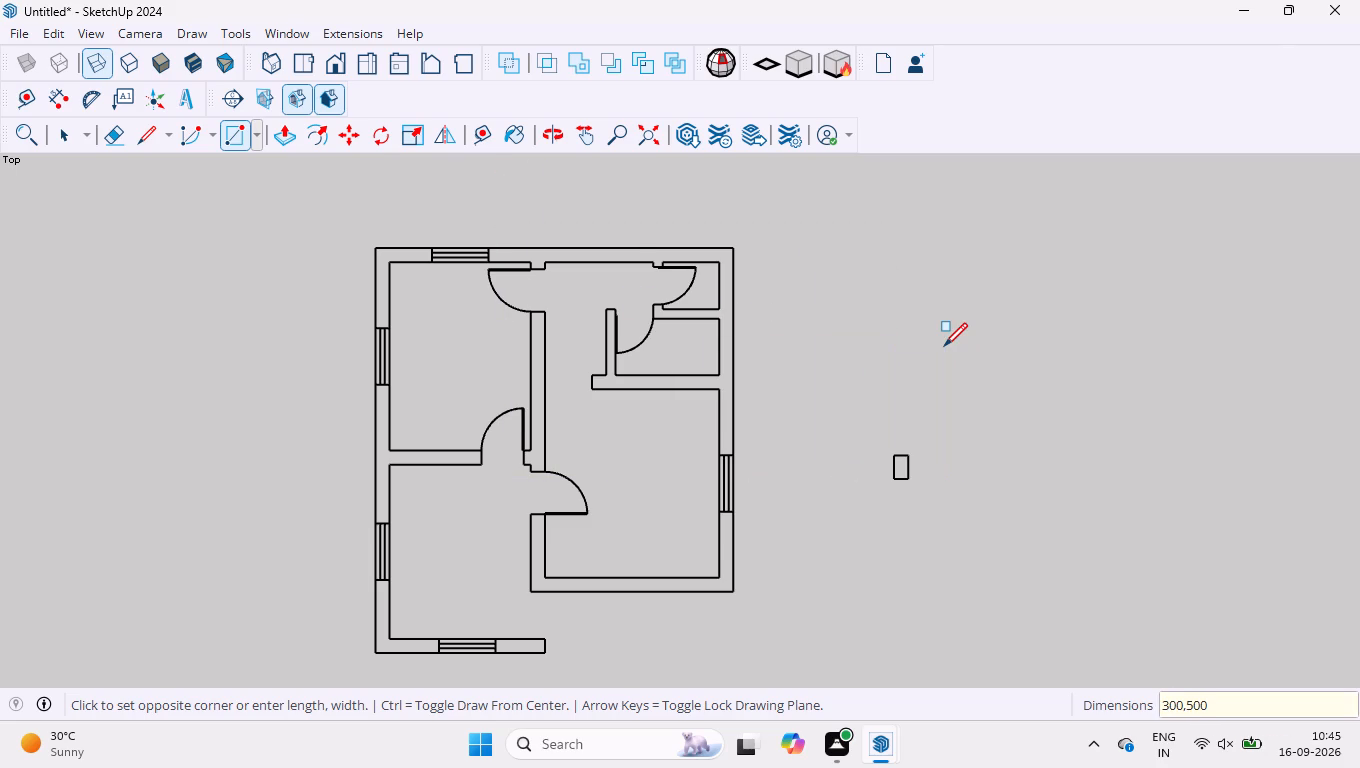
scroll(922, 508, "up", 1)
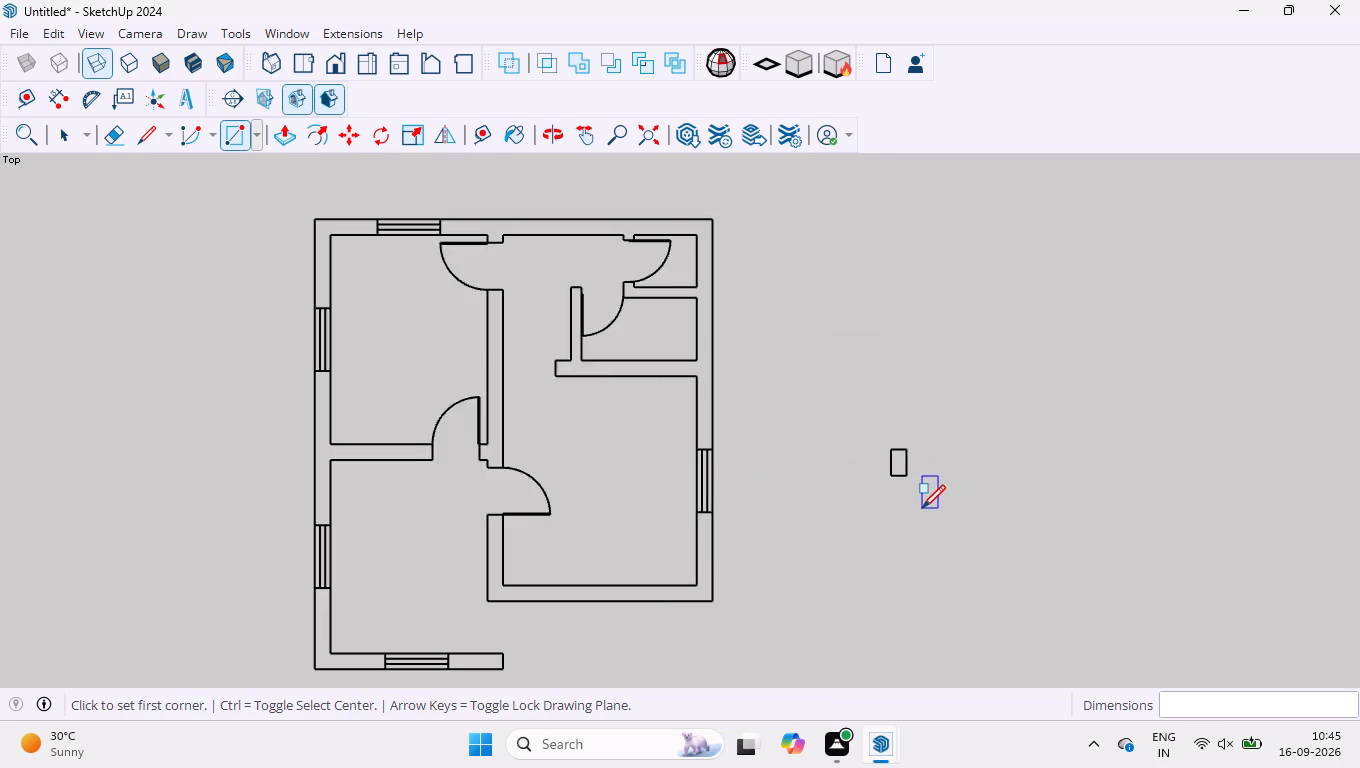
scroll(922, 508, "up", 4)
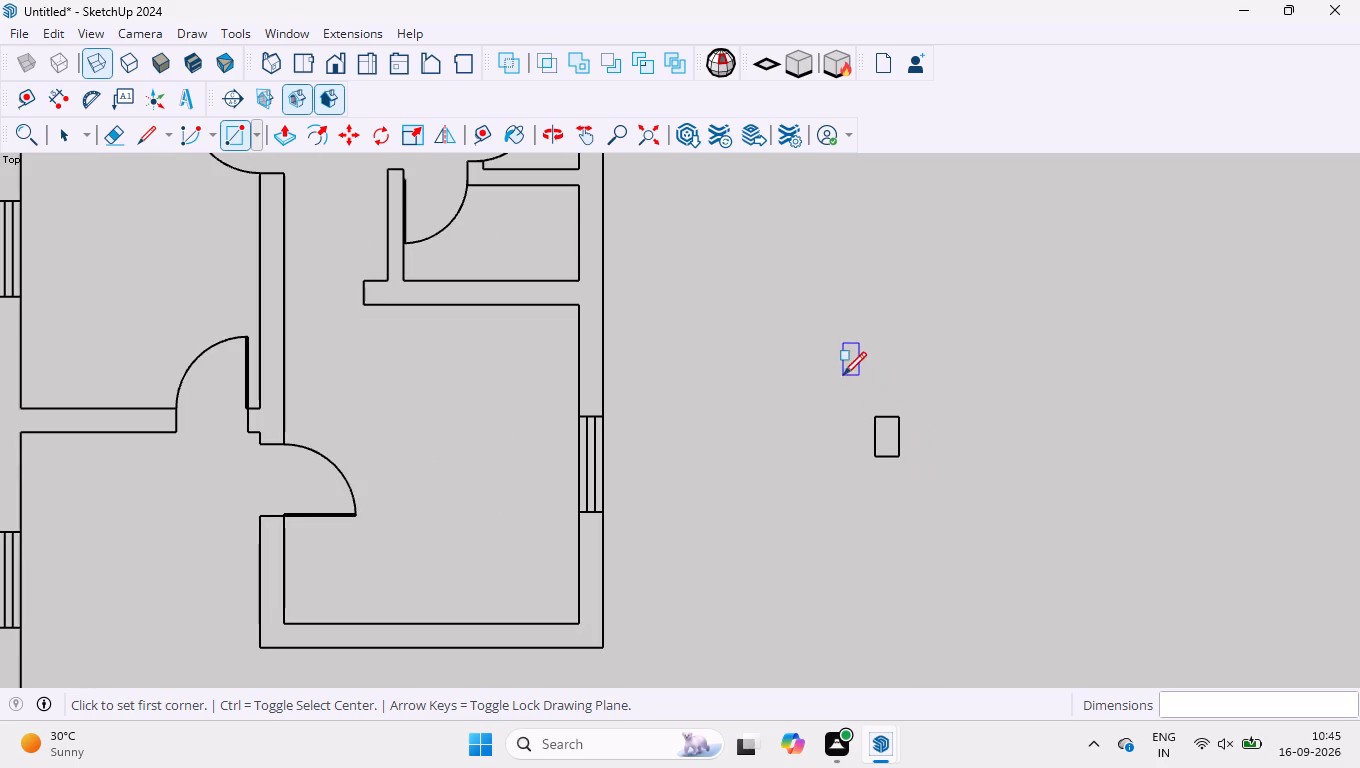
Make a group of the whole 300 by 500 mm rectangle.
key("space")
left_click_drag(840, 372, 941, 523)
right_click(897, 453)
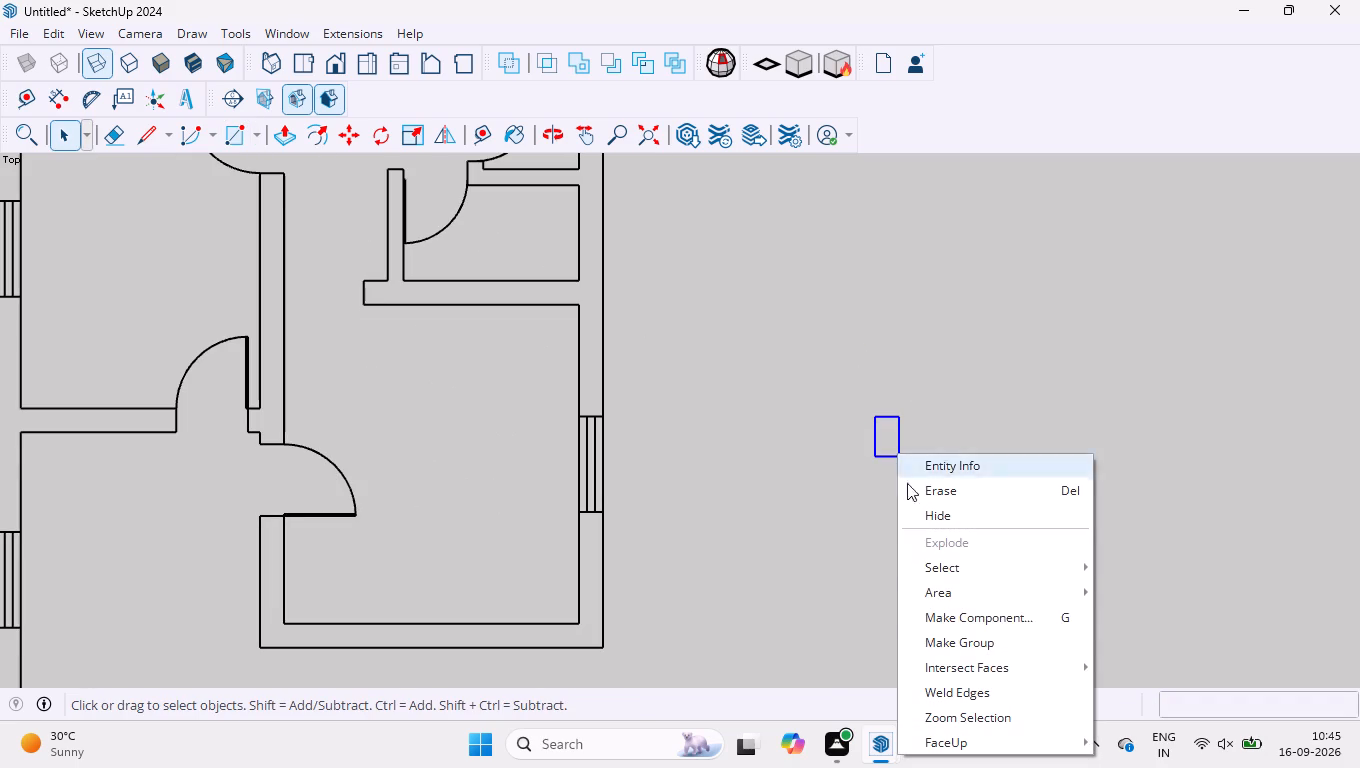
left_click(918, 653)
Reselect the grouped 300 by 500 mm rectangle and make a group of it again.
left_click(896, 478)
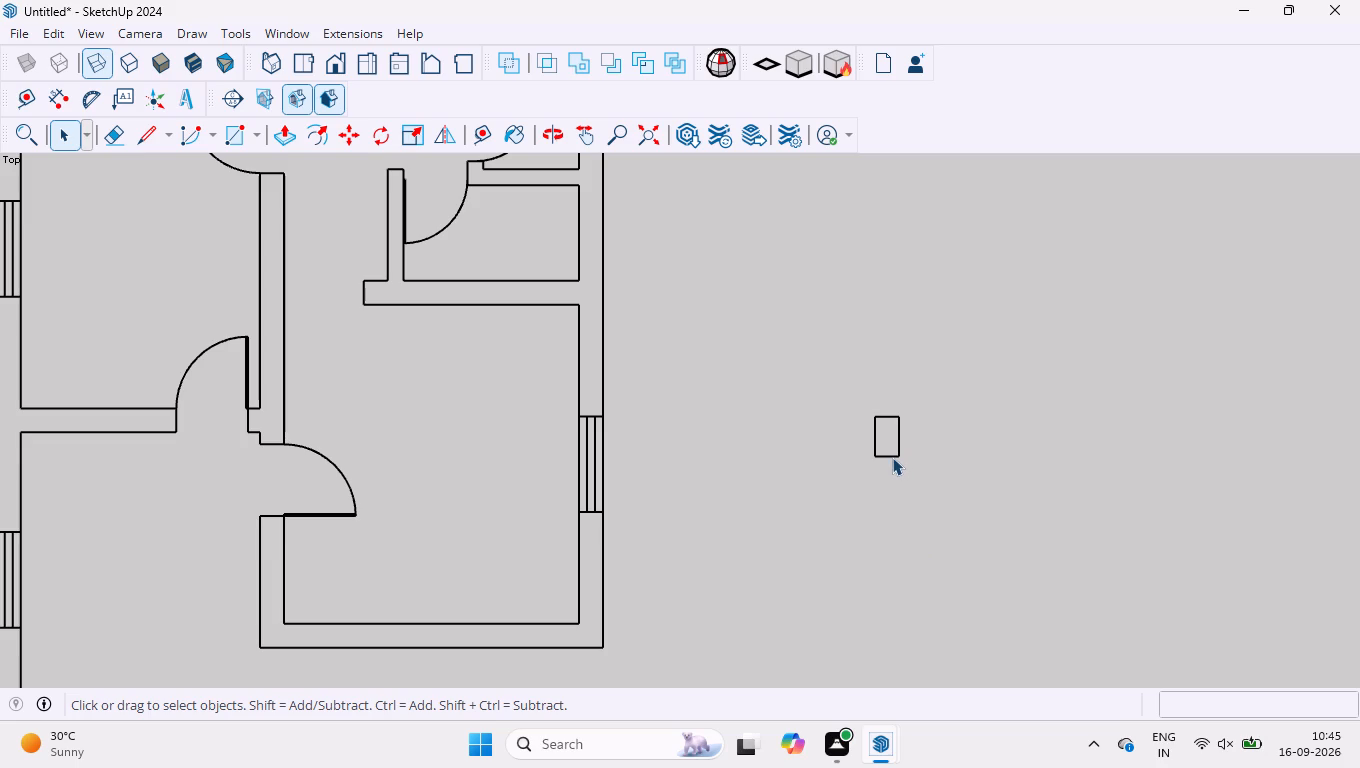
right_click(892, 457)
left_click(850, 458)
left_click_drag(856, 344, 917, 538)
right_click(890, 454)
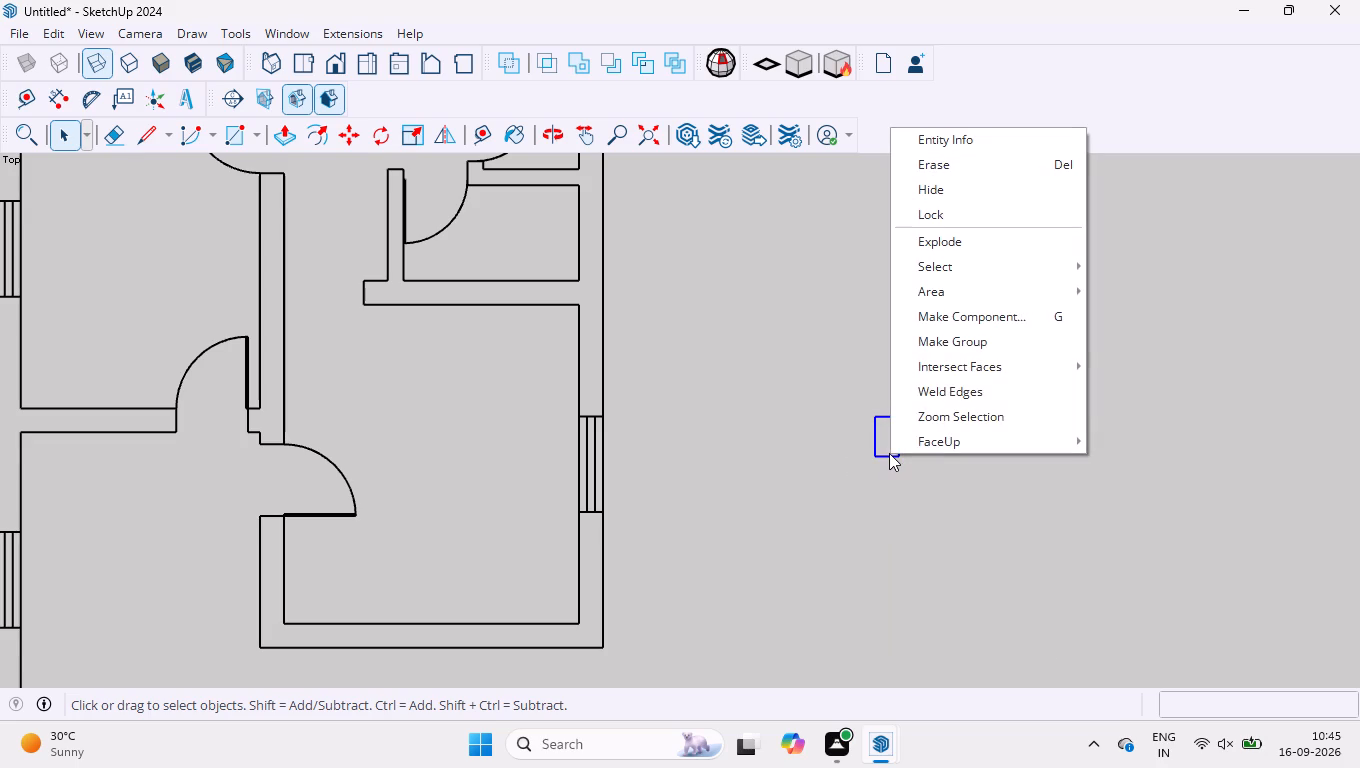
left_click(964, 349)
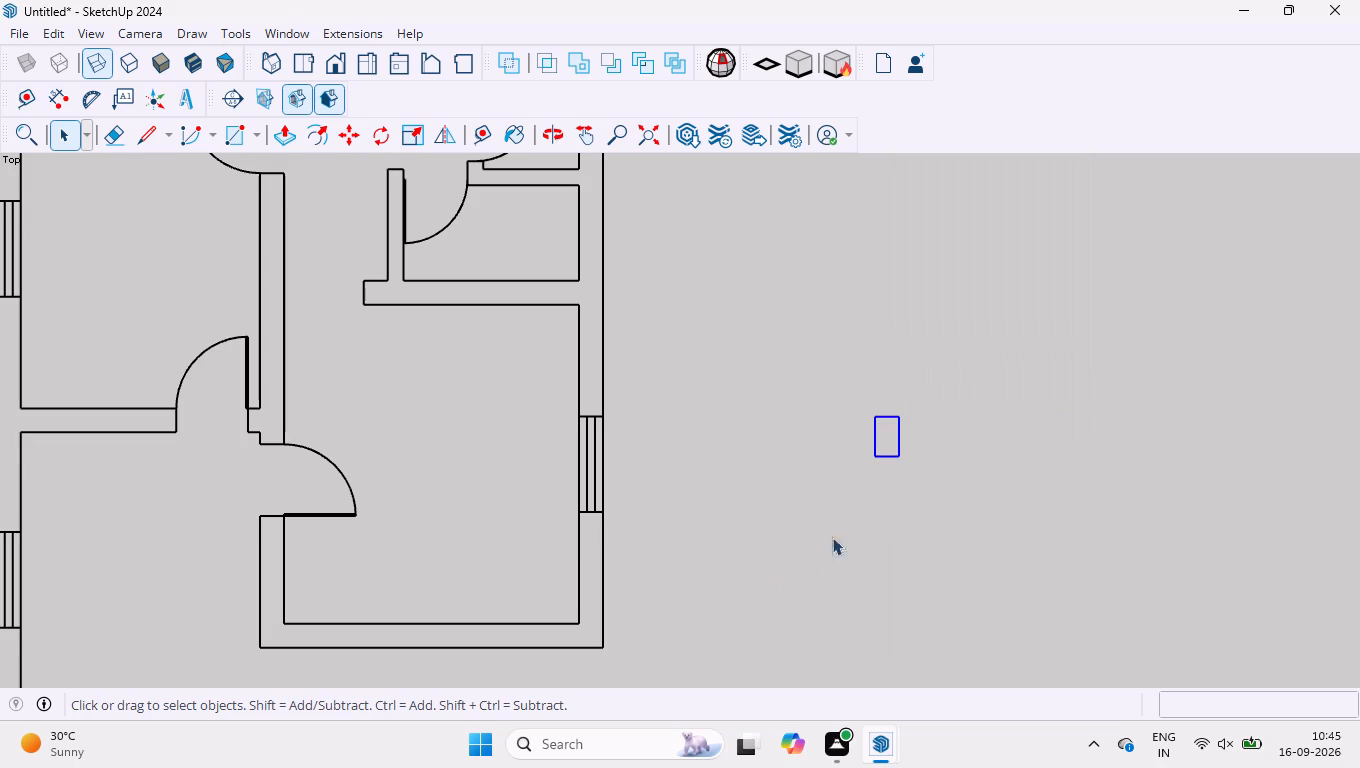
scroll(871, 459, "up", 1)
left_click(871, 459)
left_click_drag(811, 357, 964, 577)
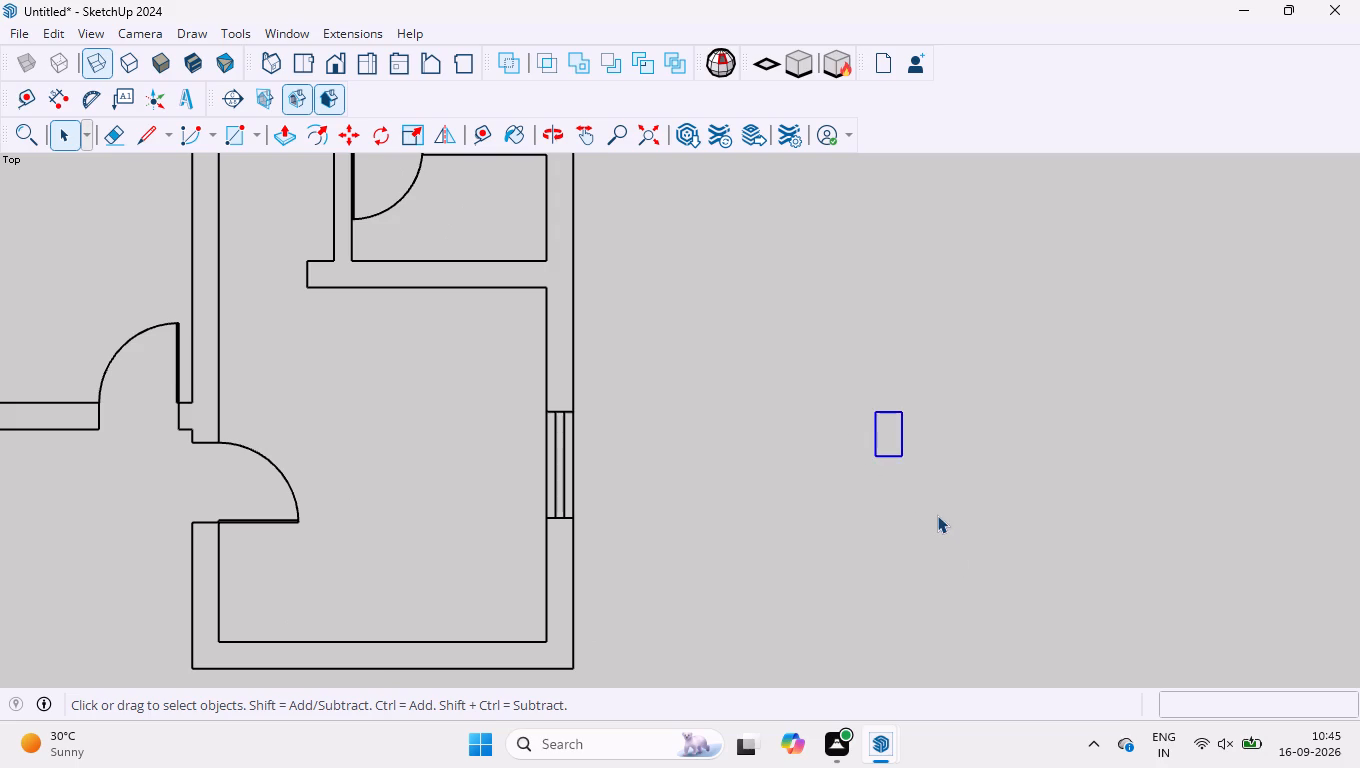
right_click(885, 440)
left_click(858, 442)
Select the 300 by 500 mm rectangle's face together with its bottom edge and make a group of them.
scroll(898, 446, "up", 18)
left_click(870, 439)
scroll(892, 431, "up", 12)
left_click(780, 486)
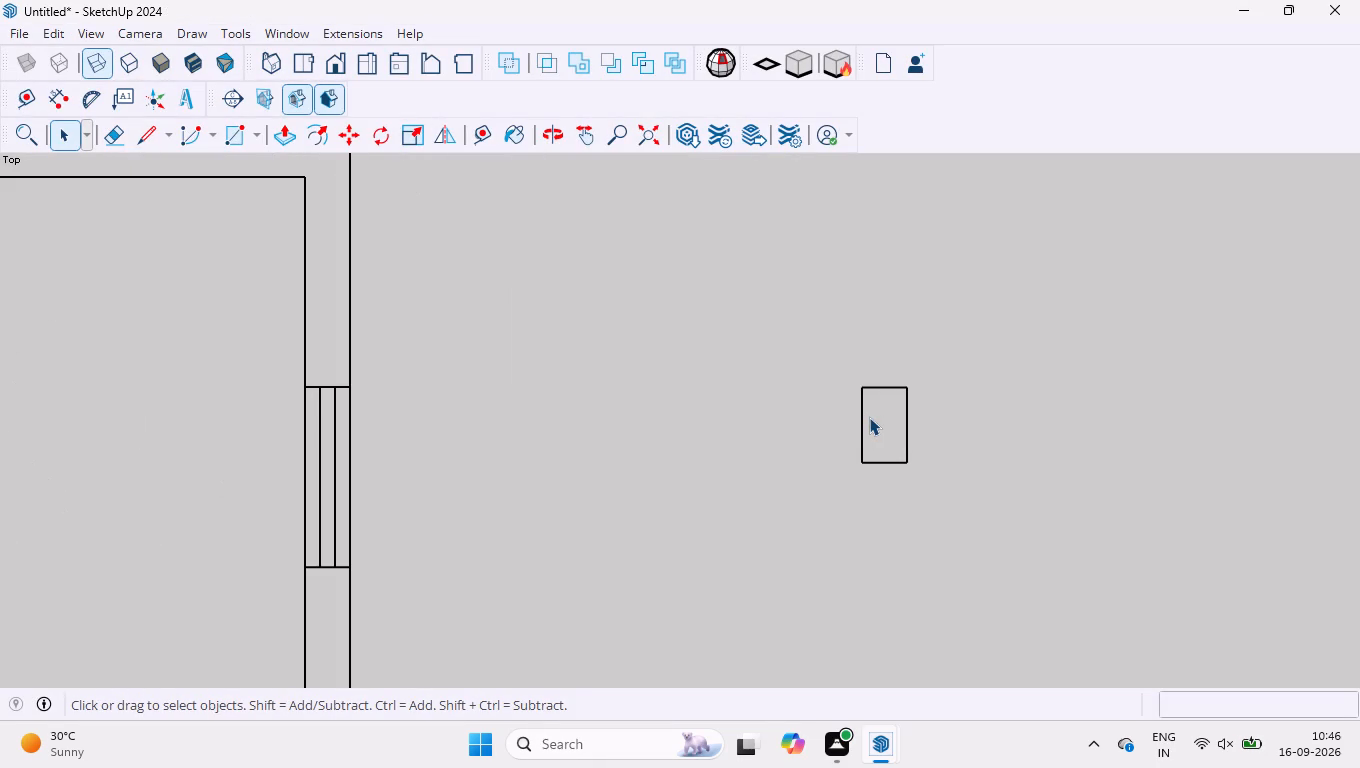
scroll(874, 473, "up", 11)
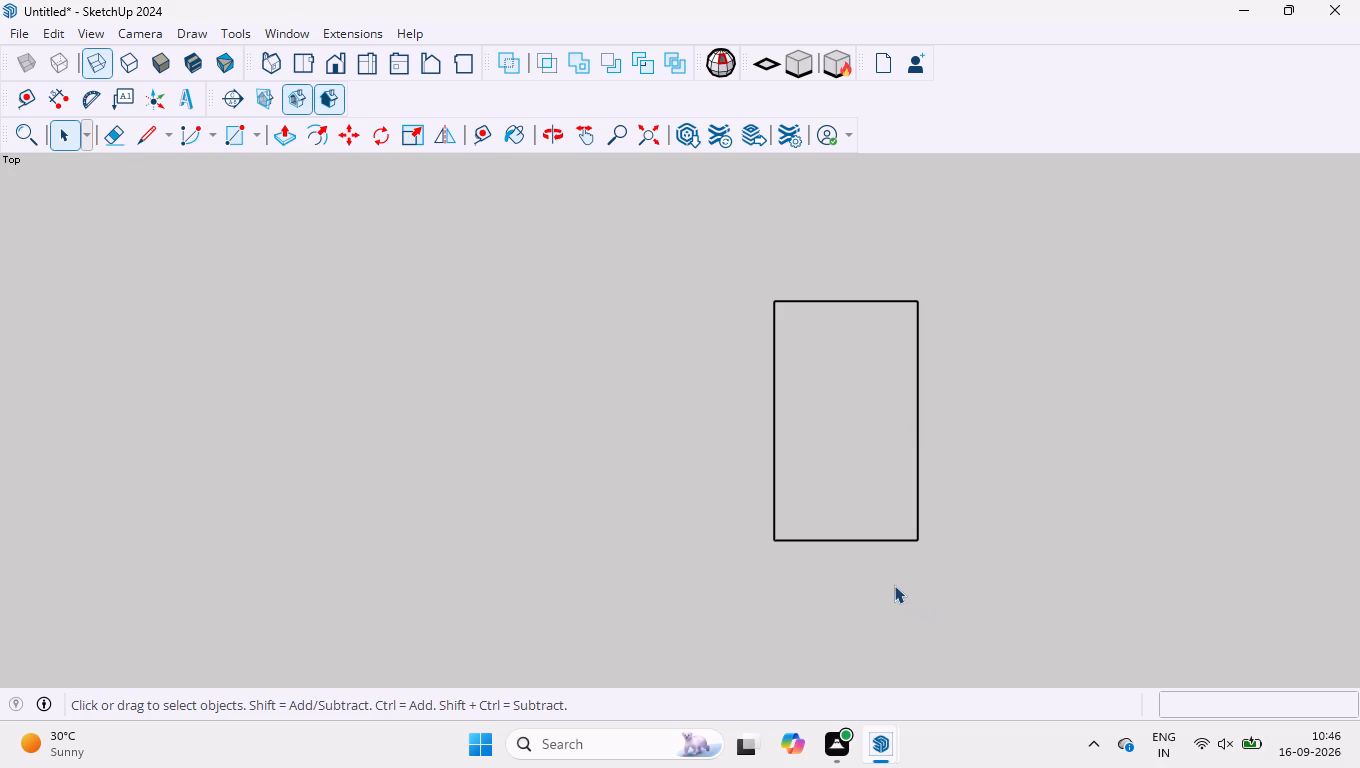
scroll(871, 565, "up", 1)
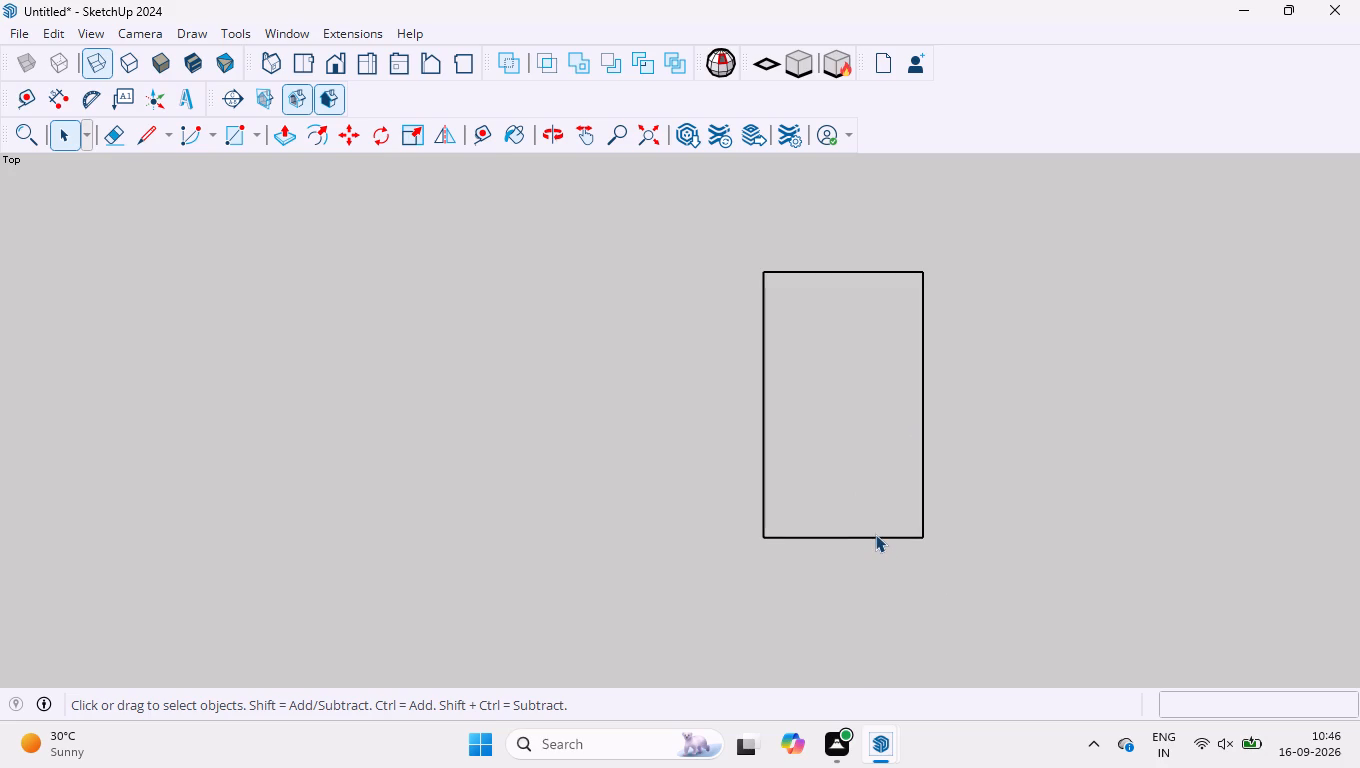
double_click(875, 537)
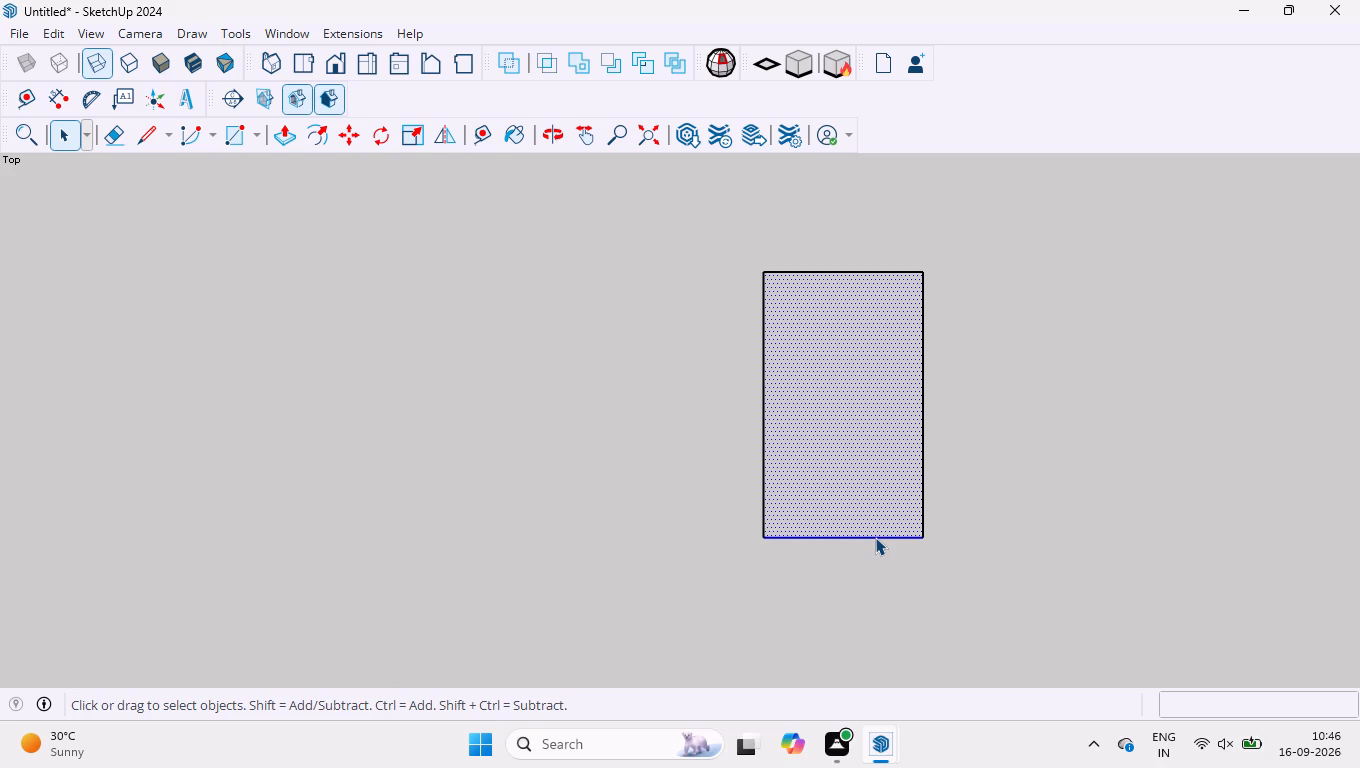
right_click(841, 464)
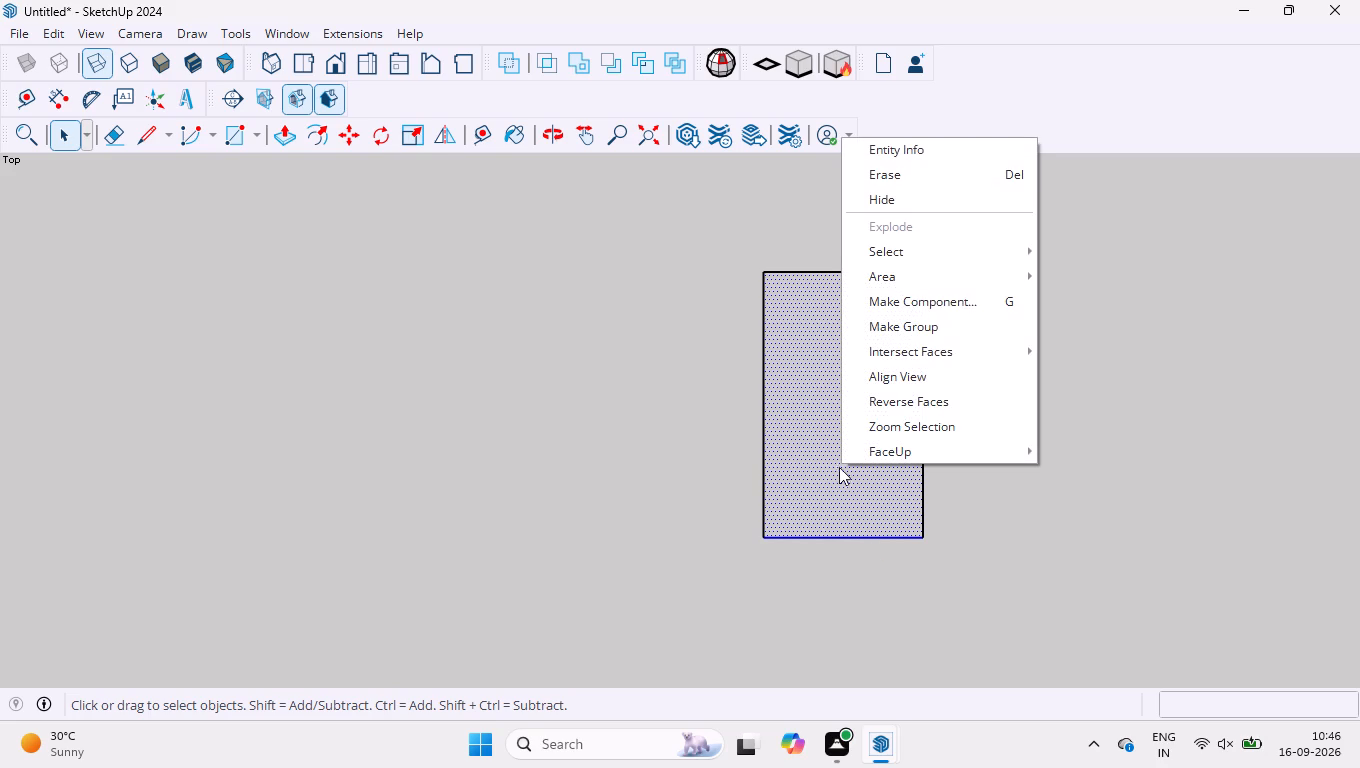
left_click(900, 331)
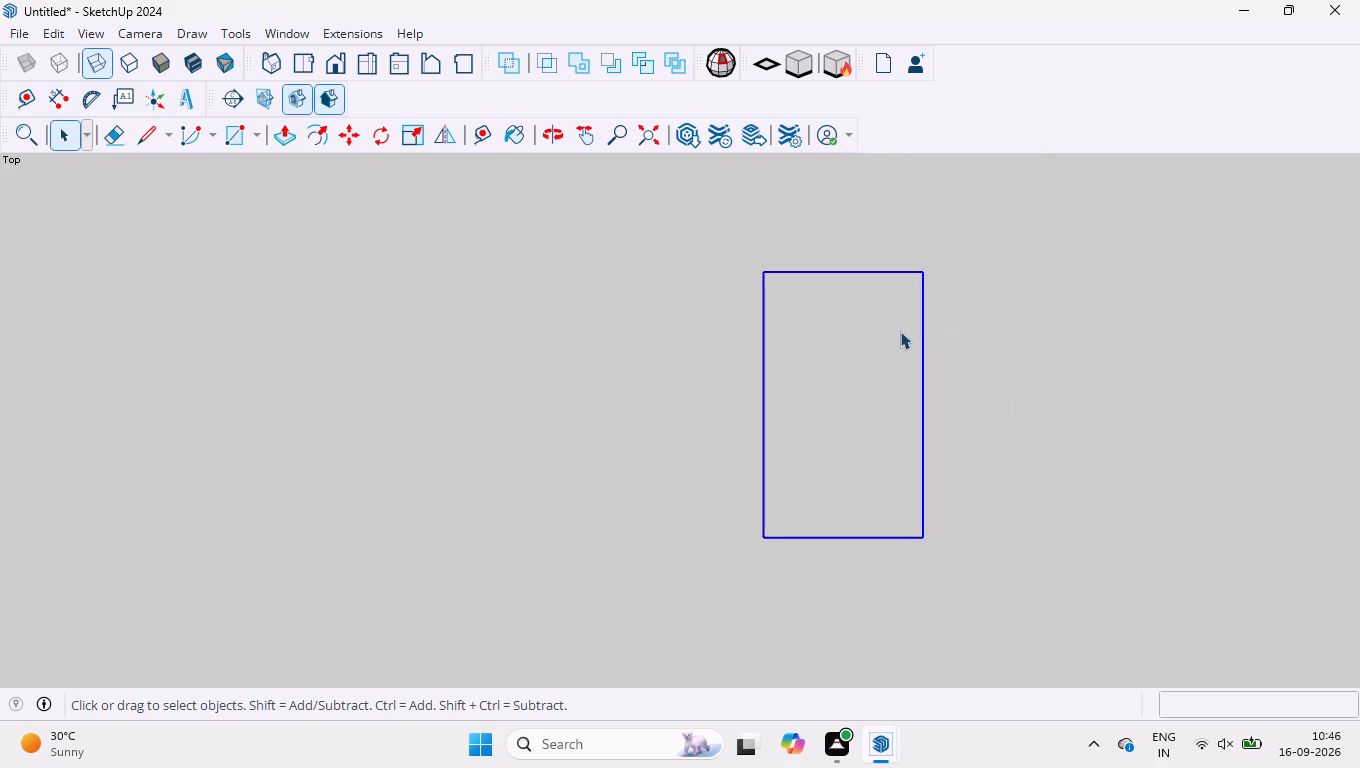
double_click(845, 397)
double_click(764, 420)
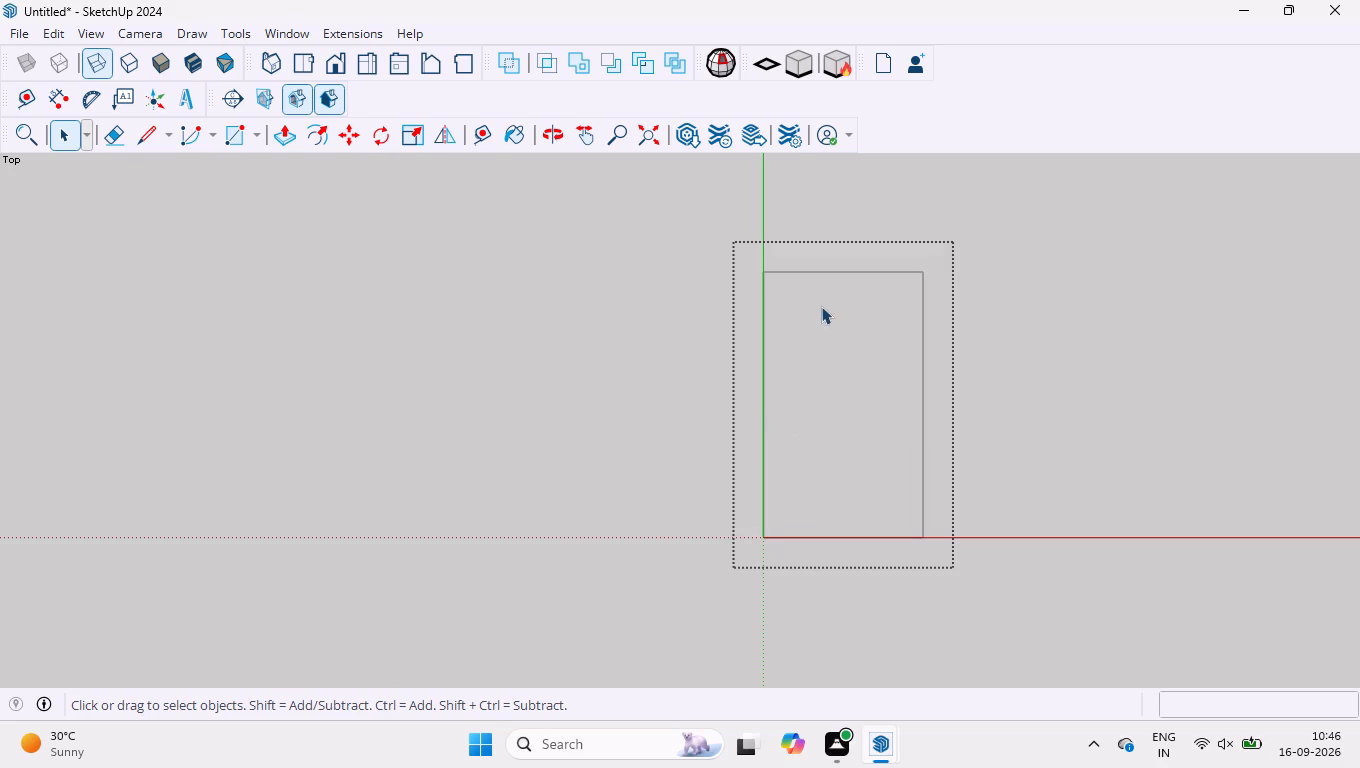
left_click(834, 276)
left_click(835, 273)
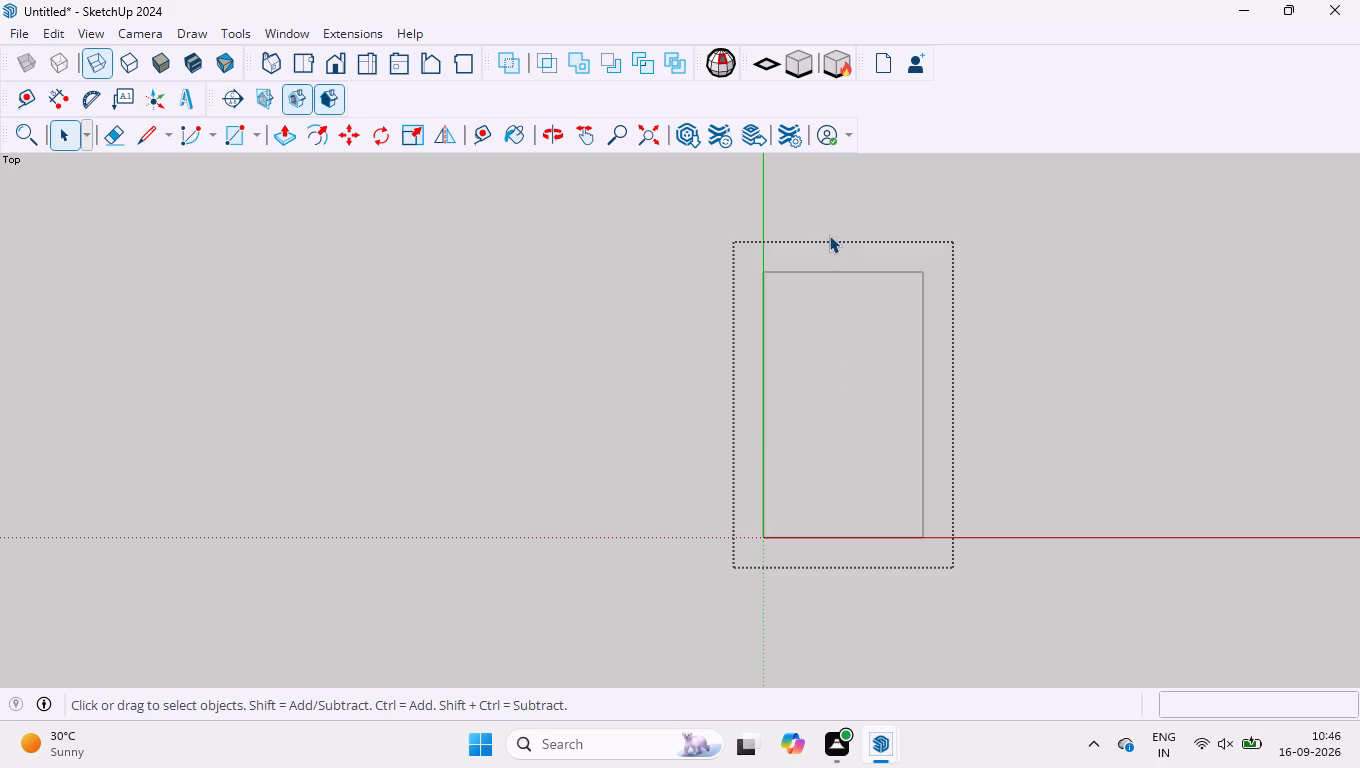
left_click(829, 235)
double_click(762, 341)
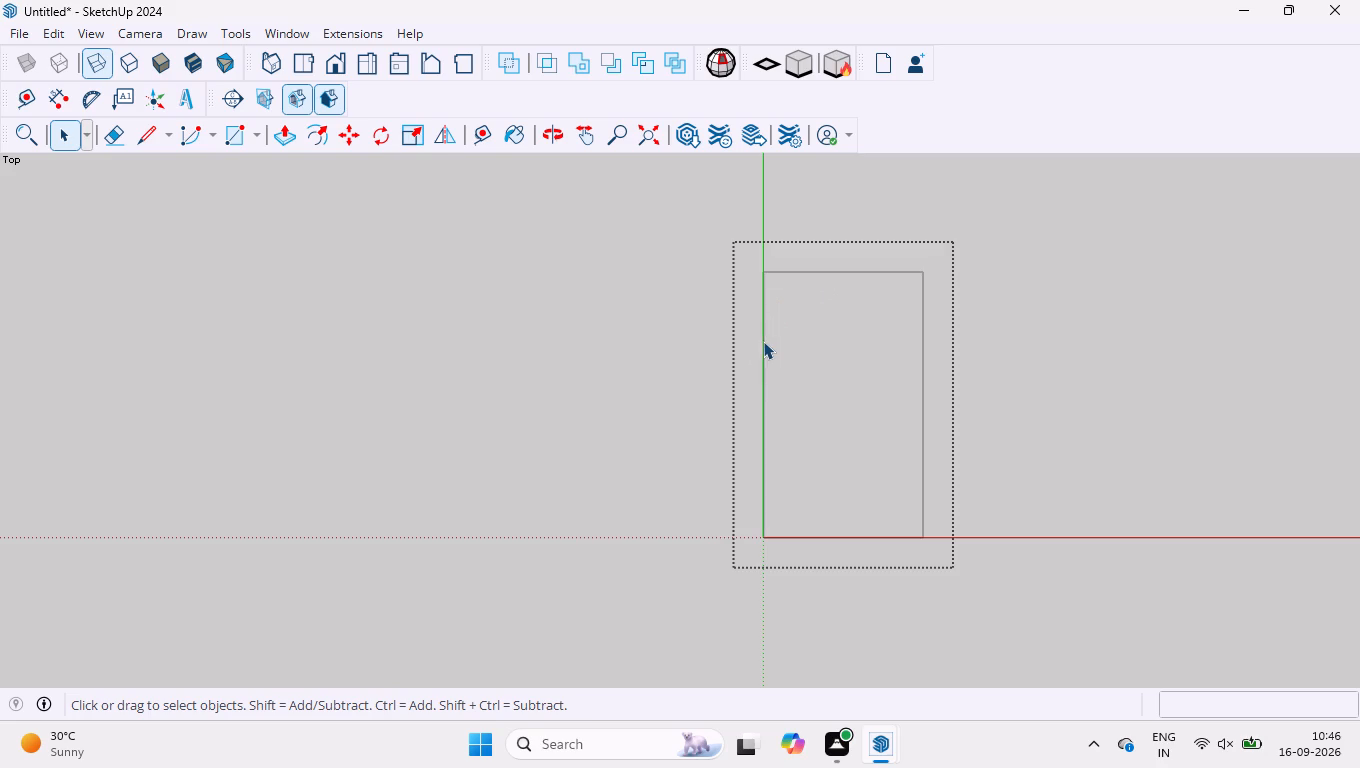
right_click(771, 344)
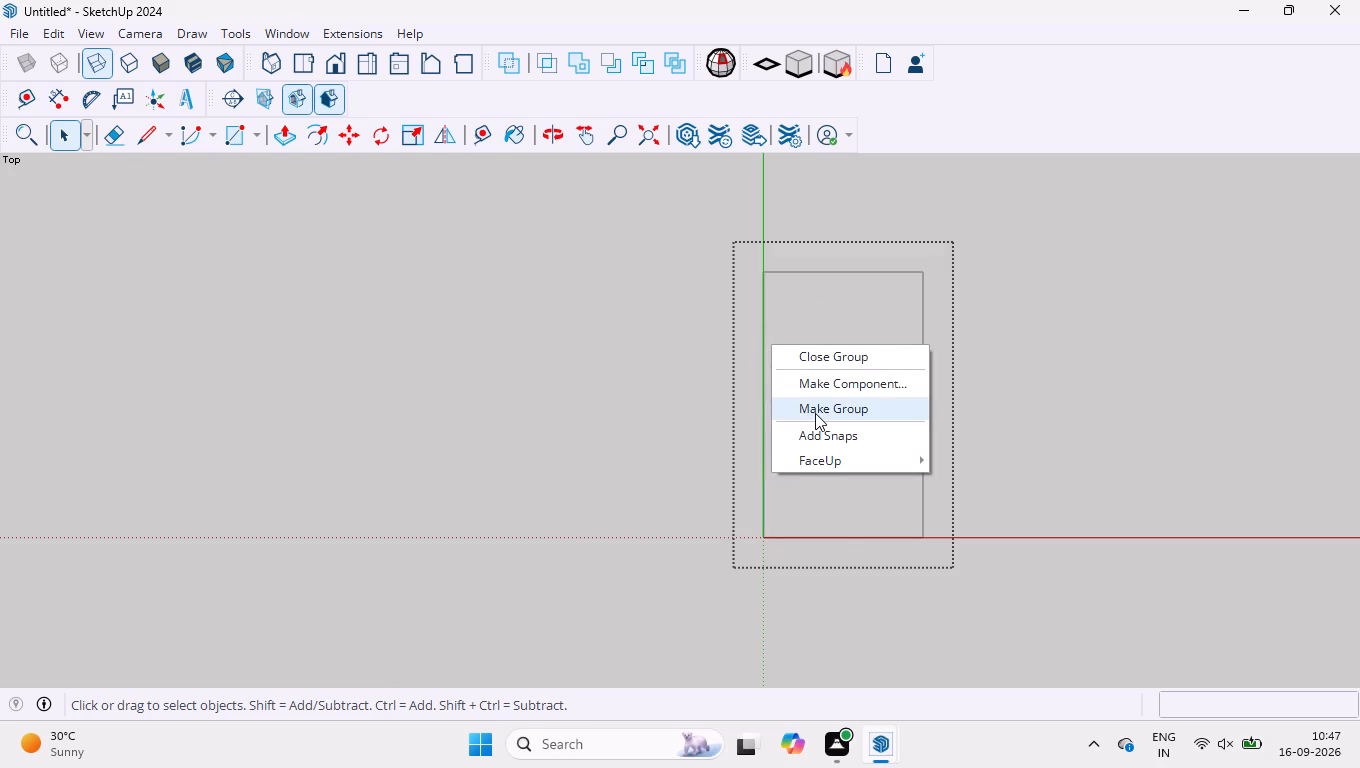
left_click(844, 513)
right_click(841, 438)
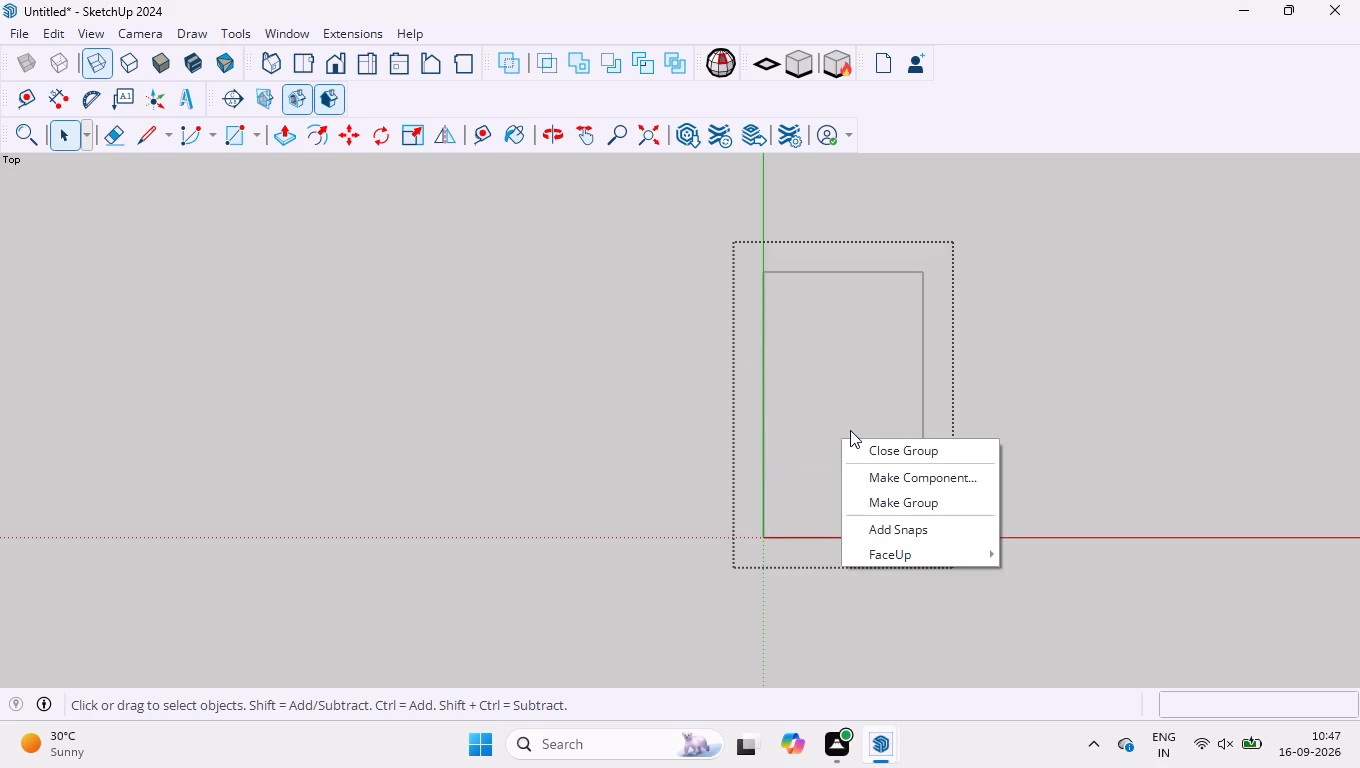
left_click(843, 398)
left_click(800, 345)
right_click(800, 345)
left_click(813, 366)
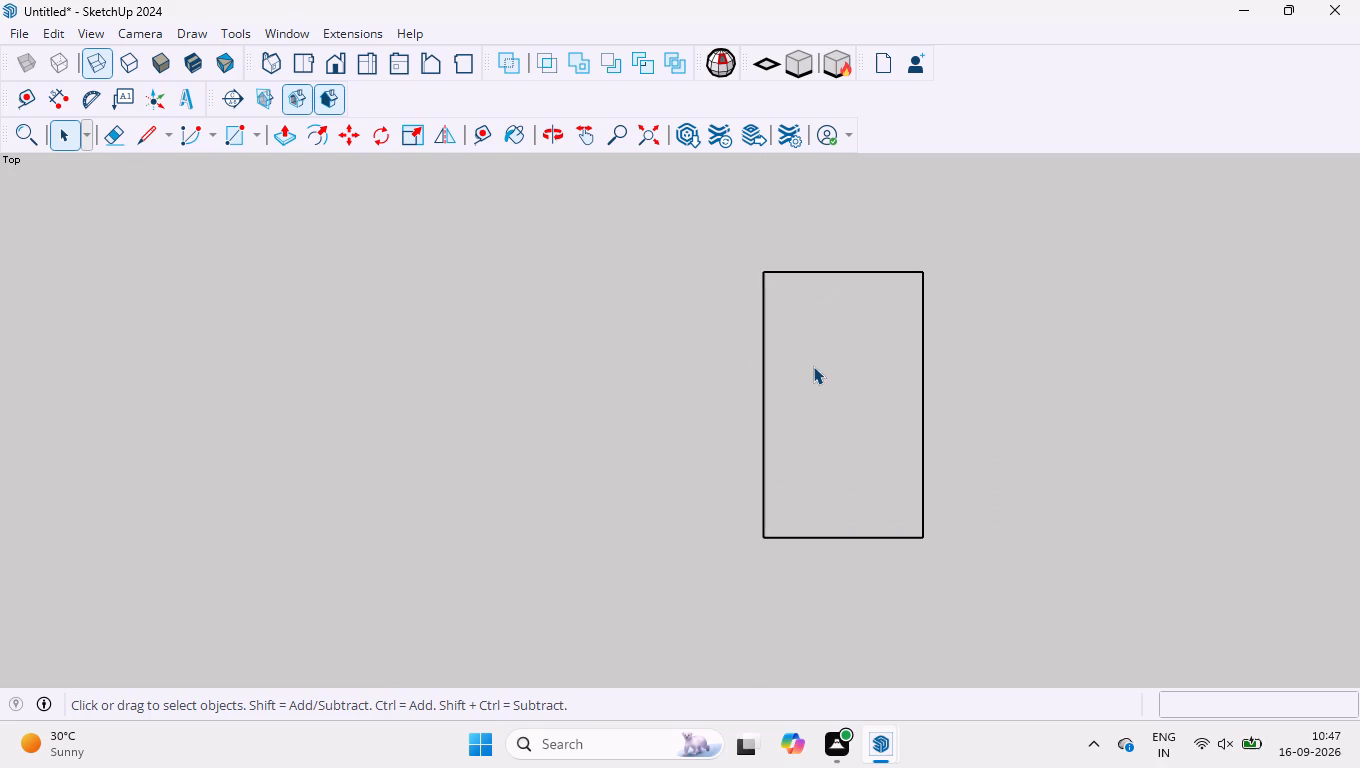
Open the rectangle's group for editing and divide its top edge into 3 equal segments.
left_click(764, 444)
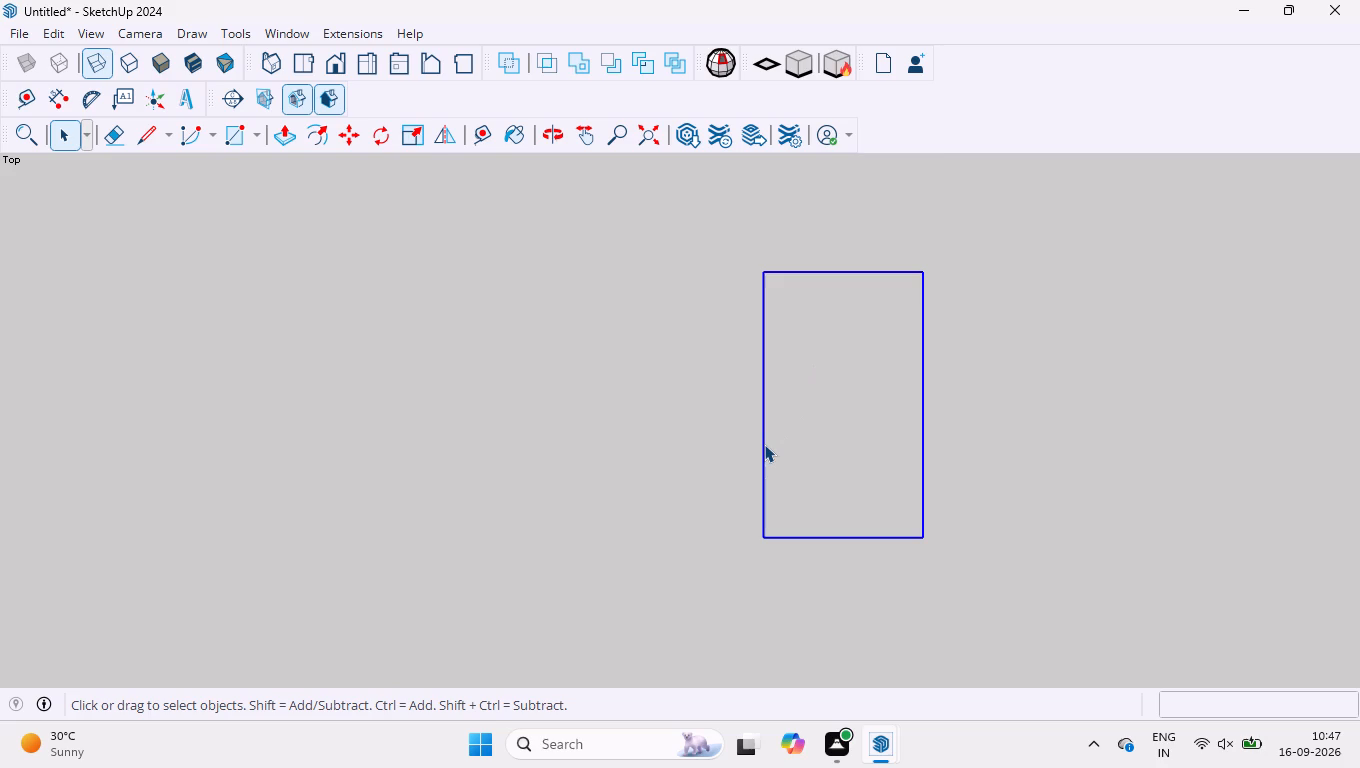
right_click(764, 444)
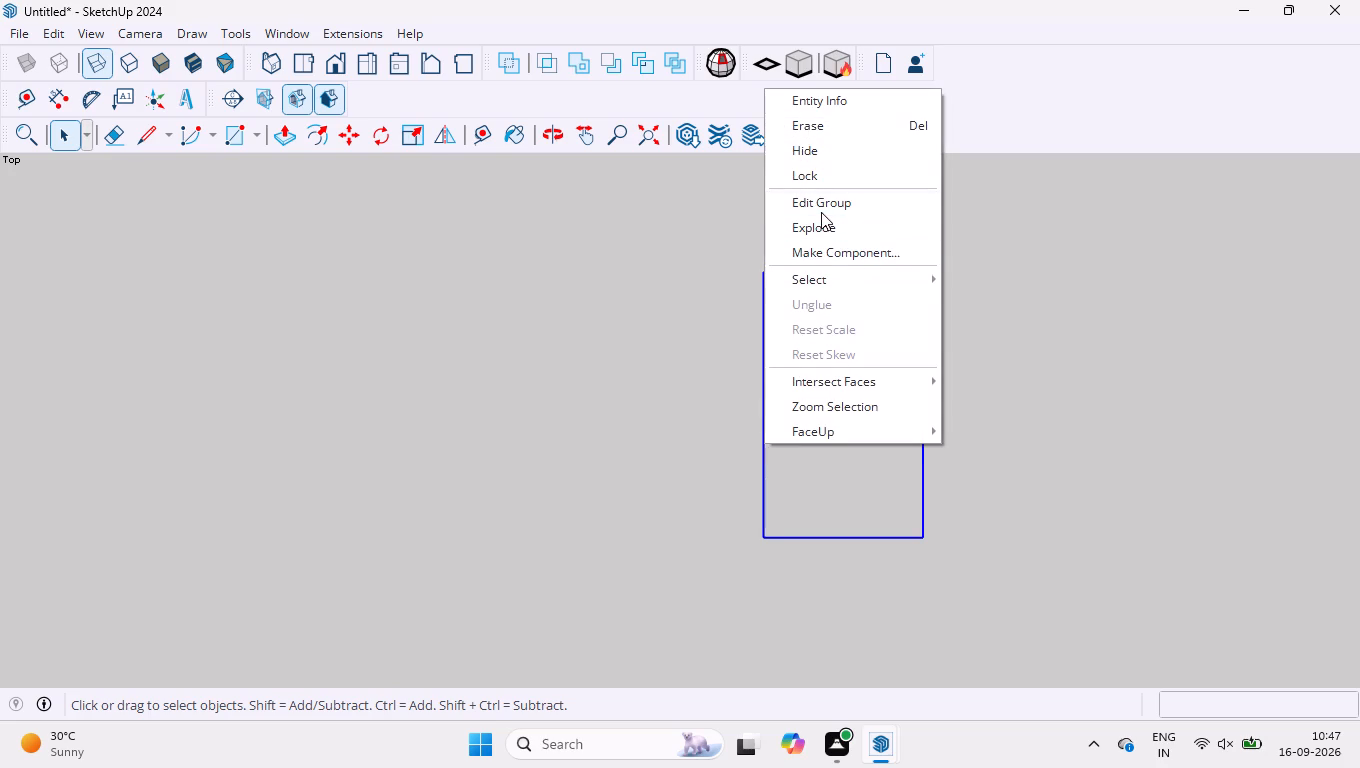
left_click(823, 207)
left_click(853, 342)
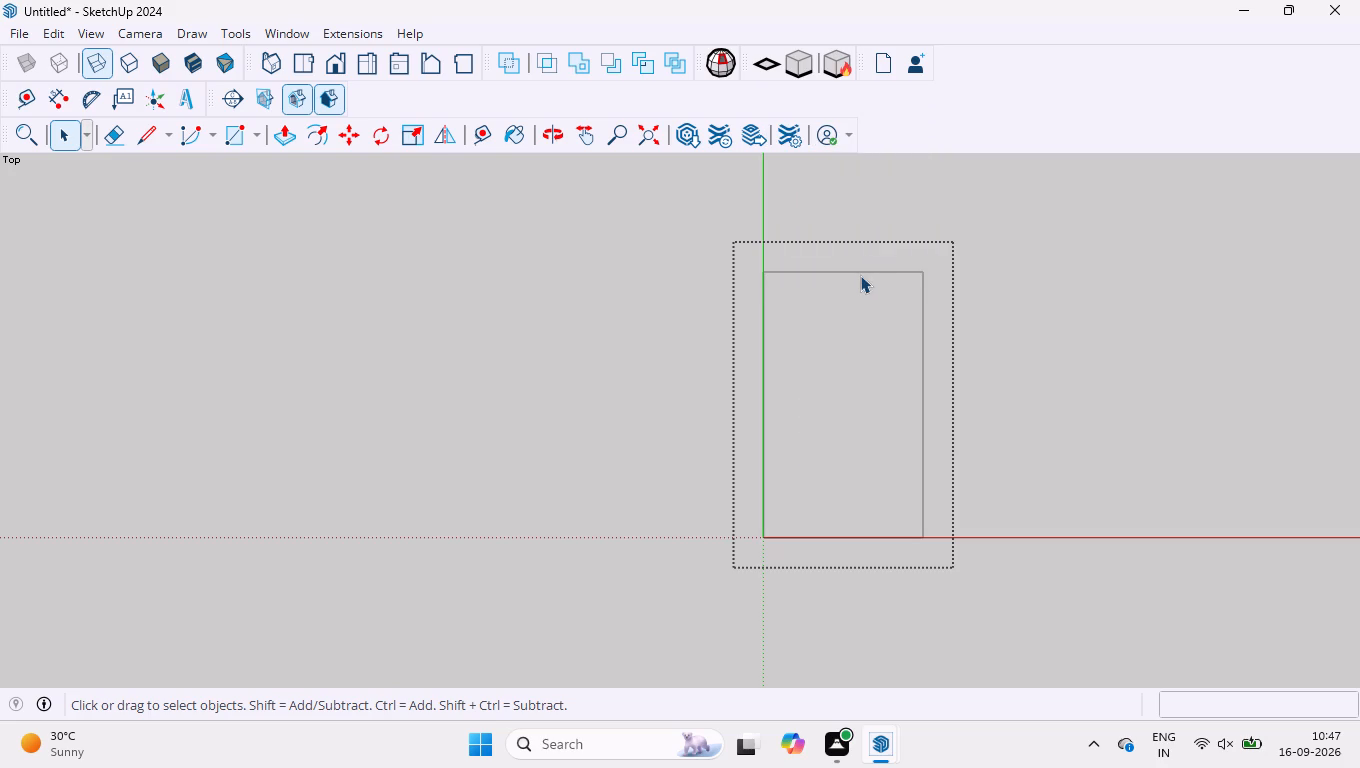
double_click(860, 275)
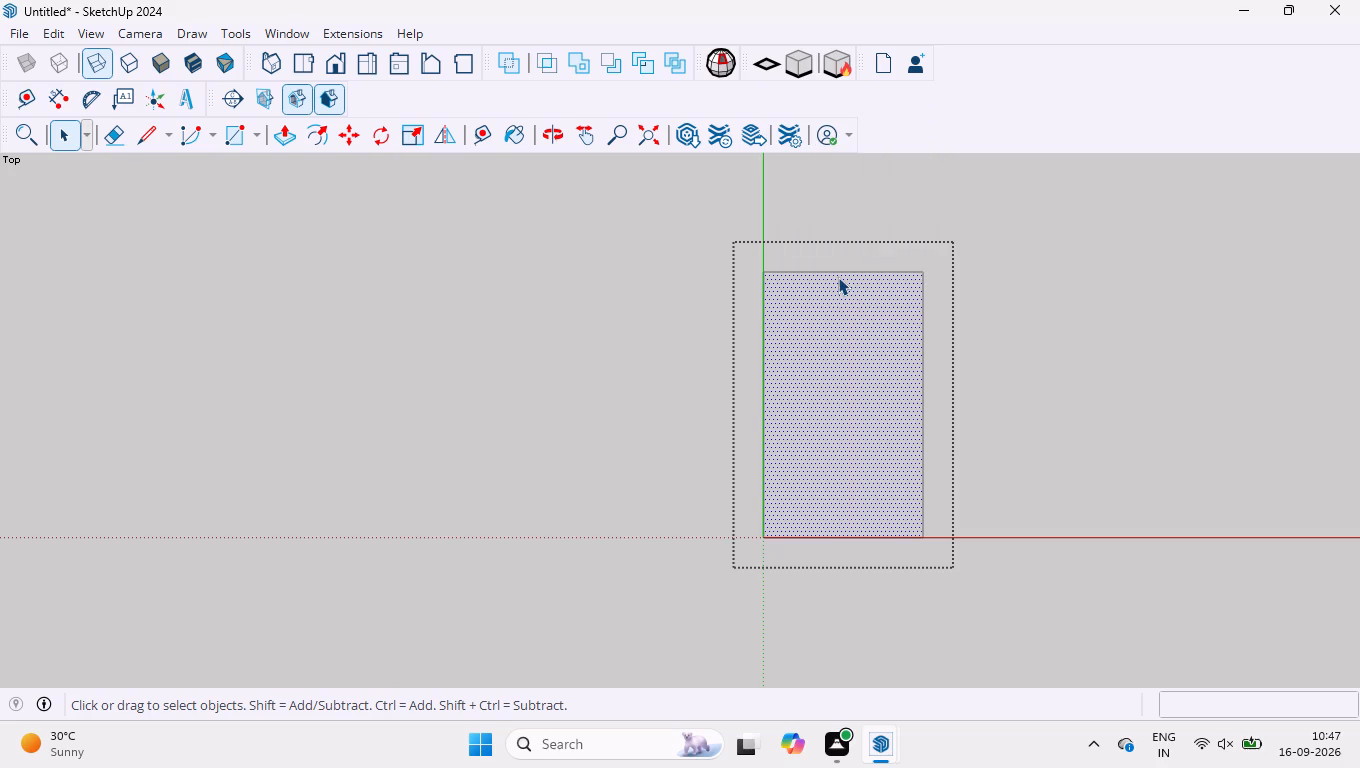
left_click(838, 277)
right_click(838, 277)
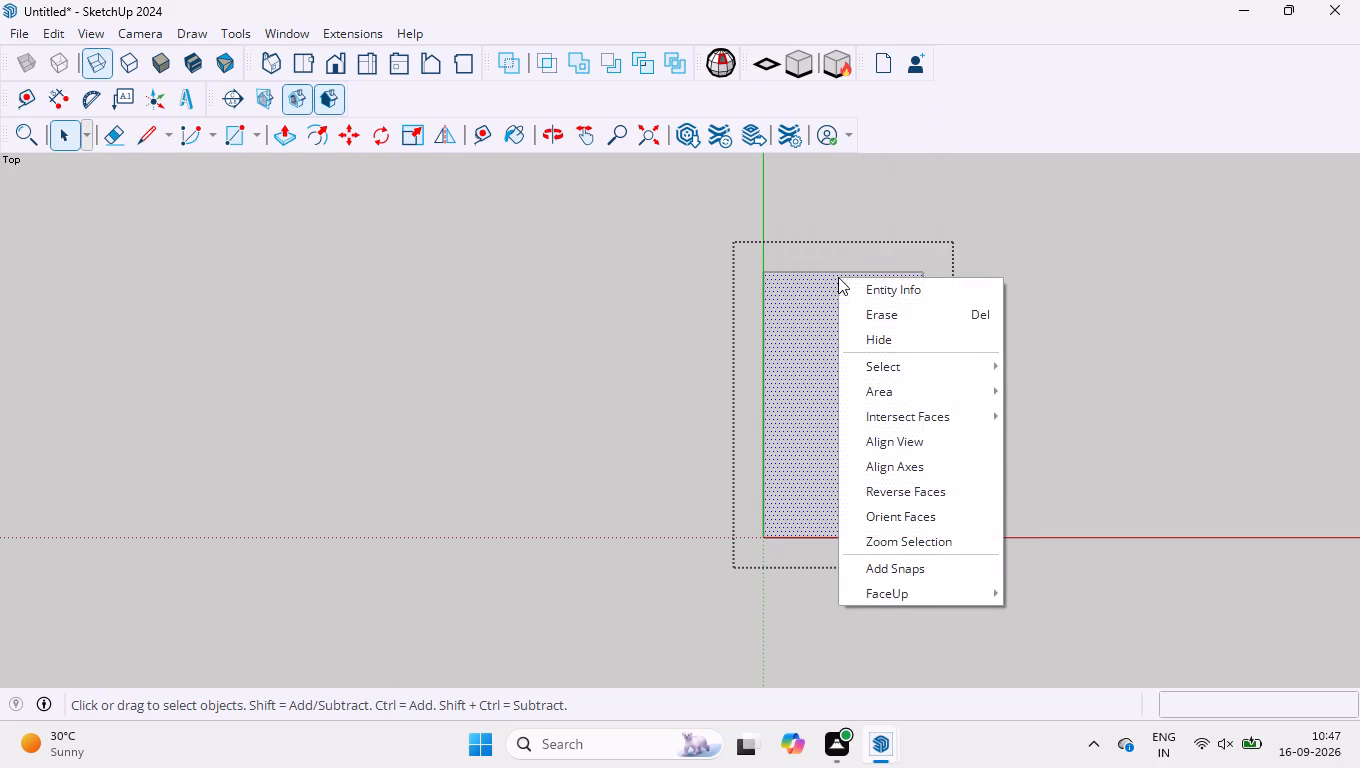
left_click(812, 434)
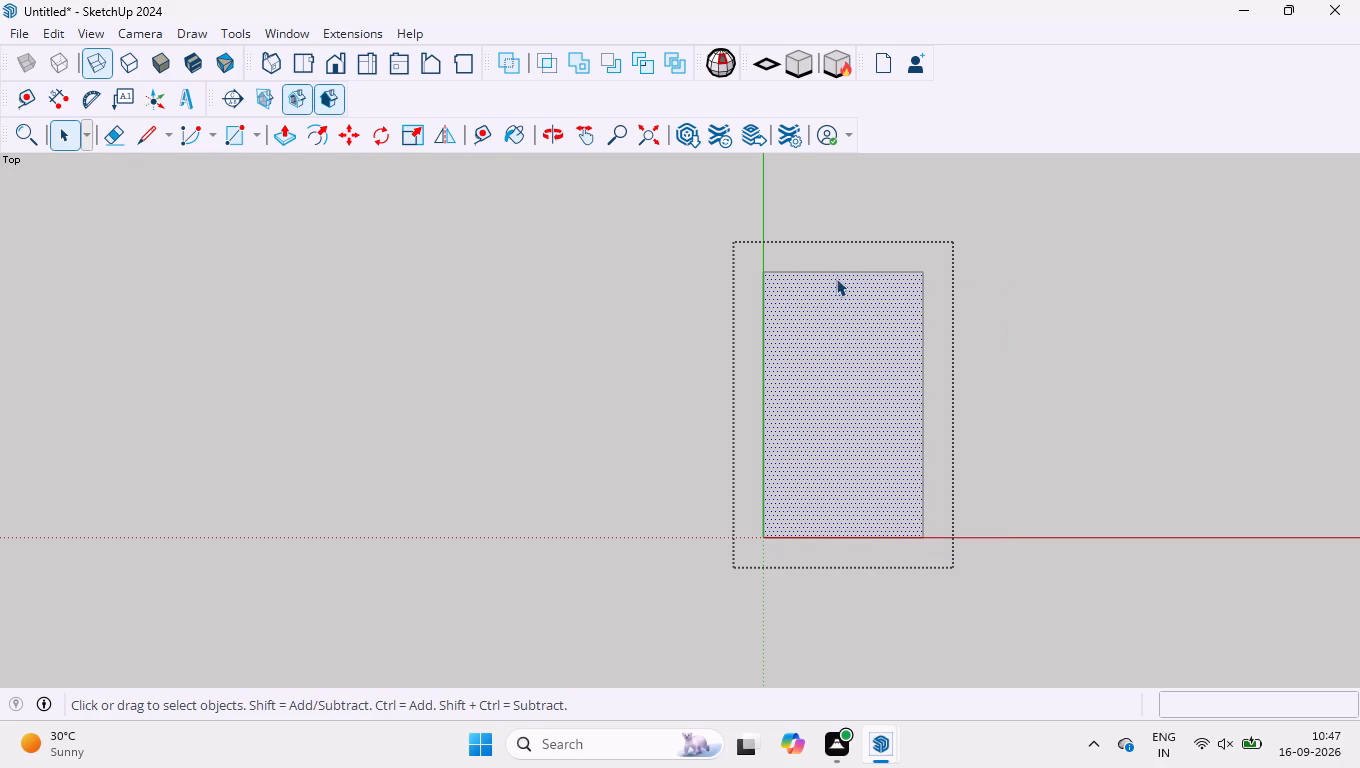
right_click(835, 272)
left_click(897, 415)
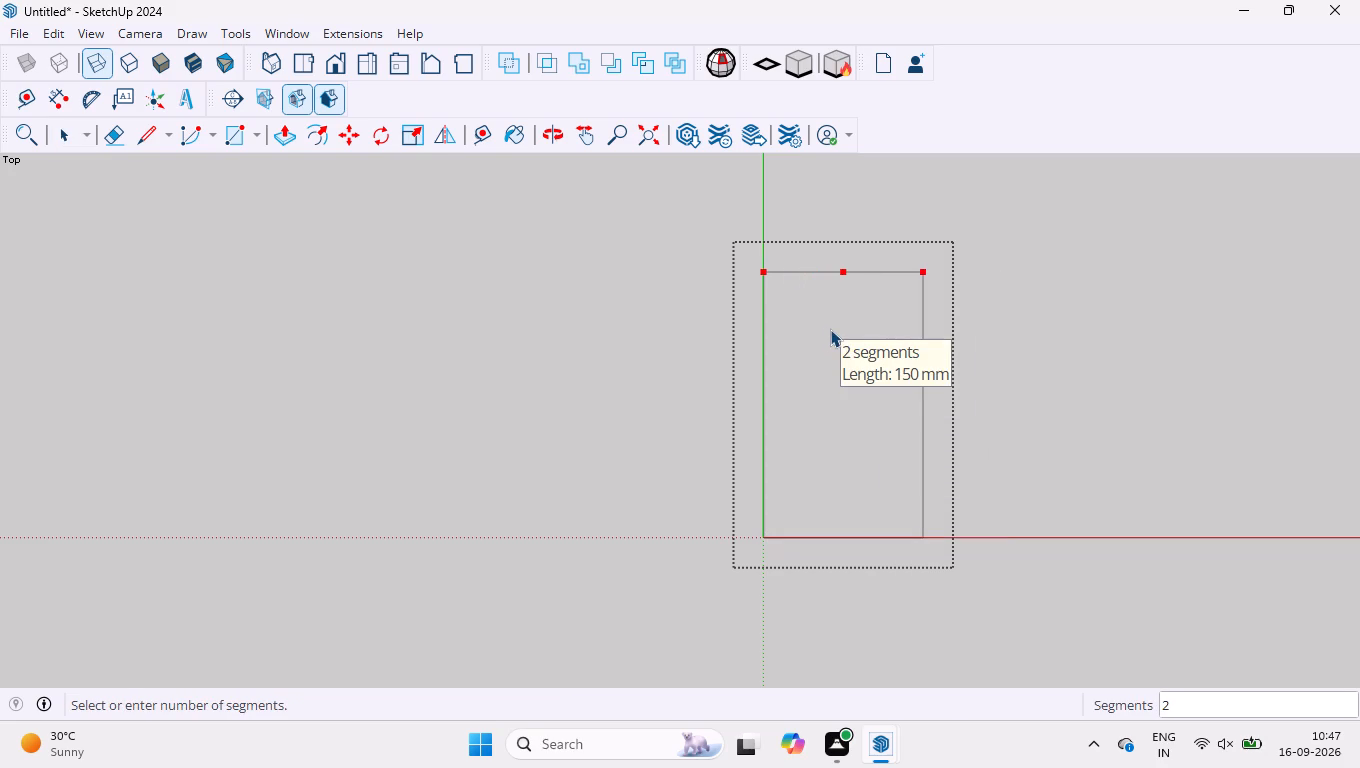
key("3")
key("Return")
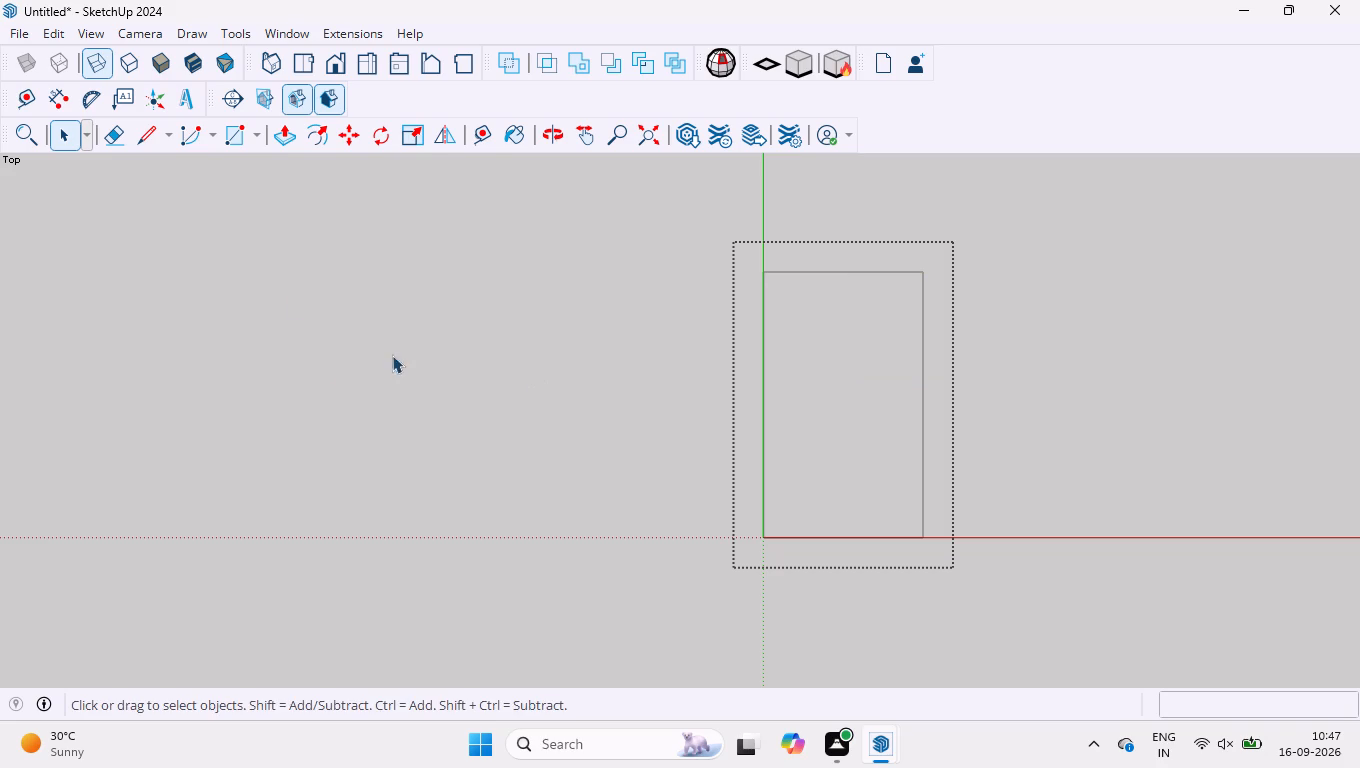
Draw two vertical 500 mm lines from the top edge's division points to the bottom edge, splitting the rectangle into three strips.
left_click(148, 135)
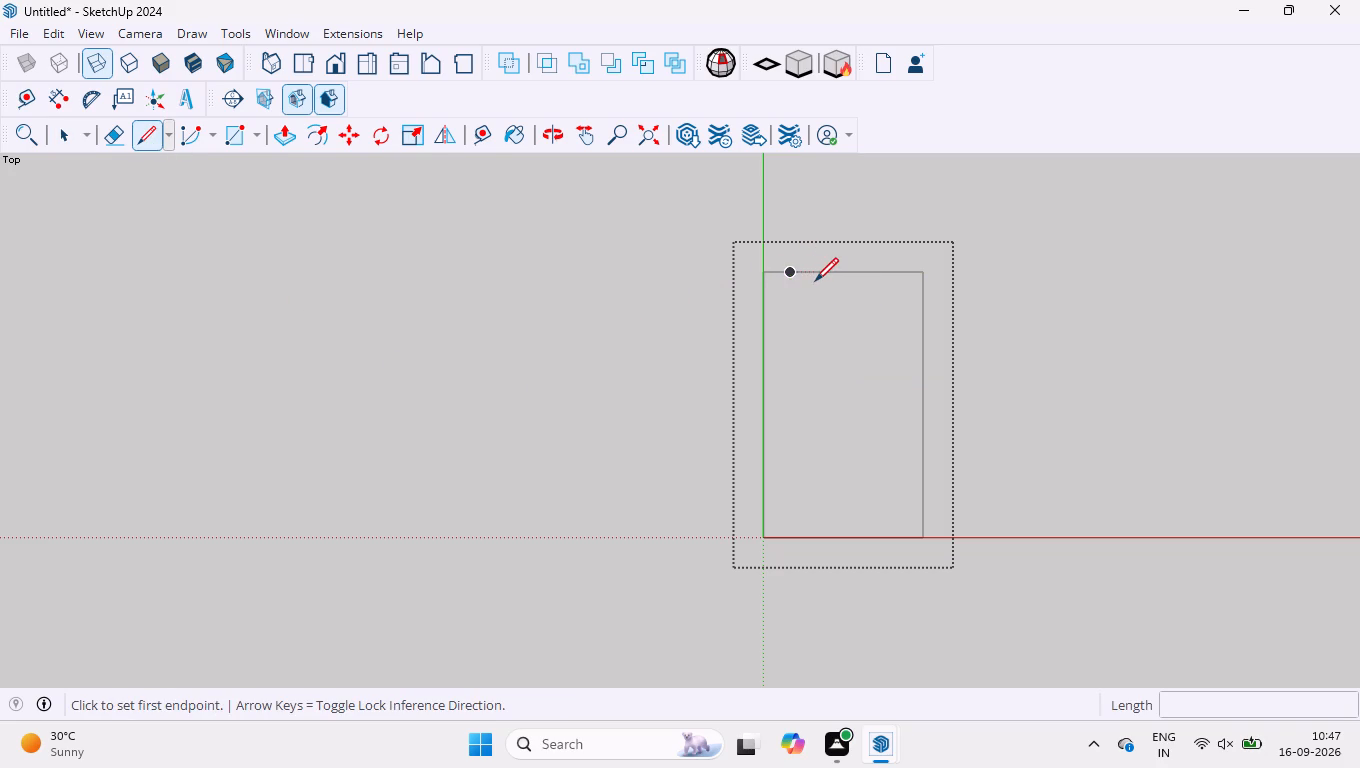
left_click(871, 275)
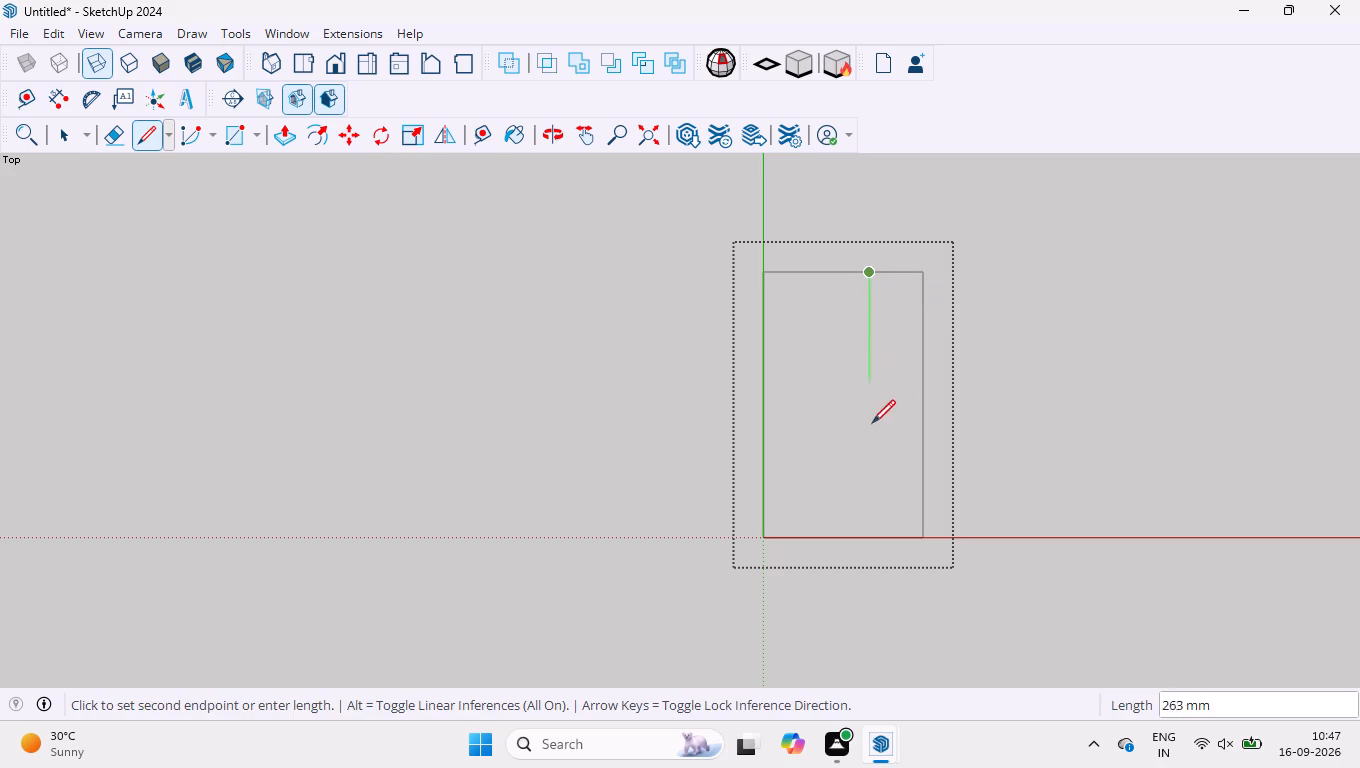
left_click(872, 537)
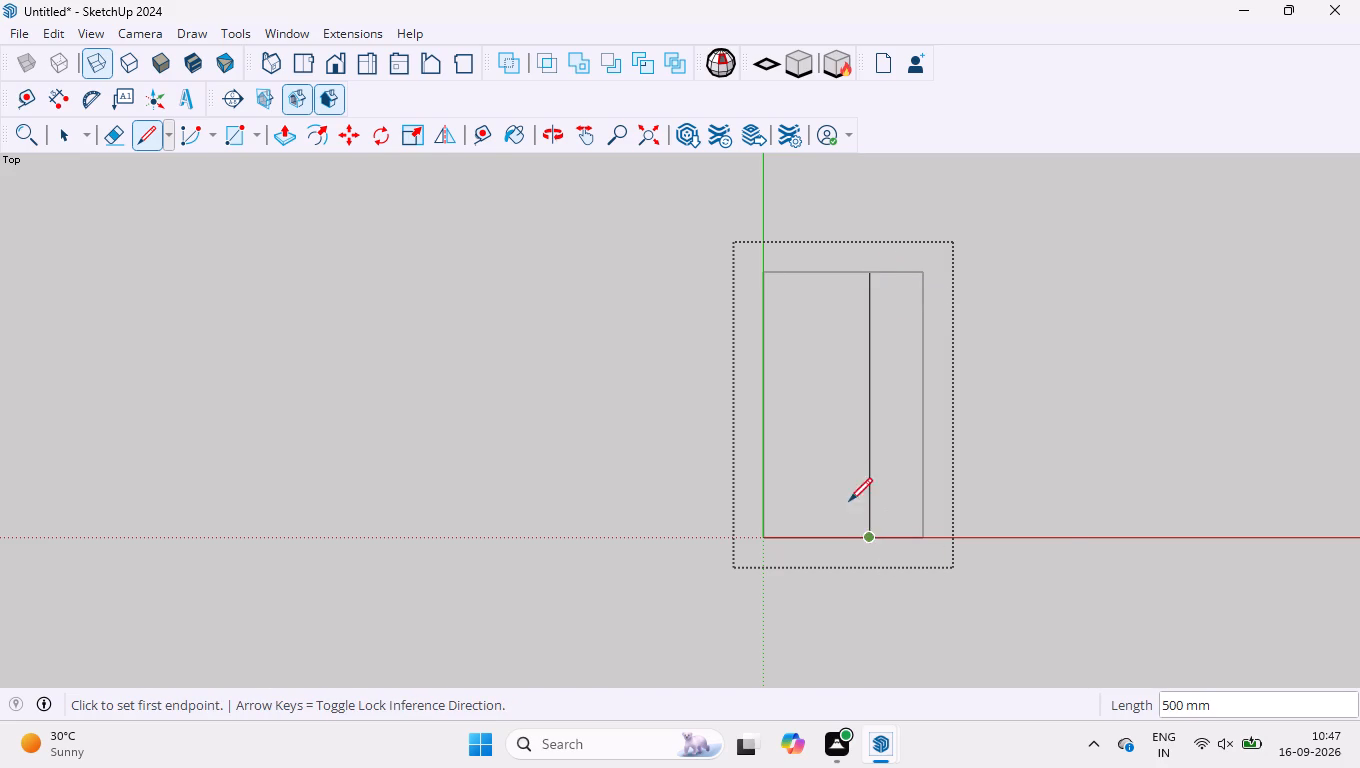
left_click(814, 277)
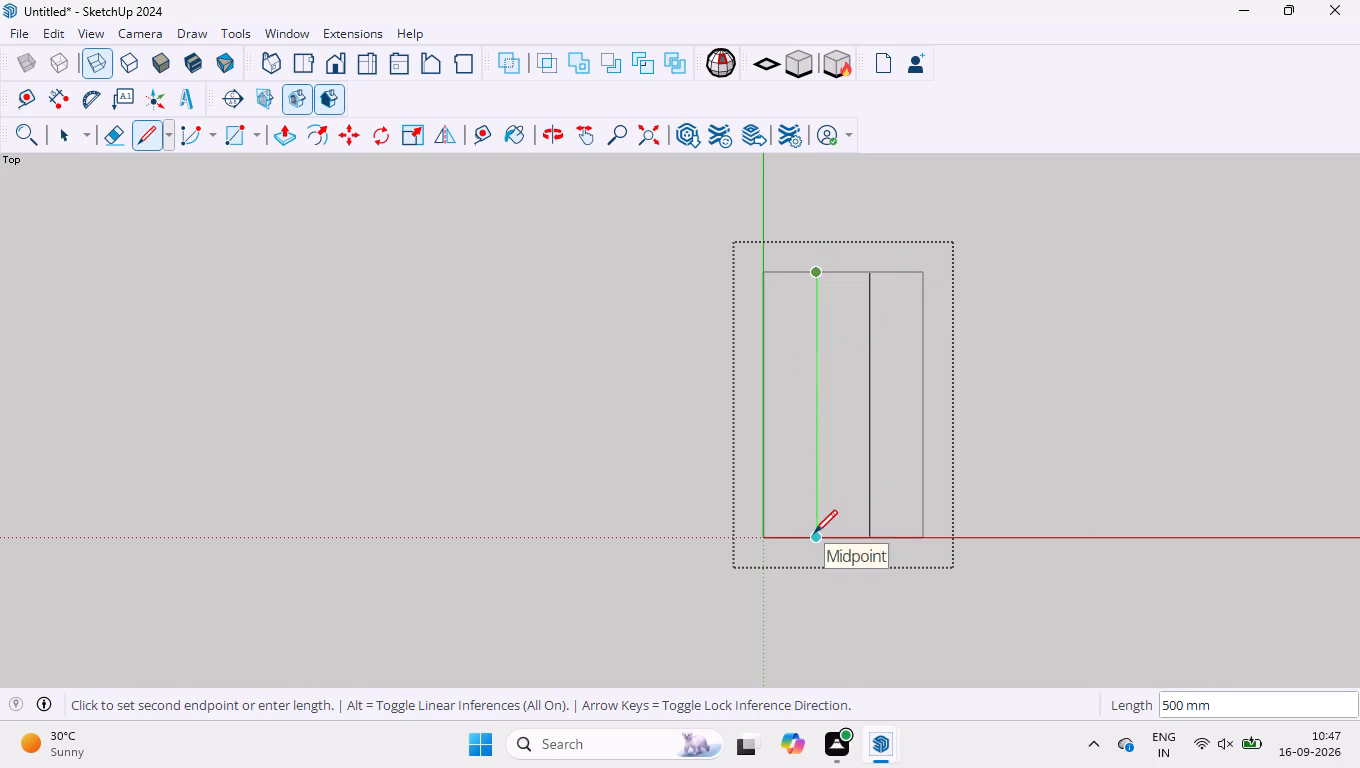
left_click(814, 533)
key("space")
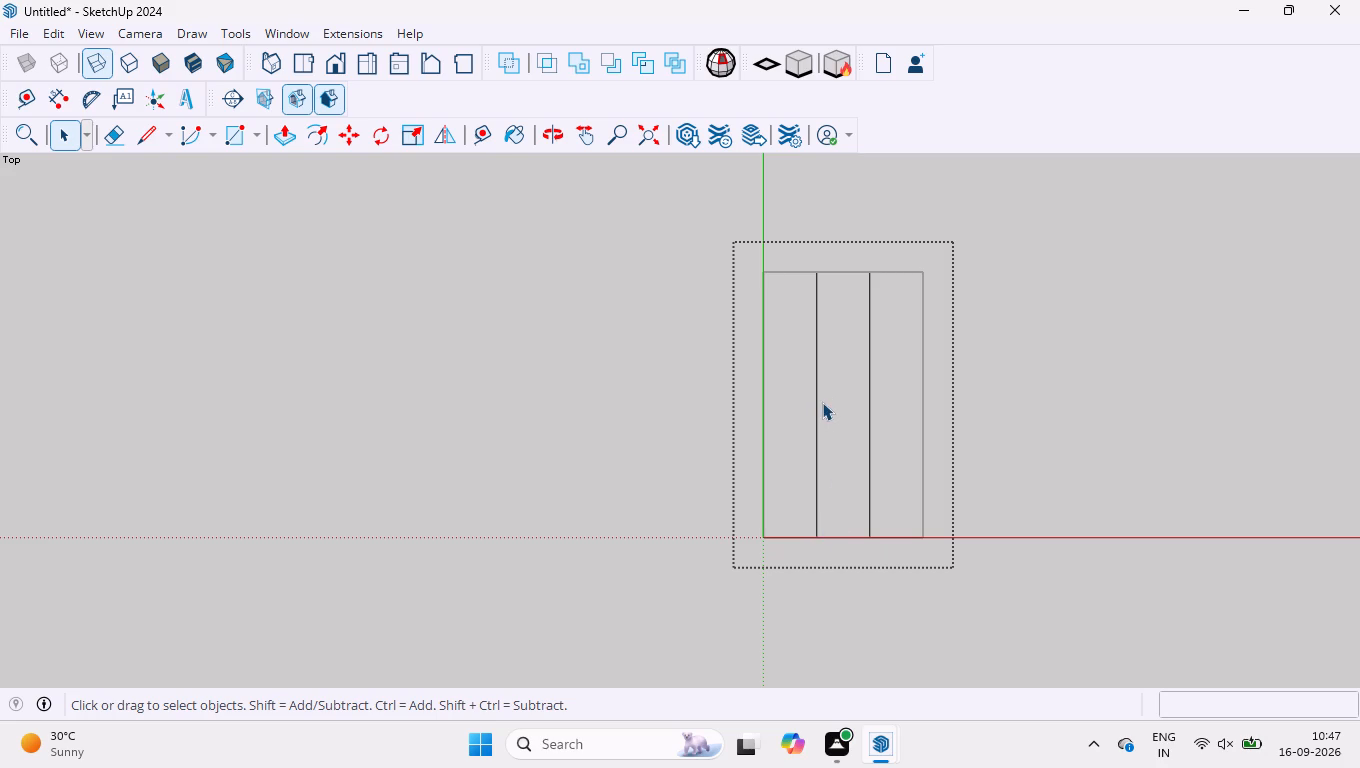
Divide the left one of the two inner vertical lines into 11 equal segments.
left_click(817, 405)
right_click(817, 405)
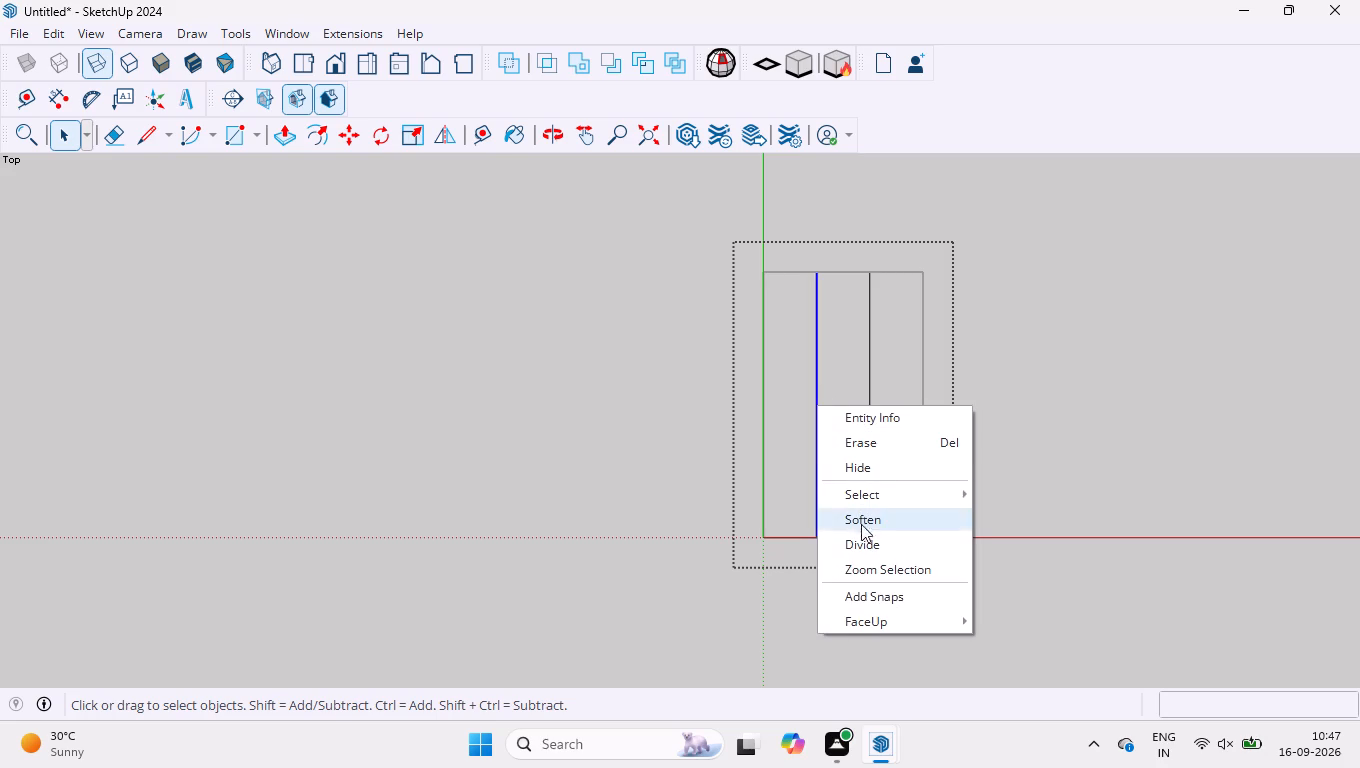
left_click(861, 538)
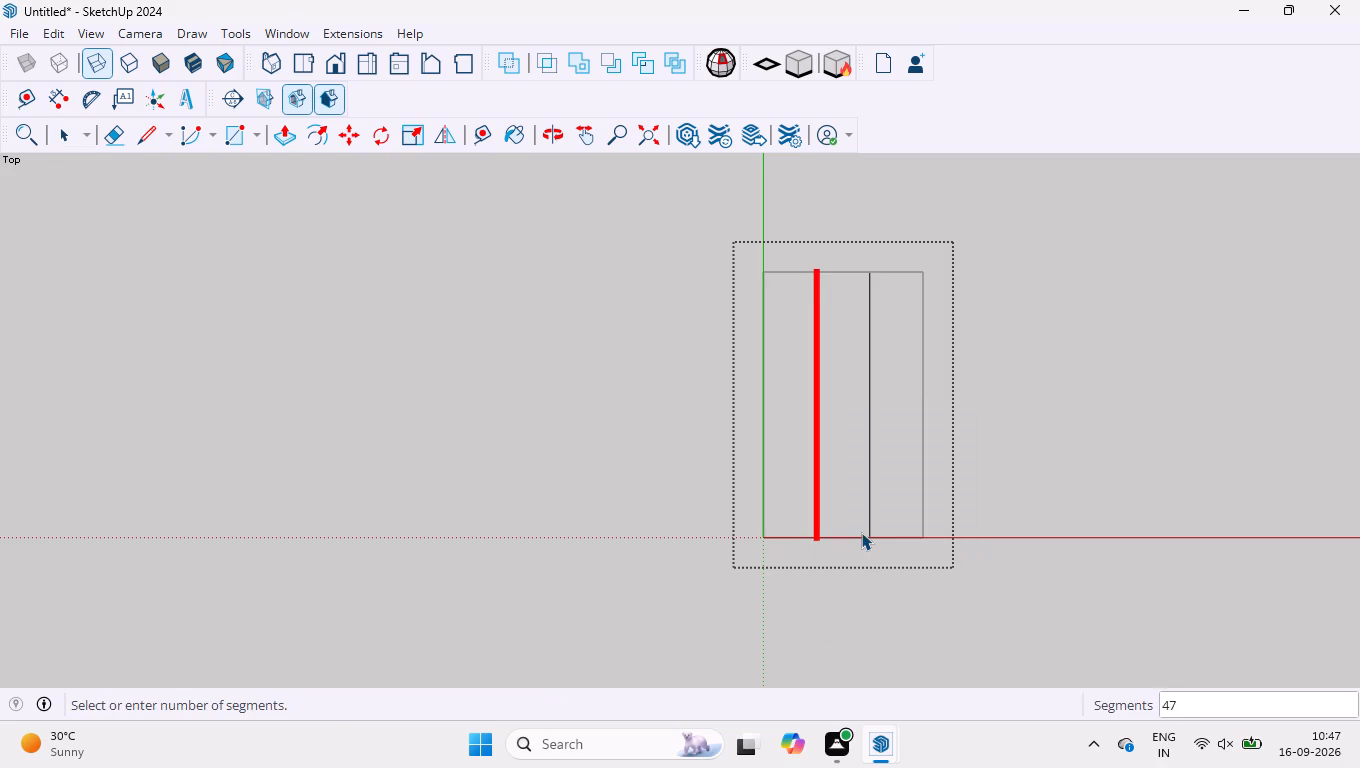
type("11")
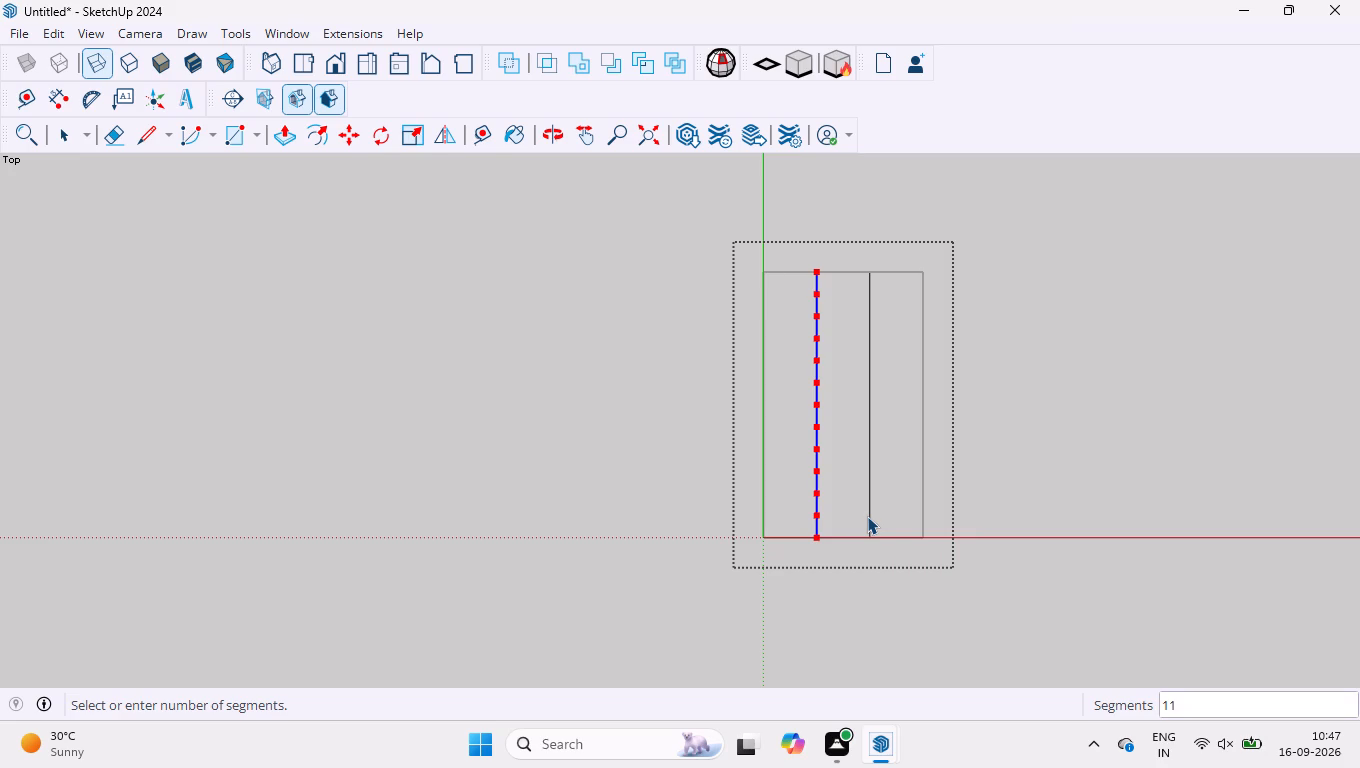
key("Return")
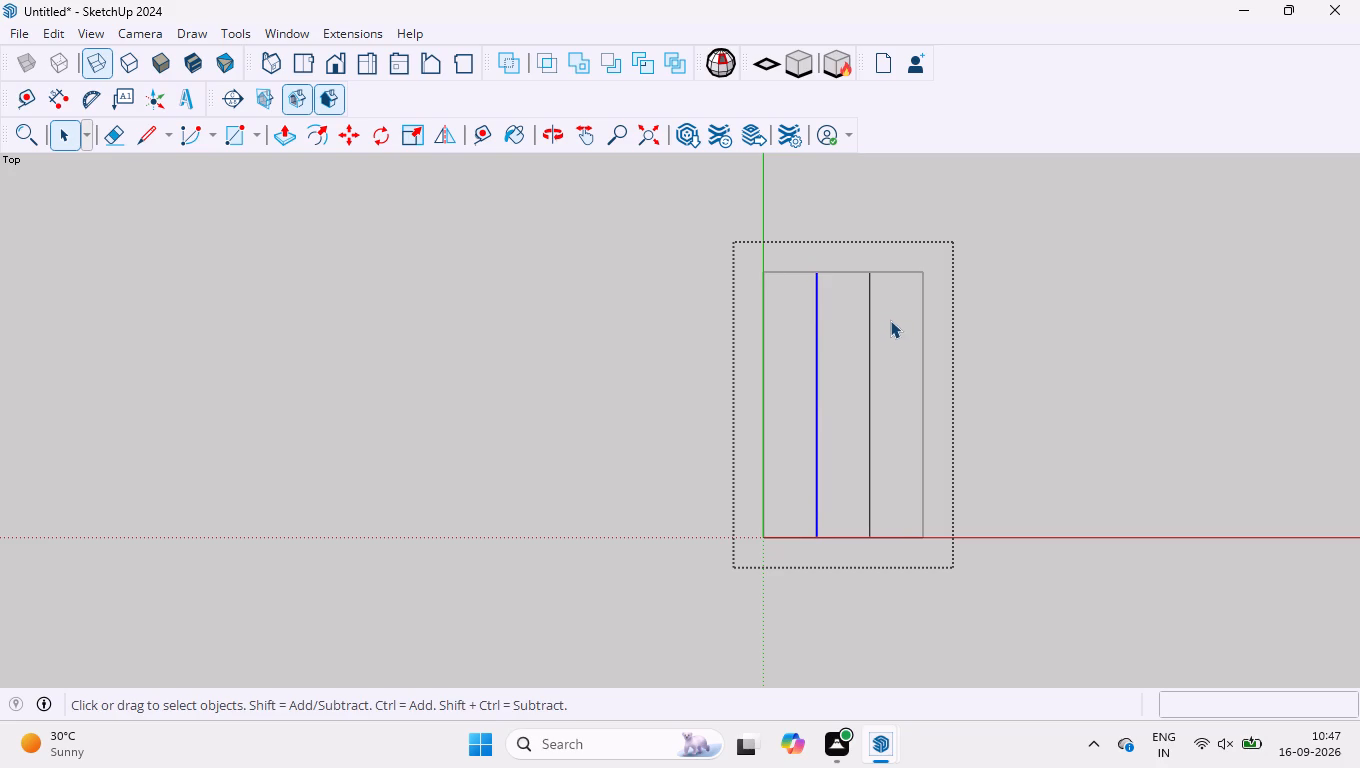
Delete every second segment of the divided left inner line, leaving a dashed line of six segments.
scroll(890, 320, "up", 2)
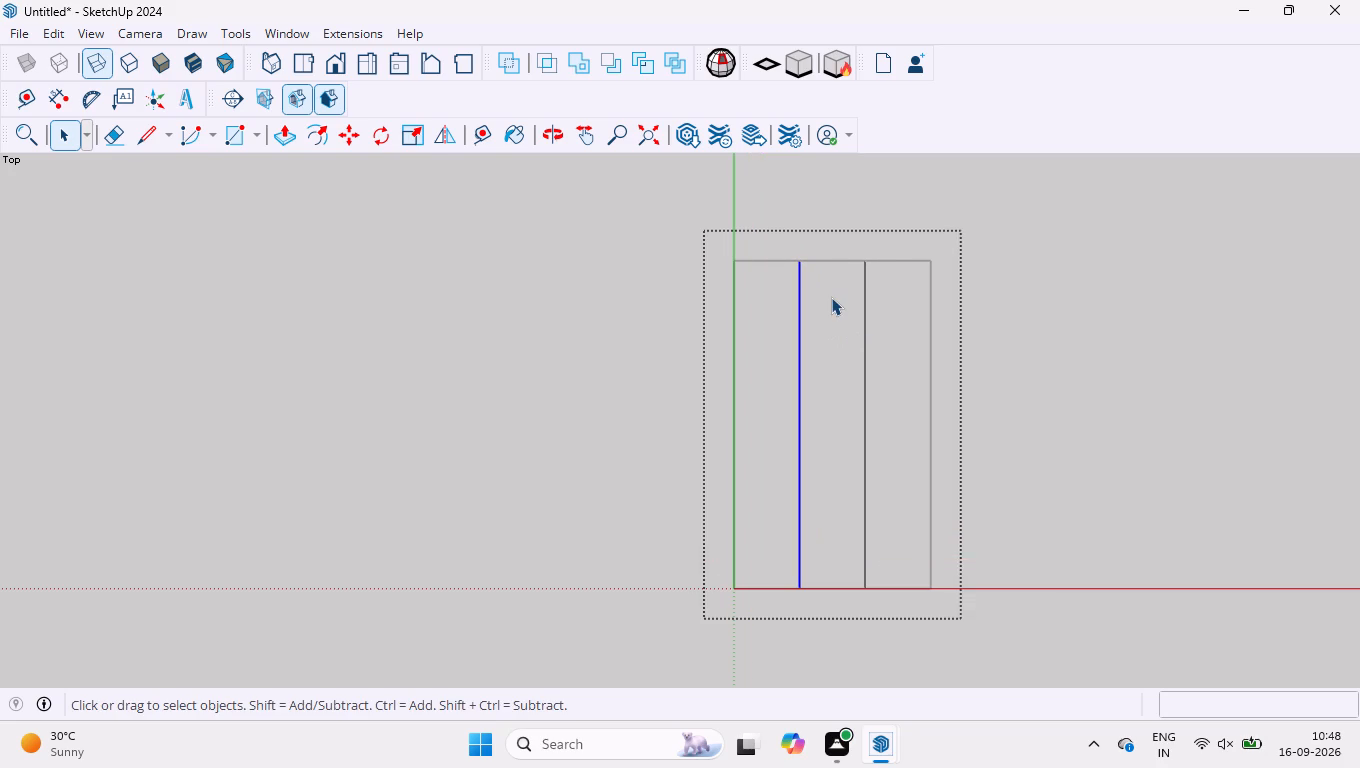
key("space")
left_click(802, 297)
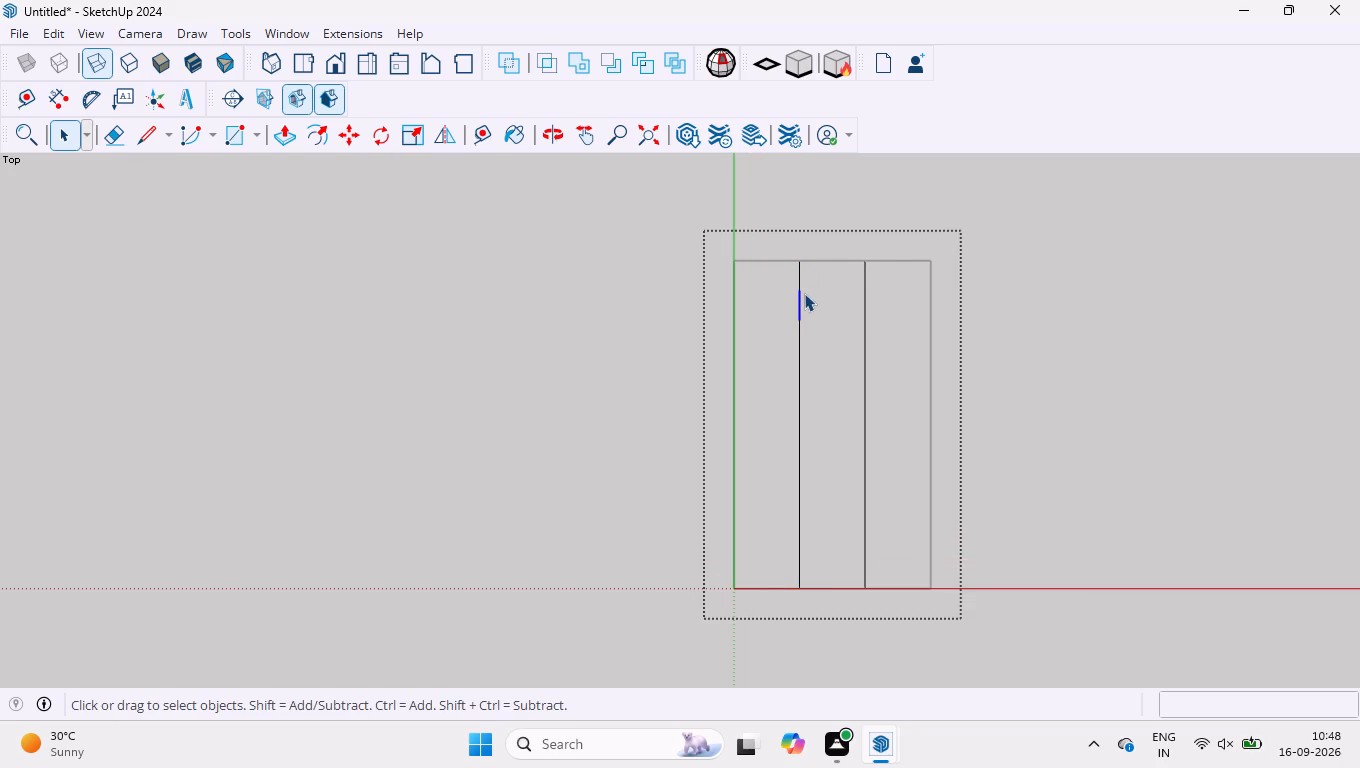
key("Delete")
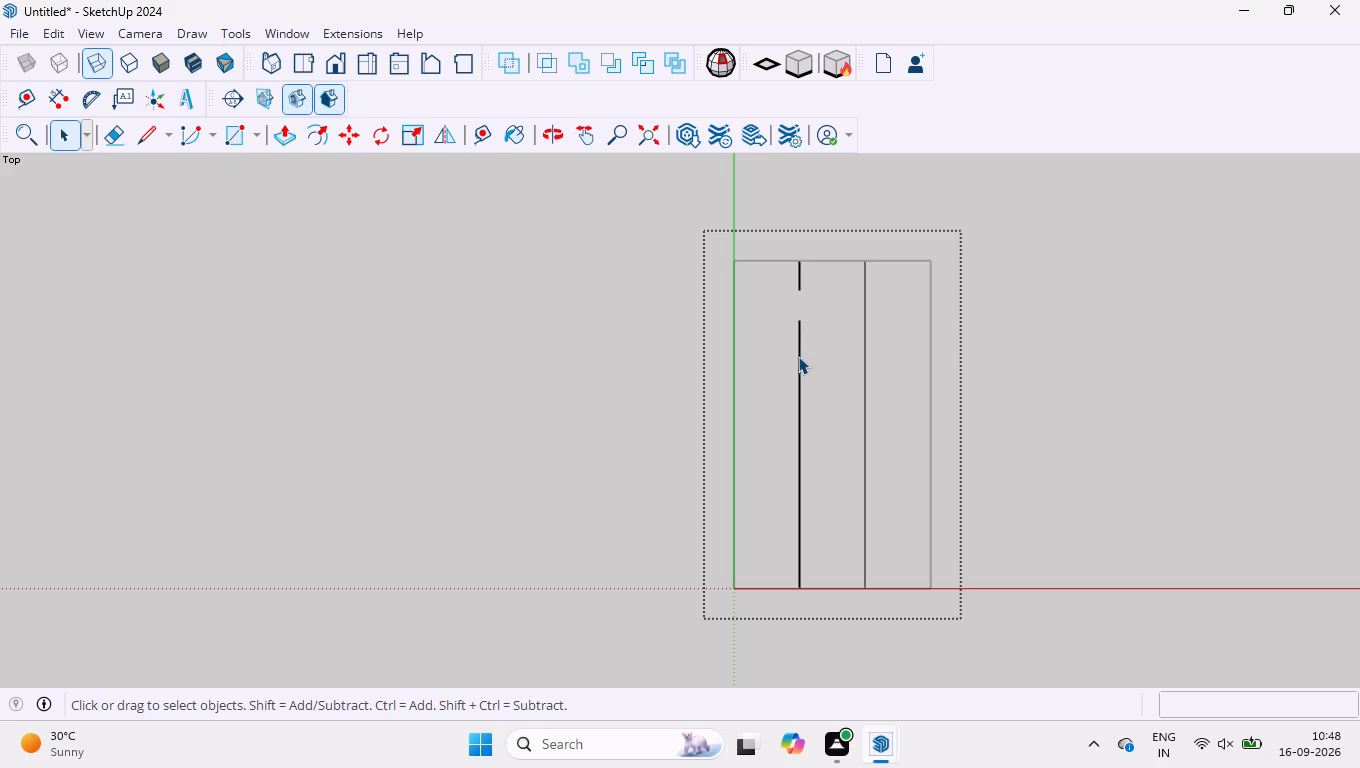
left_click(798, 356)
key("Delete")
left_click(801, 418)
key("Delete")
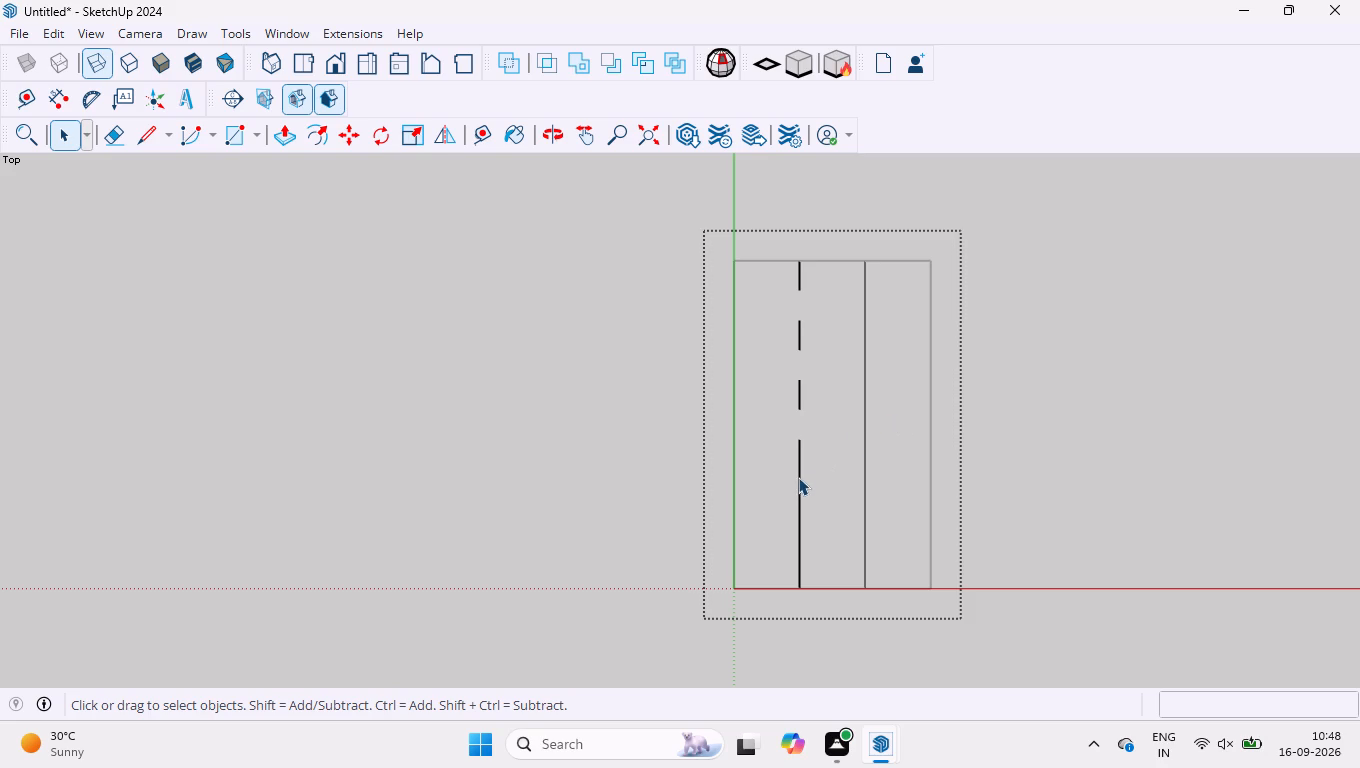
left_click(798, 477)
key("Delete")
left_click(800, 536)
key("Delete")
Delete the undivided right inner vertical line of the rectangle.
left_click(869, 413)
left_click_drag(869, 413, 846, 447)
key("Delete")
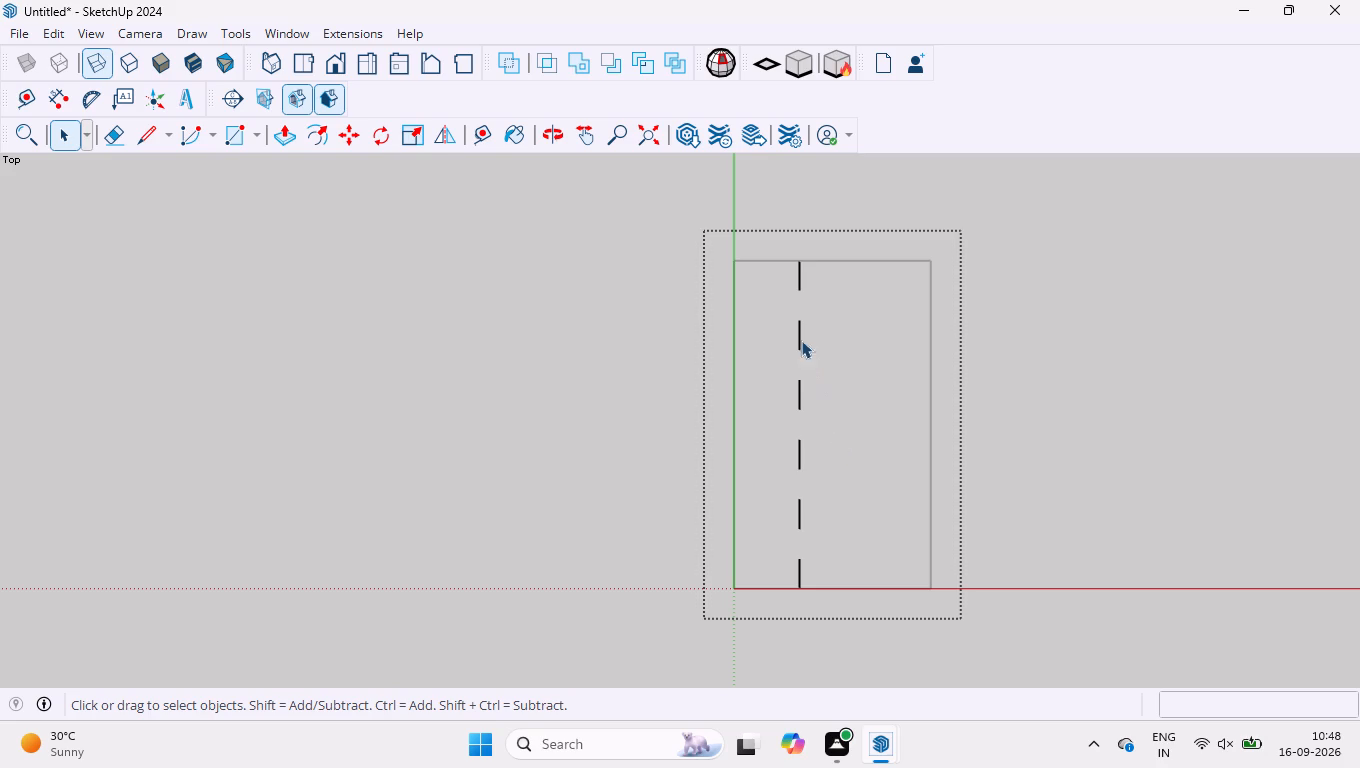
Copy the whole dashed line 100 mm to the right onto the top edge's other division point, and close the group.
left_click_drag(772, 232, 843, 612)
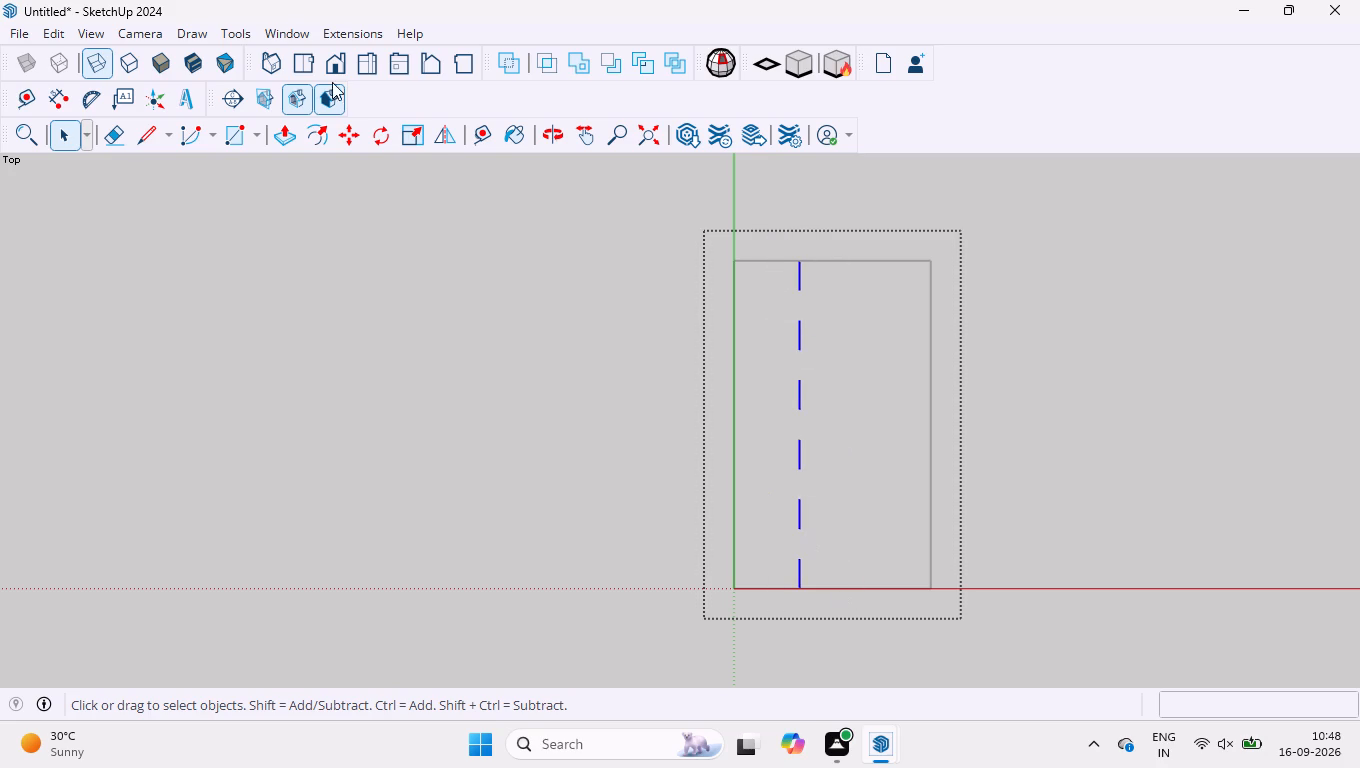
left_click(337, 140)
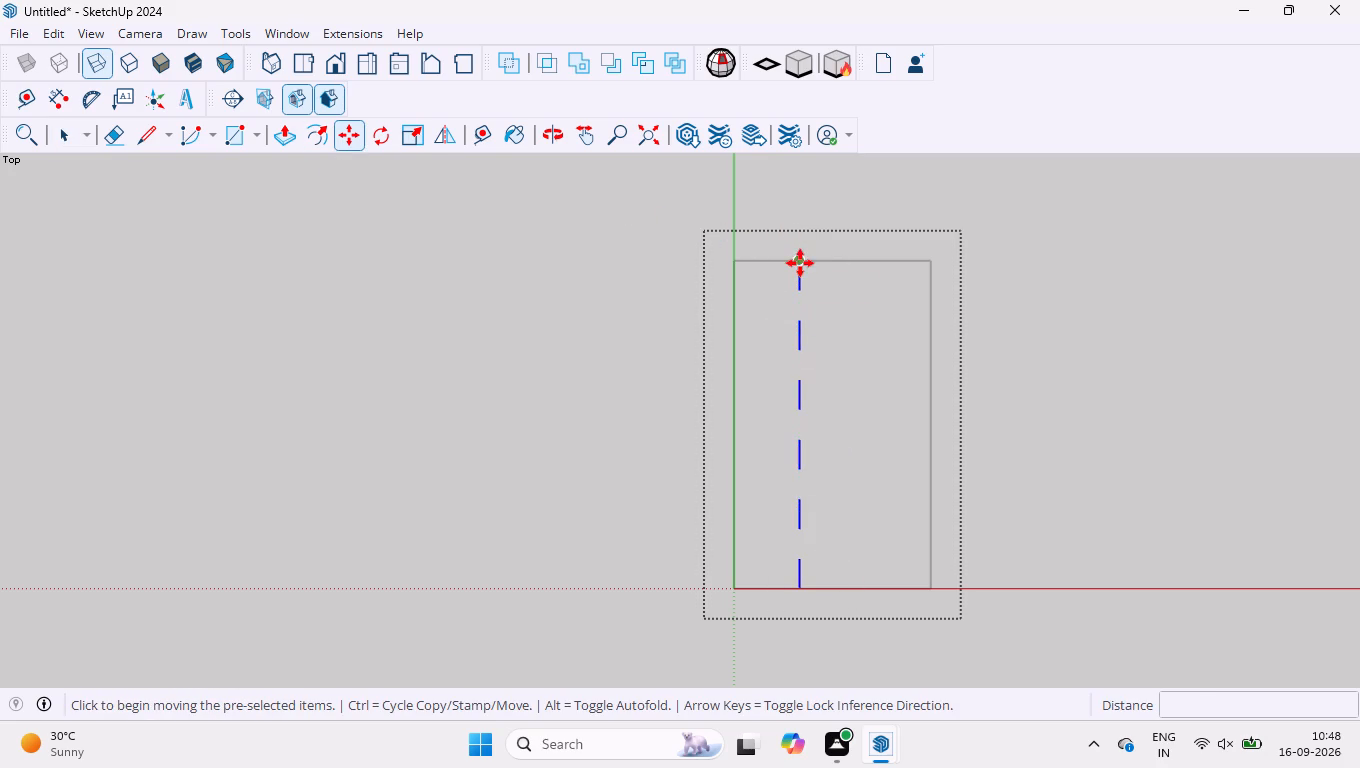
left_click(800, 263)
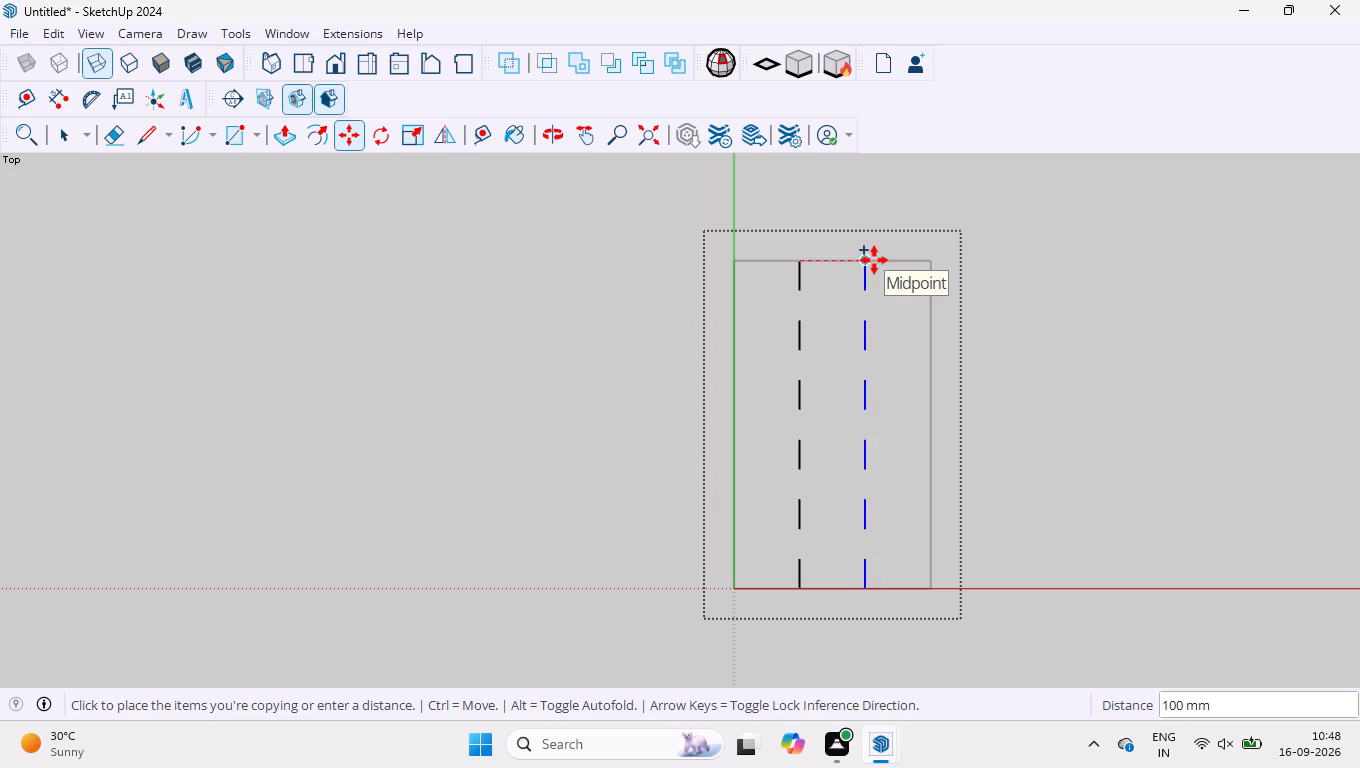
left_click(874, 260)
key("space")
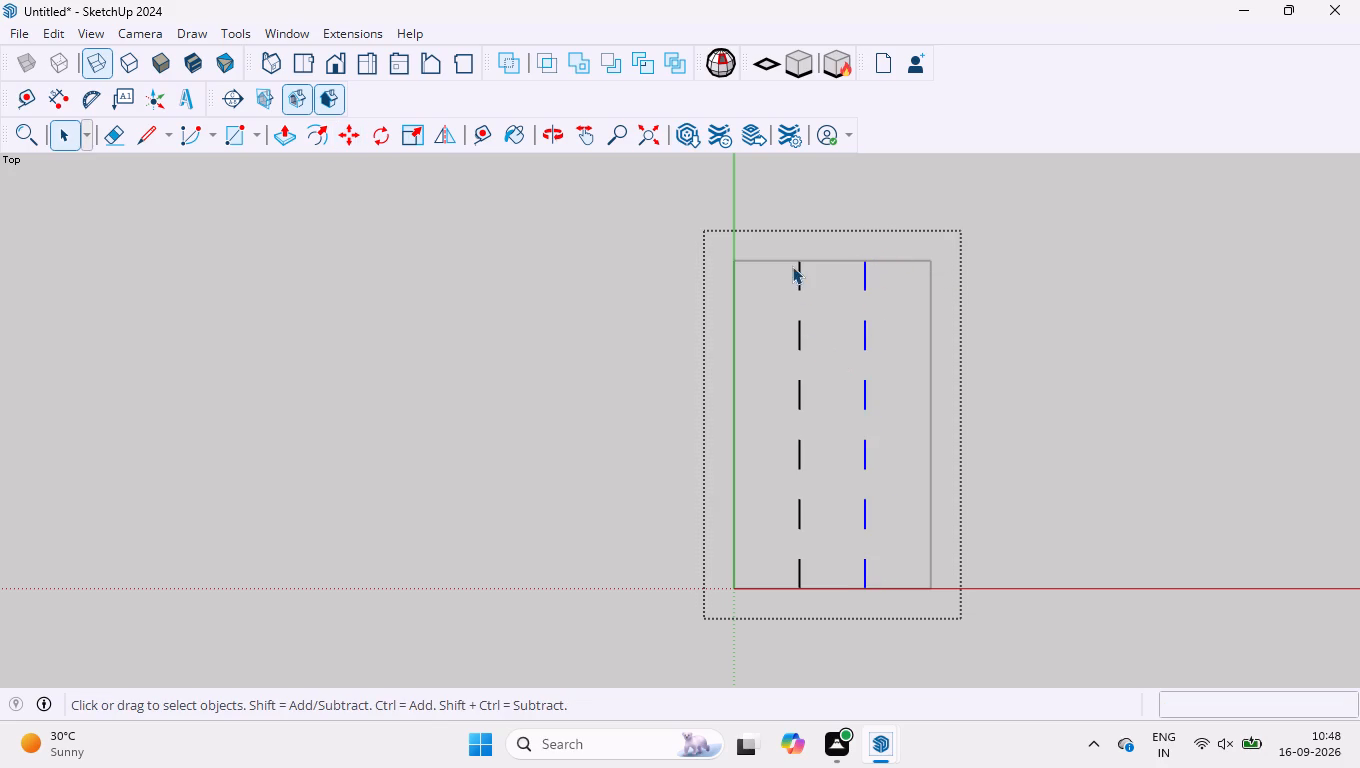
scroll(792, 262, "up", 2)
left_click(784, 286)
scroll(793, 279, "down", 5)
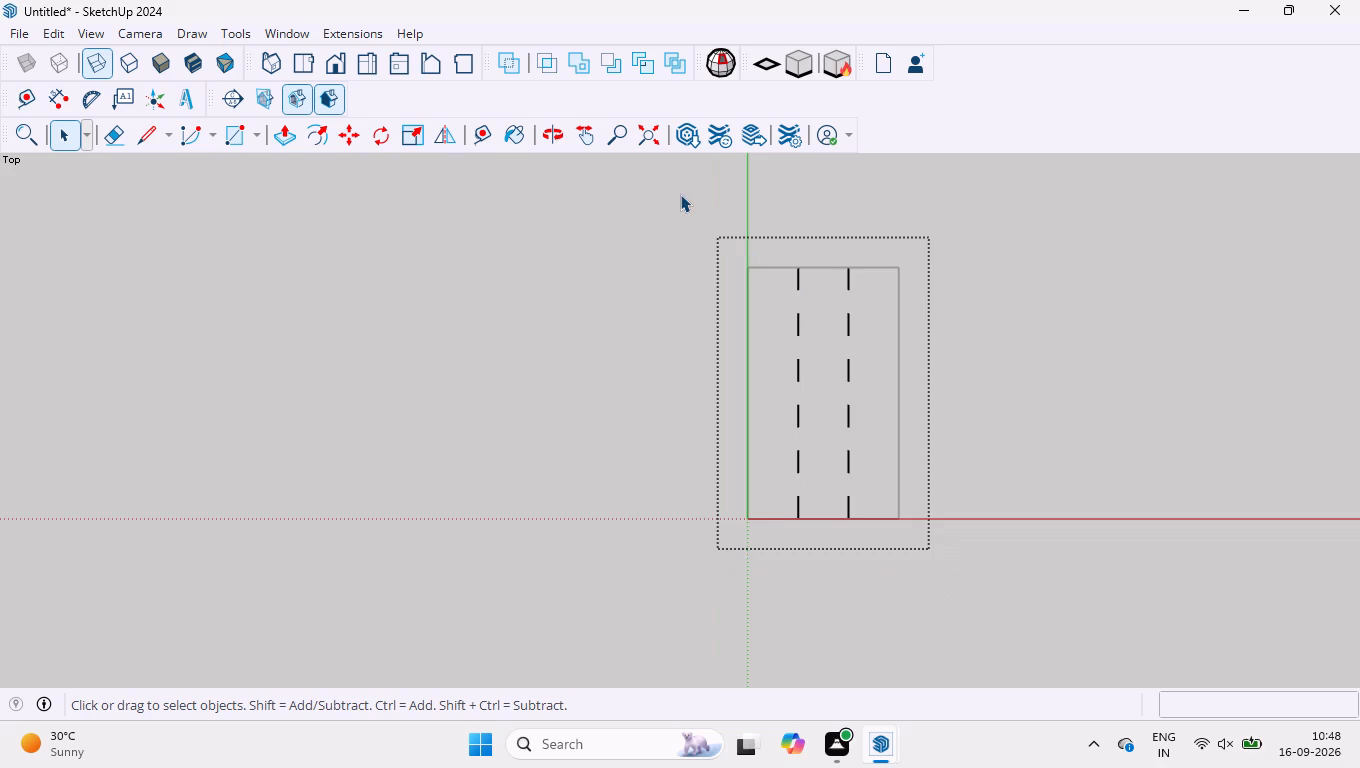
left_click(692, 206)
Move the dashed window group by its left-edge midpoint onto the right outer wall, centred on the lower small room's inner wall line.
scroll(637, 300, "down", 4)
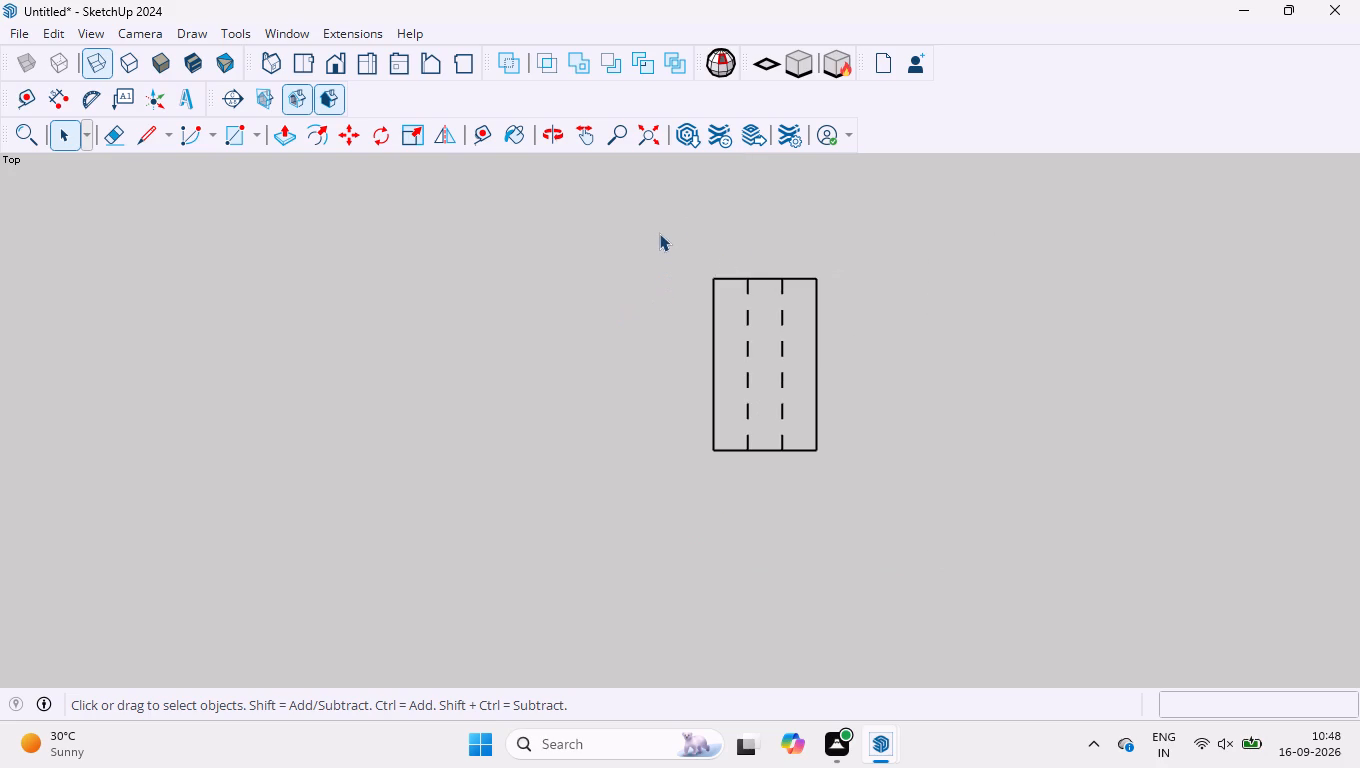
left_click_drag(659, 233, 842, 509)
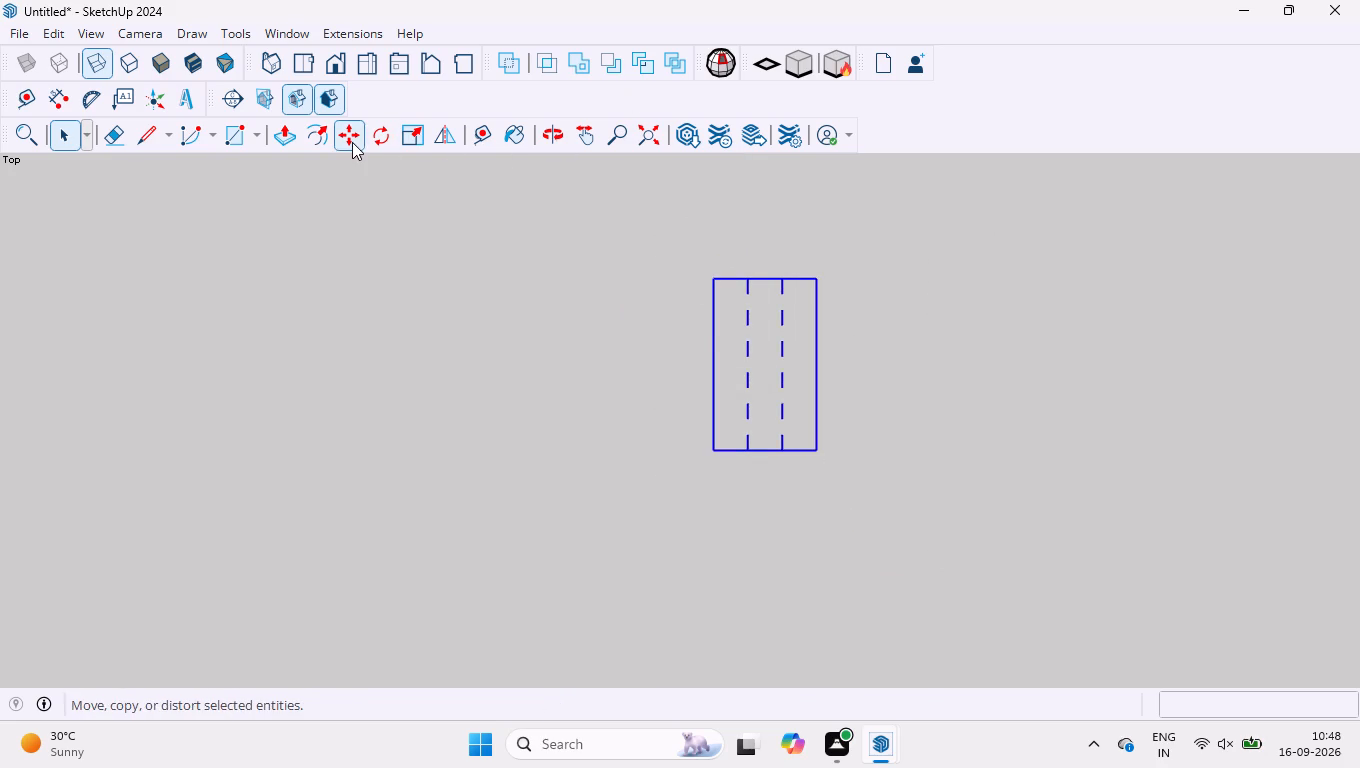
left_click(352, 142)
left_click(717, 366)
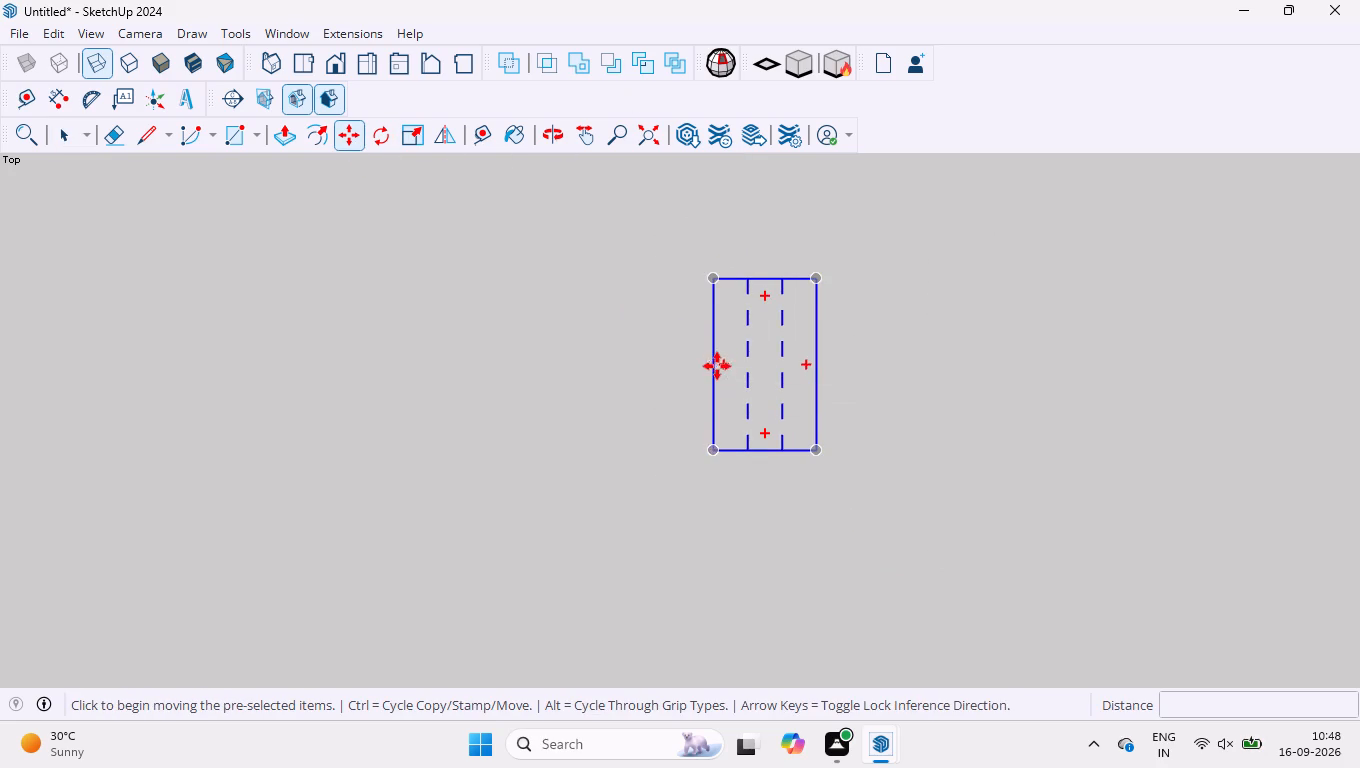
scroll(725, 392, "down", 20)
scroll(553, 179, "up", 2)
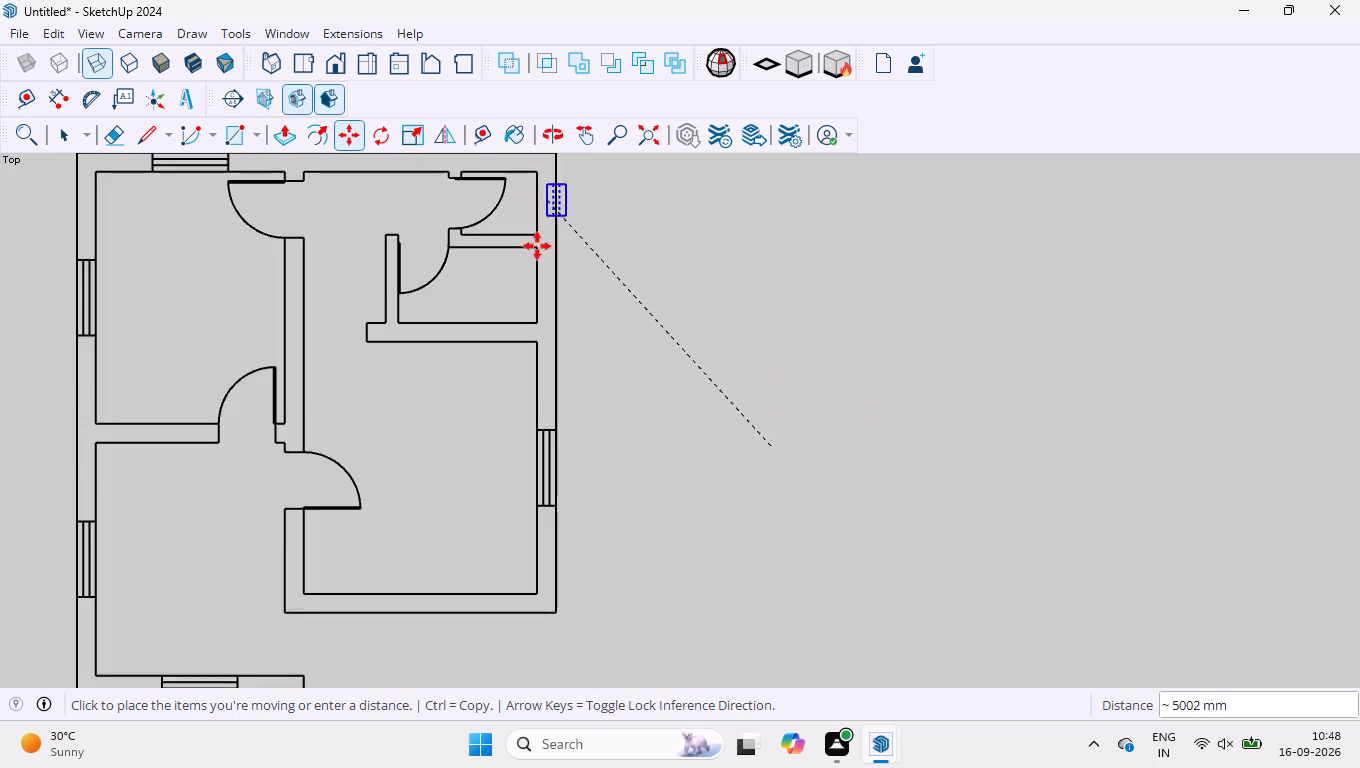
scroll(536, 247, "up", 15)
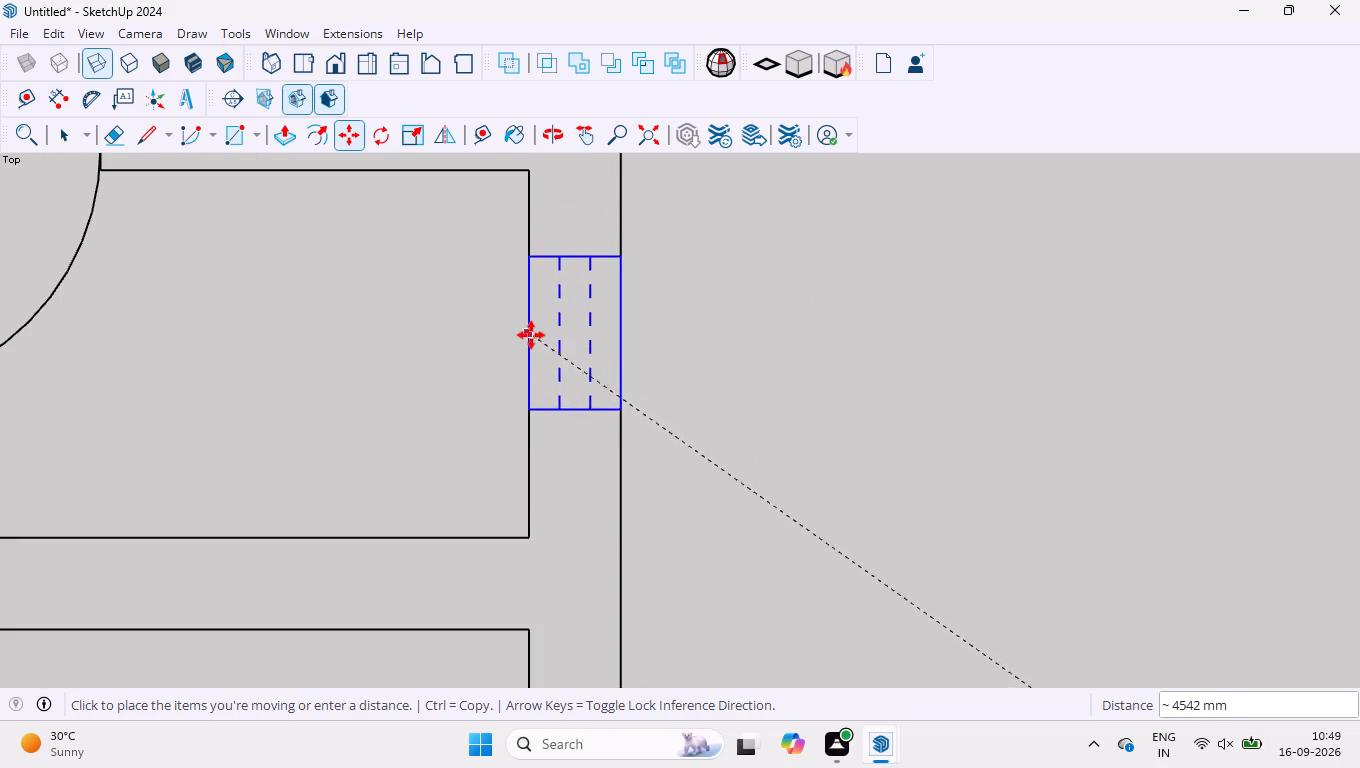
left_click(529, 347)
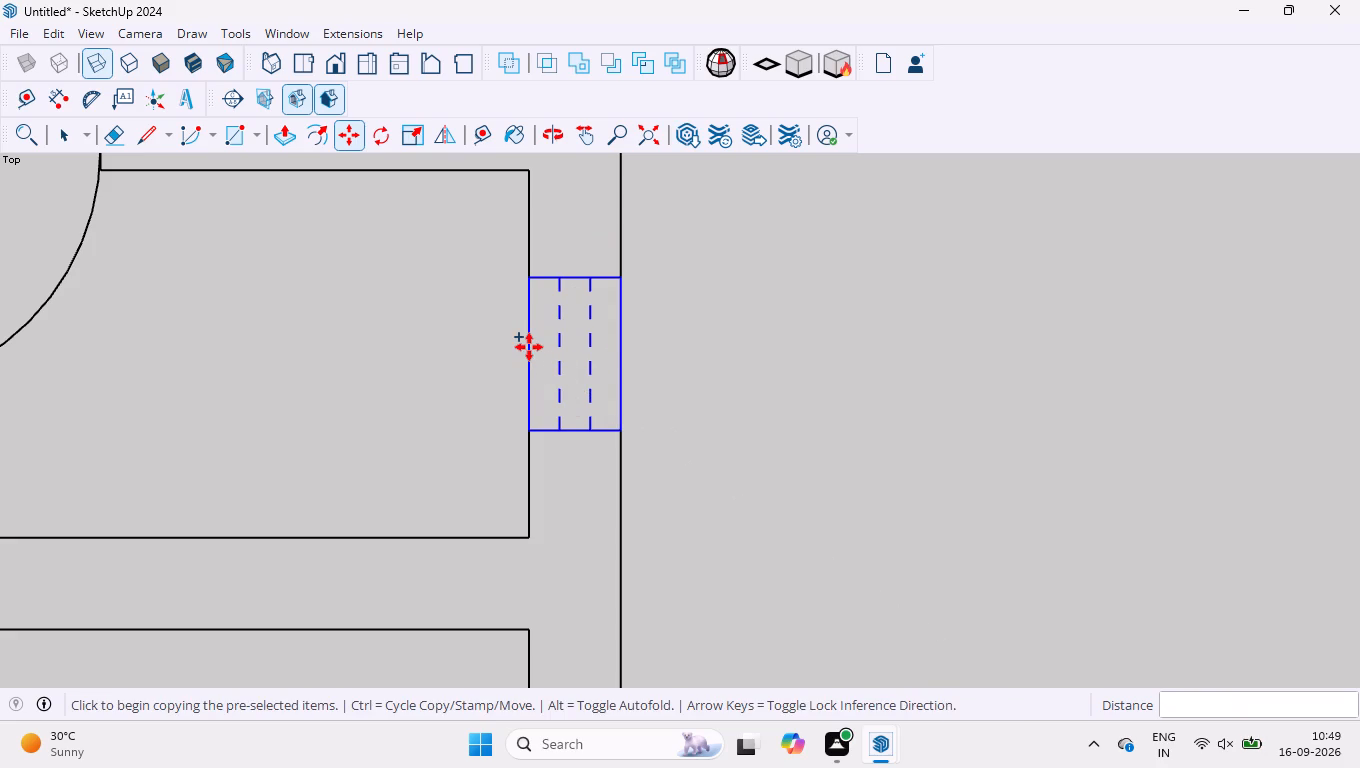
left_click(533, 353)
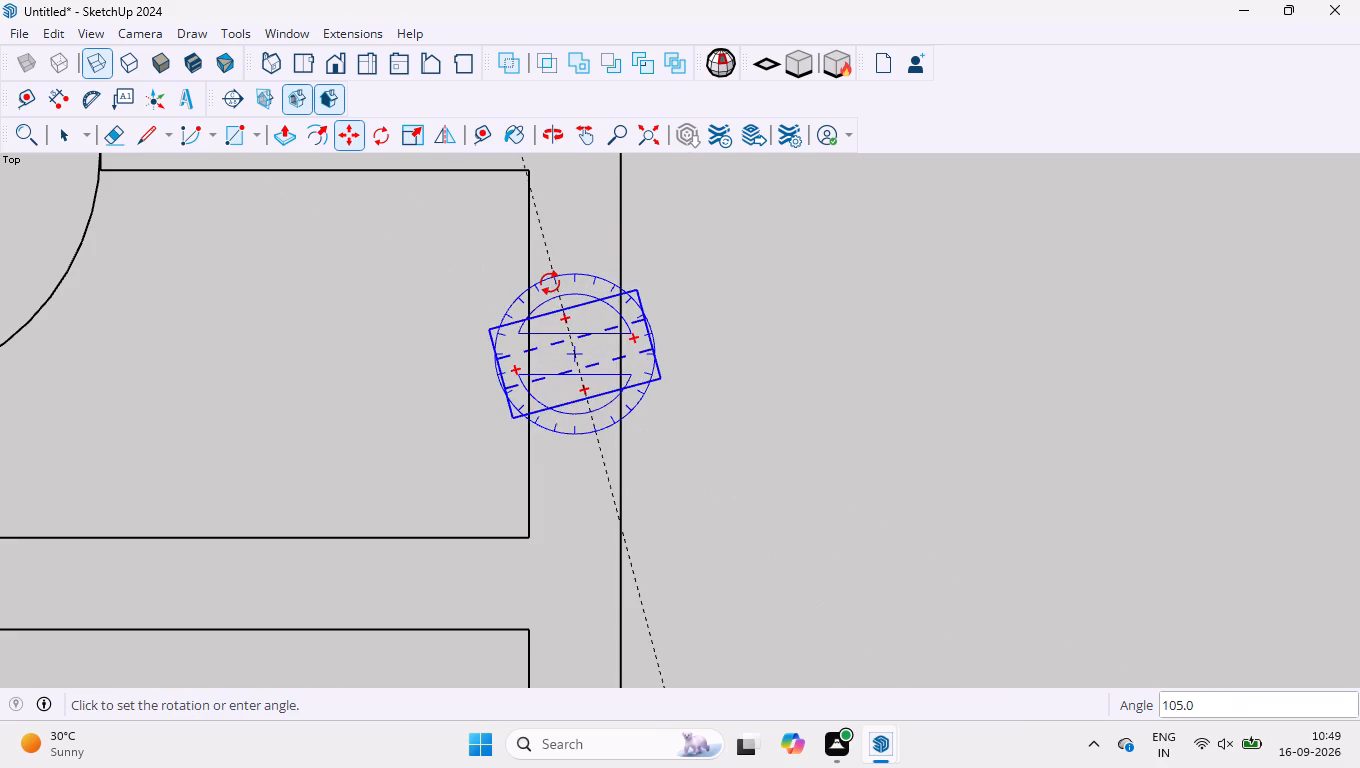
left_click(533, 356)
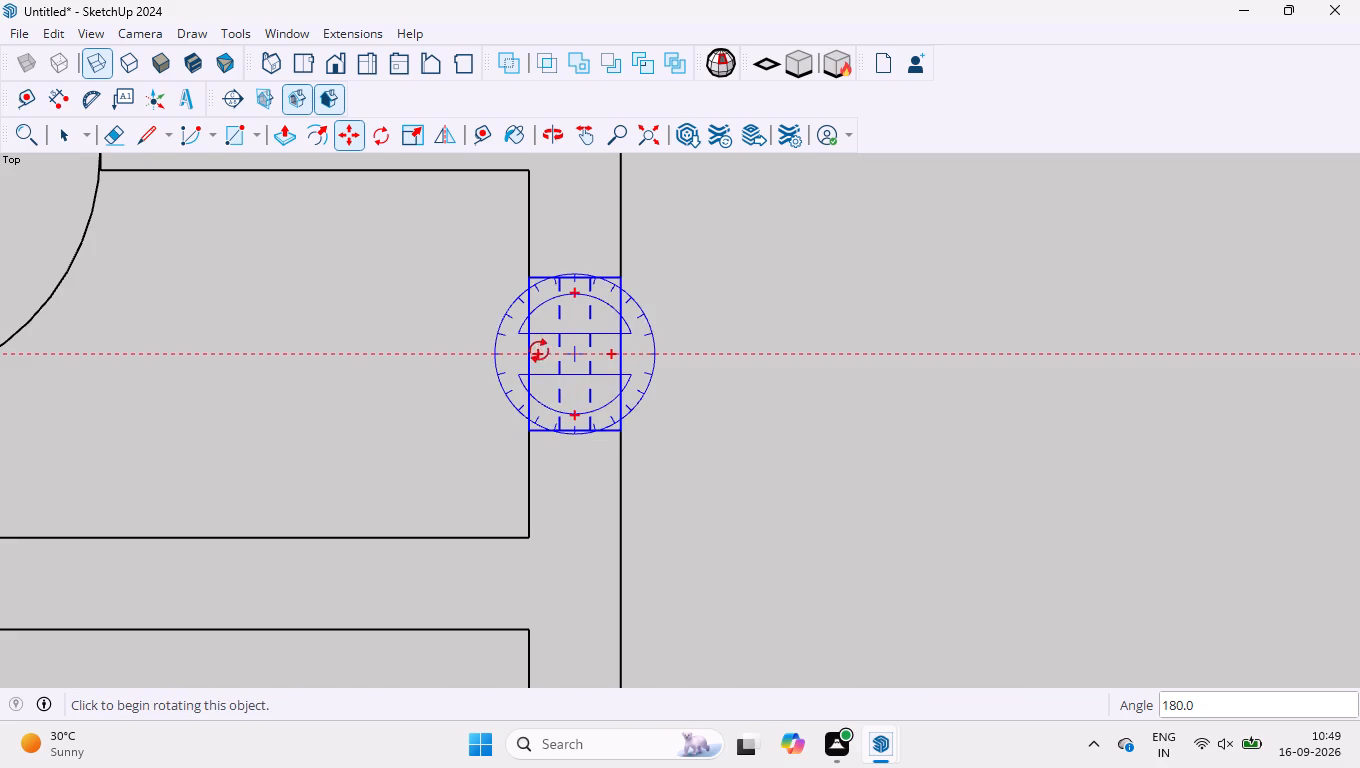
Copy the dashed window group straight up the outer wall to the midpoint of the upper small room's wall.
left_click(532, 358)
scroll(535, 272, "down", 4)
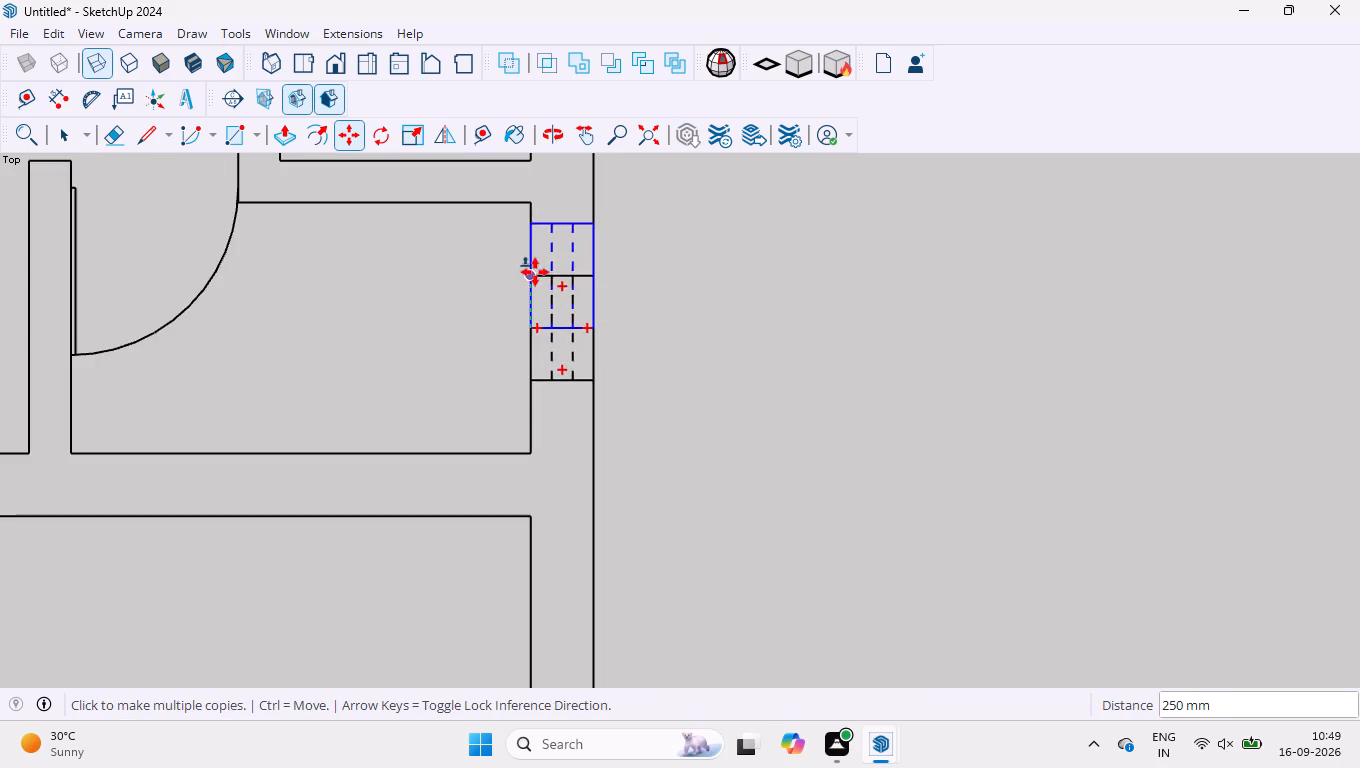
scroll(536, 276, "down", 14)
scroll(551, 205, "up", 8)
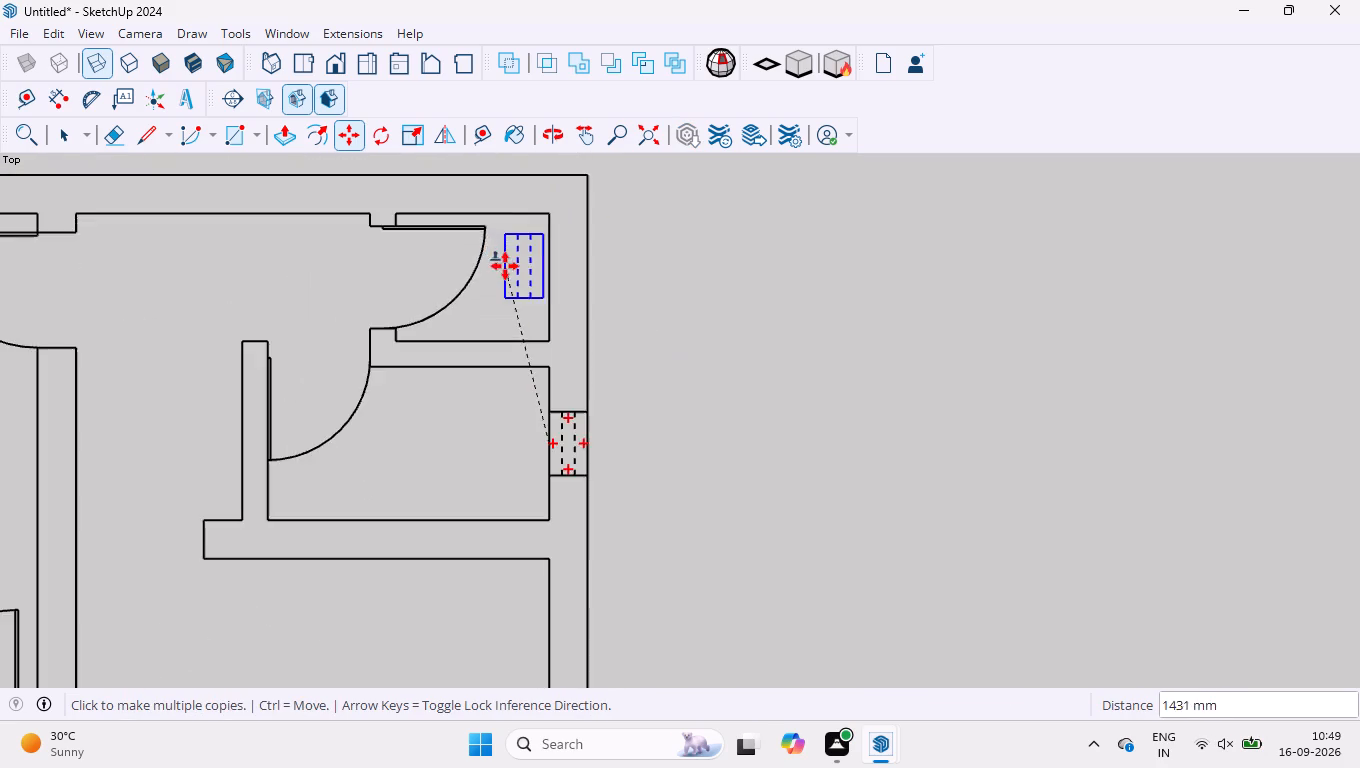
scroll(519, 272, "up", 5)
scroll(558, 329, "down", 4)
scroll(545, 223, "up", 7)
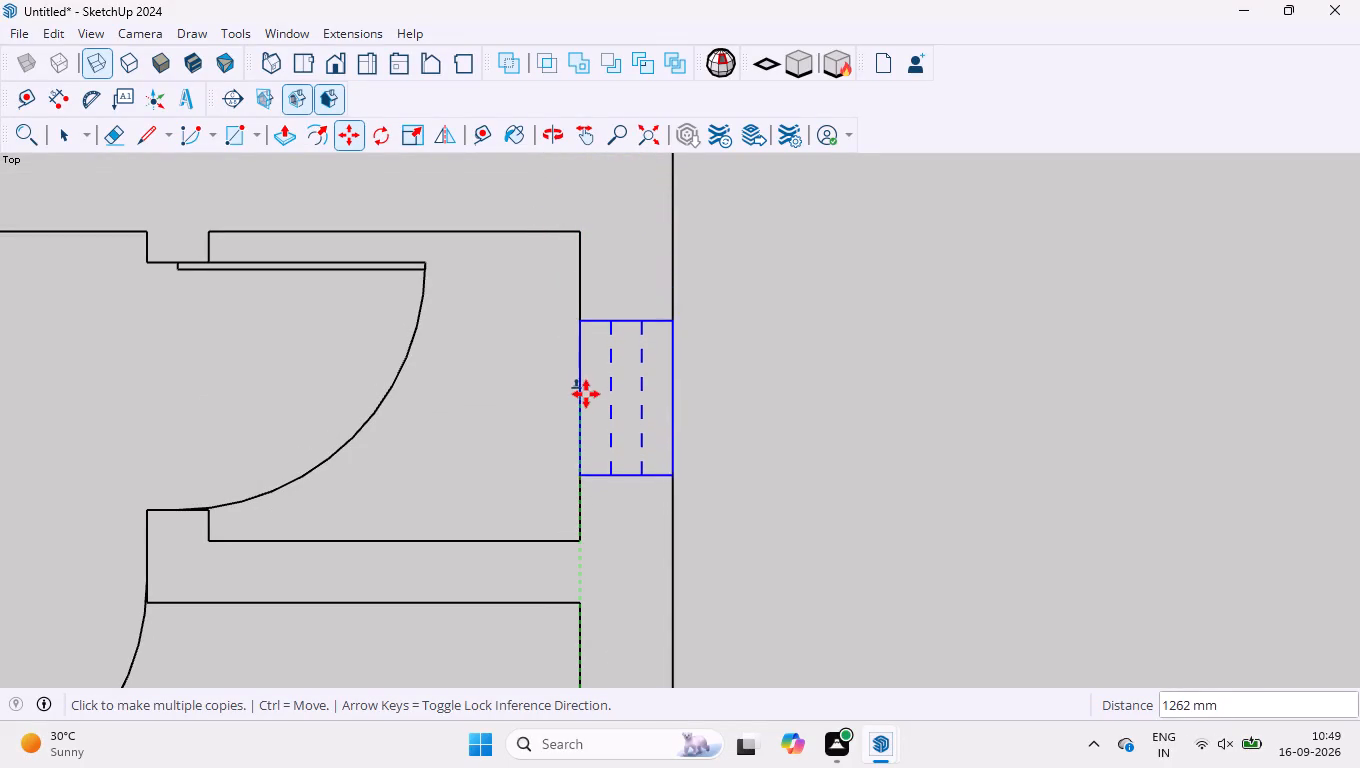
left_click(583, 385)
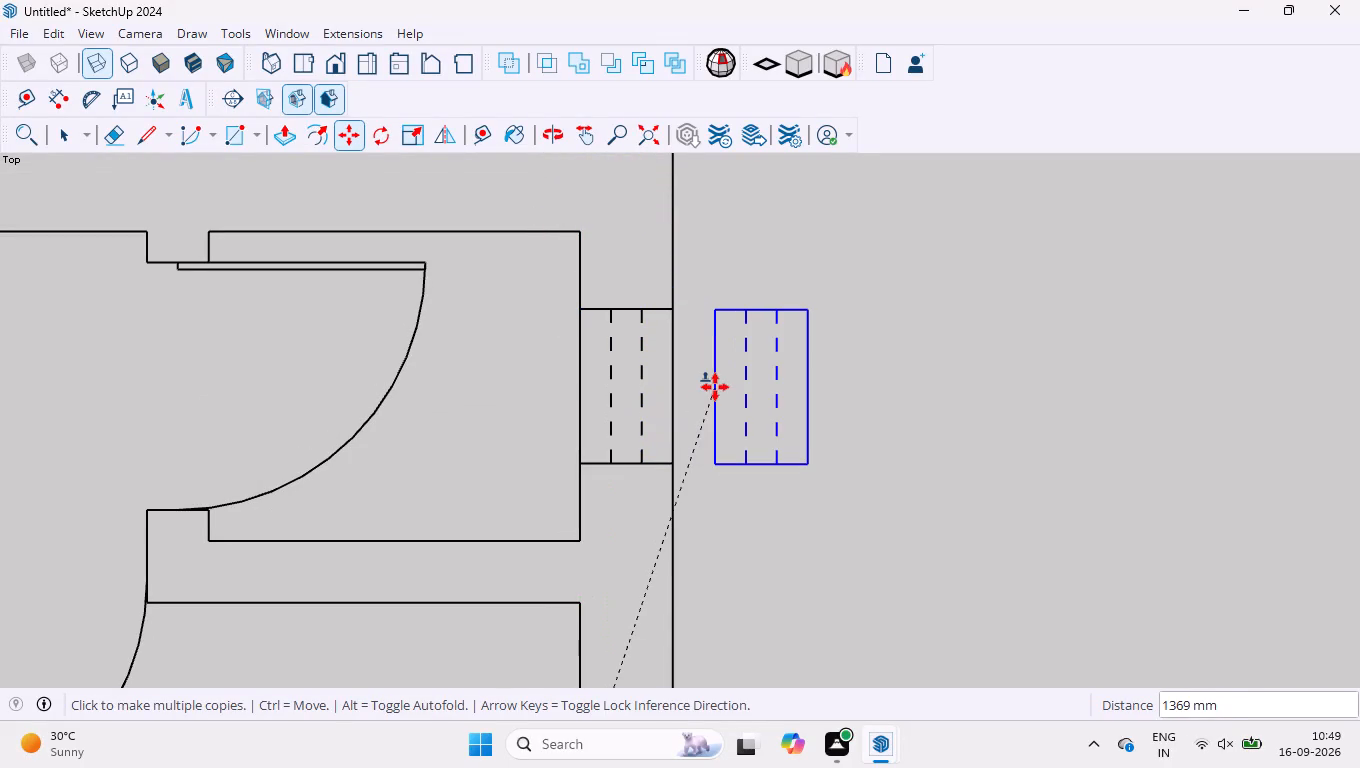
key("space")
scroll(720, 379, "down", 5)
left_click(744, 357)
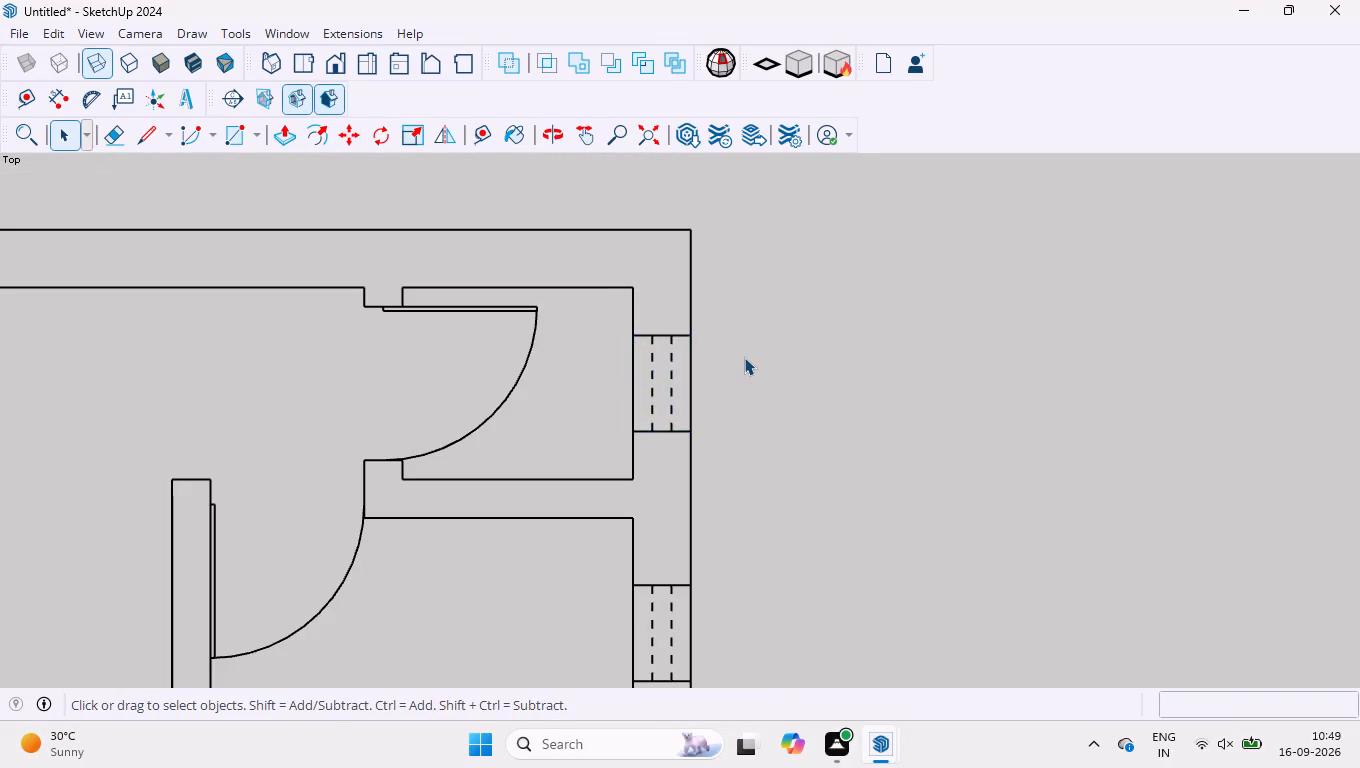
Copy the upper small room's door symbol about 3129 mm straight to the right, outside the plan.
scroll(759, 340, "down", 17)
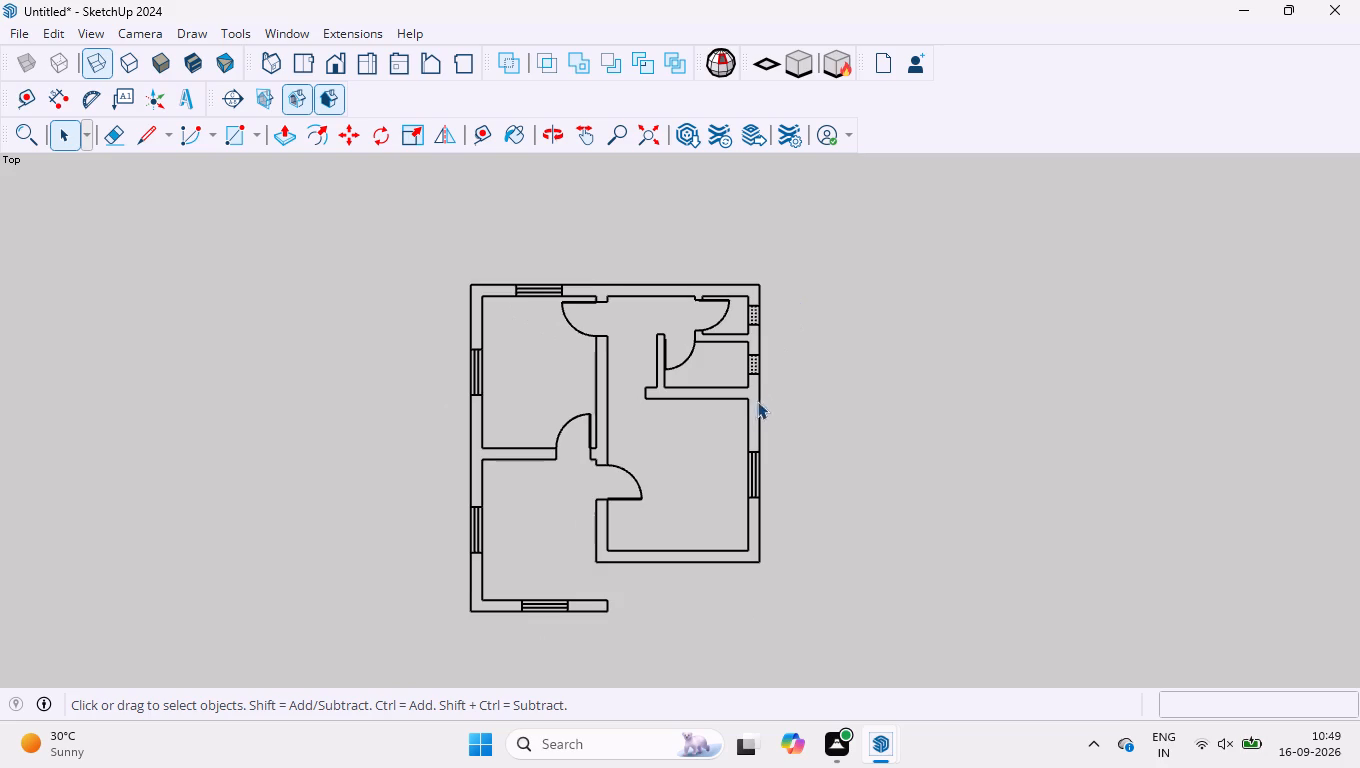
scroll(752, 408, "up", 2)
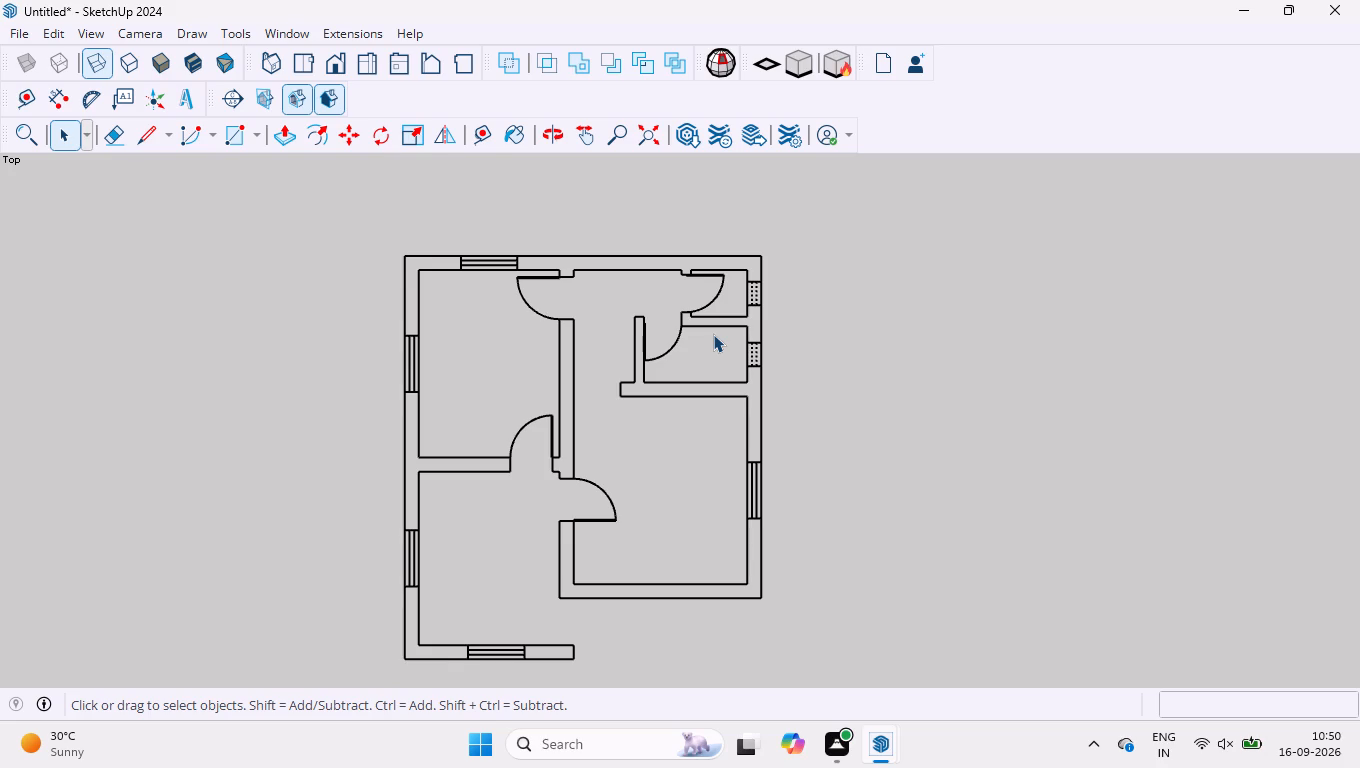
scroll(678, 271, "up", 10)
scroll(719, 278, "up", 16)
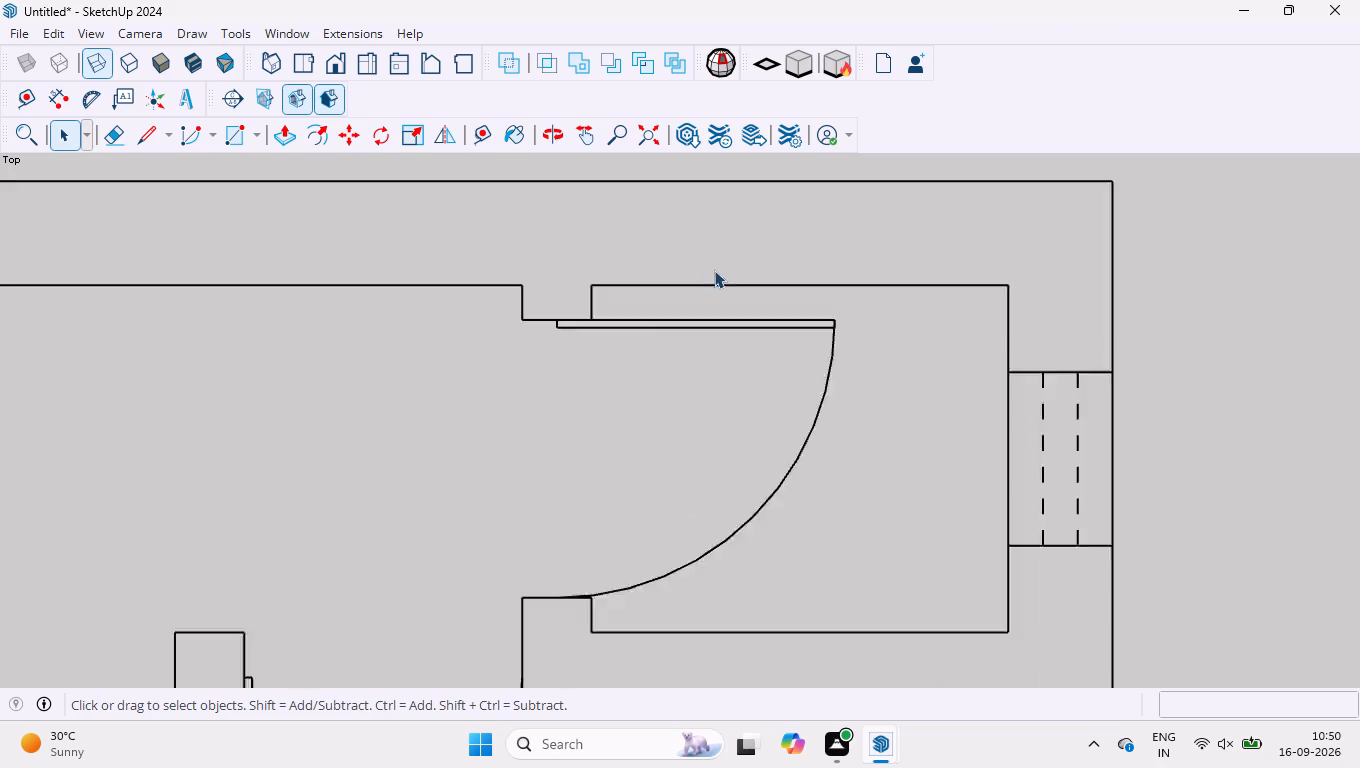
scroll(694, 292, "down", 2)
left_click_drag(852, 316, 768, 394)
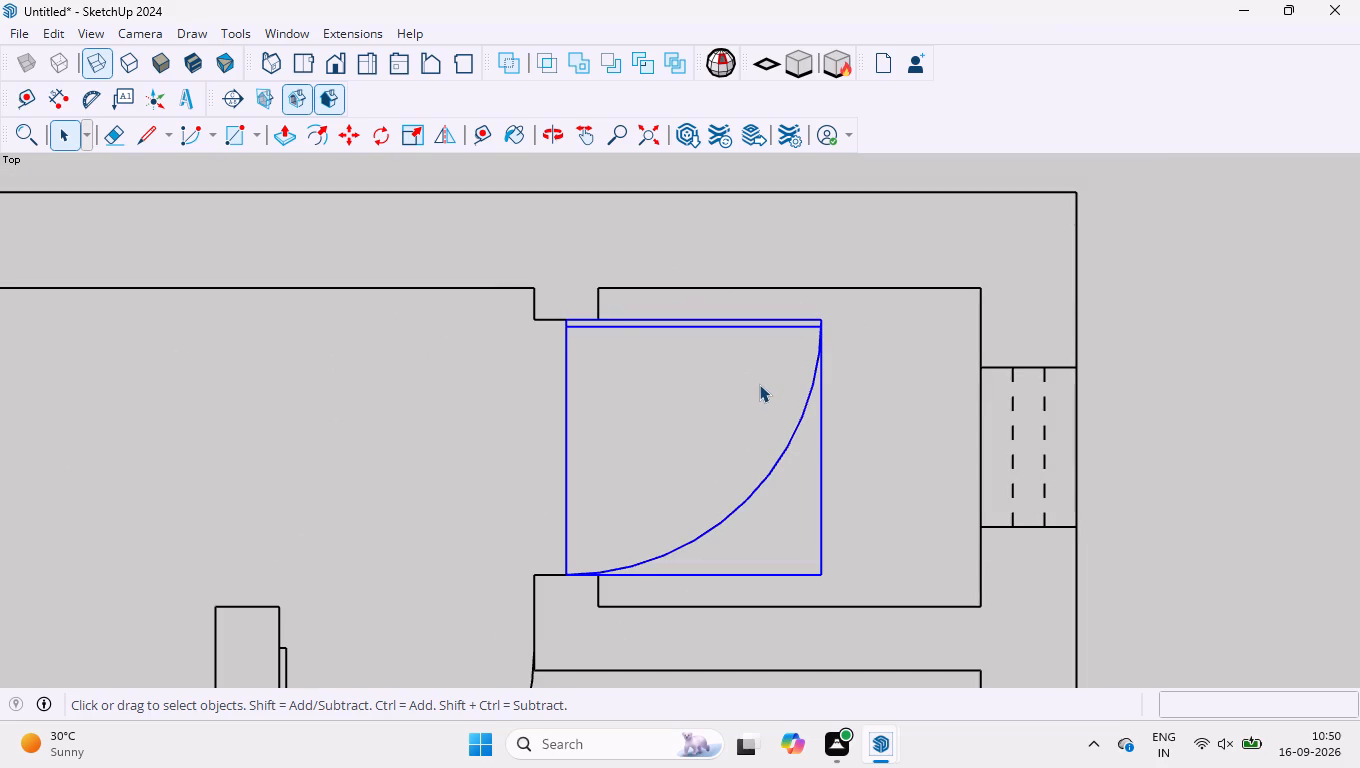
left_click(345, 138)
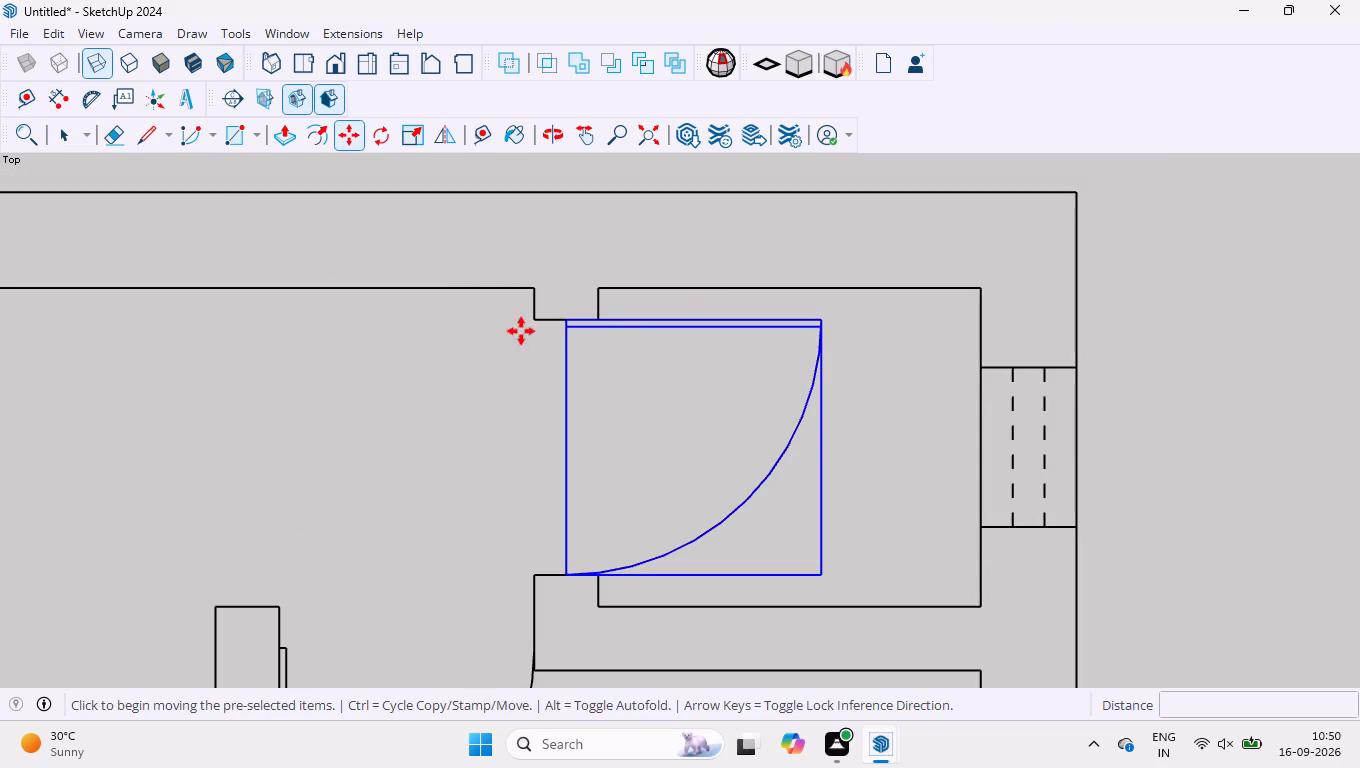
left_click(570, 318)
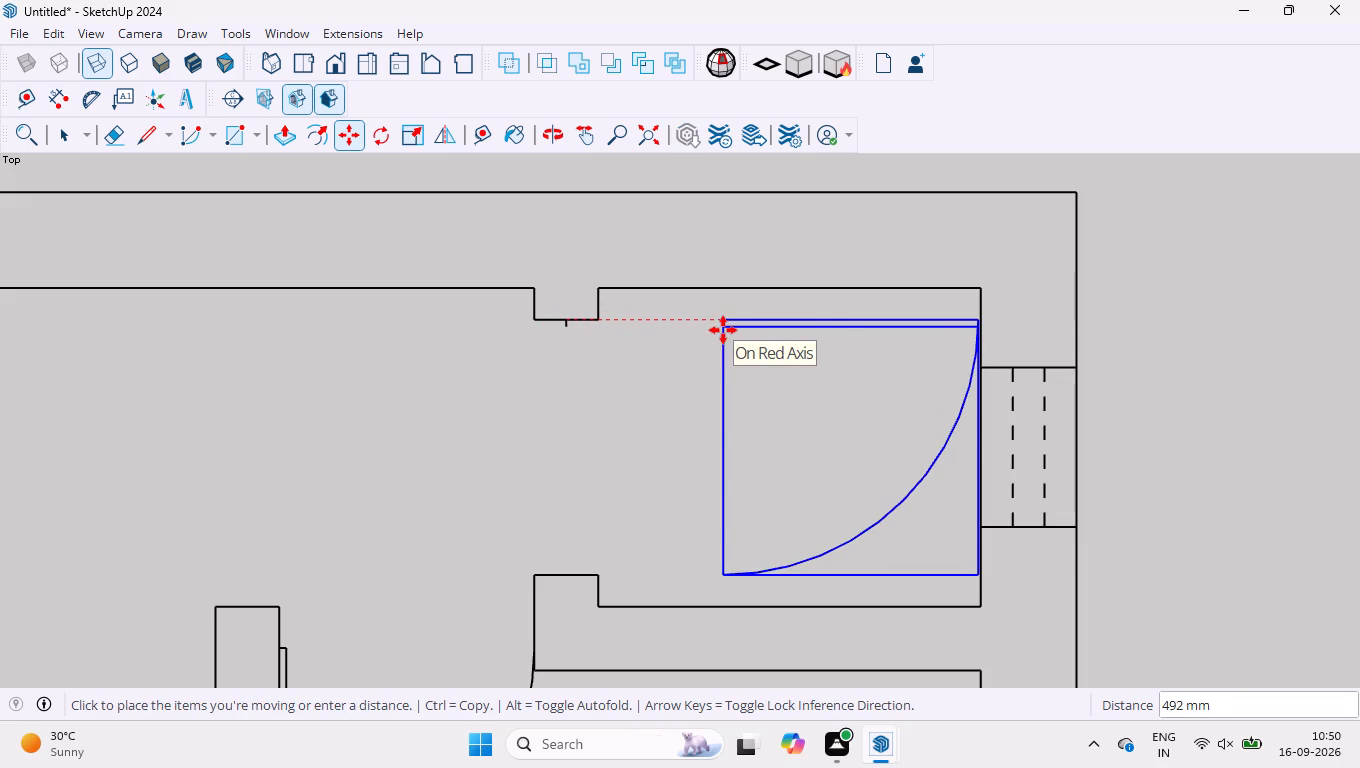
scroll(892, 350, "down", 14)
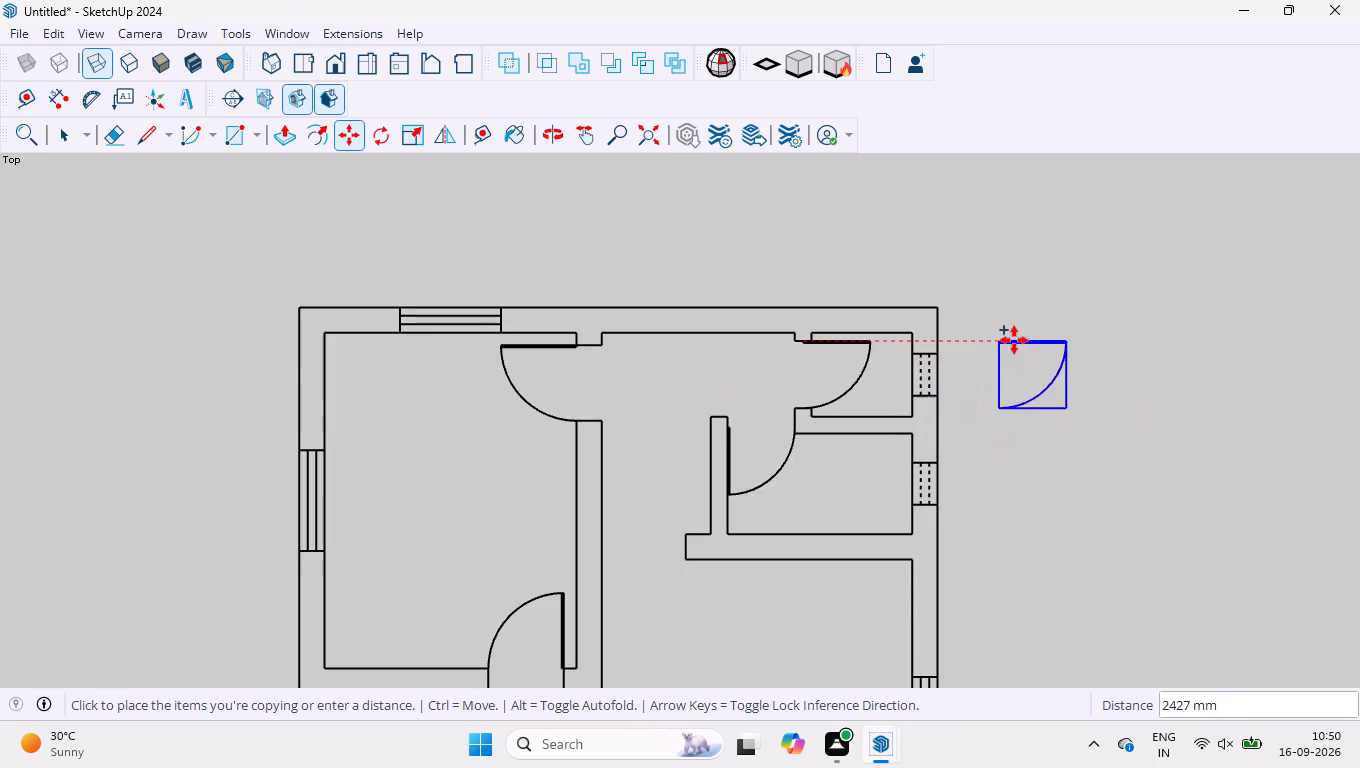
scroll(1065, 324, "up", 1)
left_click(1066, 332)
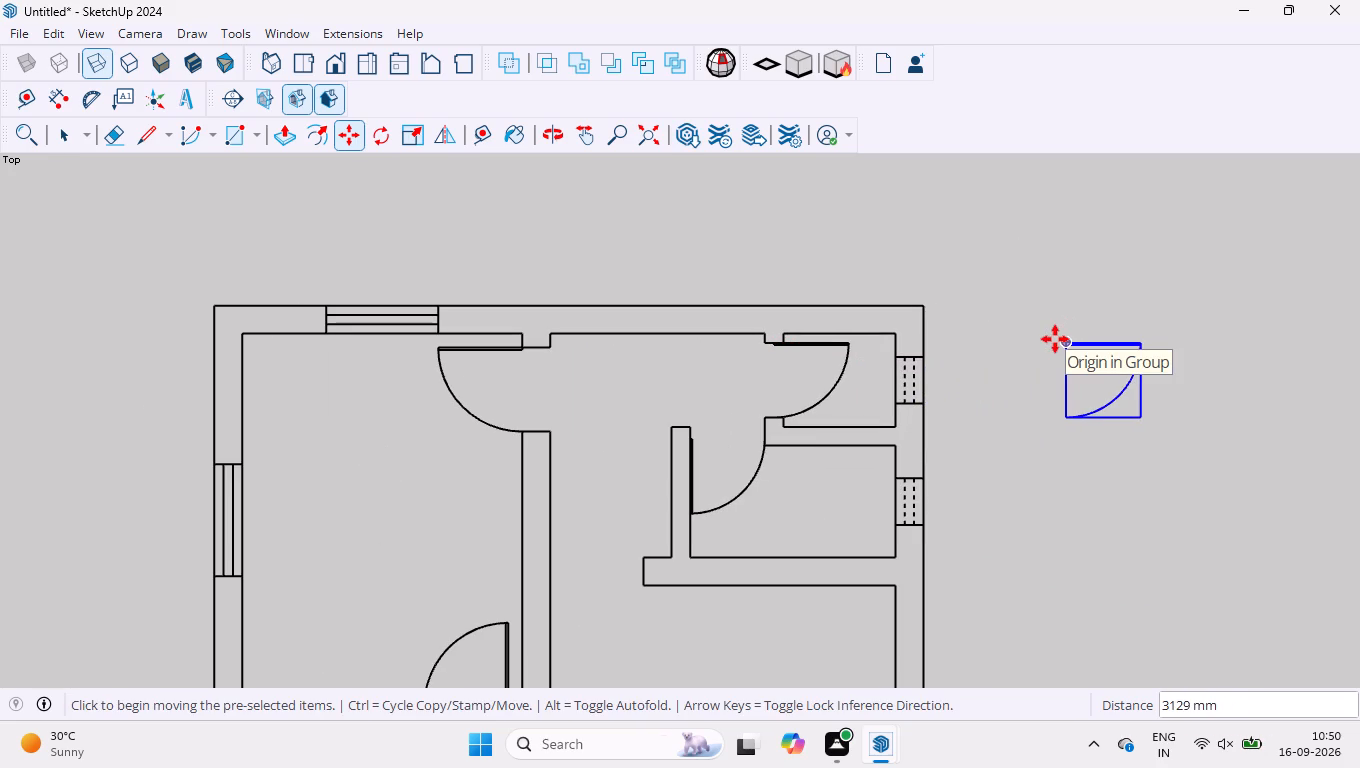
Flip the copied door symbol left-to-right and top-to-bottom, so its leaf lies along the bottom and its swing opens at the upper left.
scroll(1078, 323, "up", 8)
scroll(1216, 377, "up", 4)
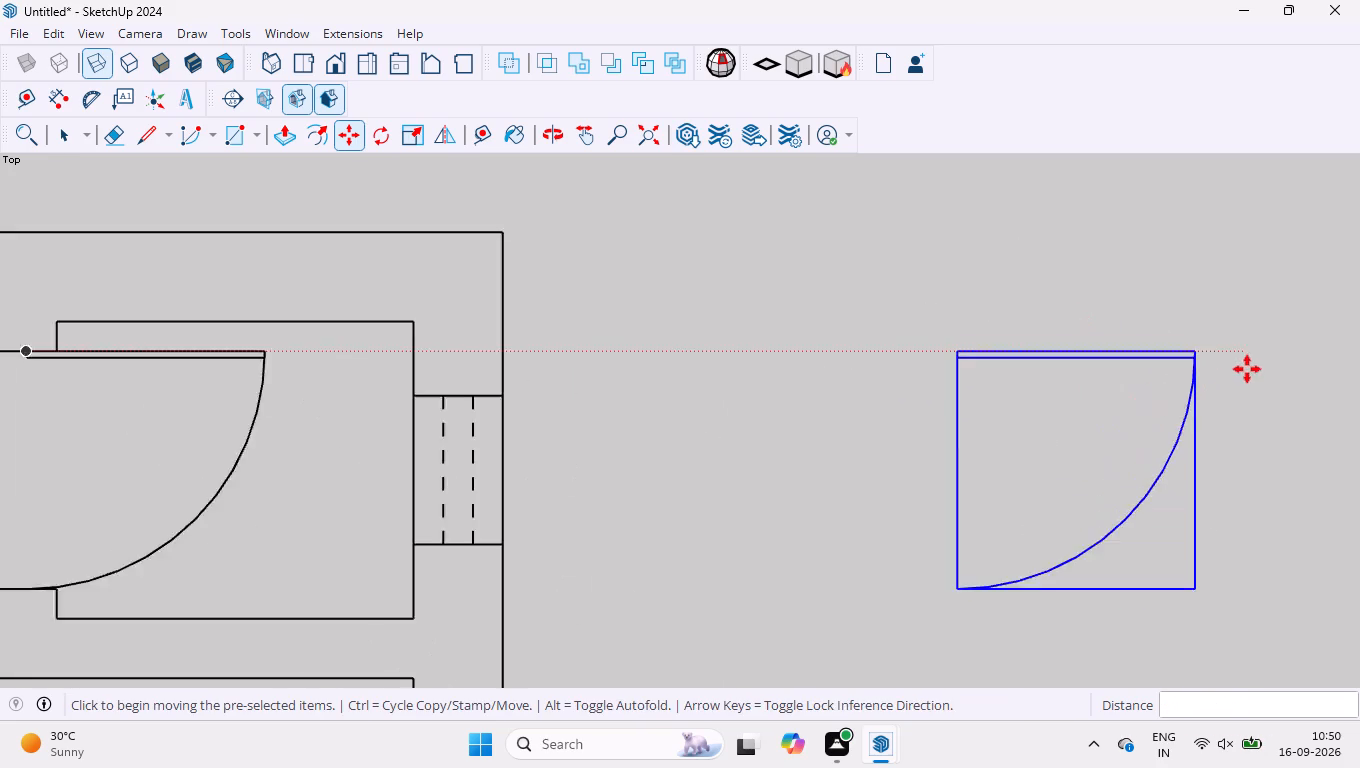
scroll(776, 298, "down", 5)
scroll(1108, 316, "up", 3)
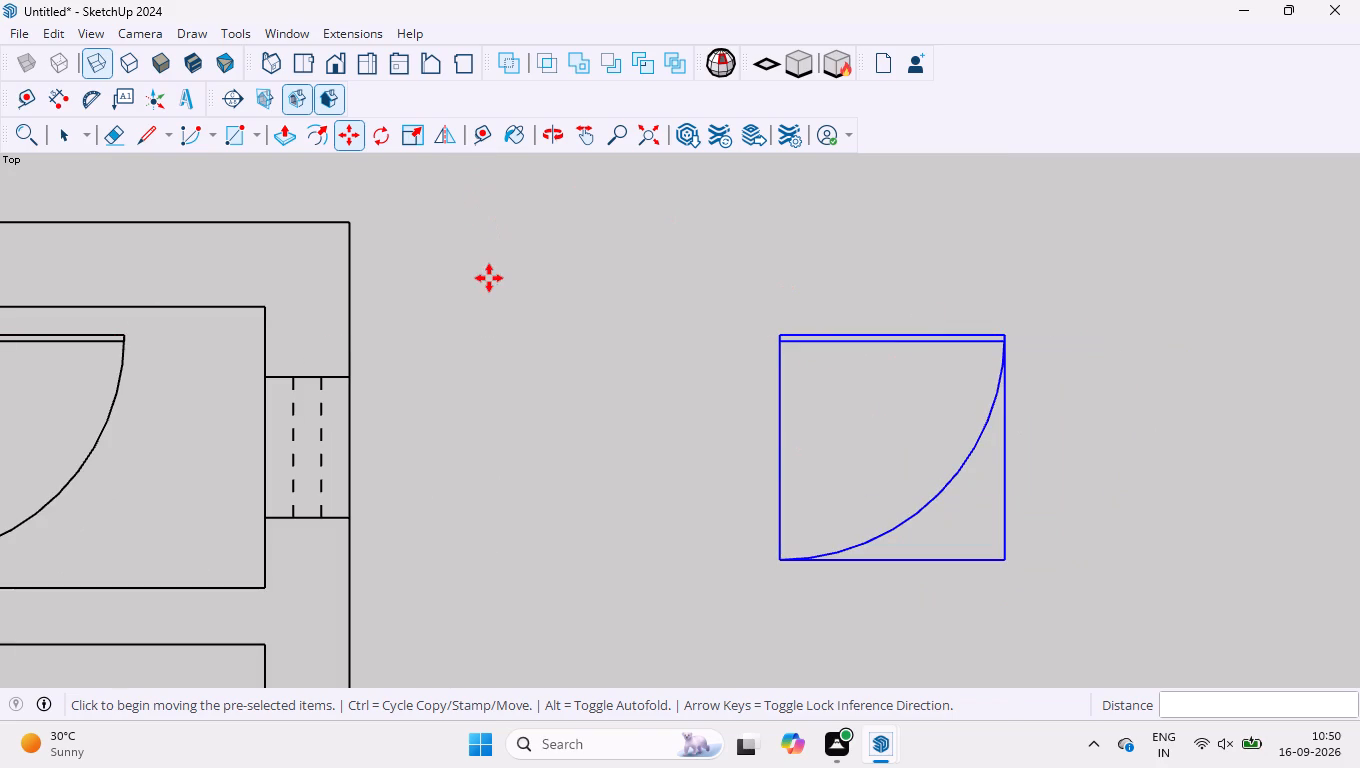
key("i")
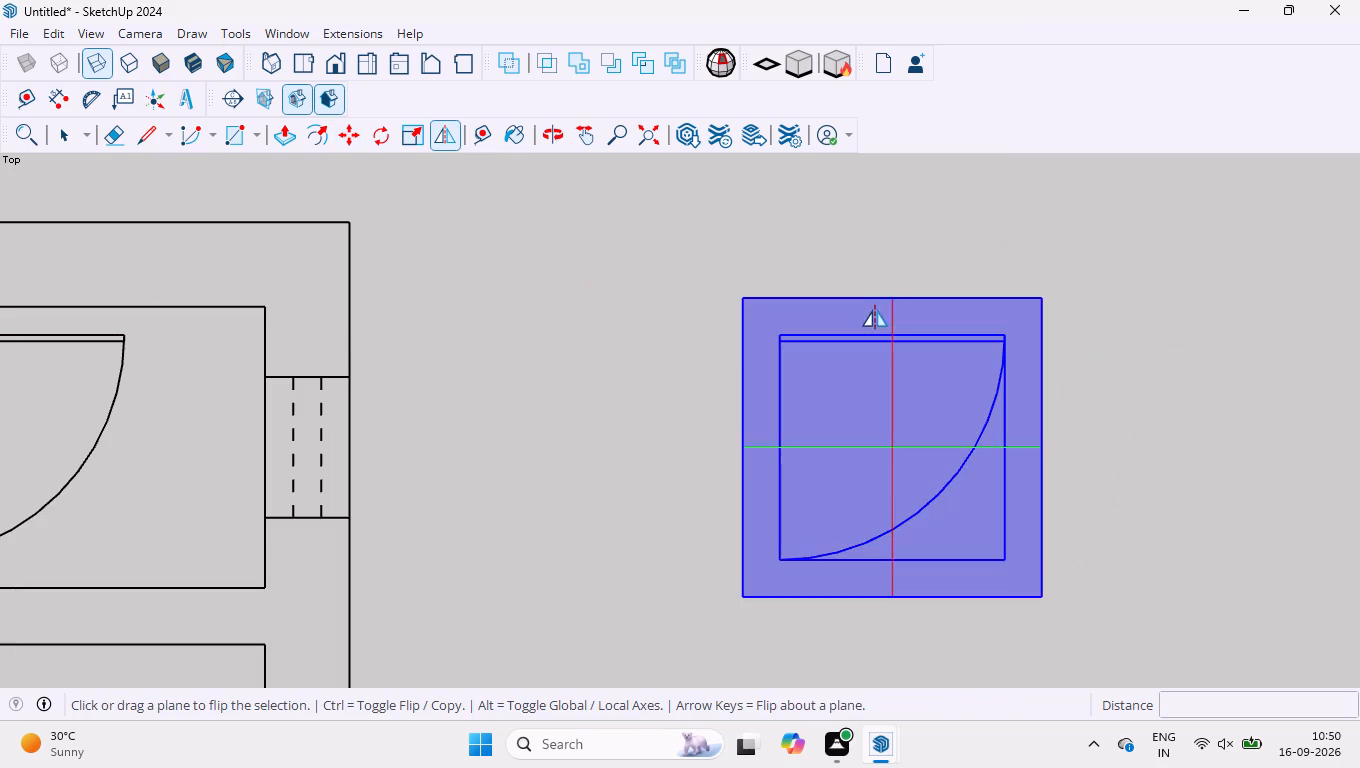
left_click(894, 306)
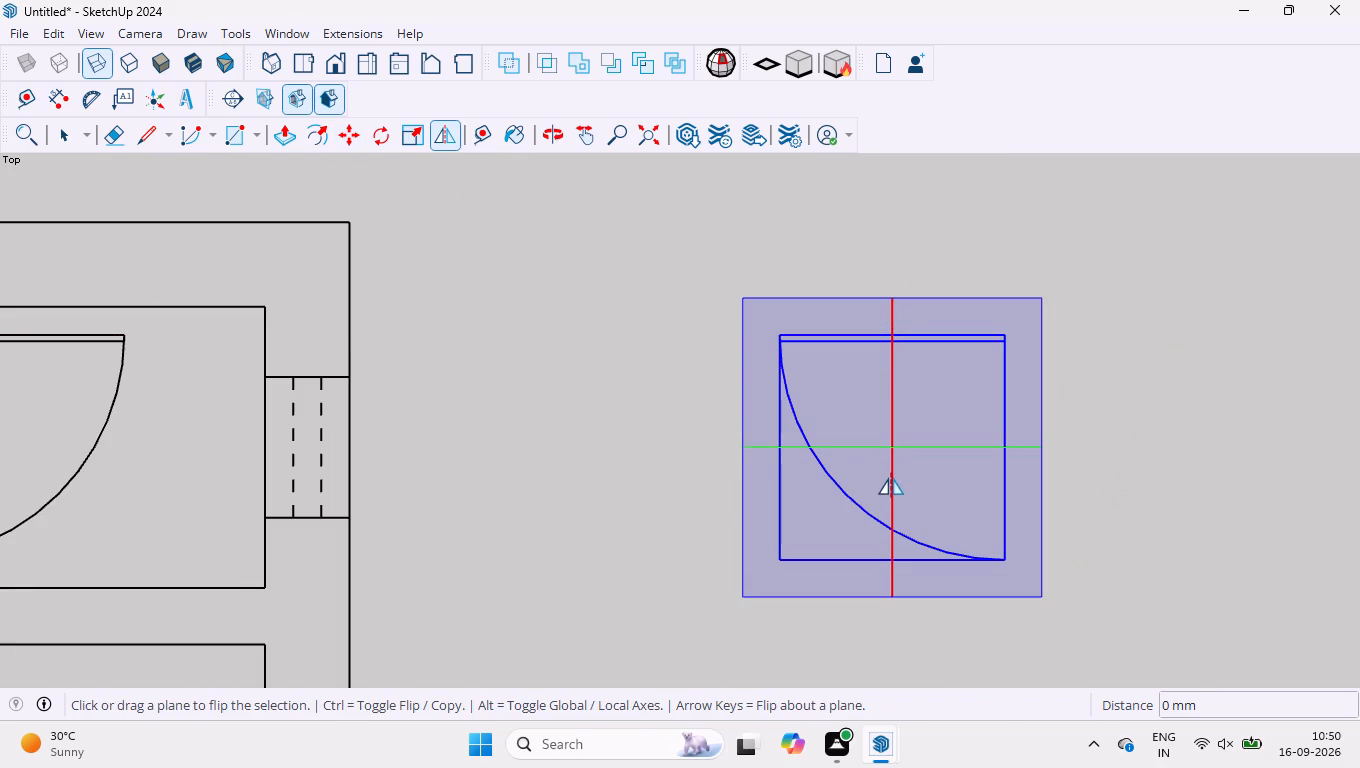
left_click(920, 441)
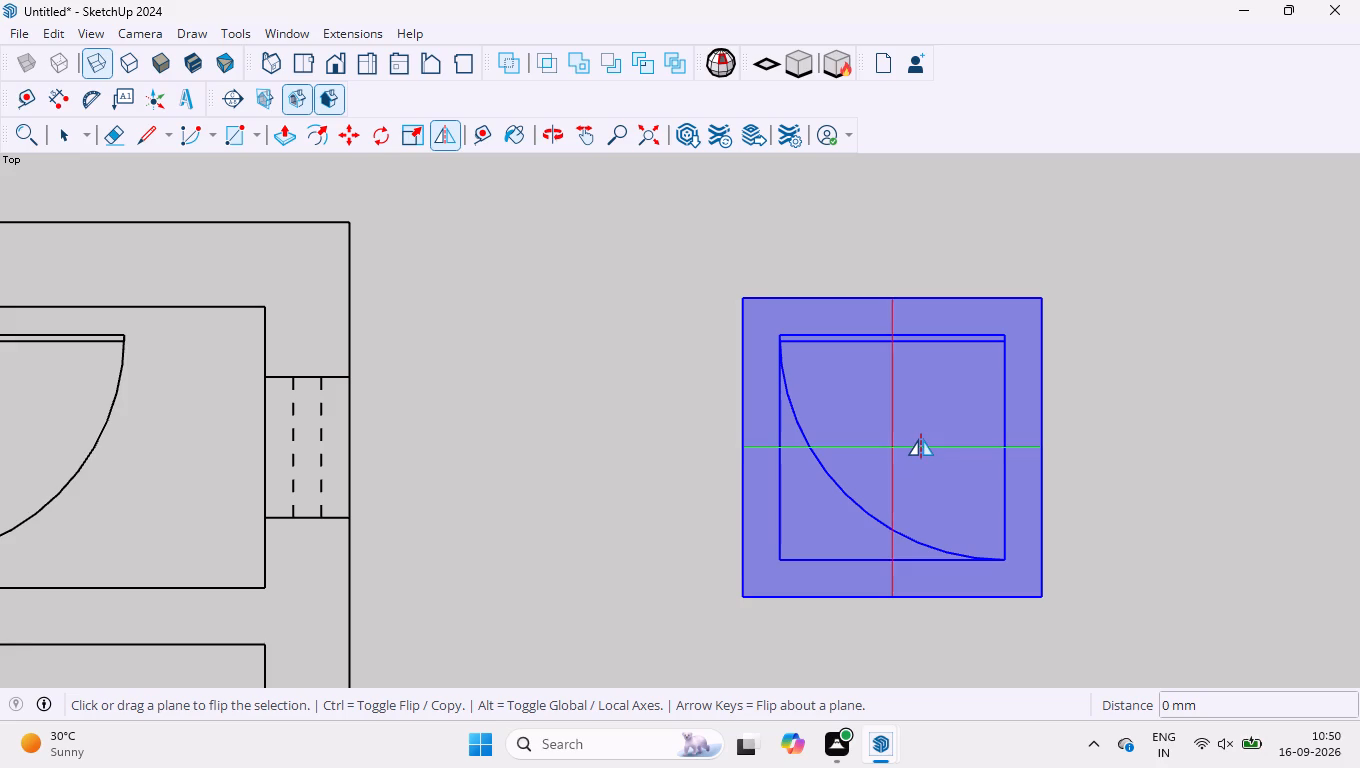
left_click(921, 439)
left_click(921, 439)
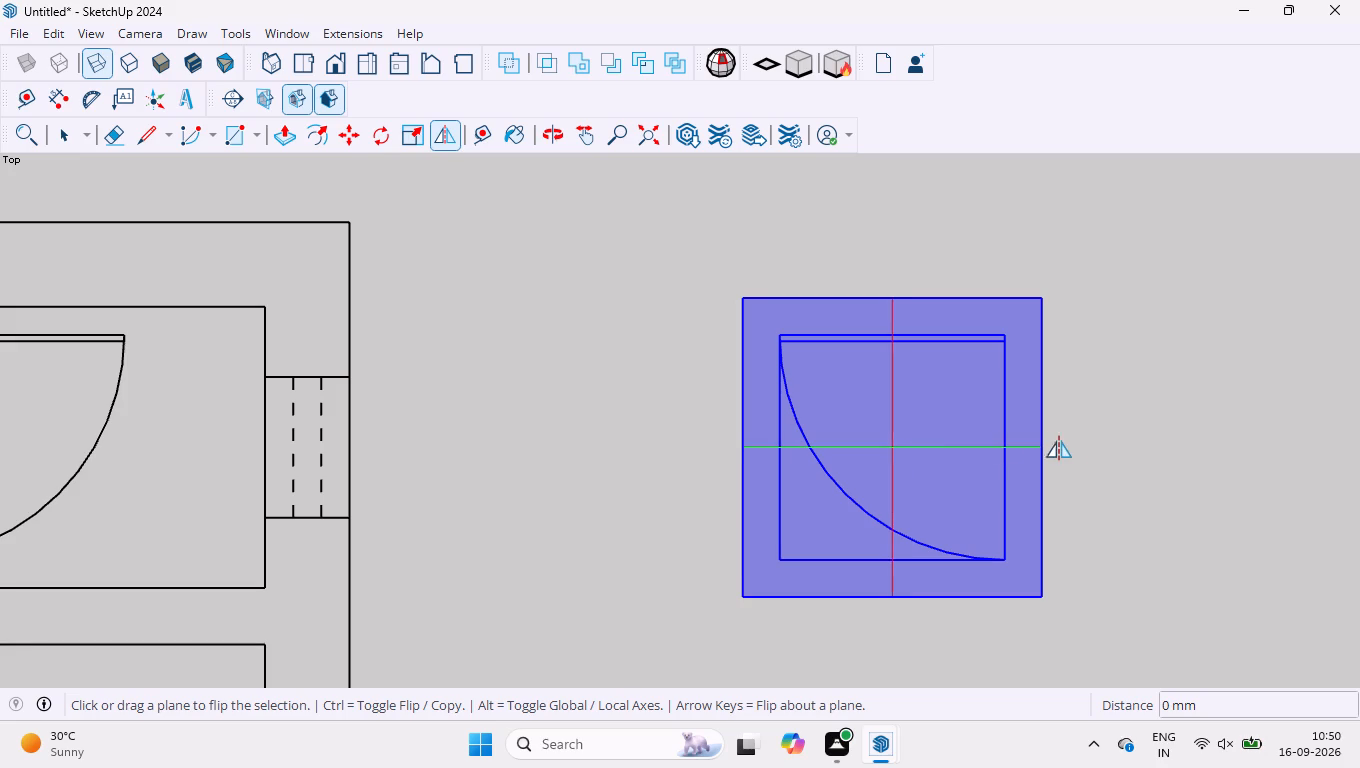
left_click(1041, 441)
left_click(1041, 441)
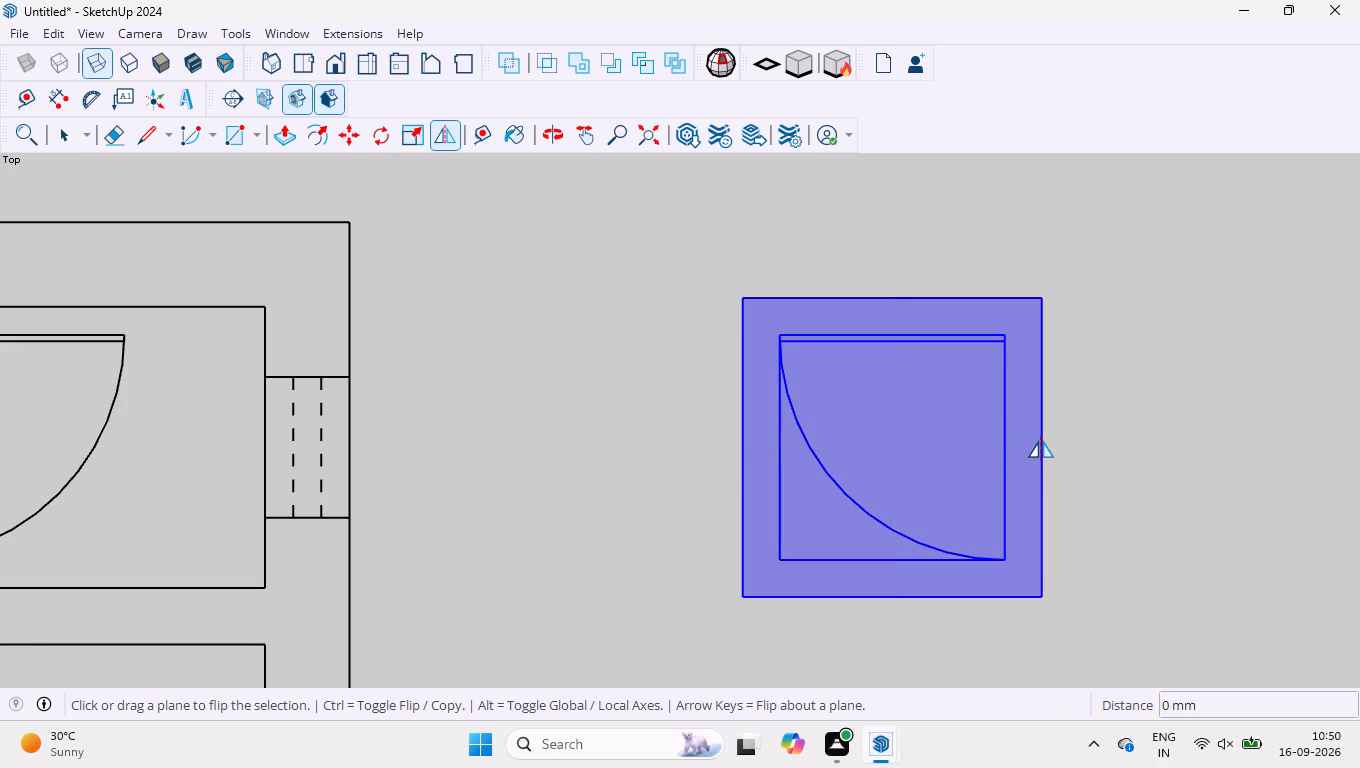
left_click(896, 506)
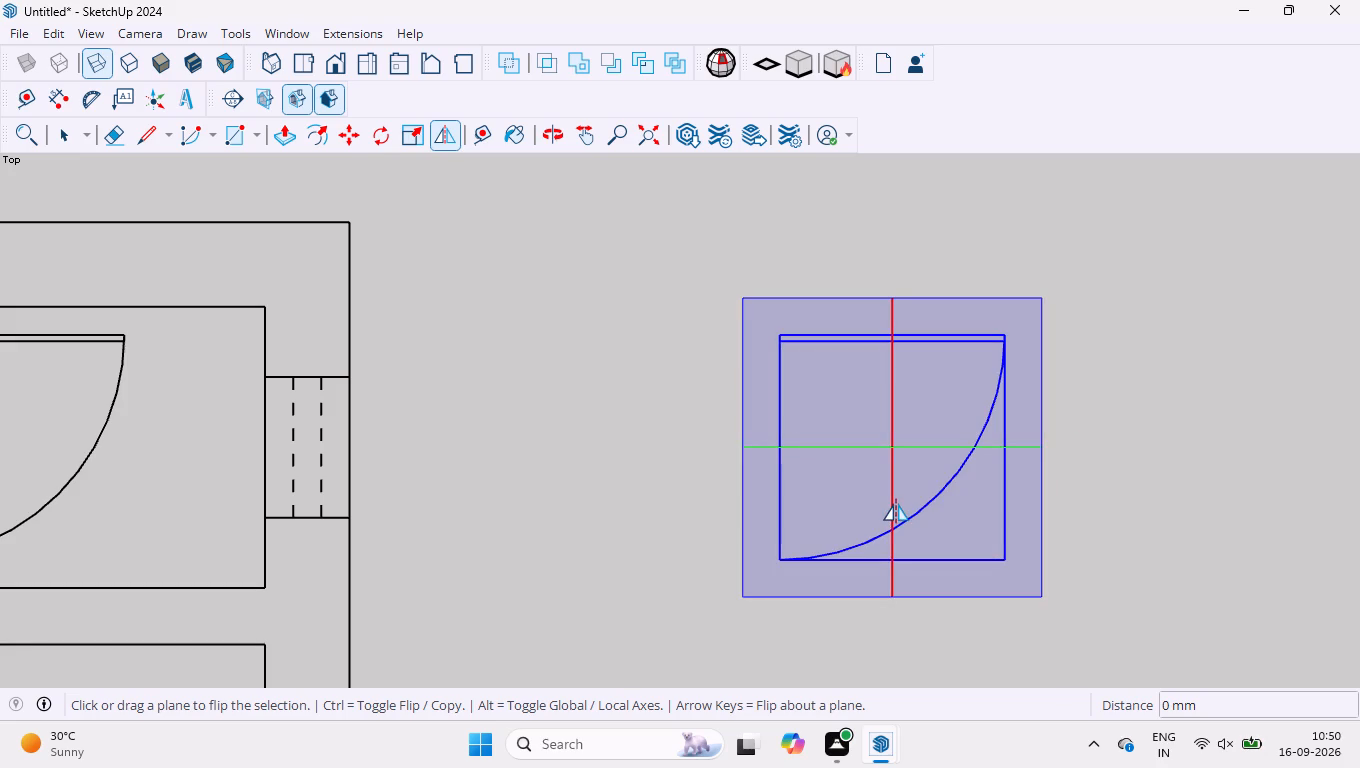
left_click(896, 500)
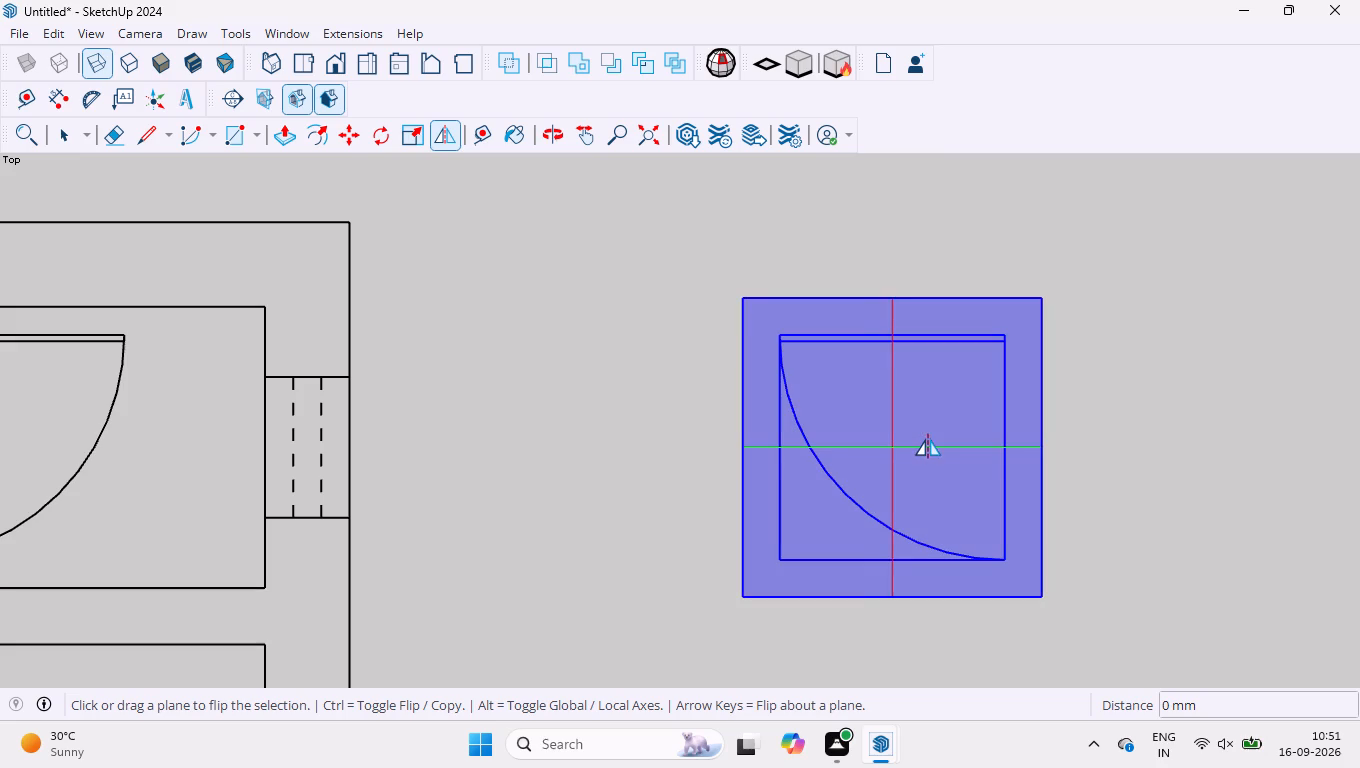
left_click(1035, 444)
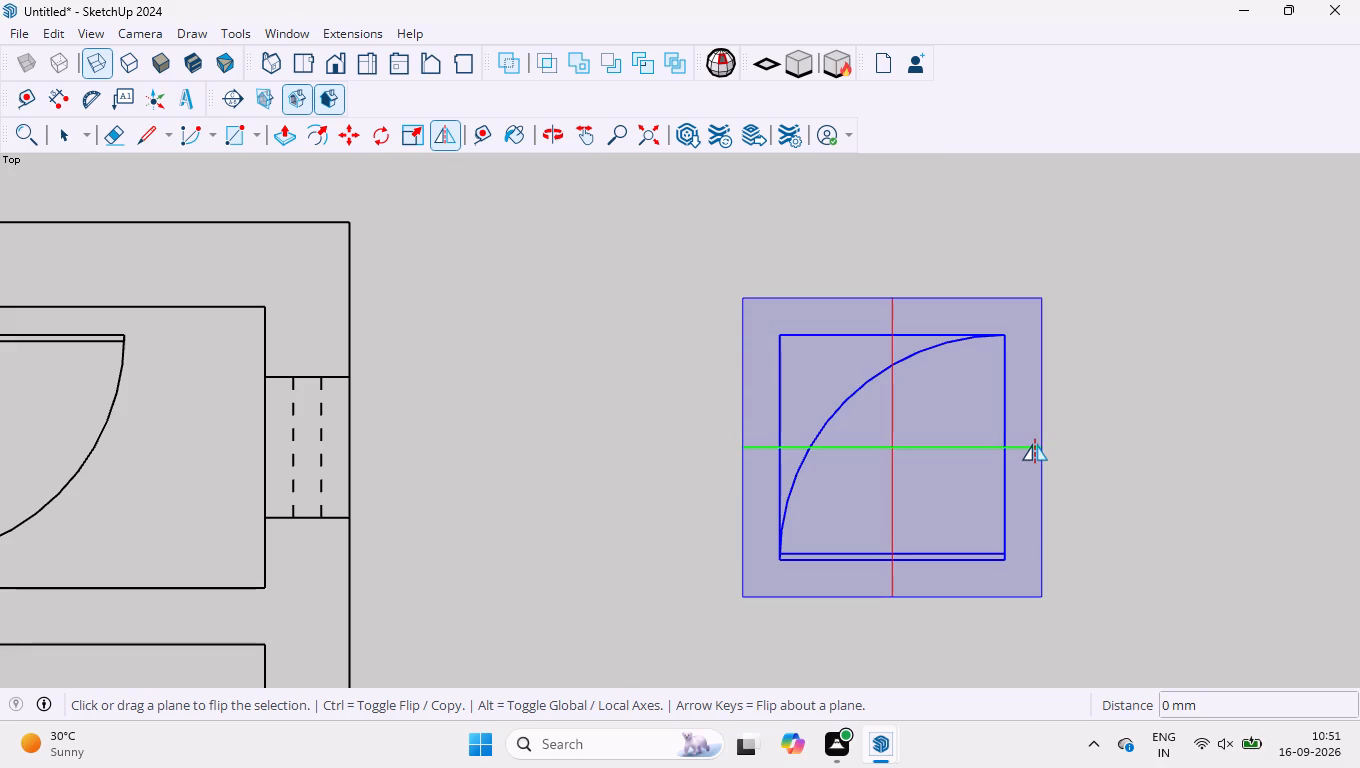
key("space")
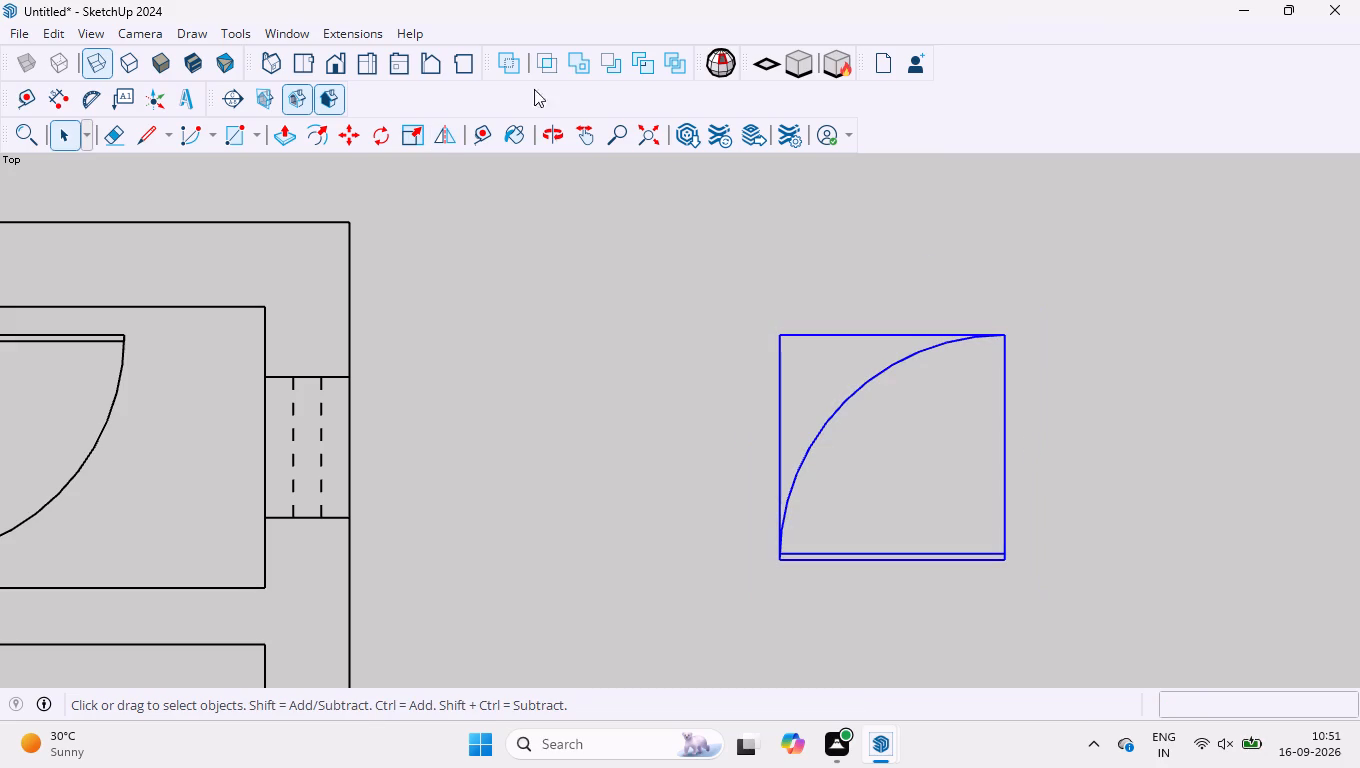
Move the flipped door symbol by its upper-right corner onto the lower-left outer corner of the large right-hand room, at the entrance opening.
left_click(358, 141)
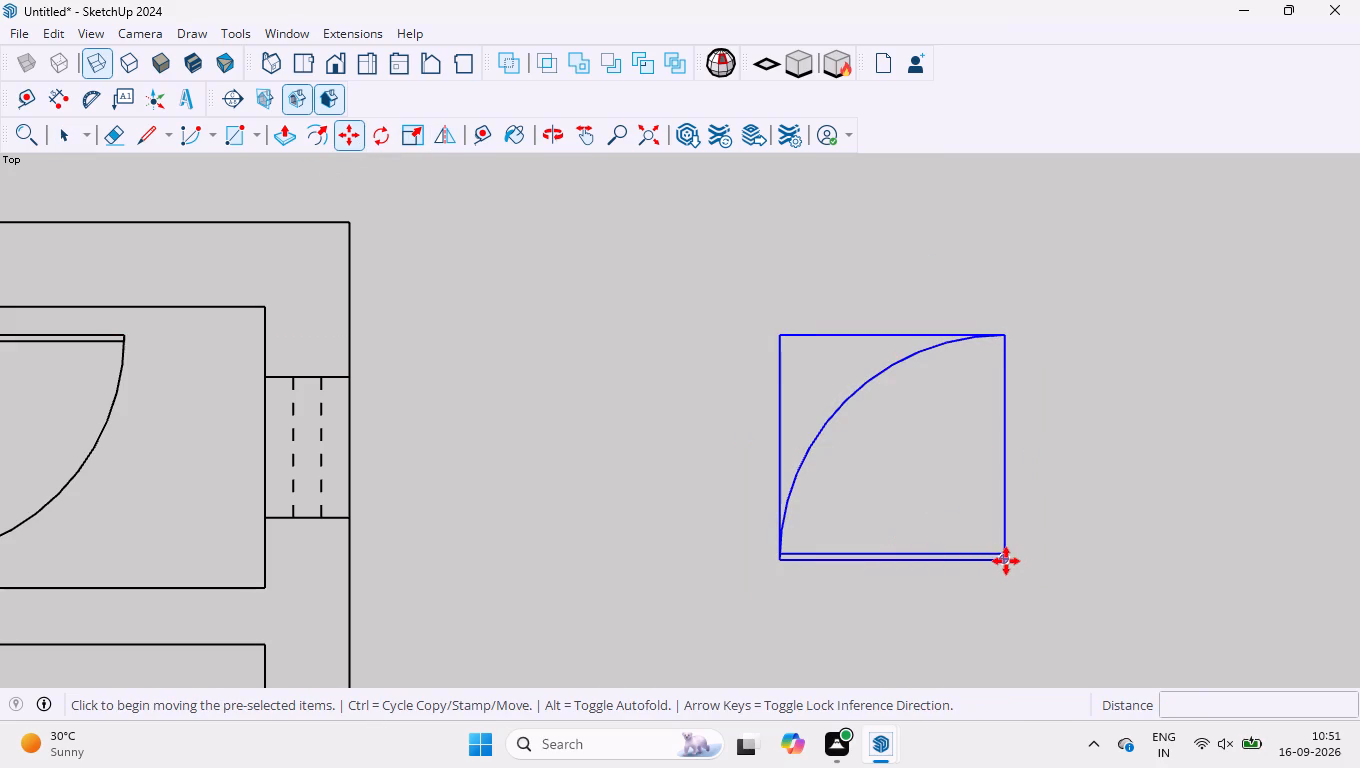
left_click(1004, 559)
scroll(905, 429, "down", 8)
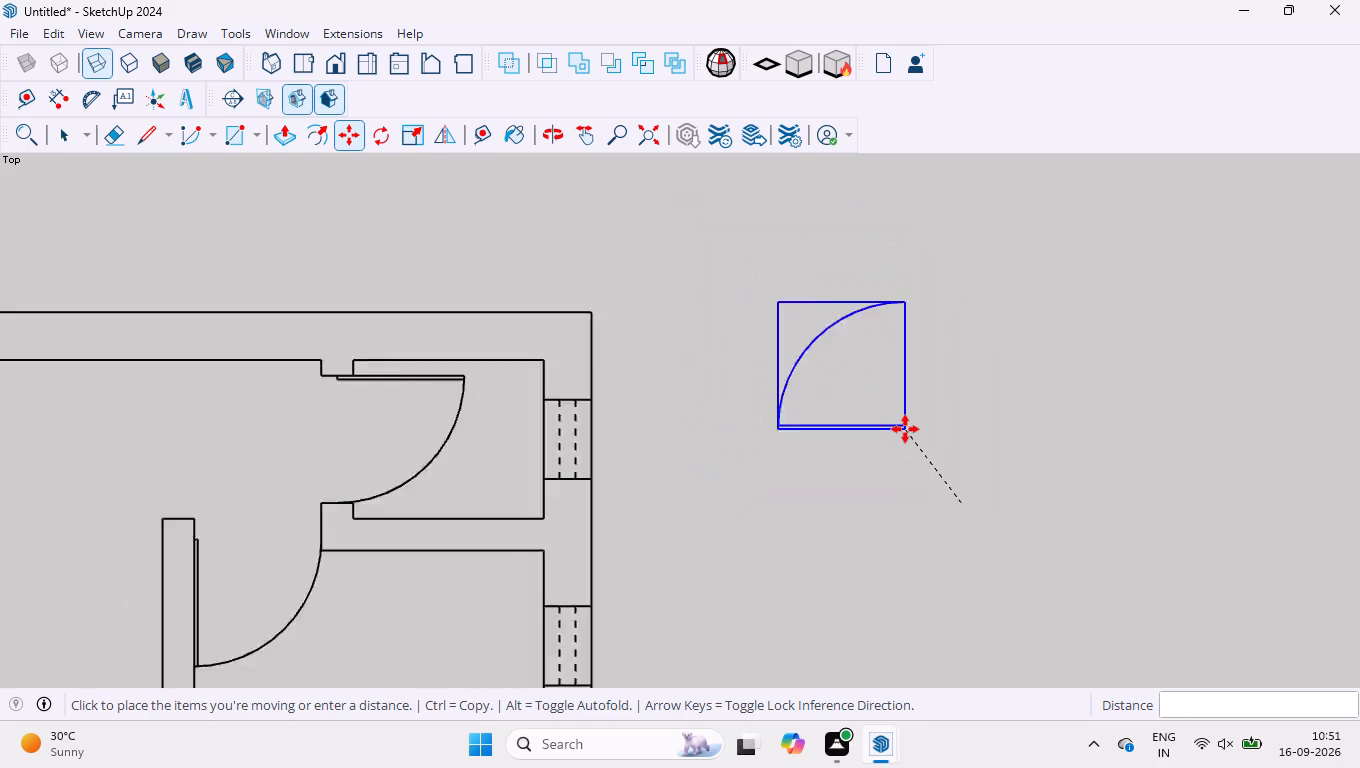
left_click(907, 482)
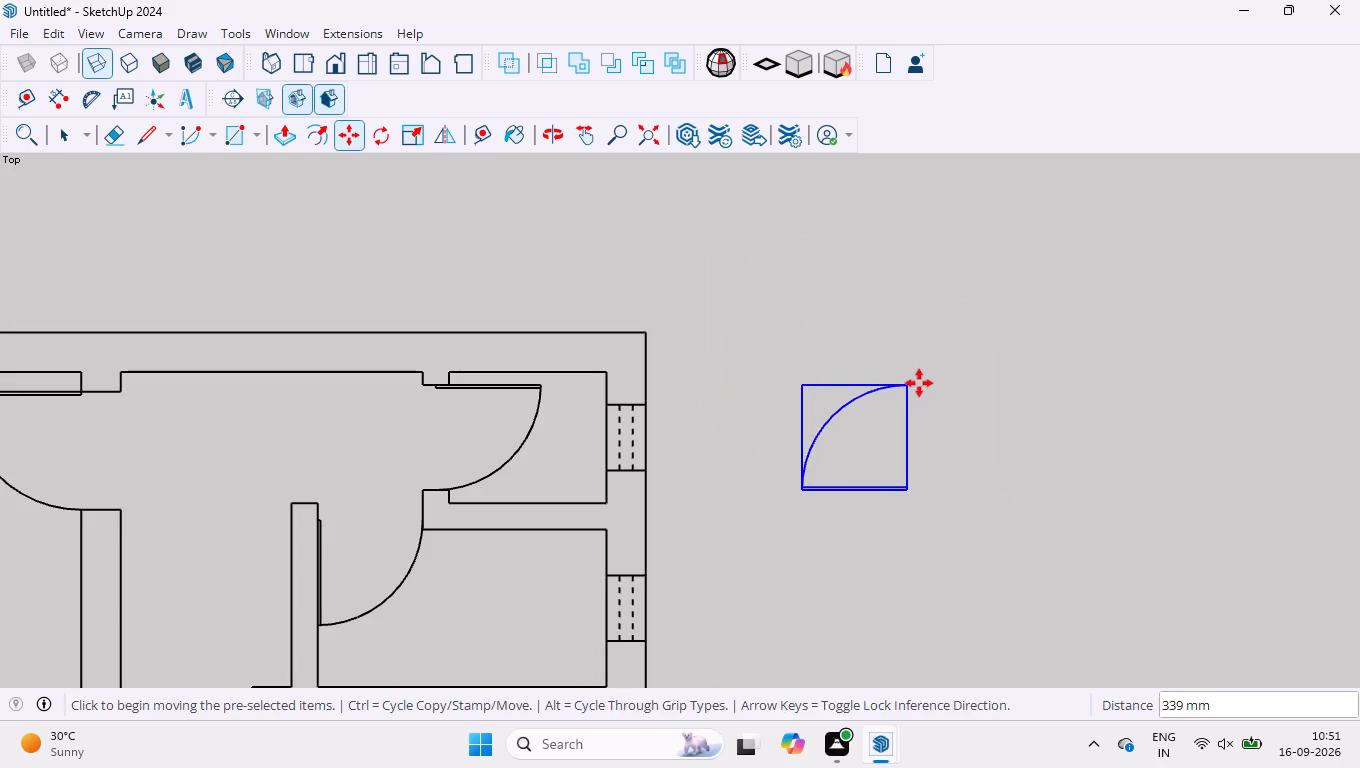
left_click(907, 385)
scroll(907, 369, "down", 13)
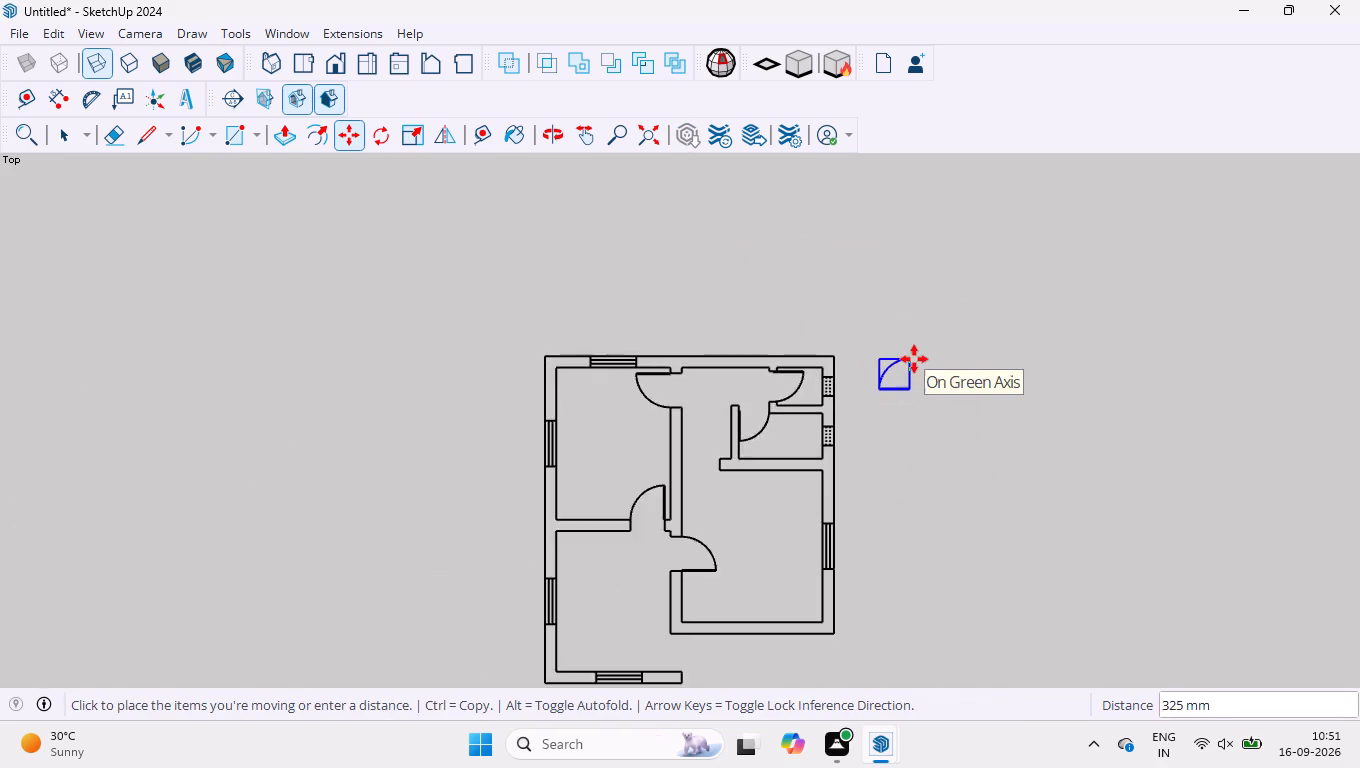
scroll(914, 359, "down", 4)
scroll(748, 560, "up", 20)
scroll(748, 560, "up", 3)
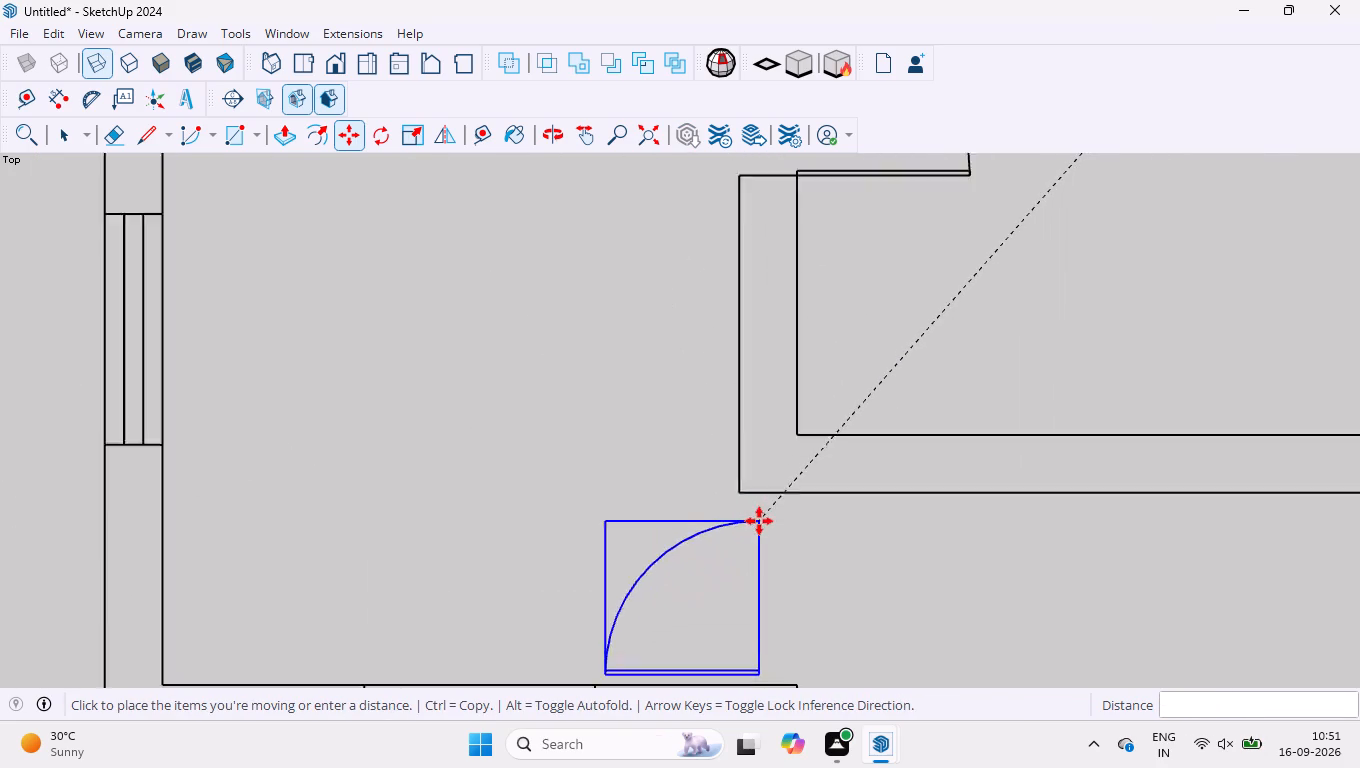
scroll(759, 521, "up", 1)
left_click(728, 476)
scroll(735, 391, "down", 4)
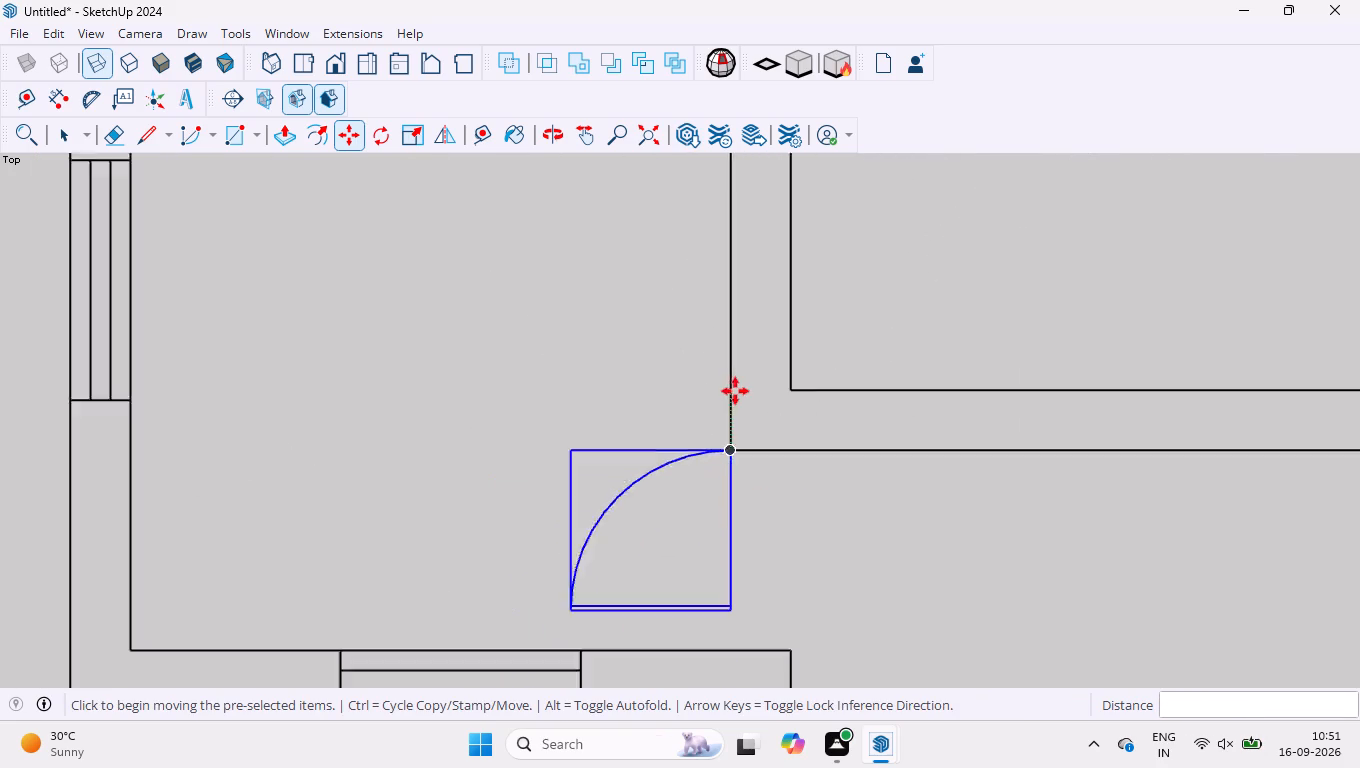
scroll(735, 391, "down", 2)
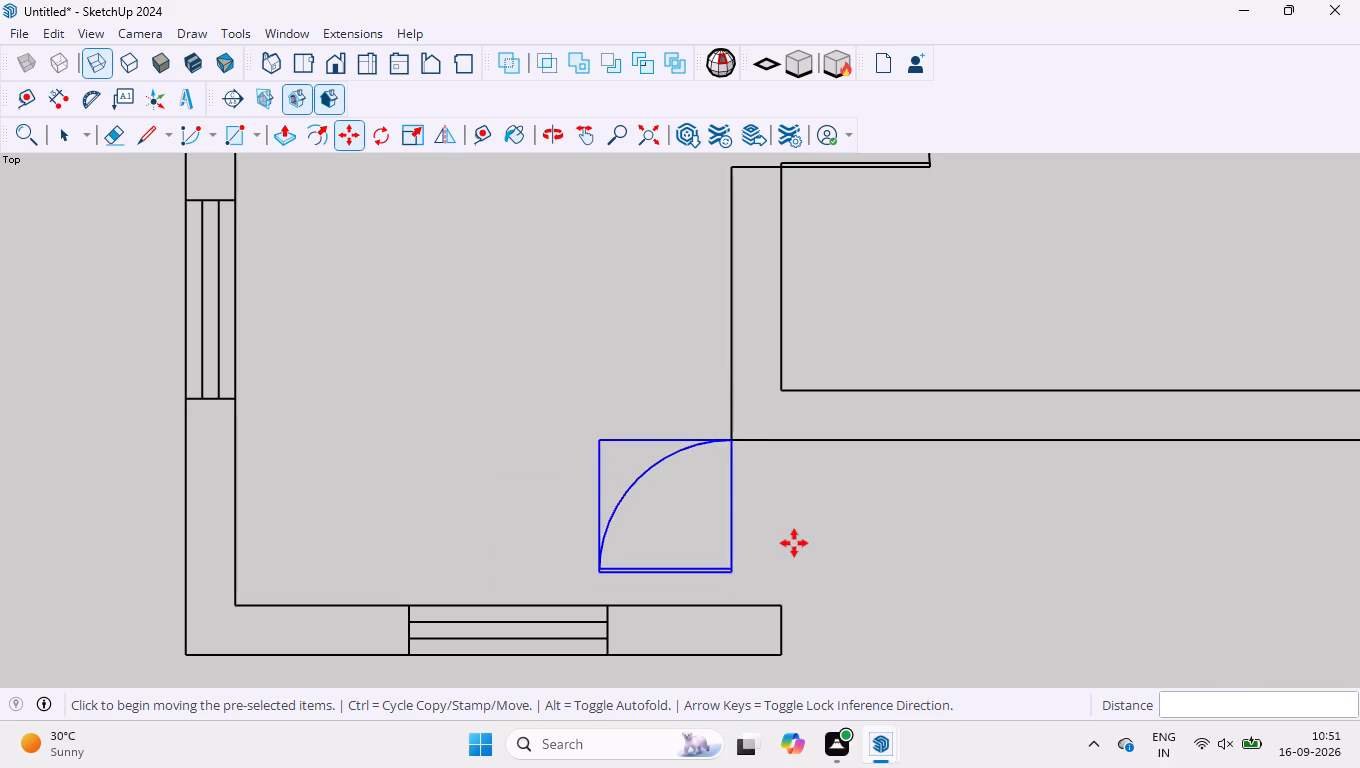
left_click(794, 543)
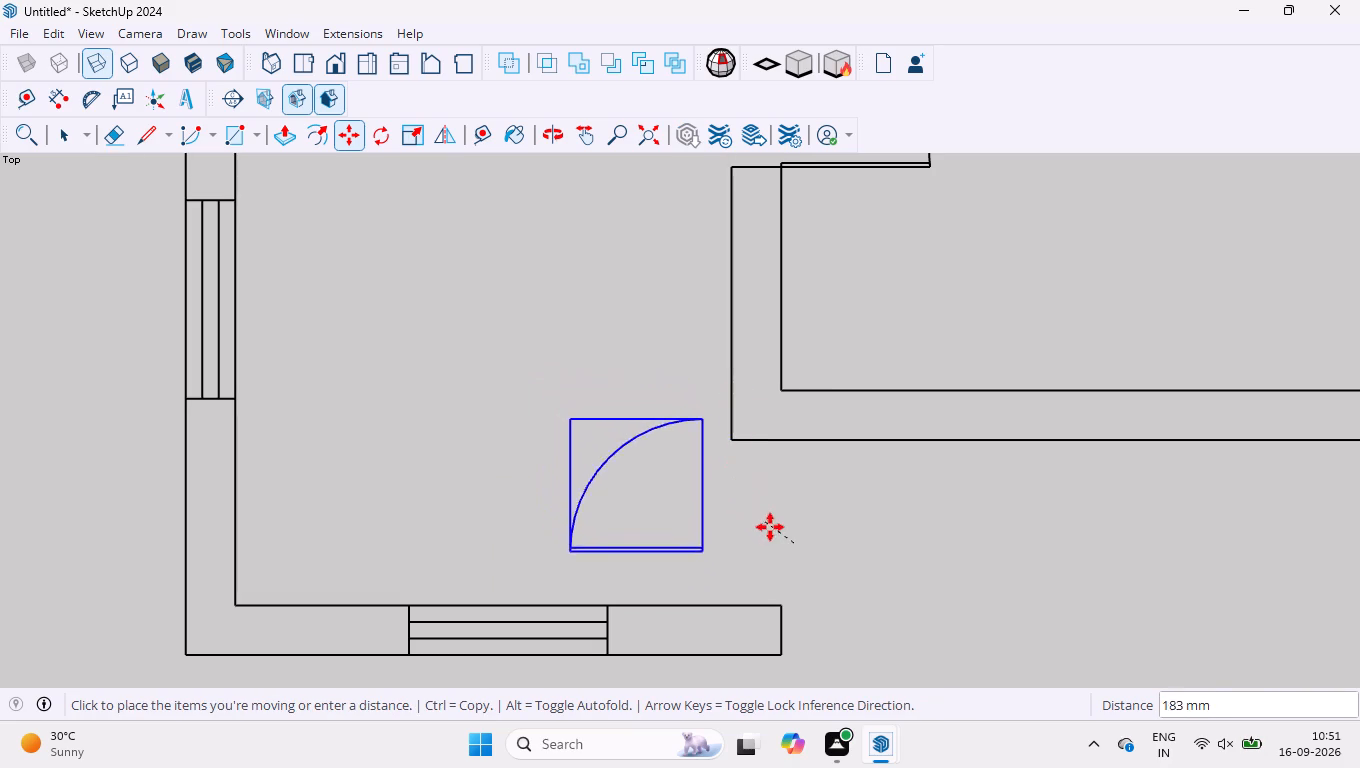
key("ctrl+z")
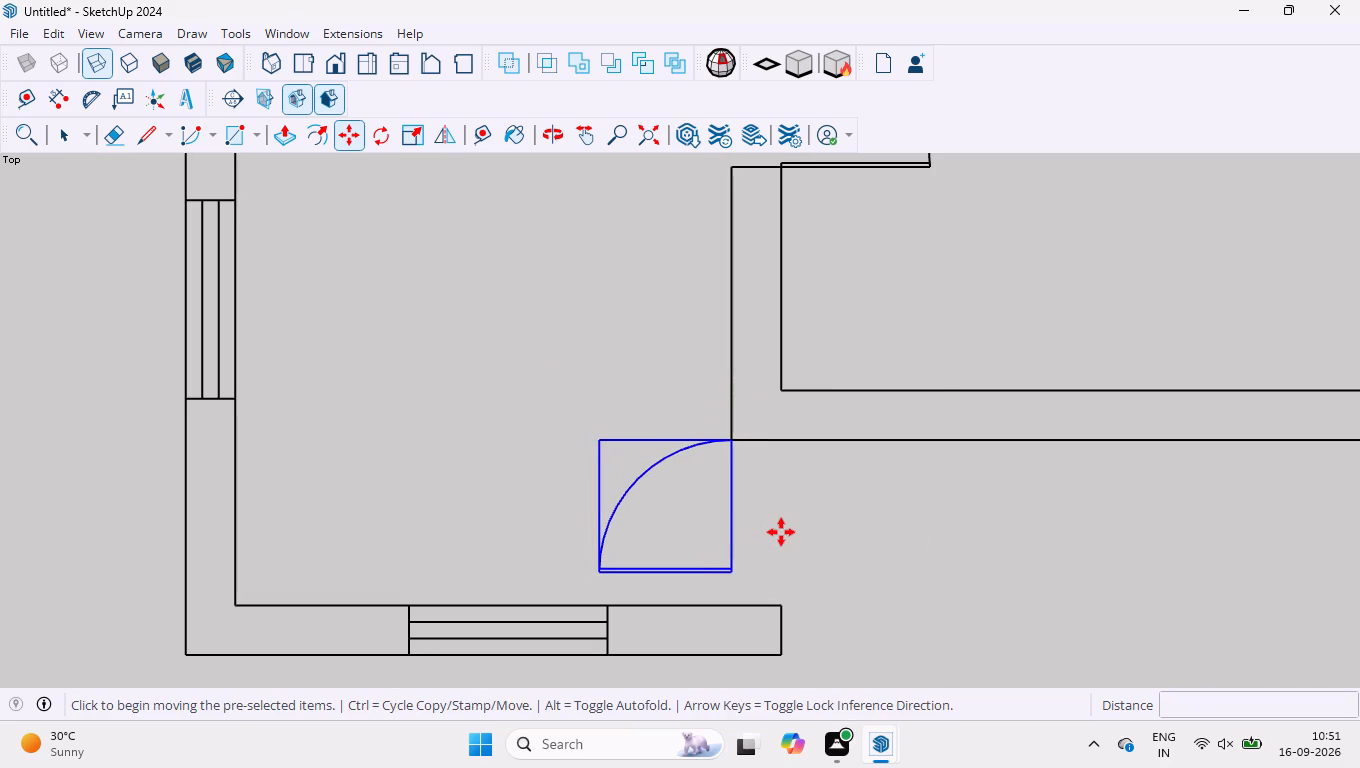
Scale the entrance door symbol uniformly by about 1.25 from its lower-right corner until its leaf meets the bottom wall's inner line.
left_click(407, 140)
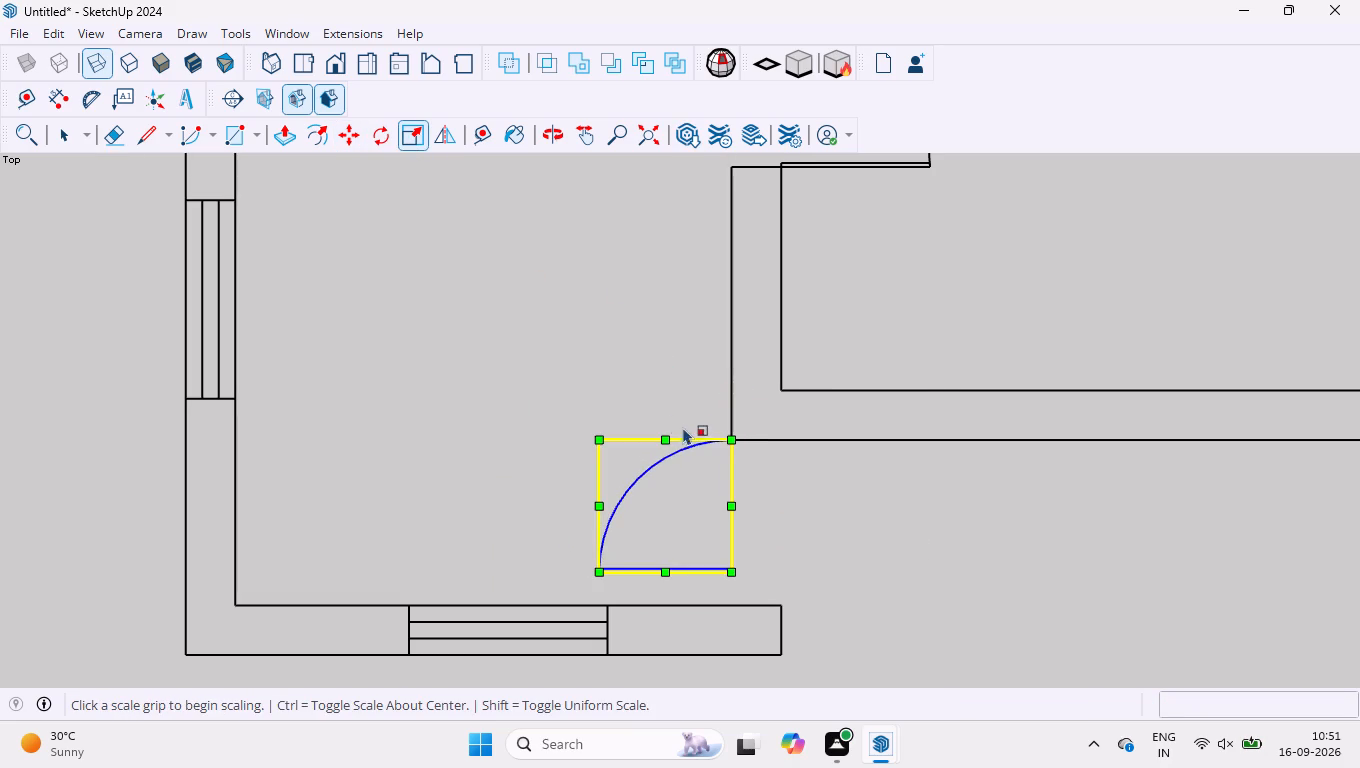
scroll(660, 612, "up", 2)
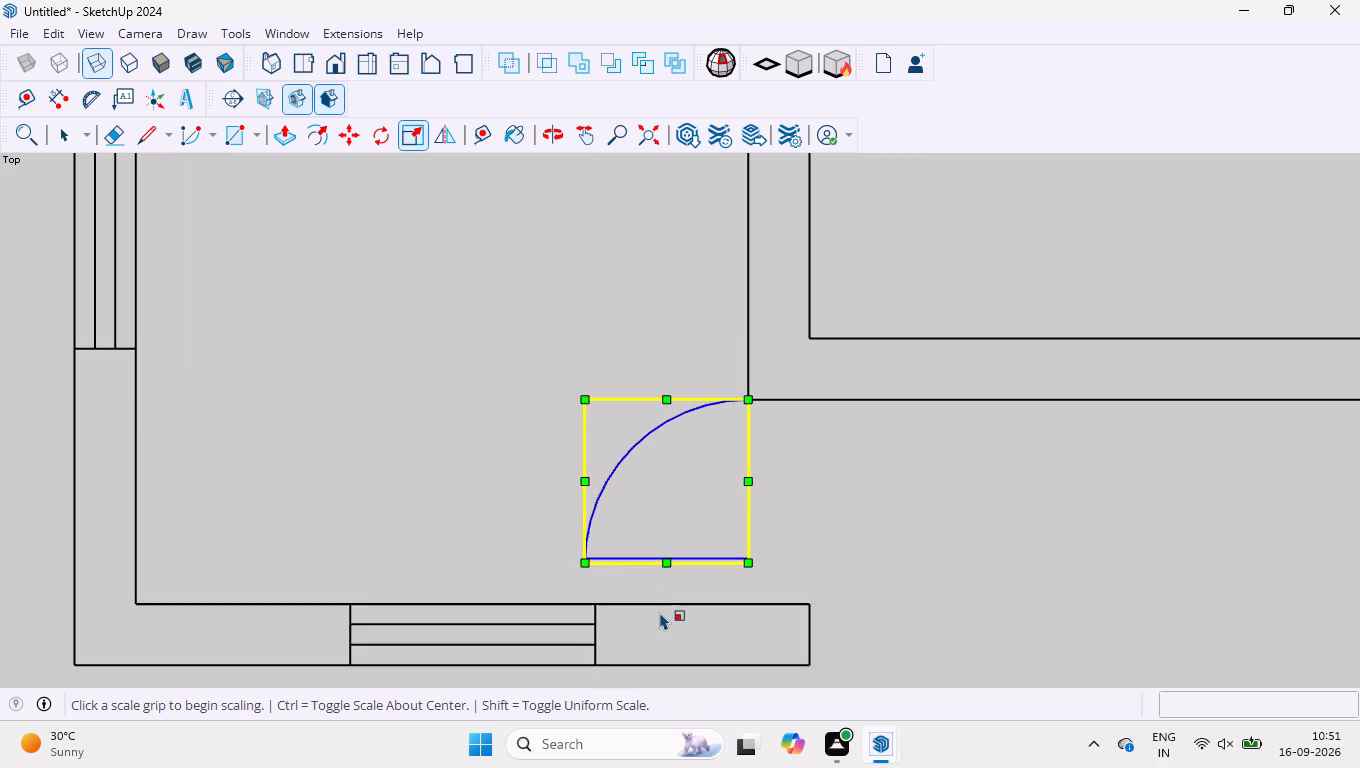
scroll(655, 633, "up", 4)
left_click(794, 521)
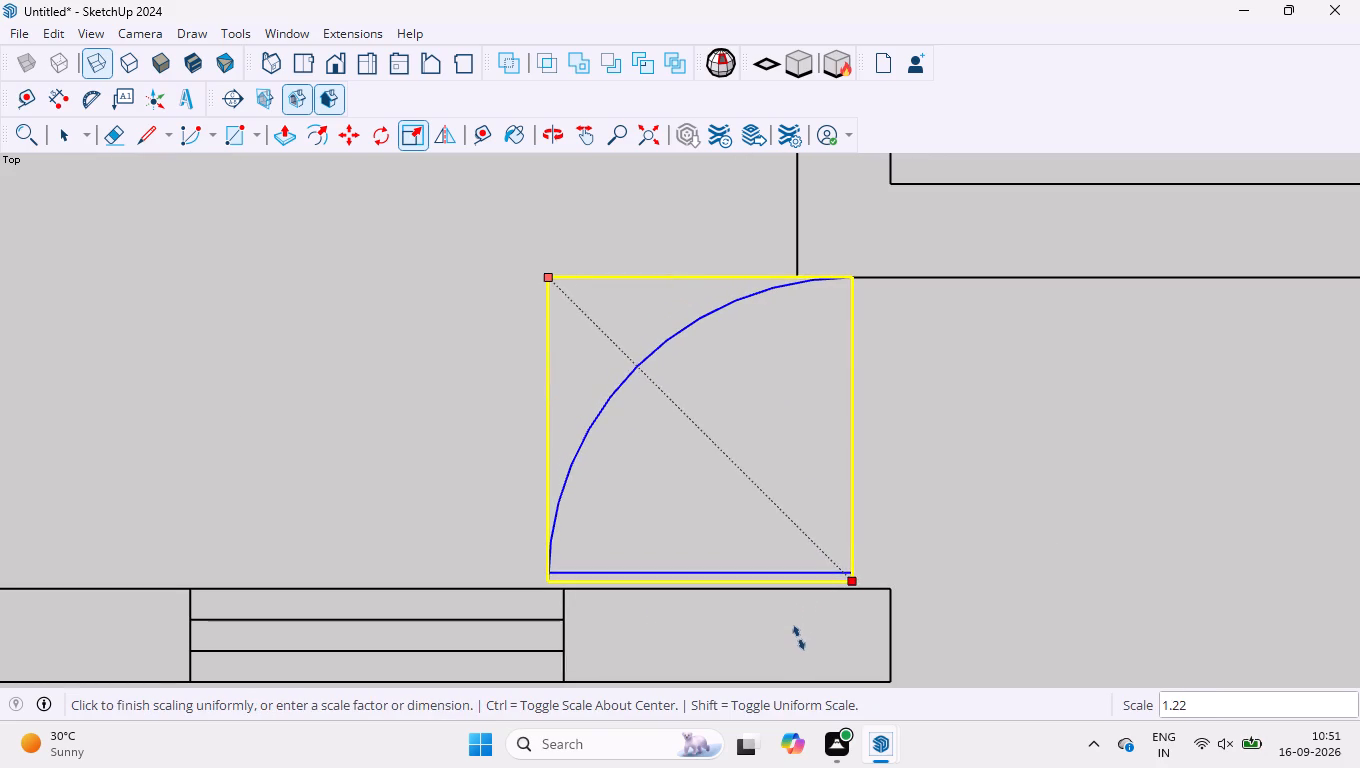
scroll(861, 589, "up", 5)
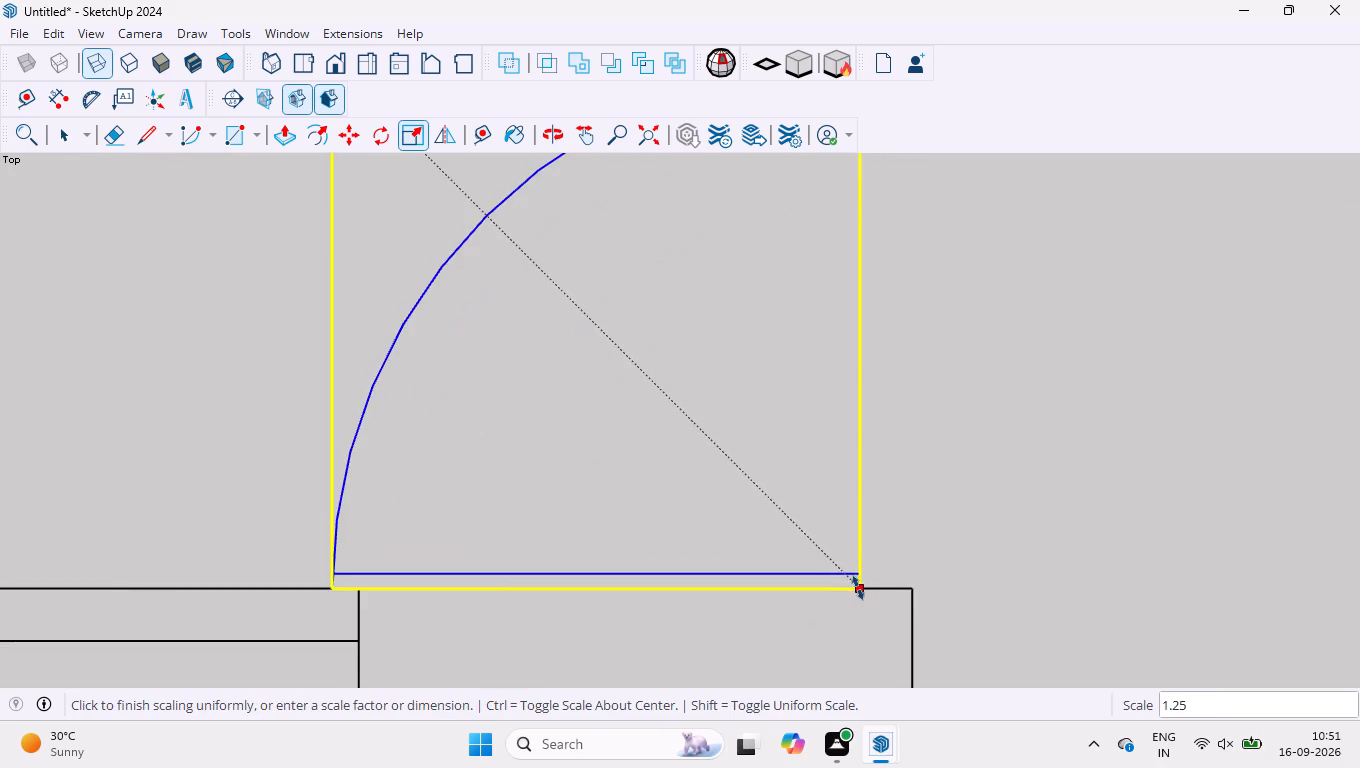
scroll(859, 588, "up", 5)
left_click(859, 588)
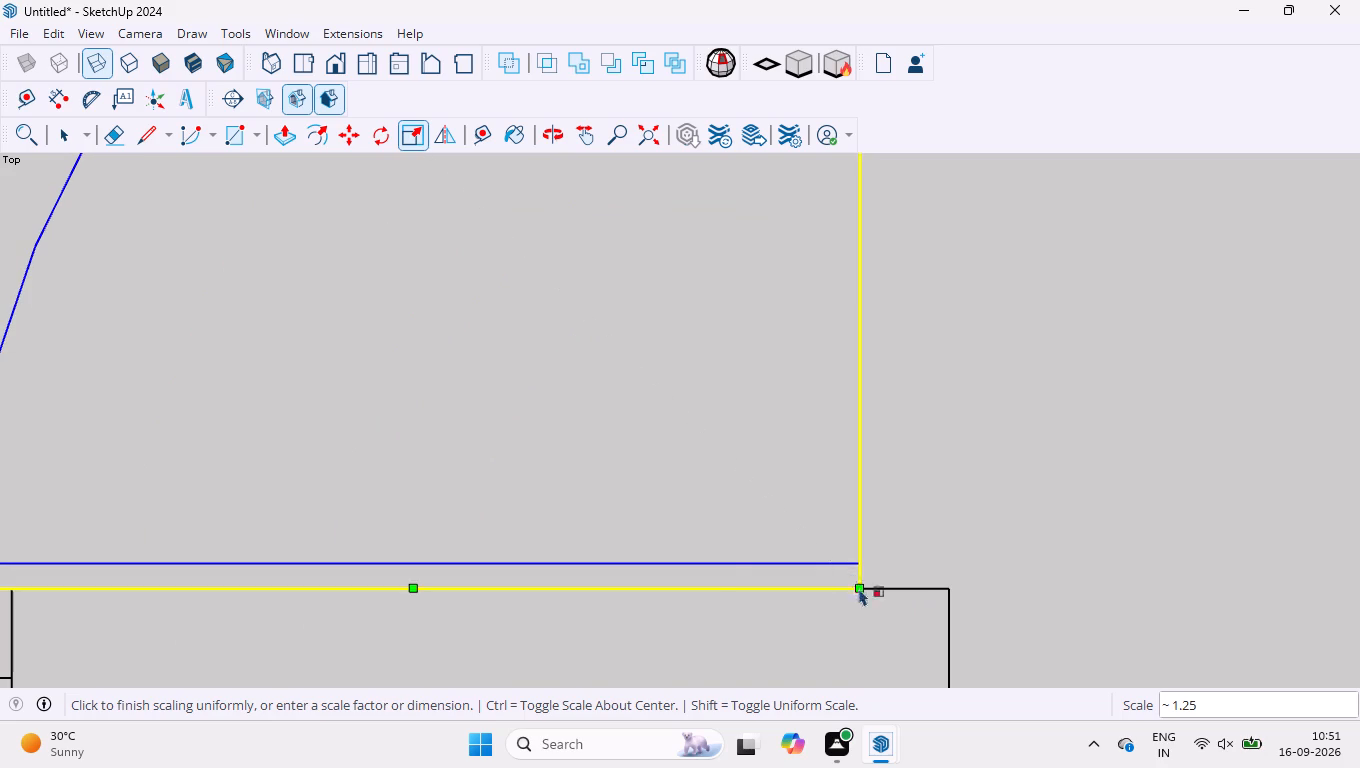
scroll(711, 550, "down", 14)
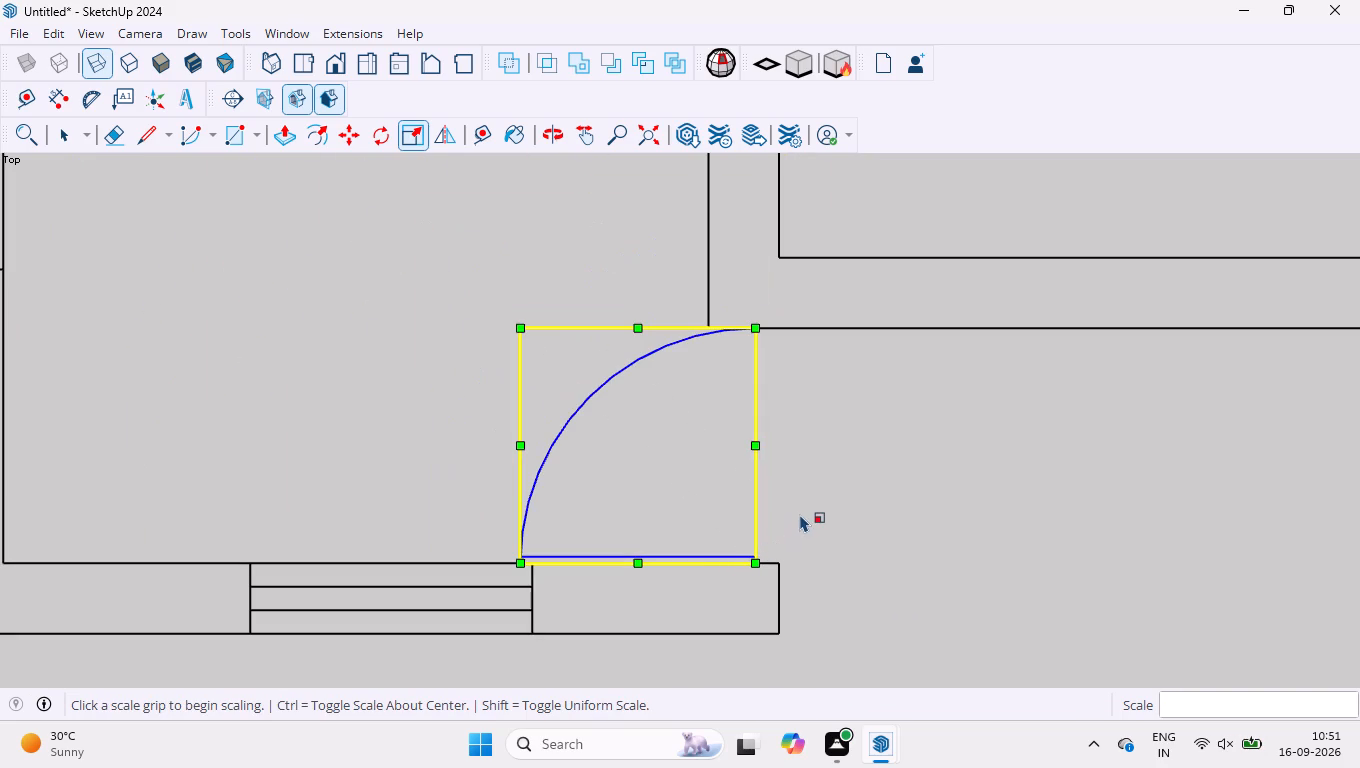
Move the entrance door symbol about 200 mm left, bringing its upper-right corner onto the large right-hand room's lower-left outer corner.
scroll(669, 337, "up", 1)
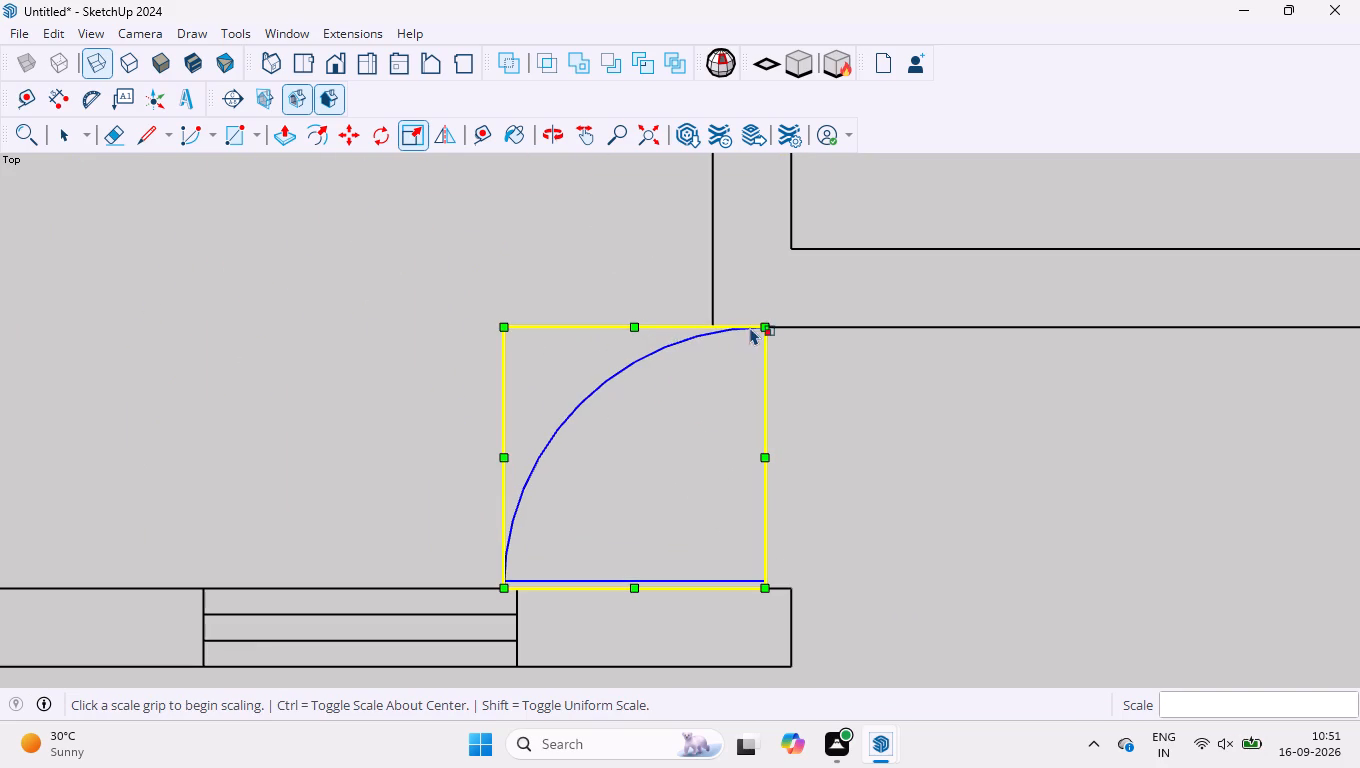
left_click(769, 325)
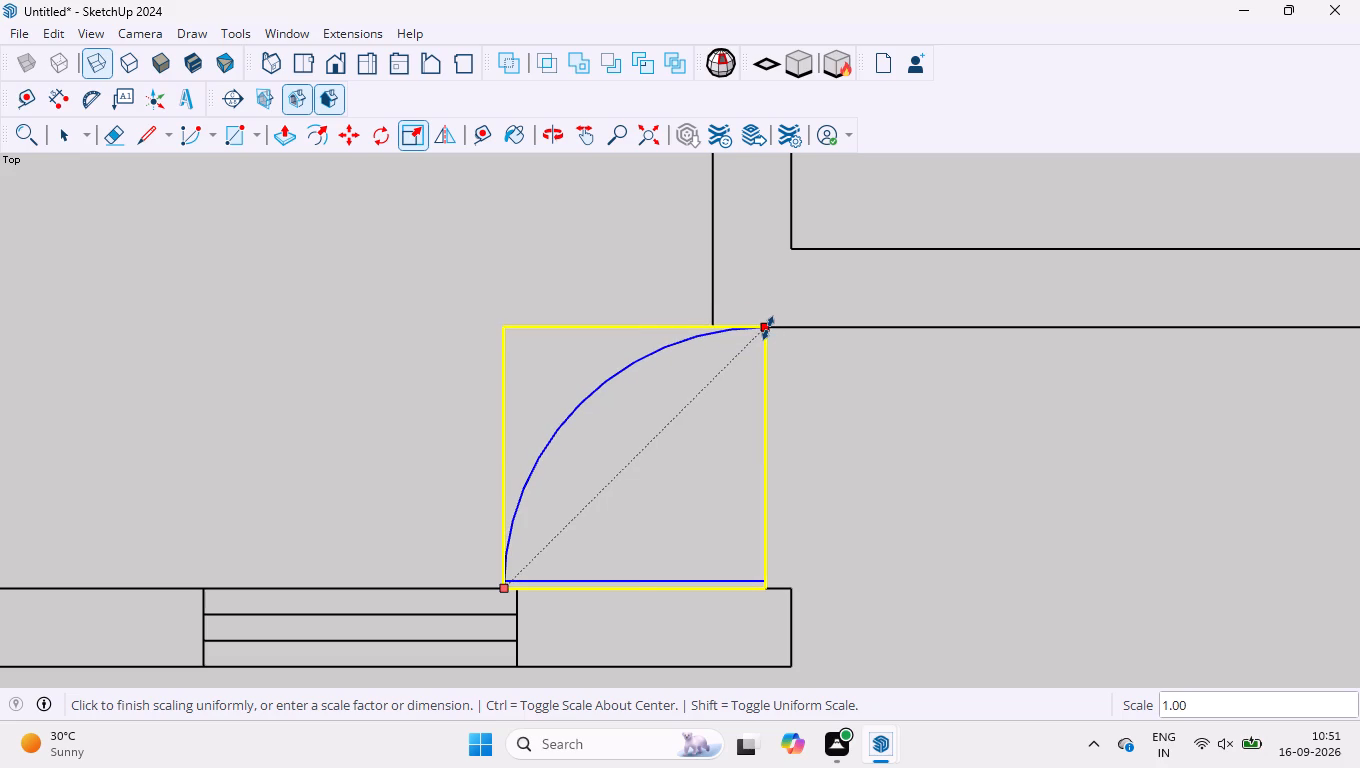
left_click(768, 328)
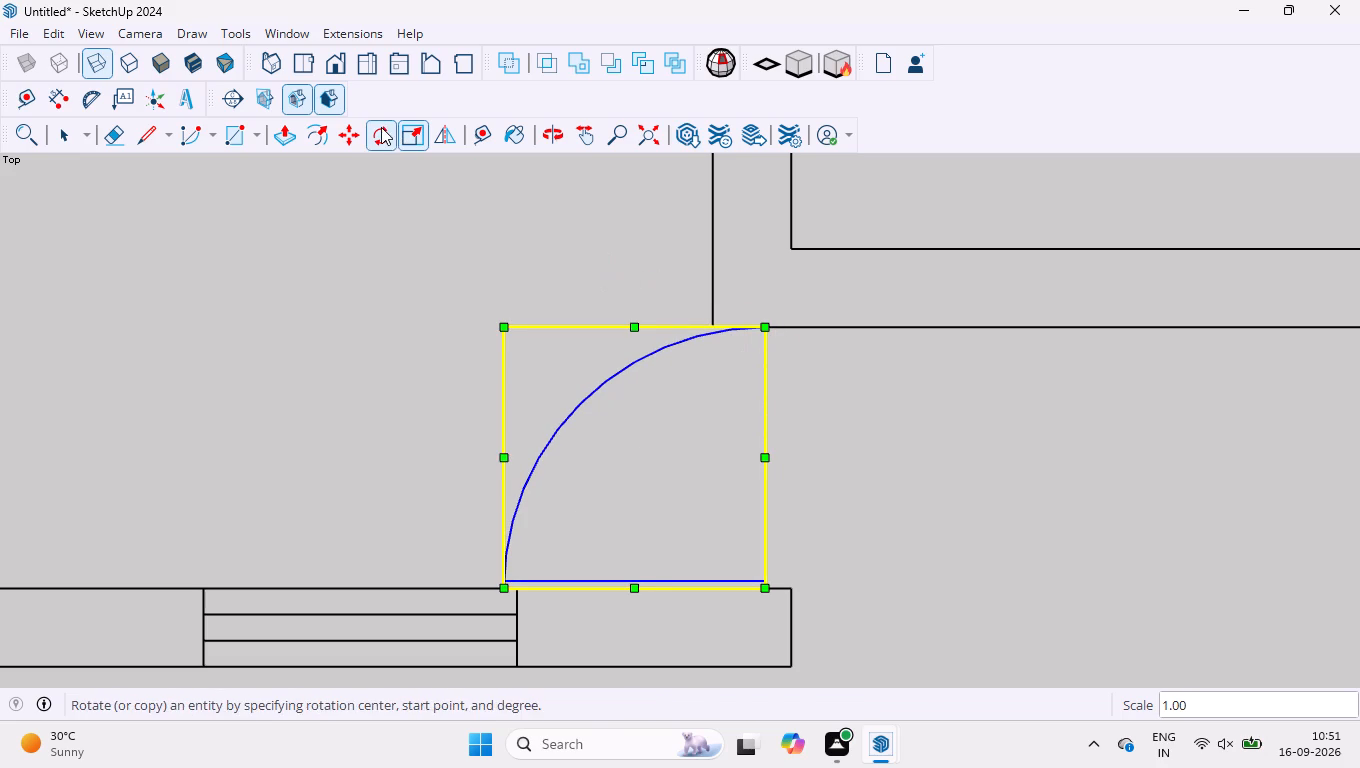
left_click(355, 139)
left_click(760, 331)
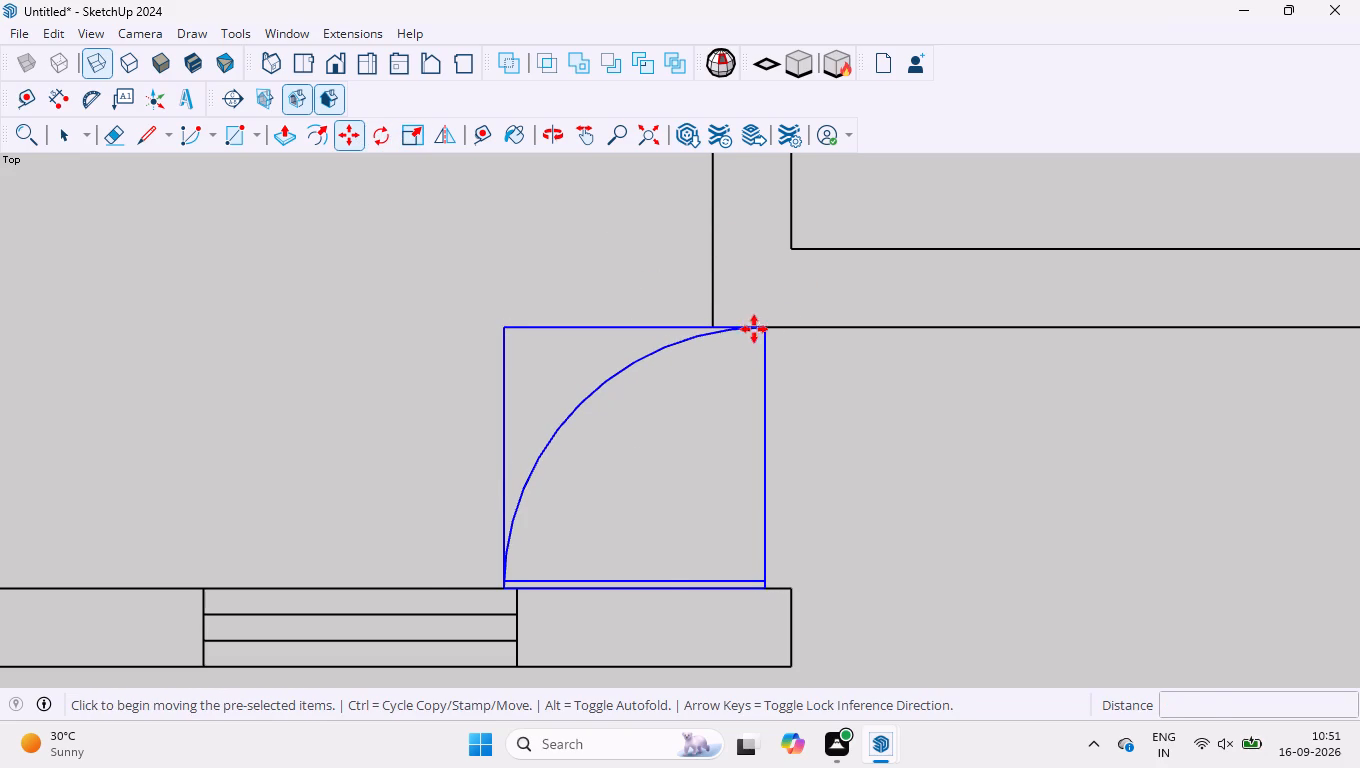
left_click(707, 332)
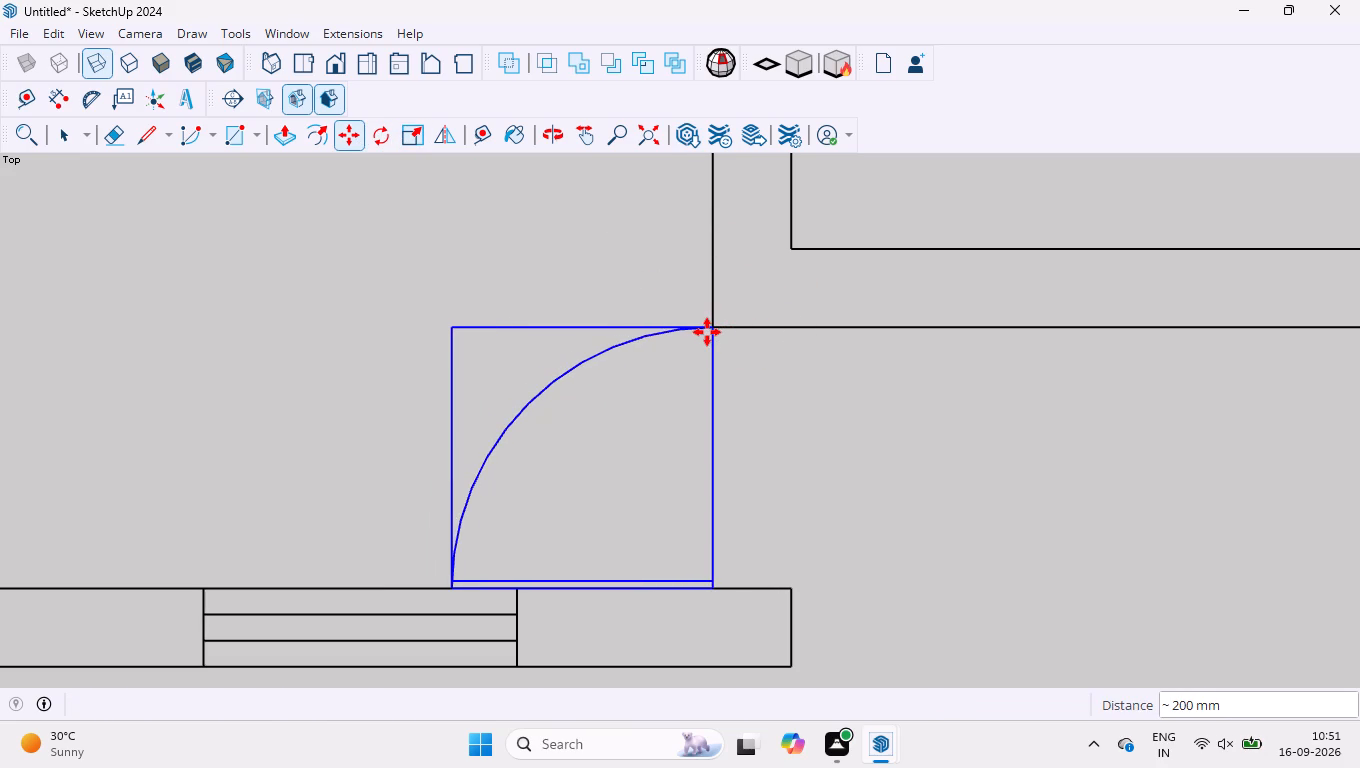
key("space")
left_click(788, 438)
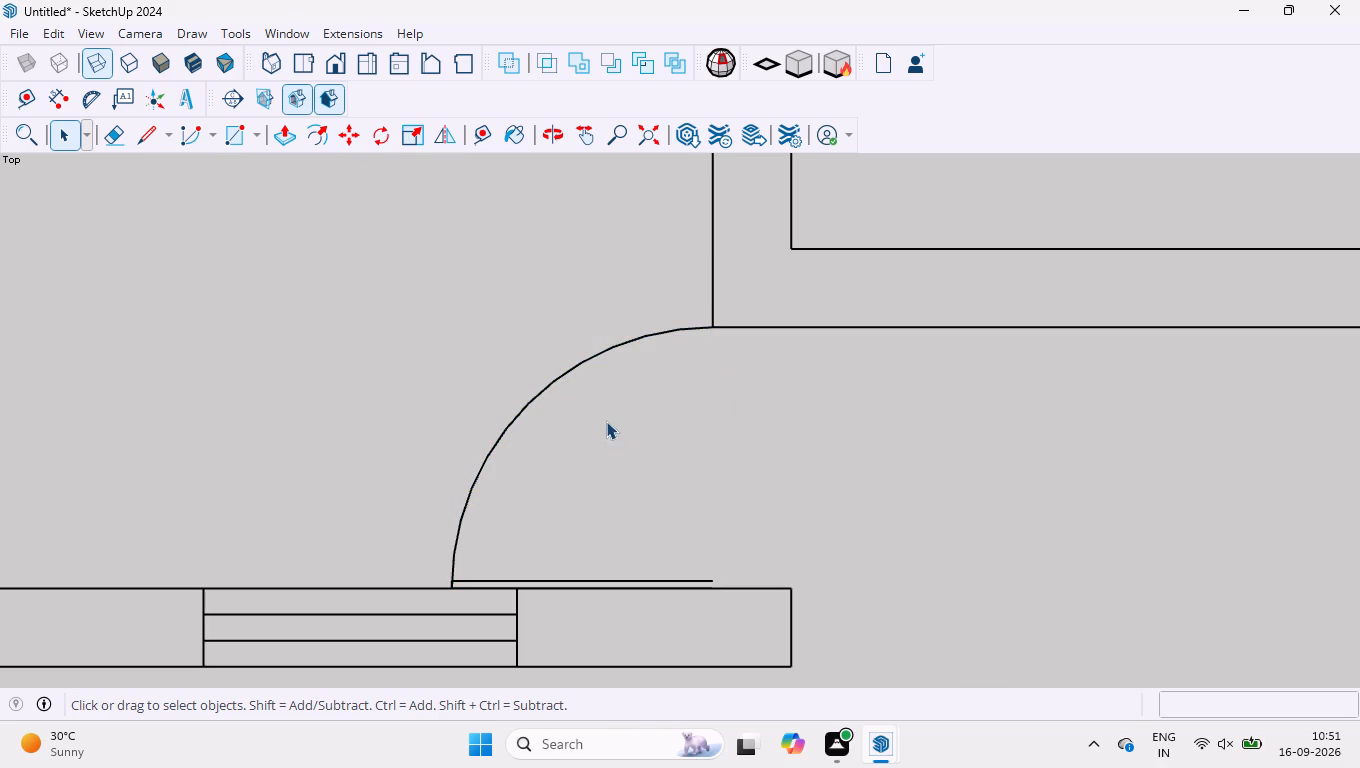
Draw a short vertical line closing the open right-hand end of the entrance door's leaf down to the bottom wall line.
scroll(606, 421, "down", 3)
scroll(664, 539, "up", 19)
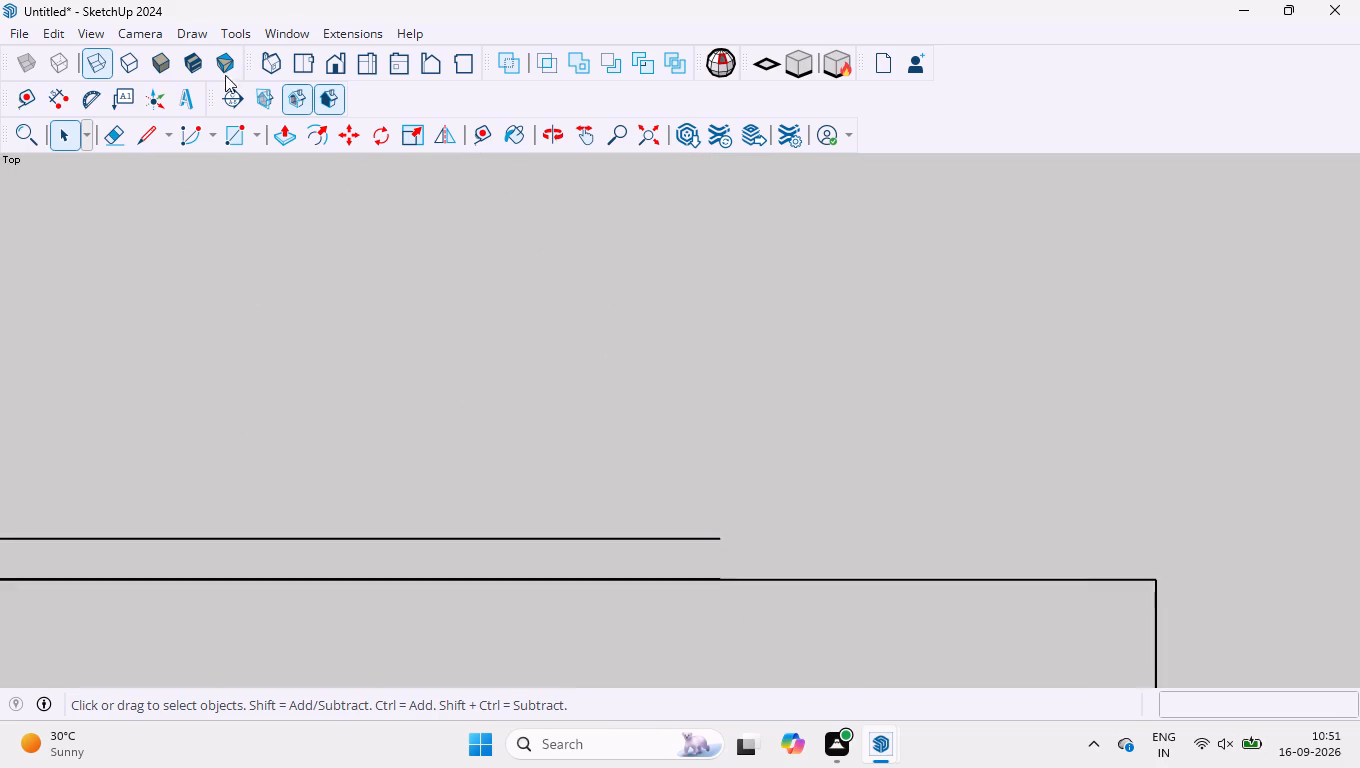
left_click(156, 146)
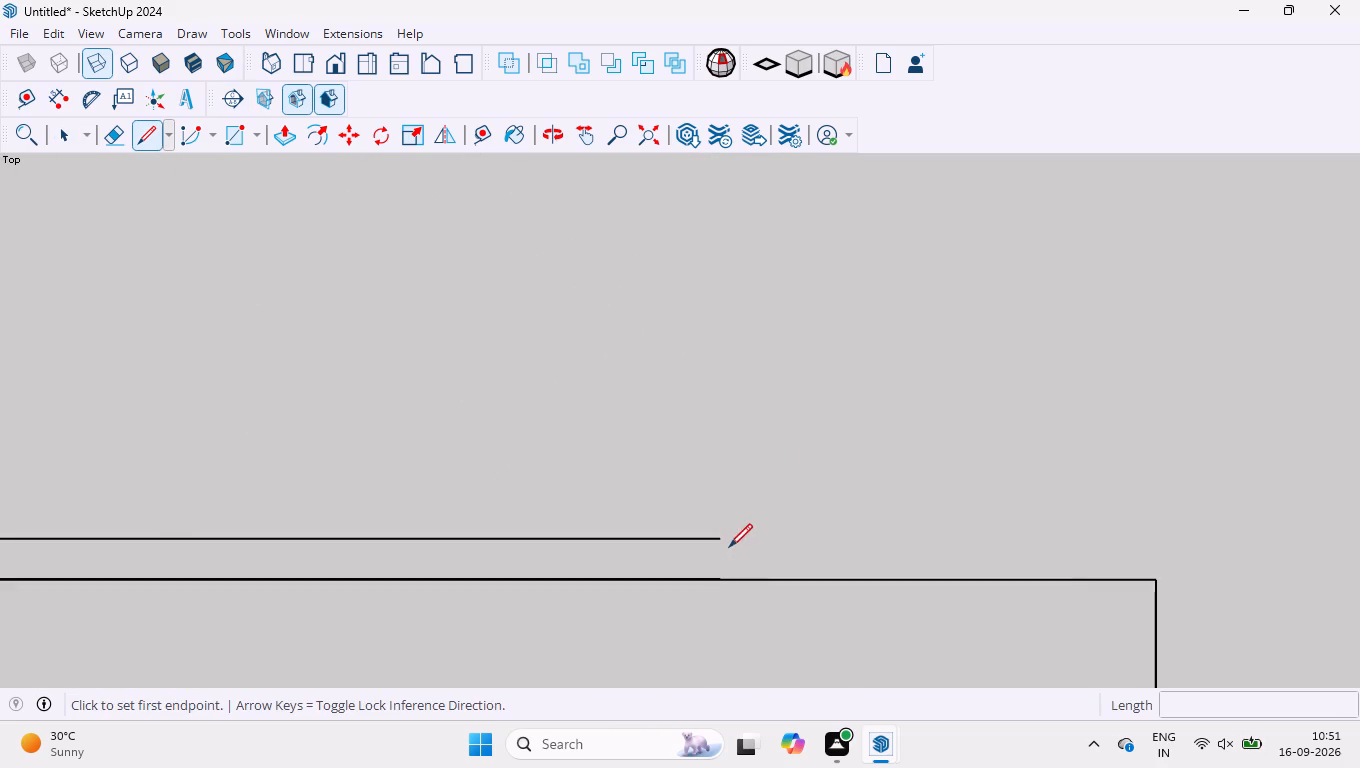
left_click(722, 541)
left_click(720, 581)
key("space")
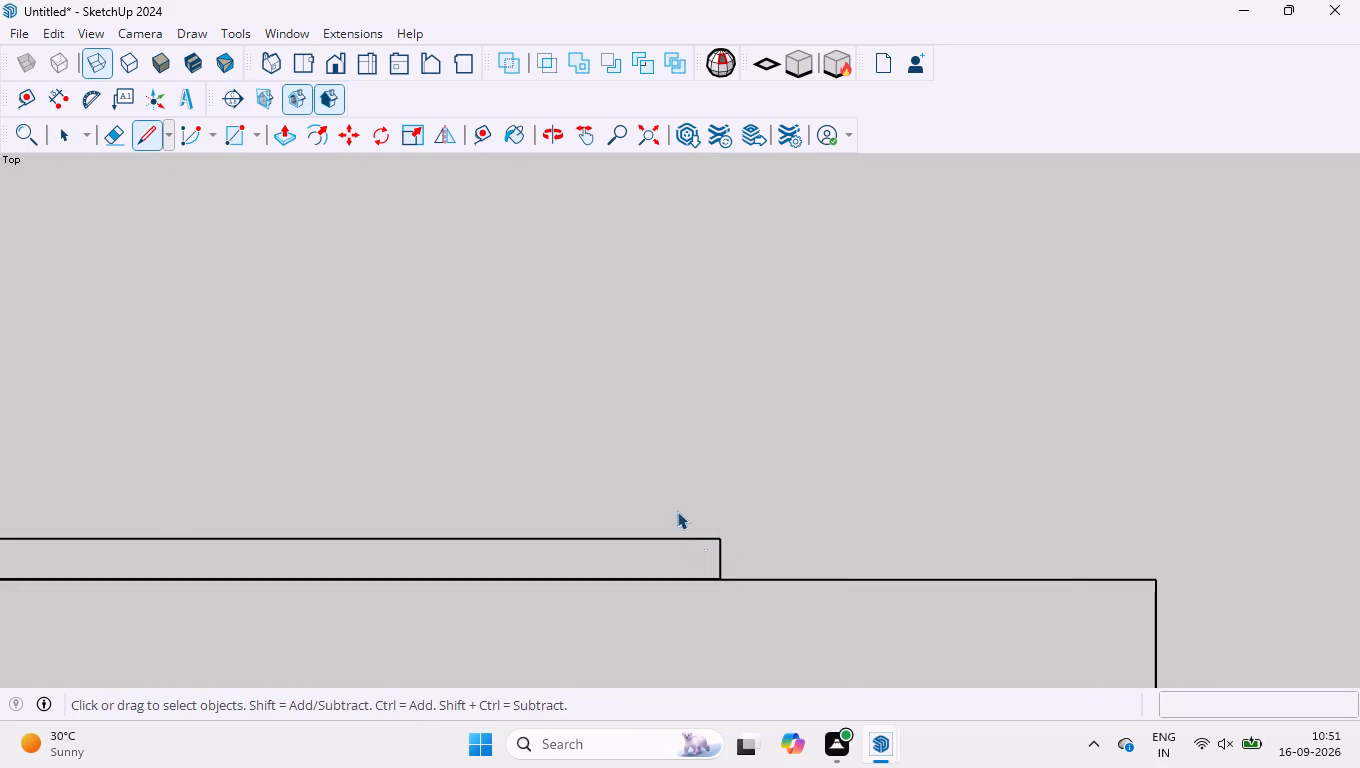
scroll(655, 463, "down", 20)
scroll(655, 463, "down", 20)
scroll(655, 463, "down", 1)
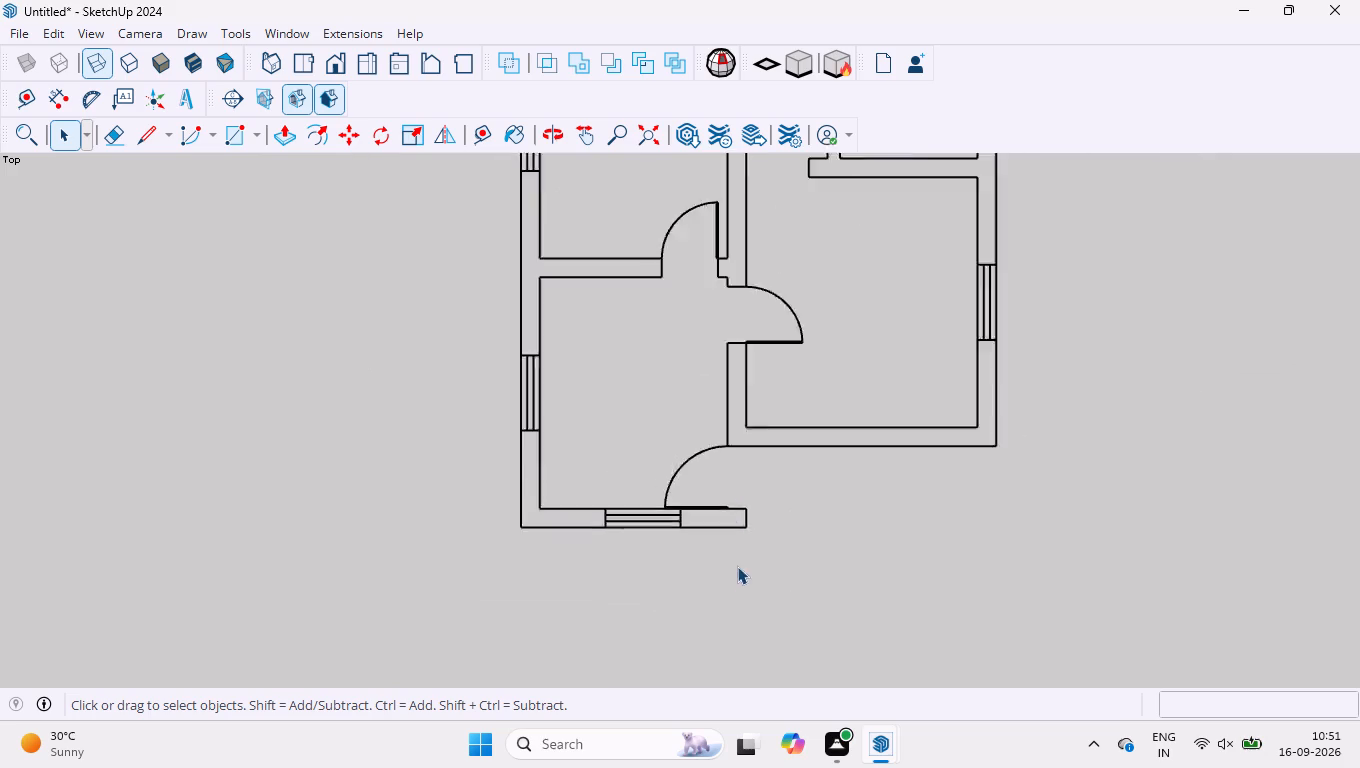
scroll(737, 566, "down", 1)
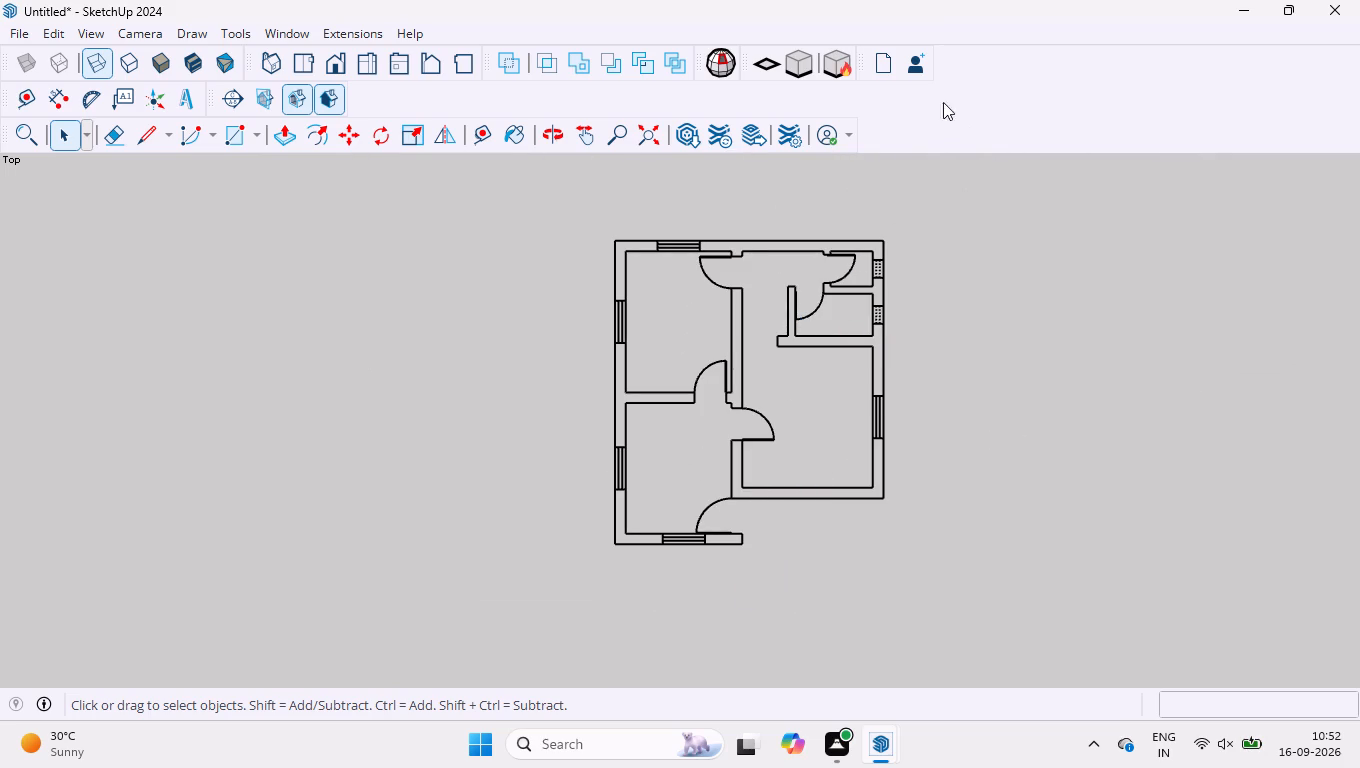
Look through the available toolbars, search the preferences' shortcut functions for "layer" and "lay", and close the preferences.
right_click(956, 77)
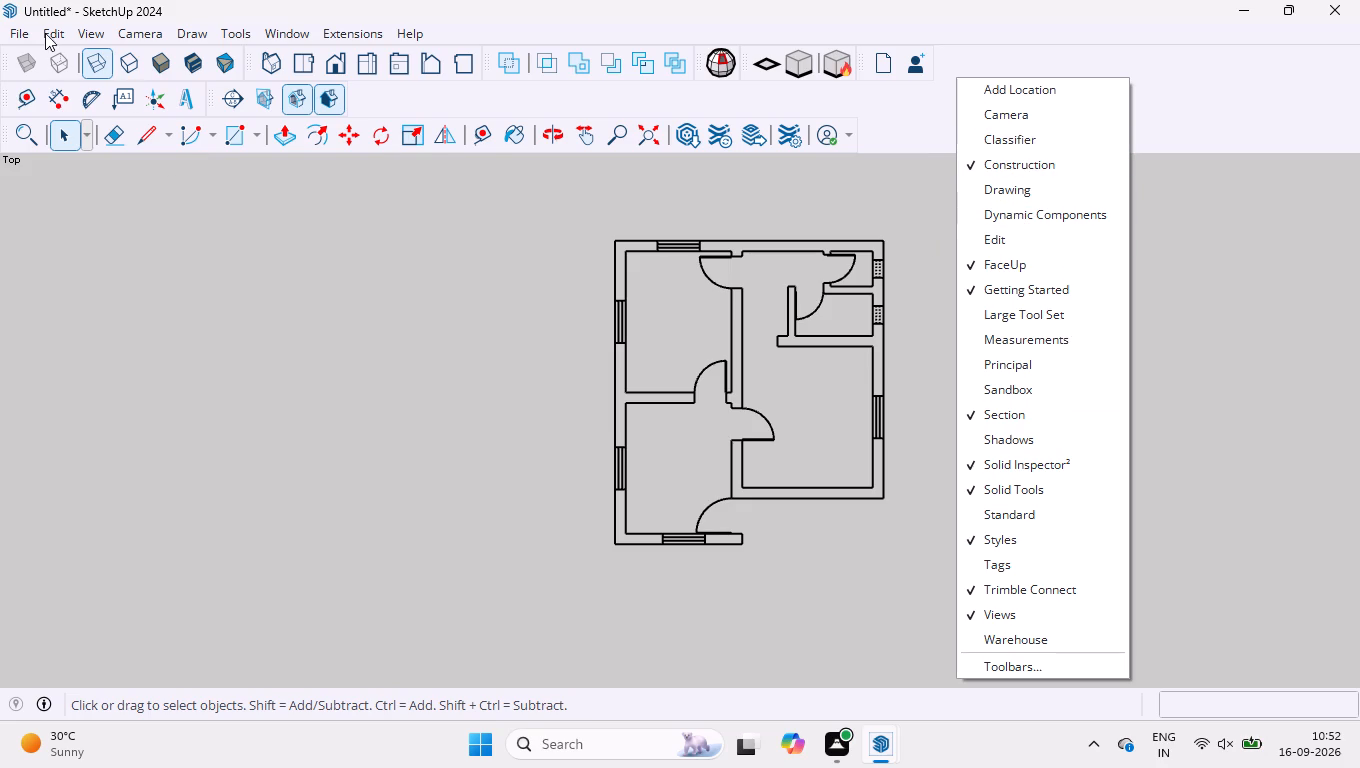
left_click(305, 34)
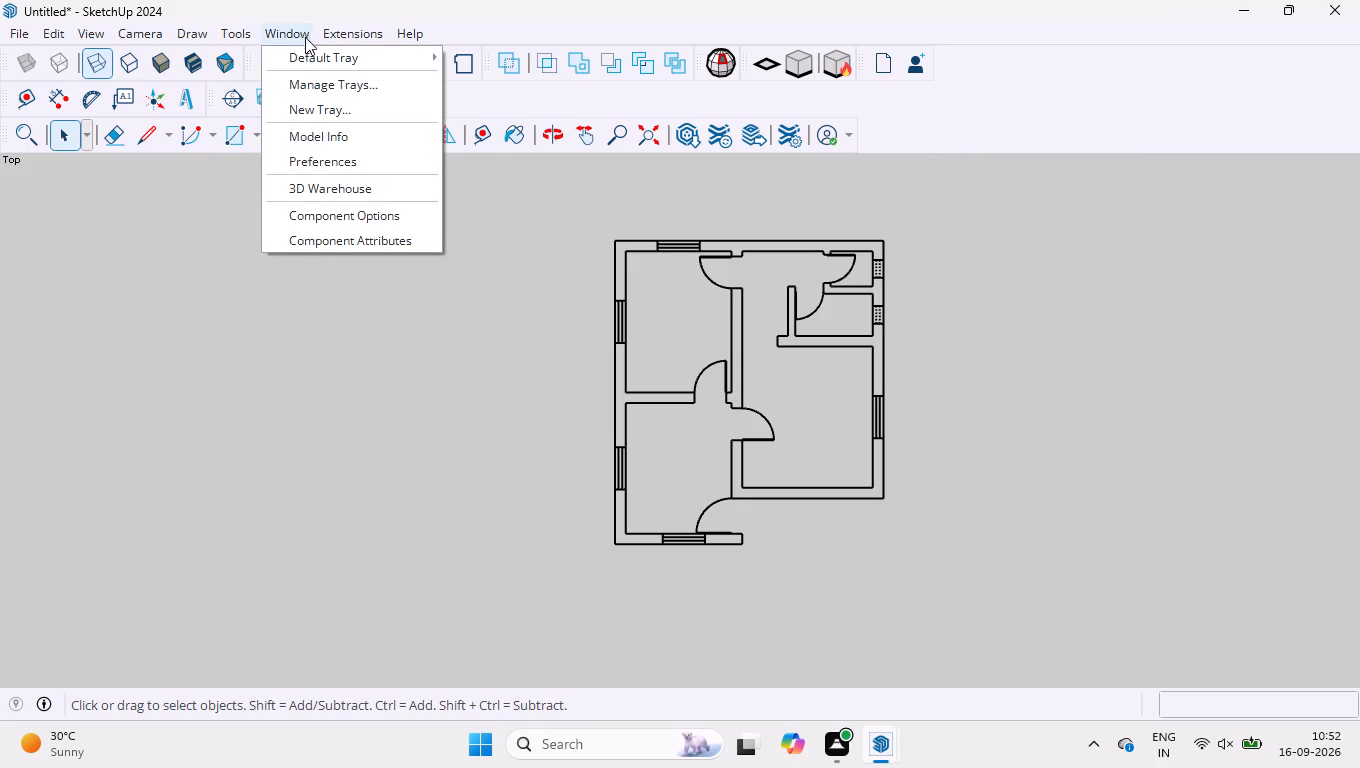
left_click(323, 168)
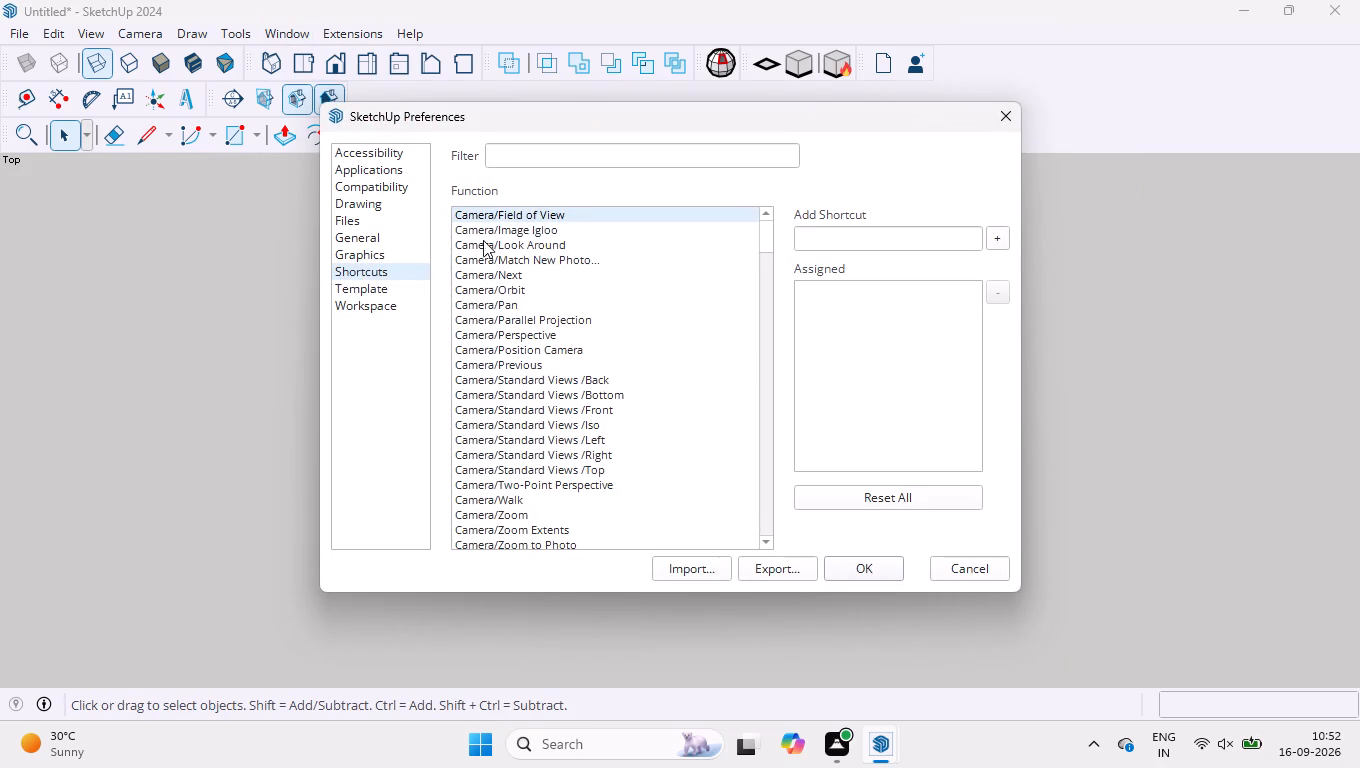
left_click(568, 155)
type("LAYER")
key("BackSpace")
key("BackSpace")
key("BackSpace")
key("BackSpace")
key("BackSpace")
key("BackSpace")
key("BackSpace")
key("BackSpace")
key("BackSpace")
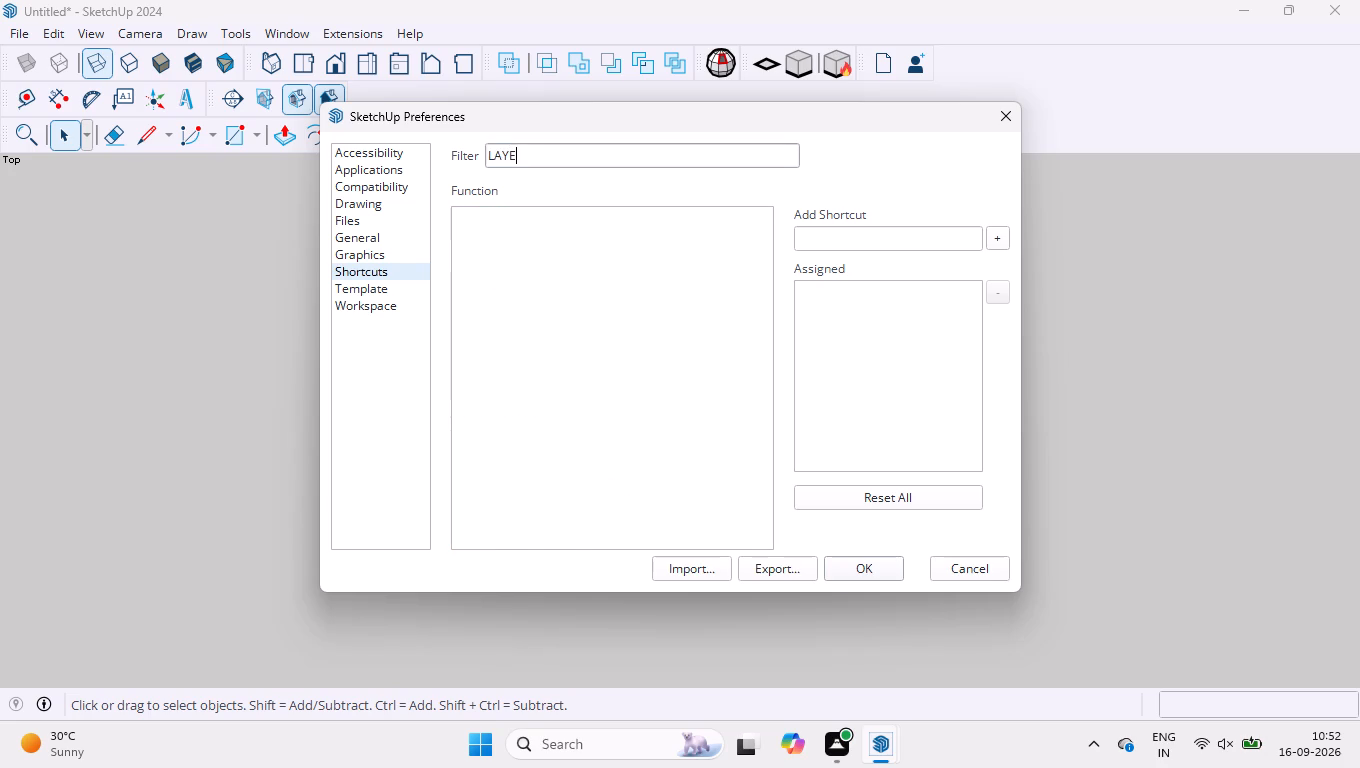
type("layer")
key("BackSpace")
key("BackSpace")
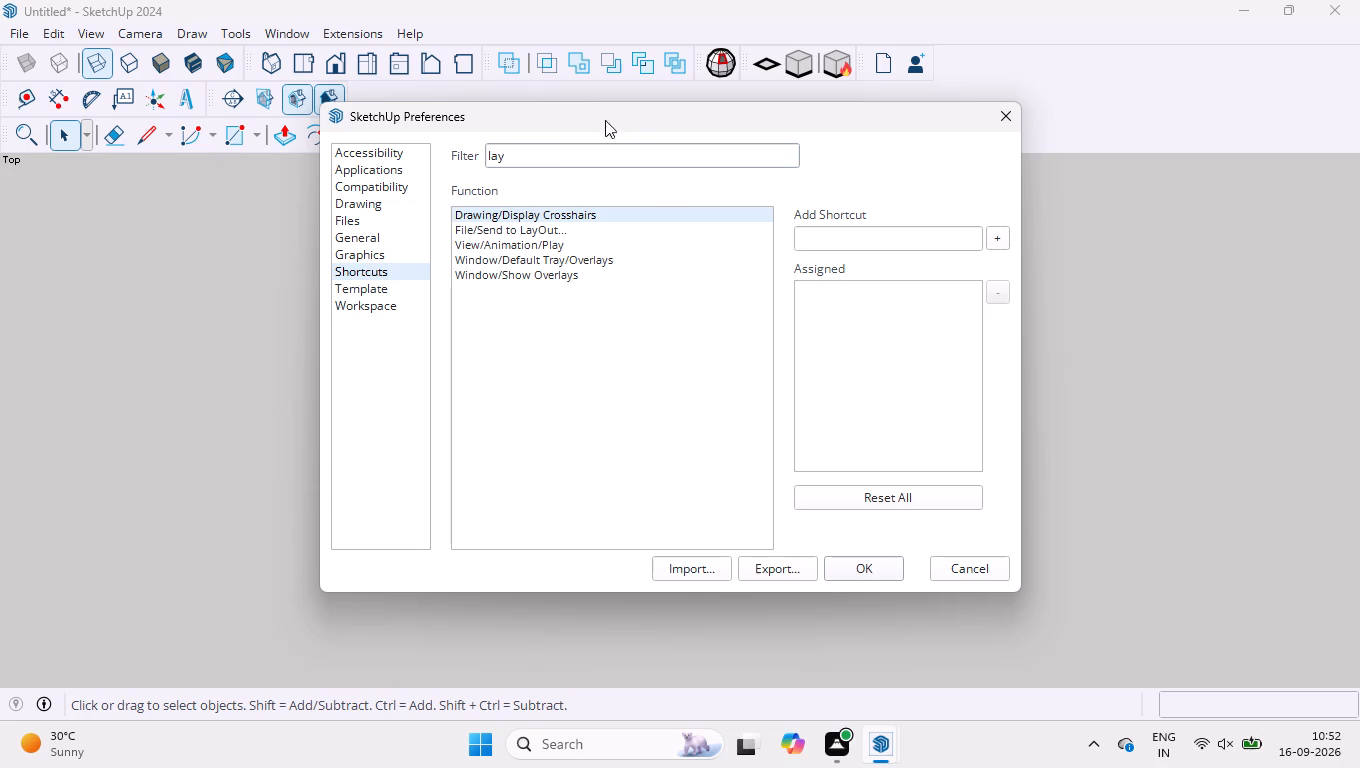
left_click(1004, 123)
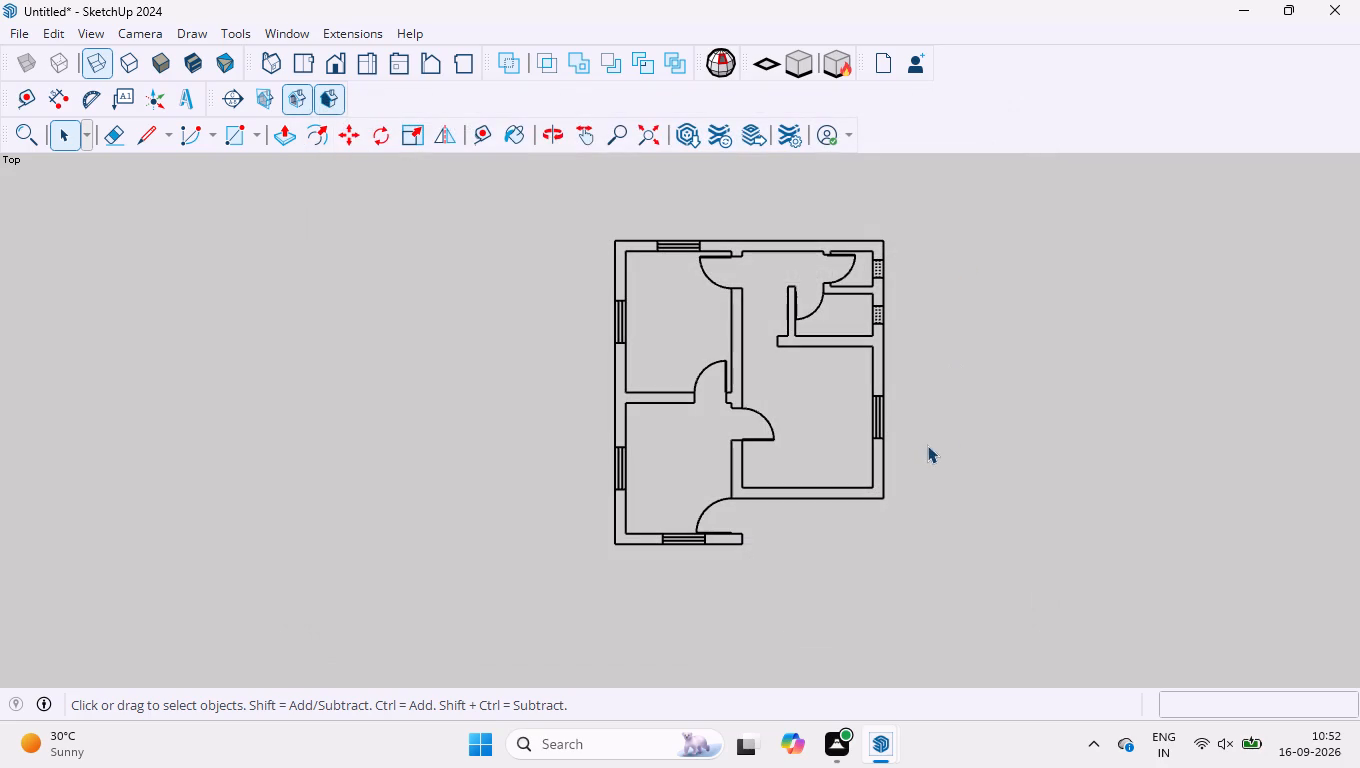
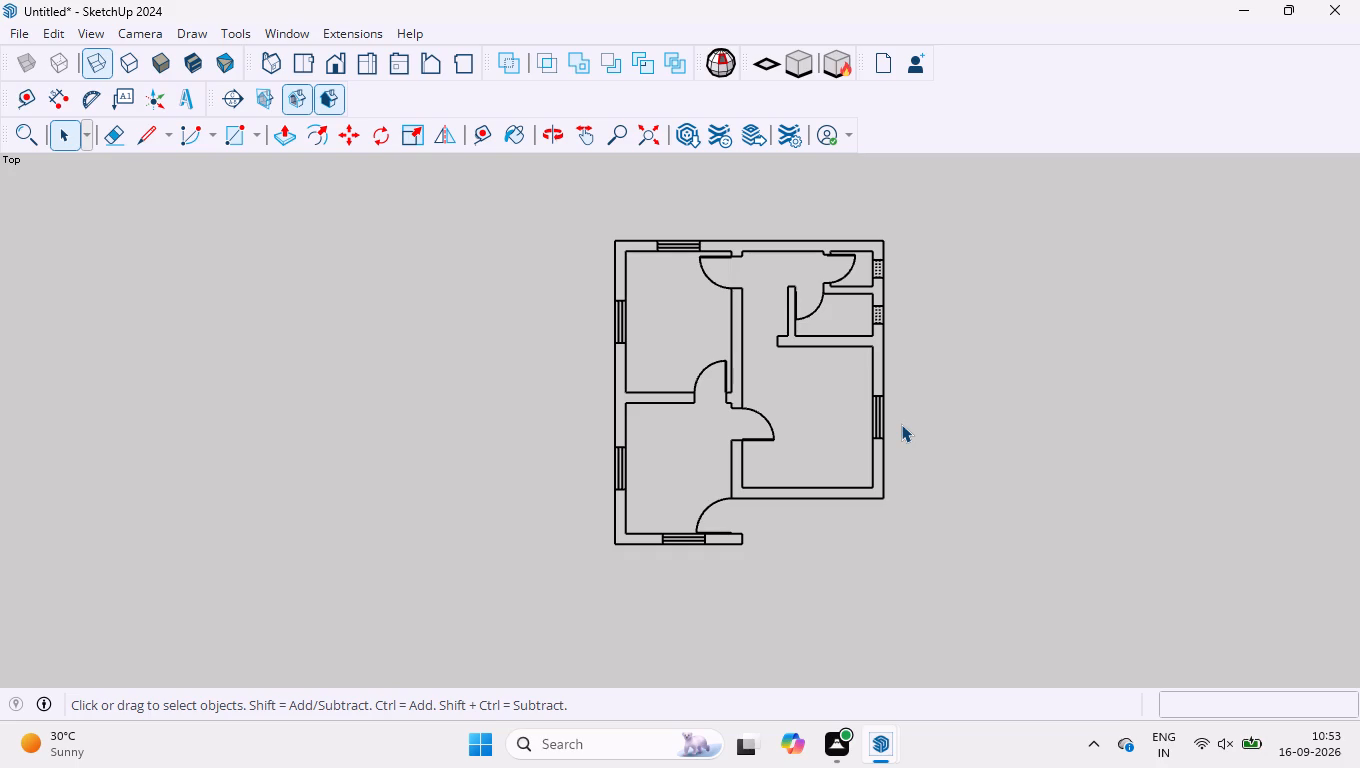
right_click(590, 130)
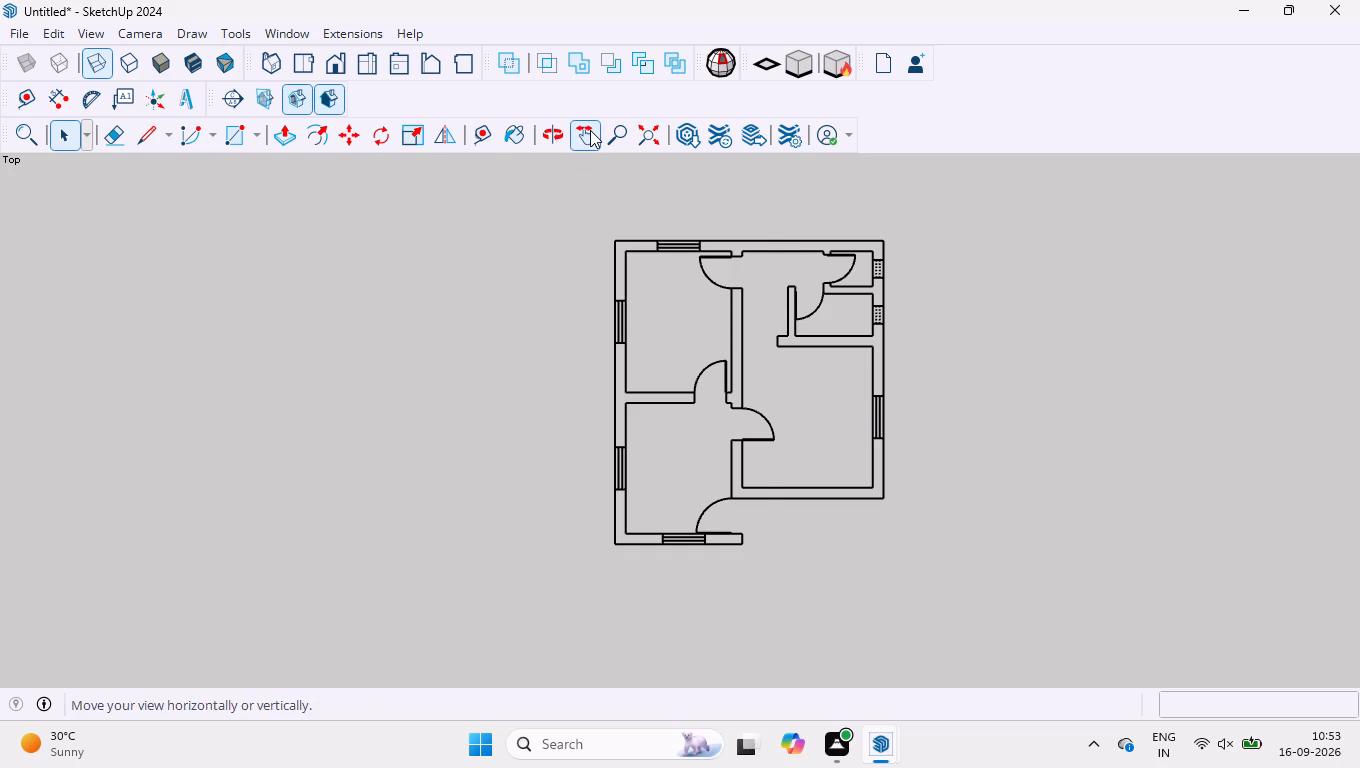
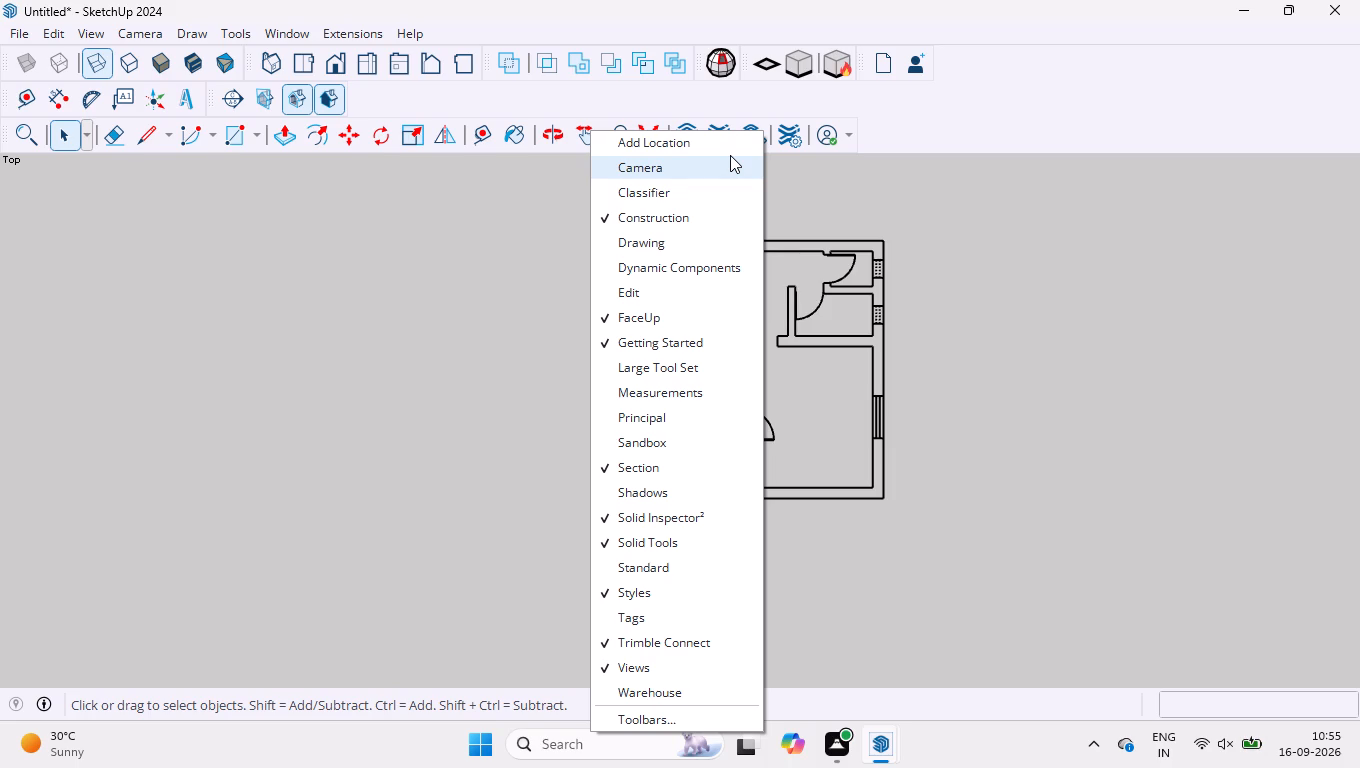
Show the Tags section in the default tray.
left_click(783, 23)
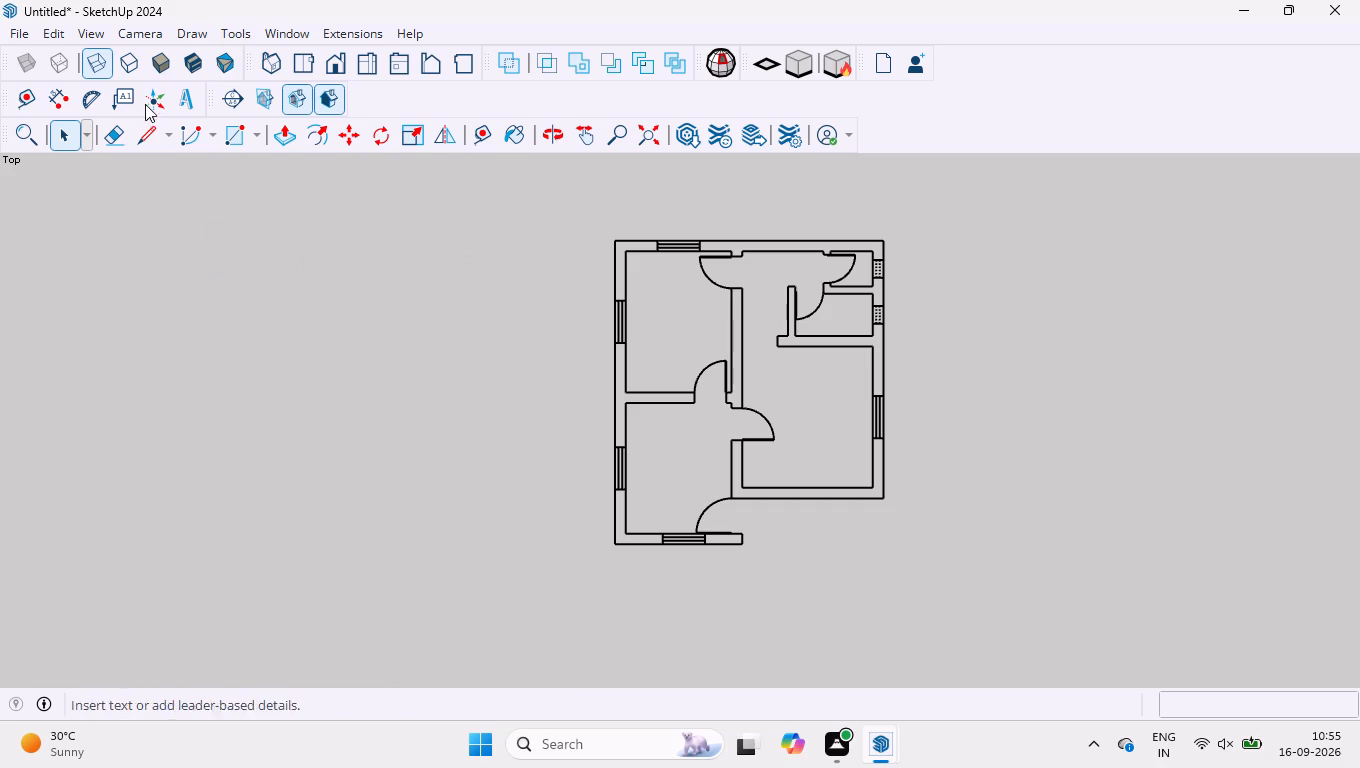
left_click(301, 38)
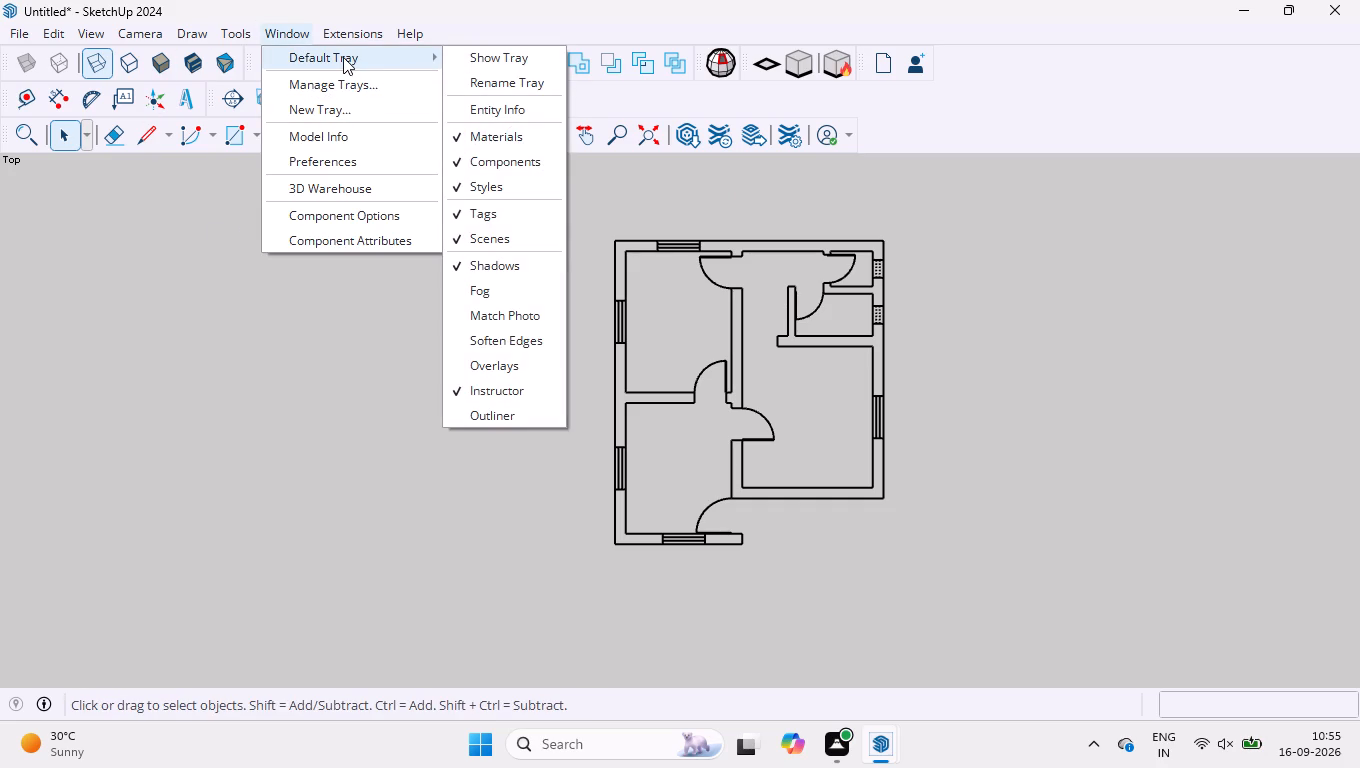
left_click(343, 57)
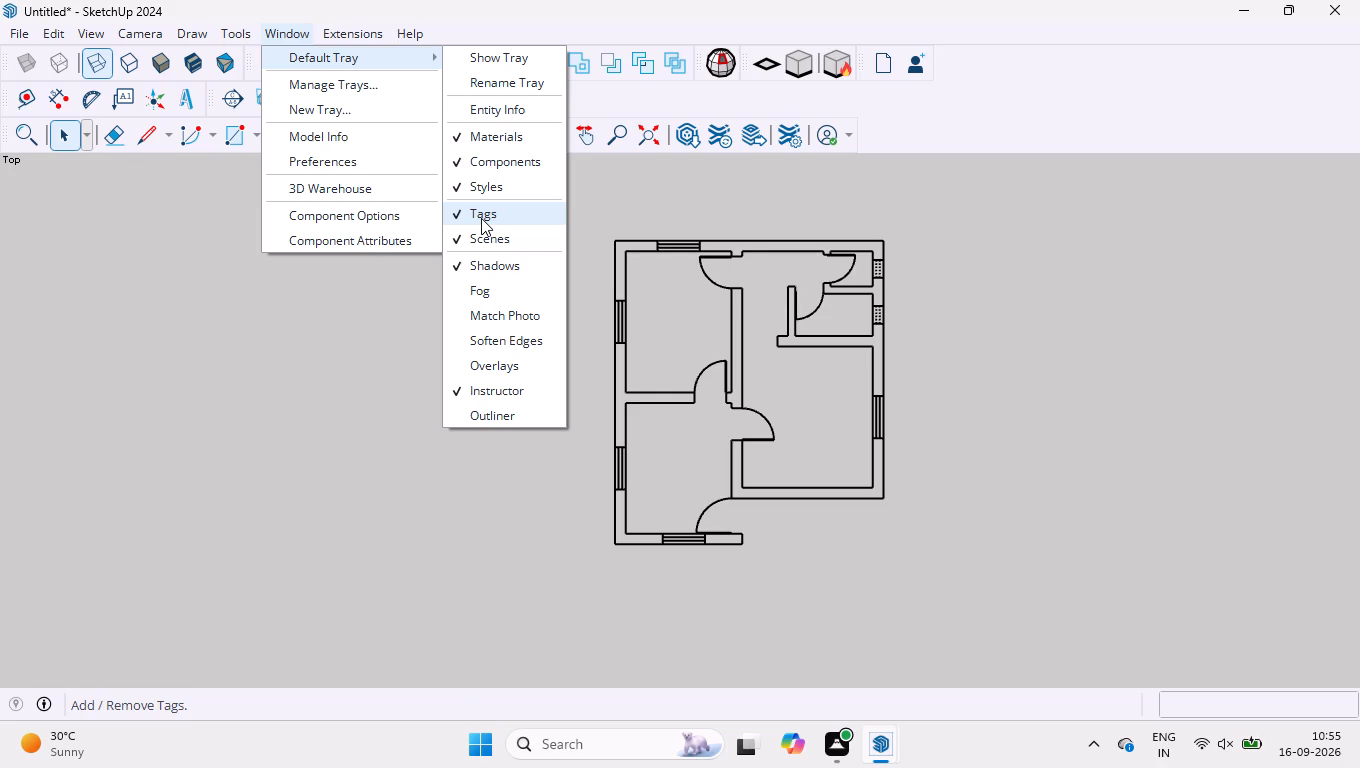
left_click(481, 218)
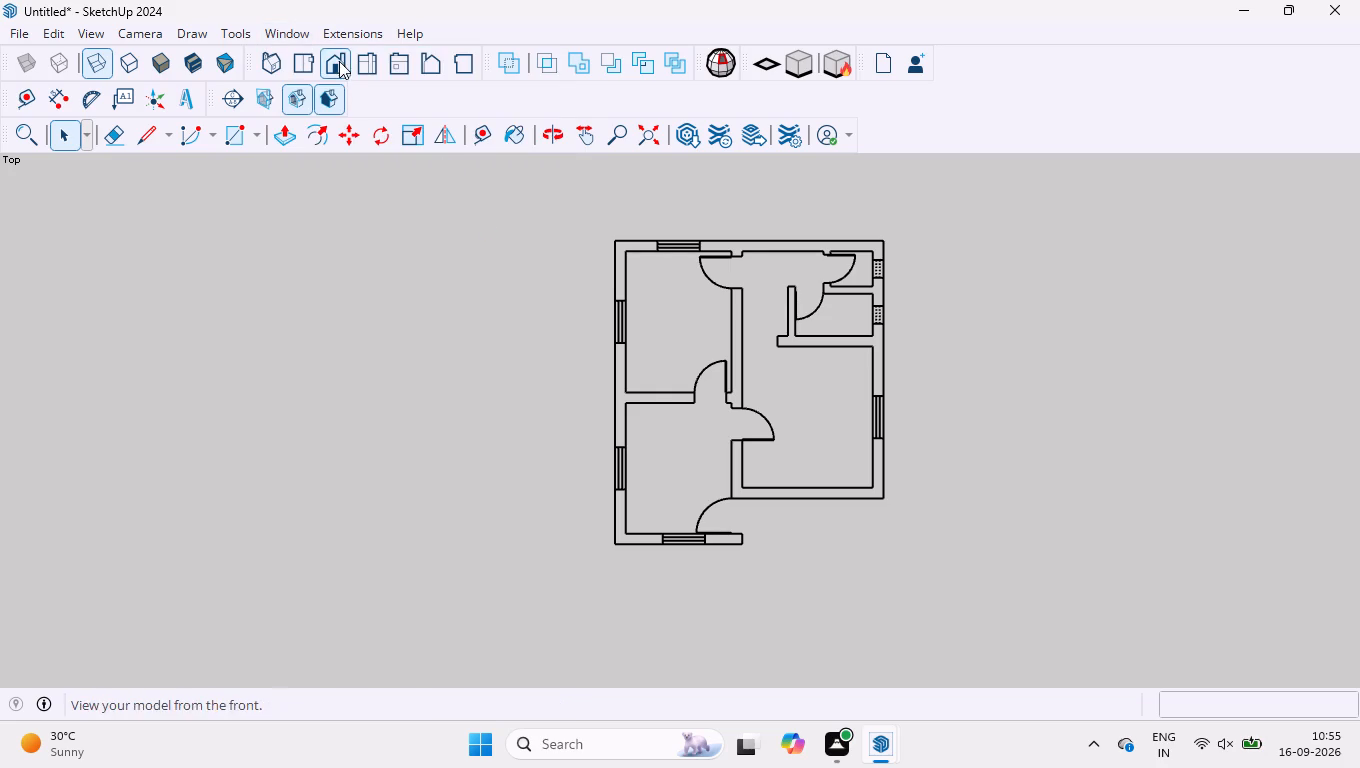
left_click(313, 33)
left_click(289, 29)
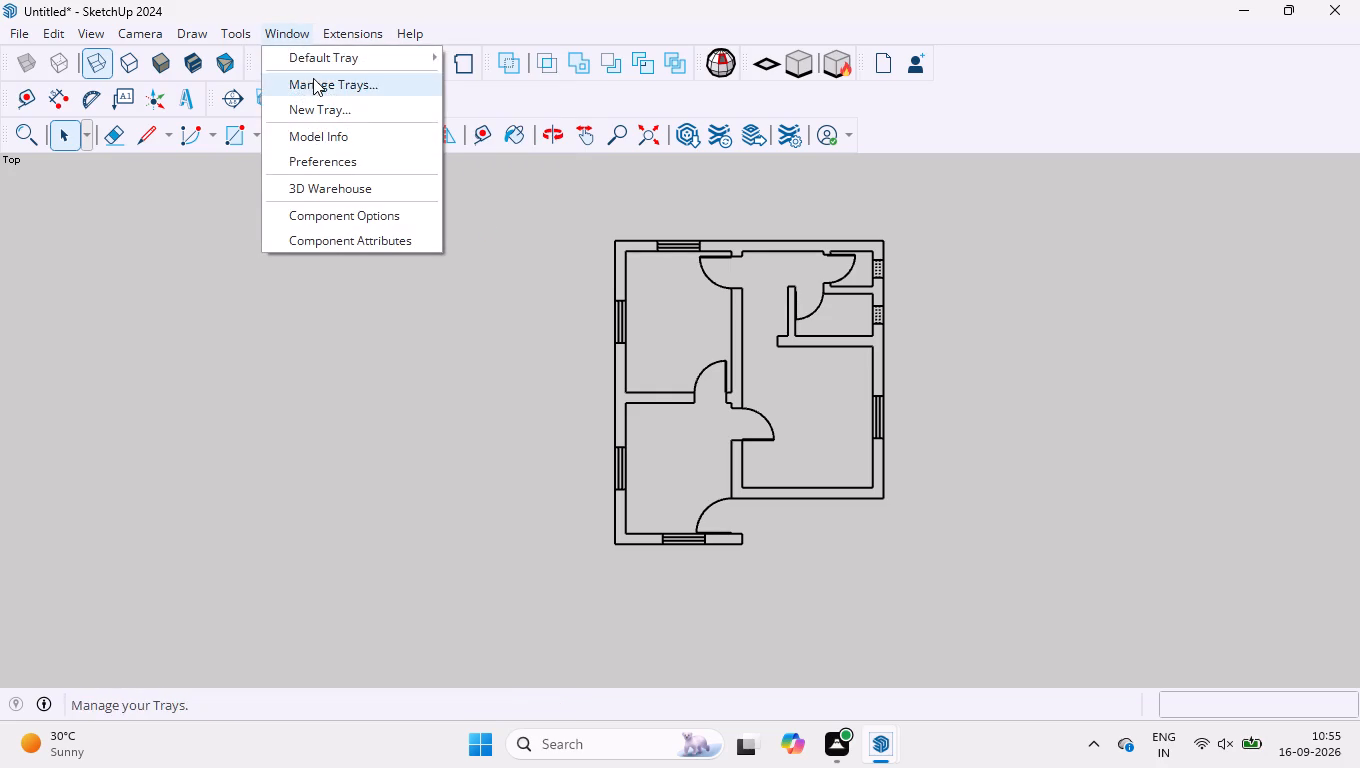
left_click(313, 60)
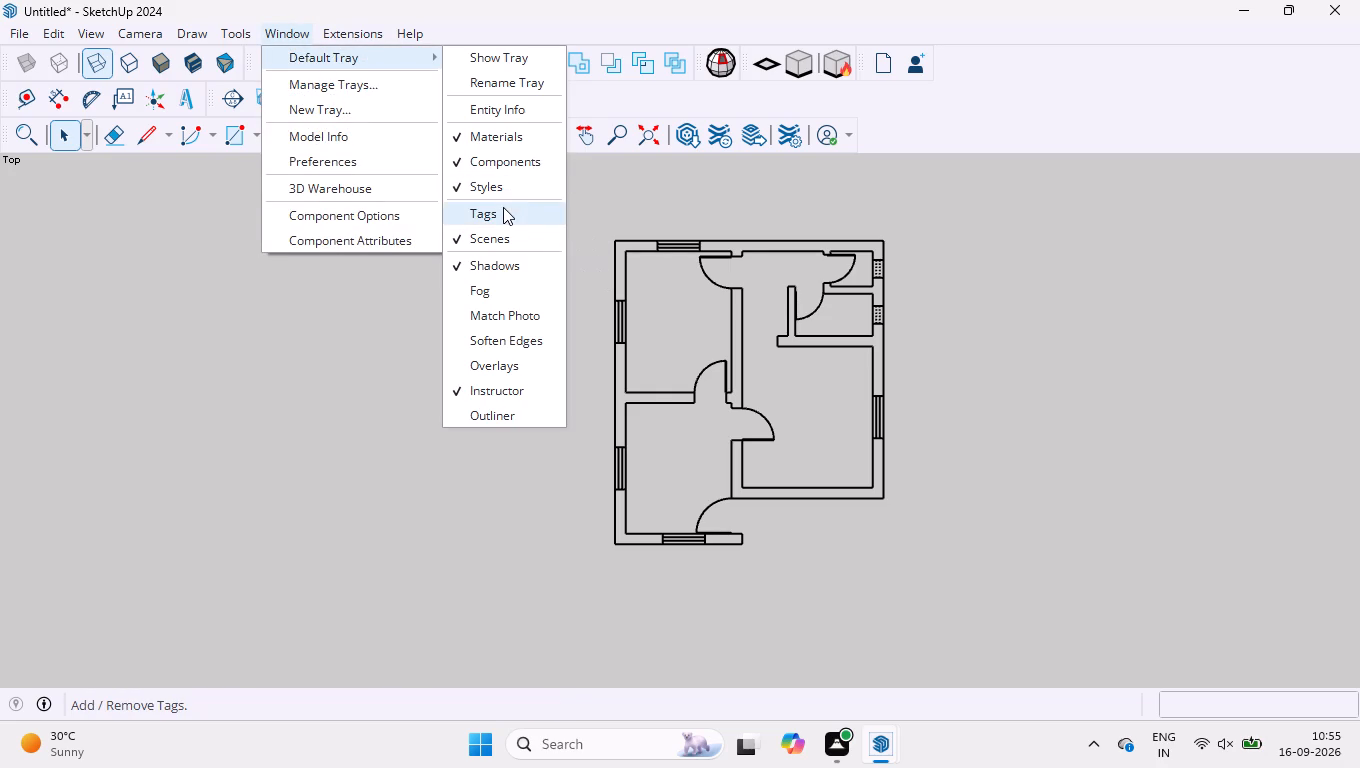
left_click(503, 207)
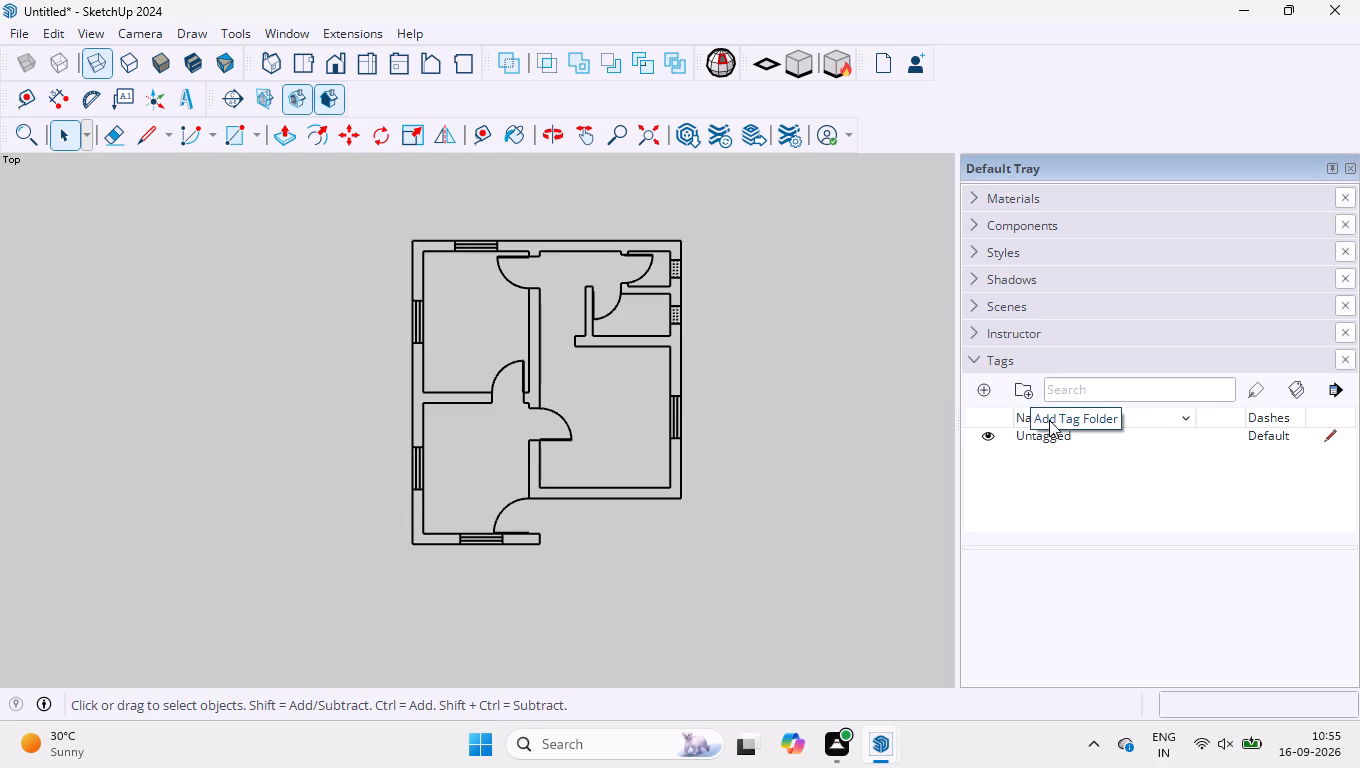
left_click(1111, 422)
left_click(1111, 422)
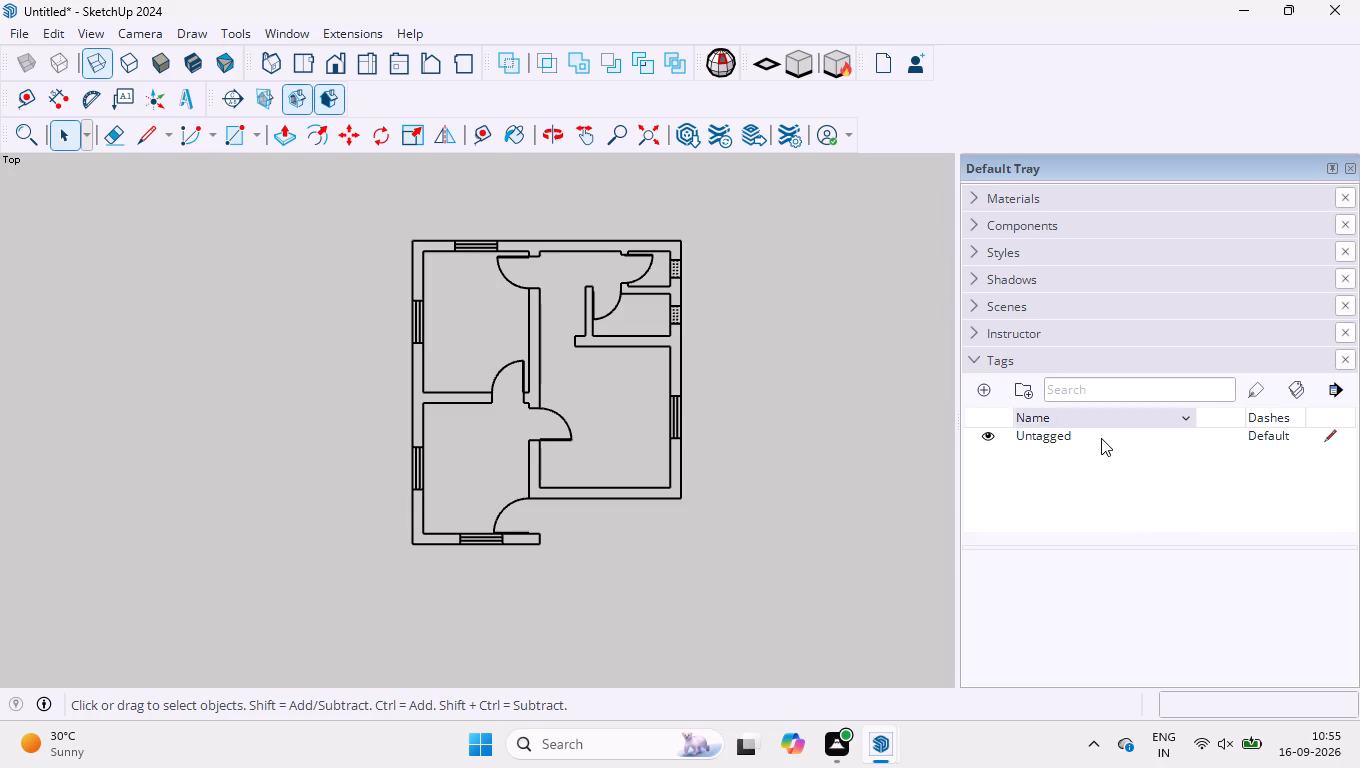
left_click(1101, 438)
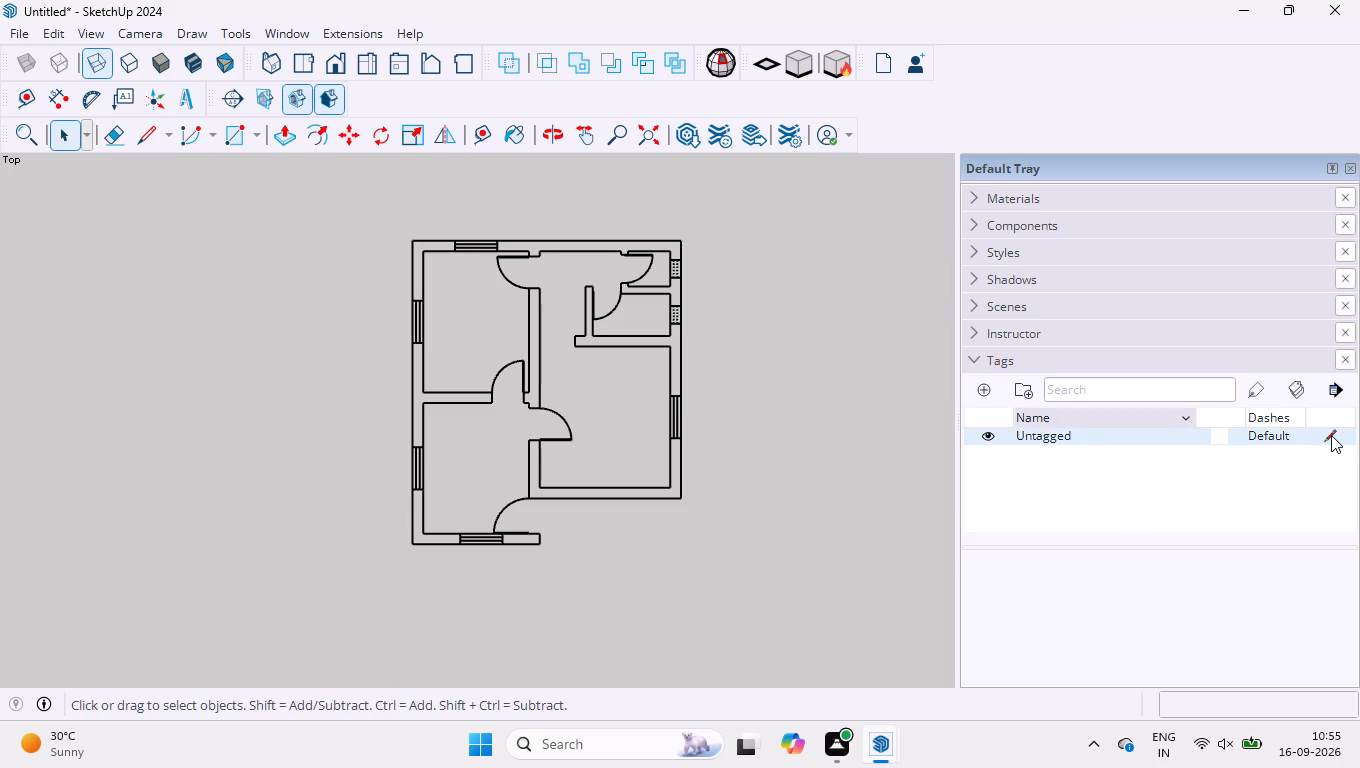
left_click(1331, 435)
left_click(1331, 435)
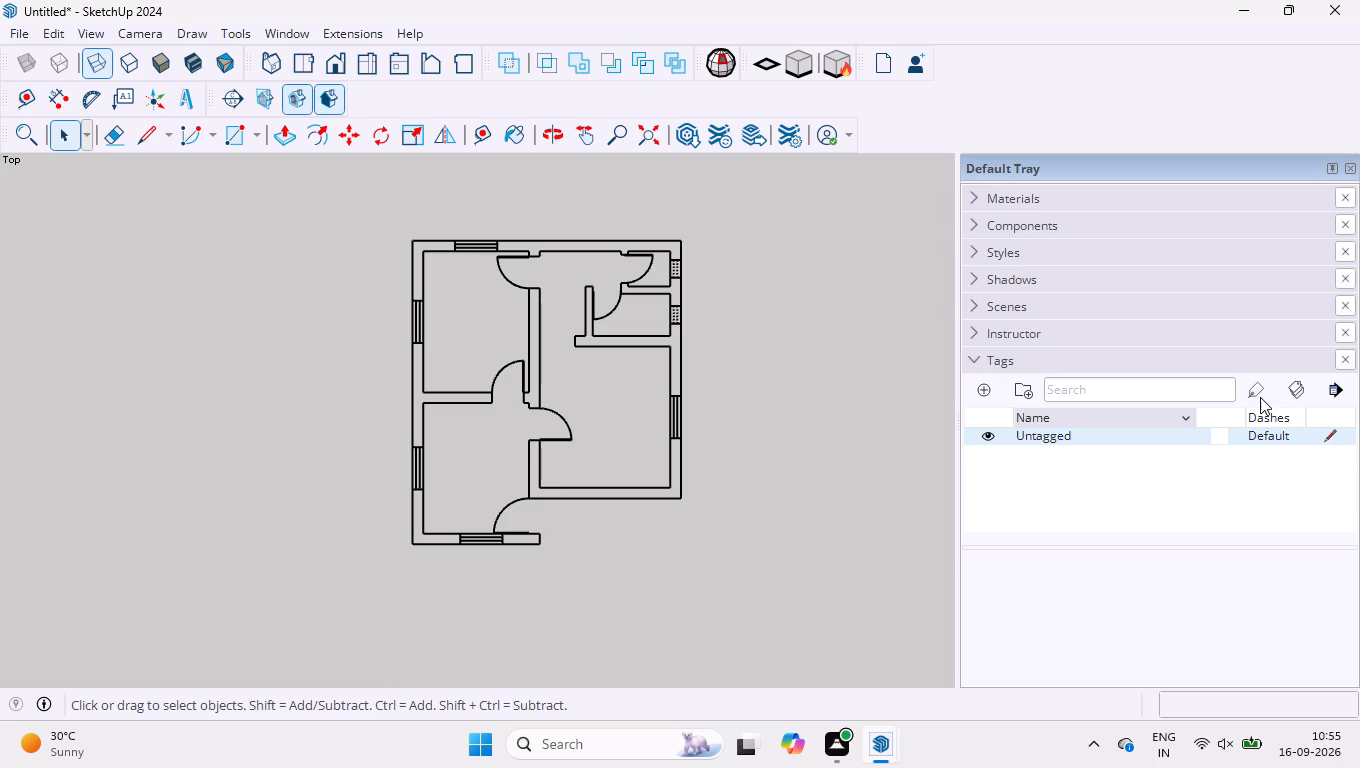
Activate the Tag tool for applying tags to objects.
left_click(1259, 395)
left_click(1259, 395)
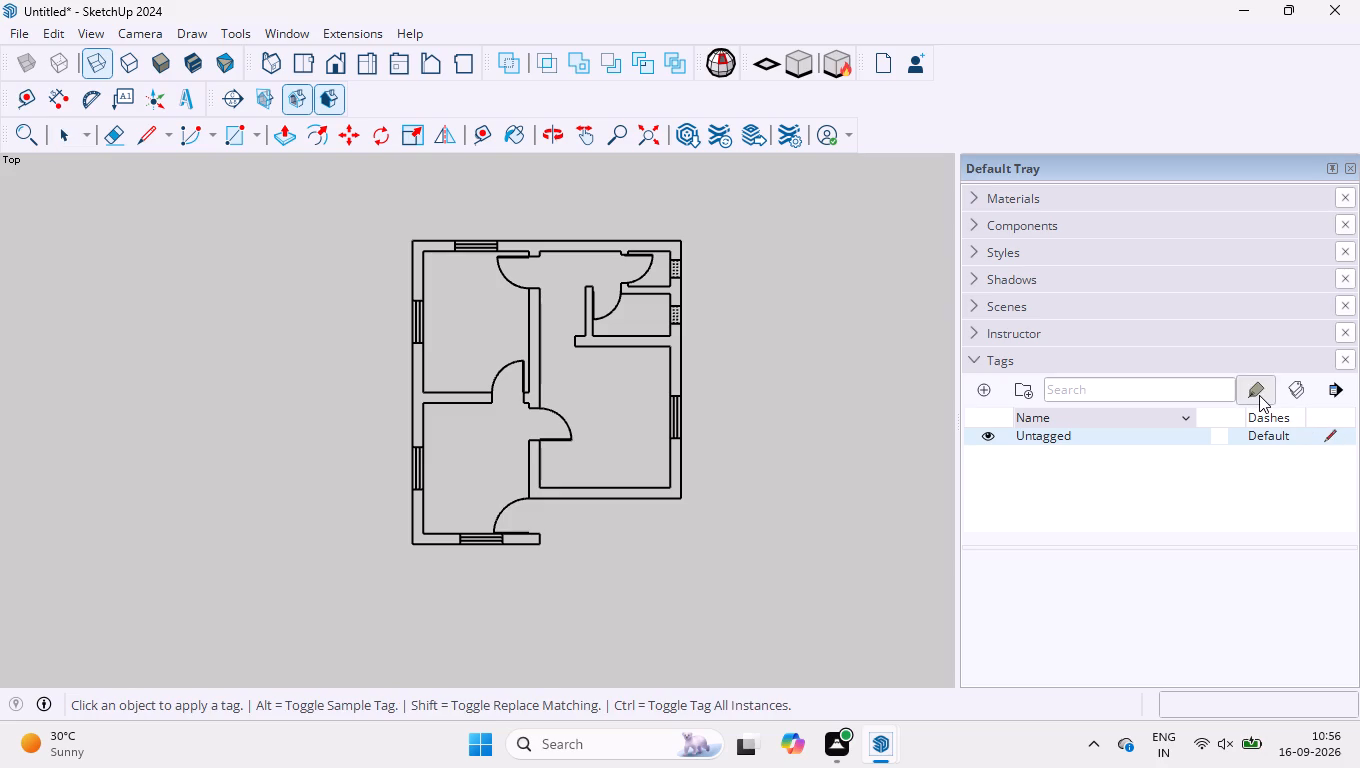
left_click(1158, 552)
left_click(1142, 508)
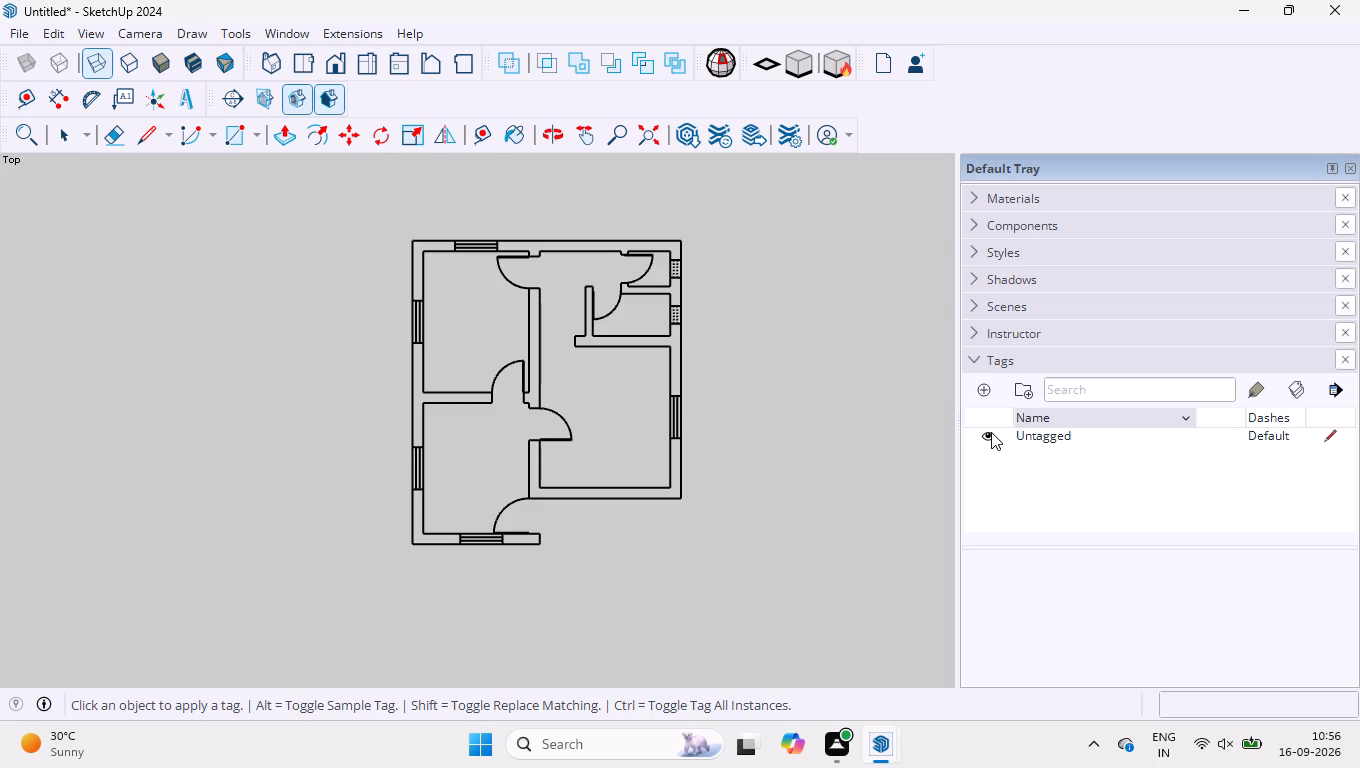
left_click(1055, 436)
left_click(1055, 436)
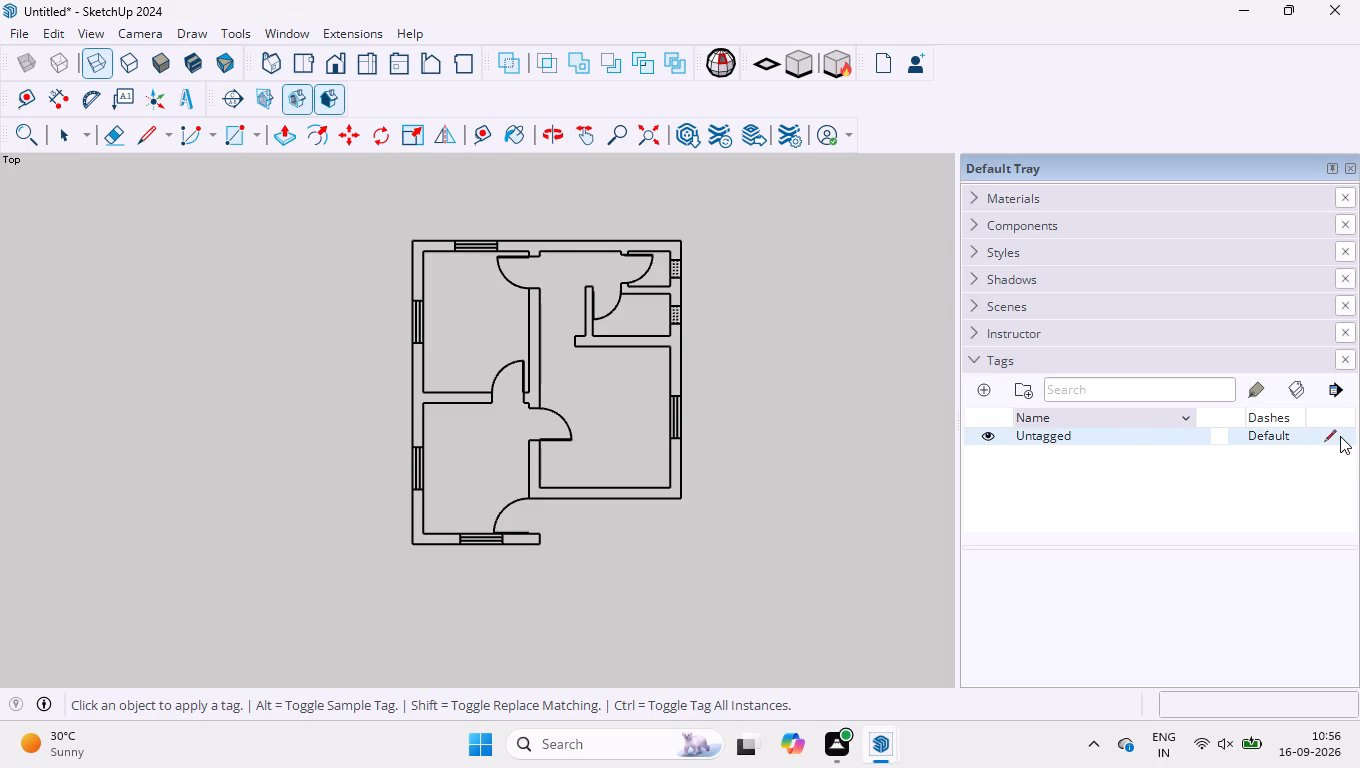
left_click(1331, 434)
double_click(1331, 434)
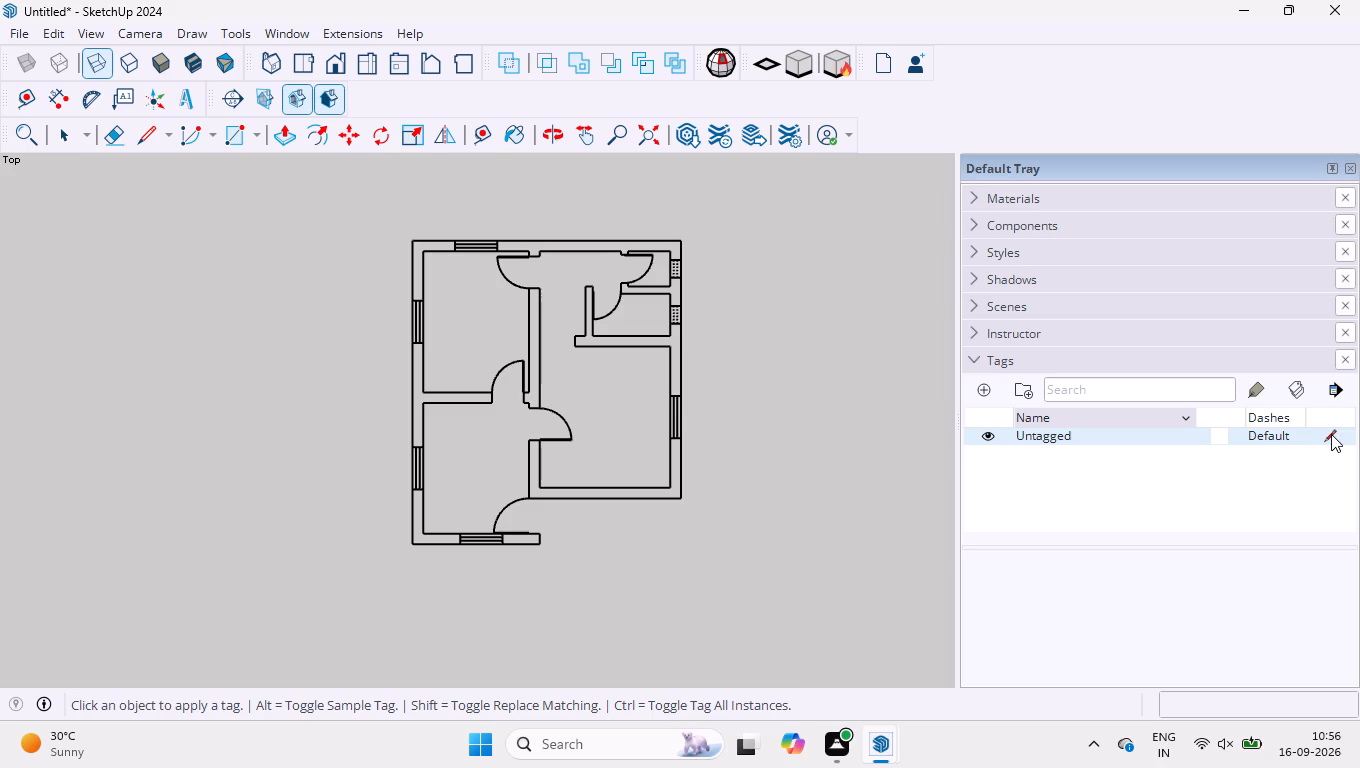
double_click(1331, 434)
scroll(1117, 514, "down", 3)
Add a new tag named "doors" to the model.
left_click(987, 389)
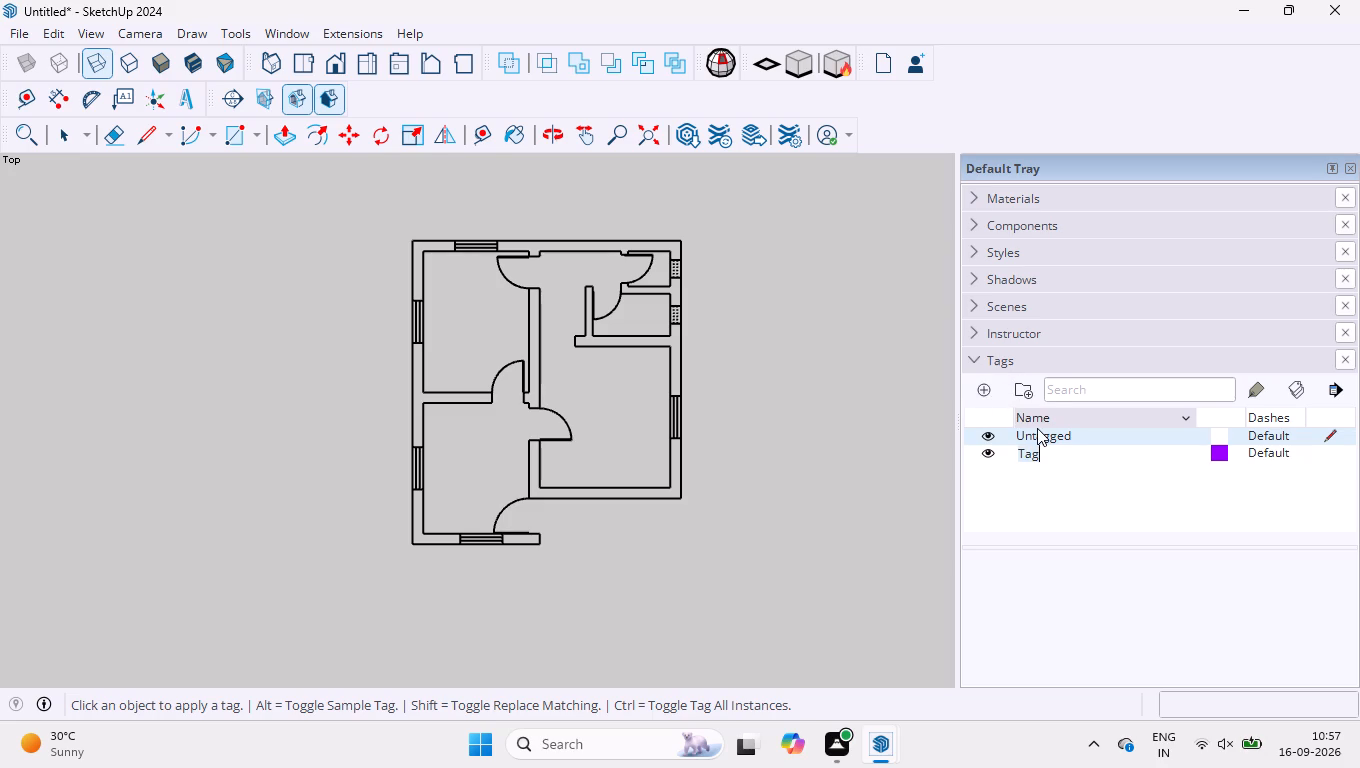
type("doors")
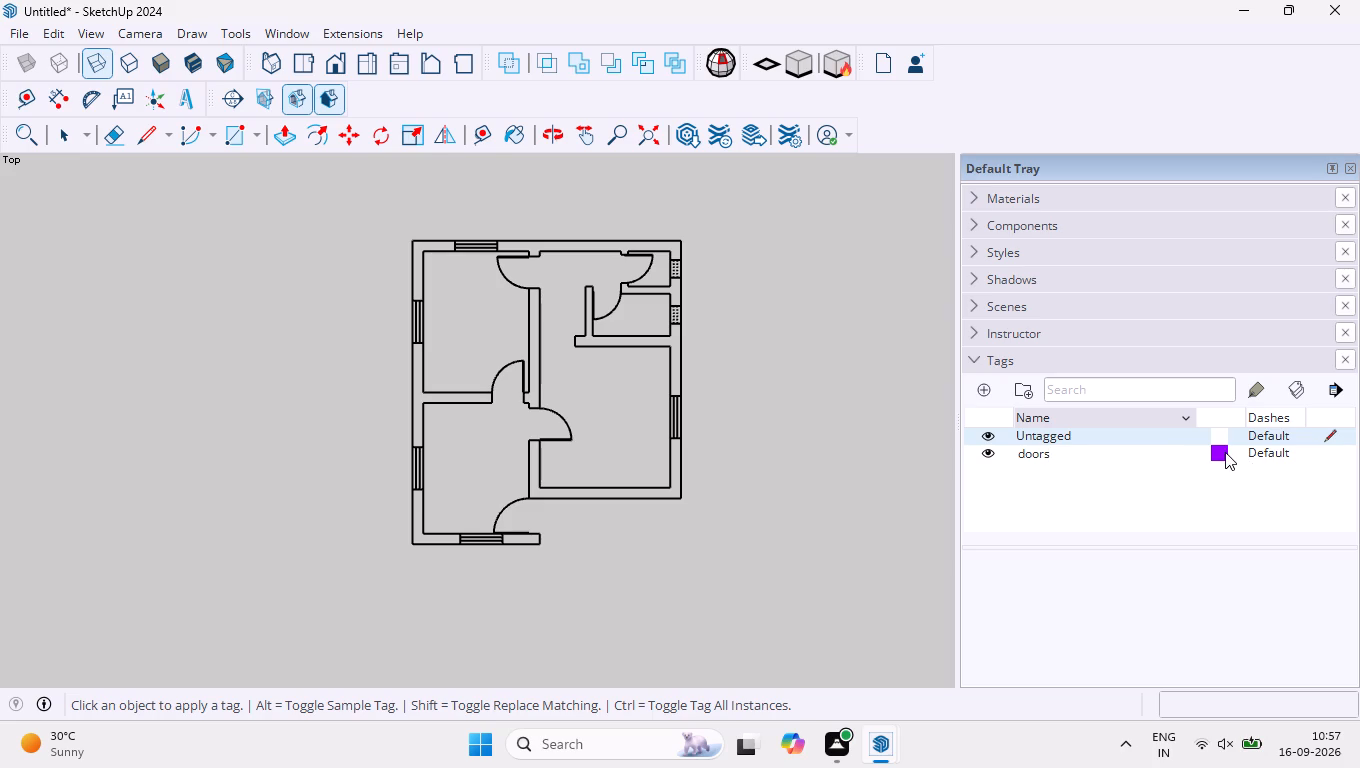
Set the colour of the doors tag to orange using the colour wheel.
left_click(1225, 452)
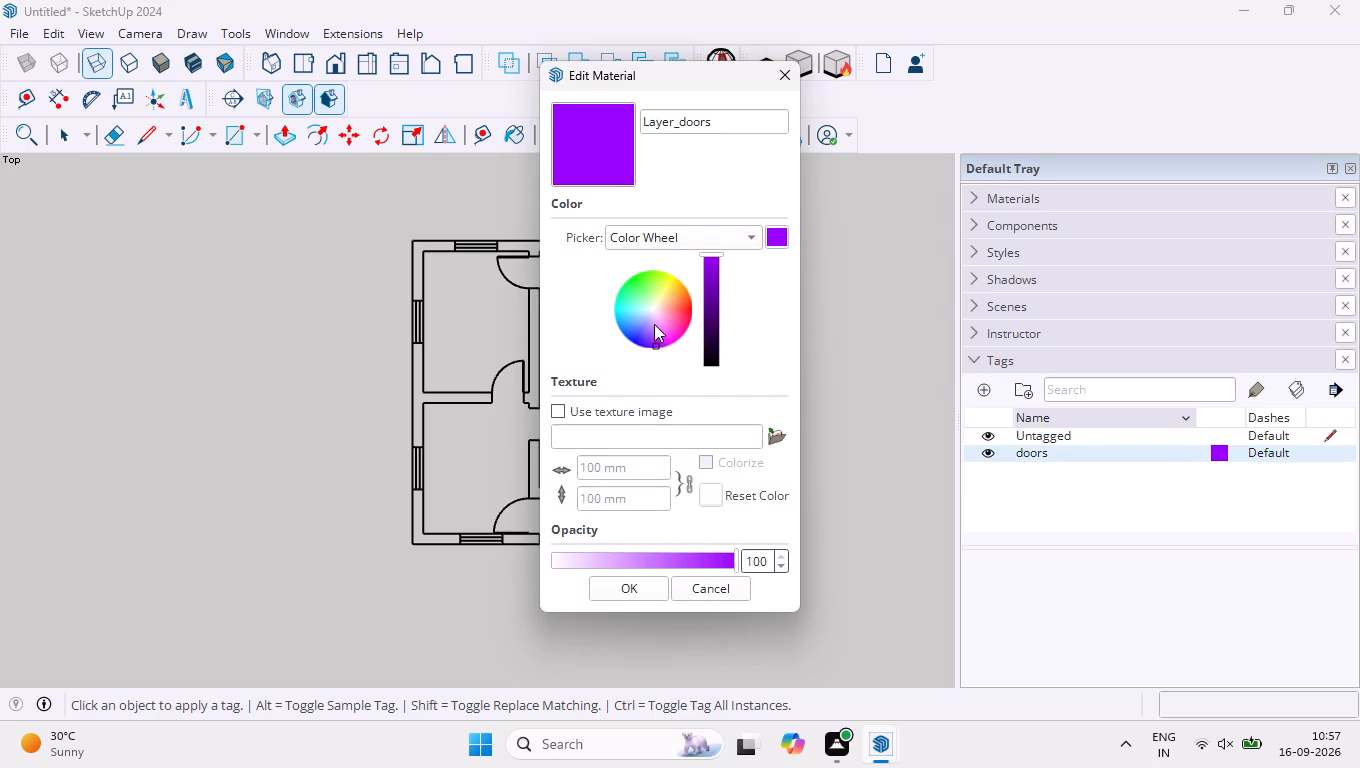
left_click(649, 240)
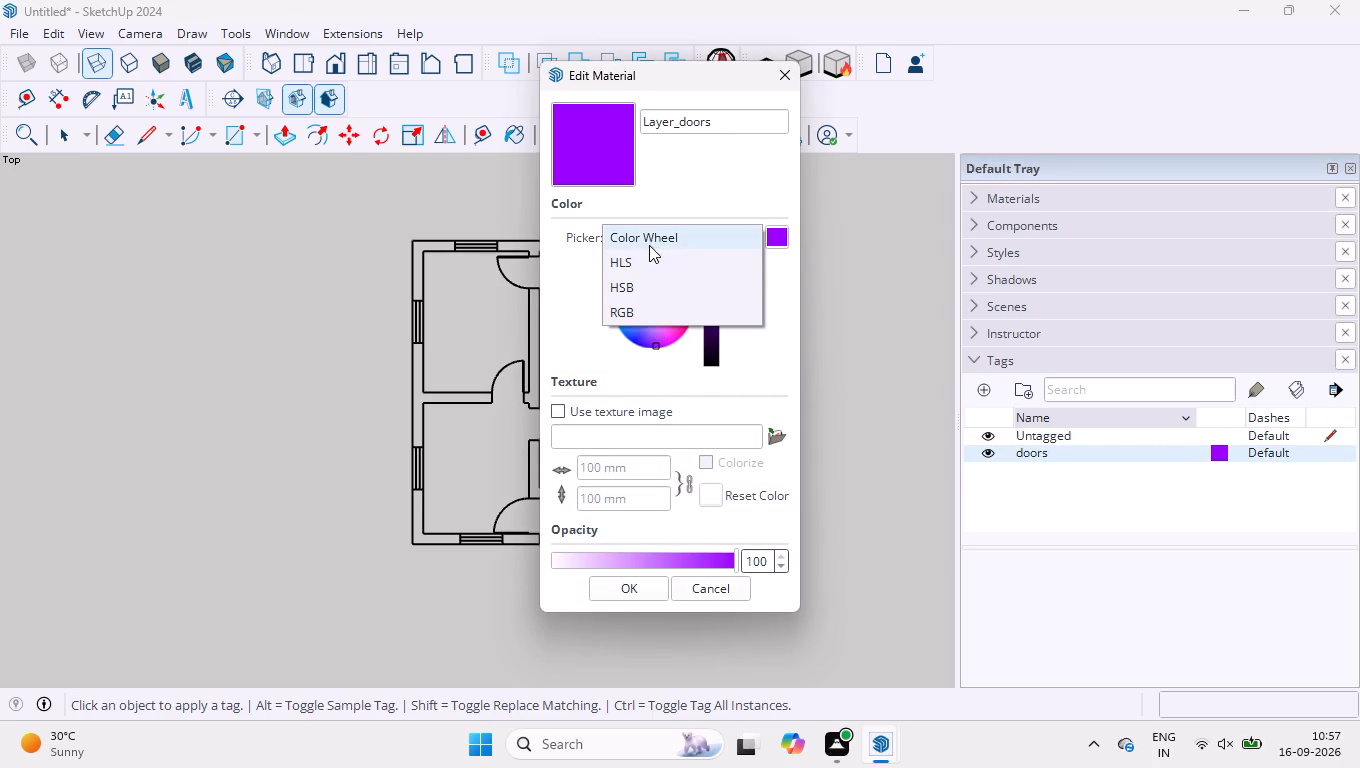
left_click(647, 256)
left_click(661, 246)
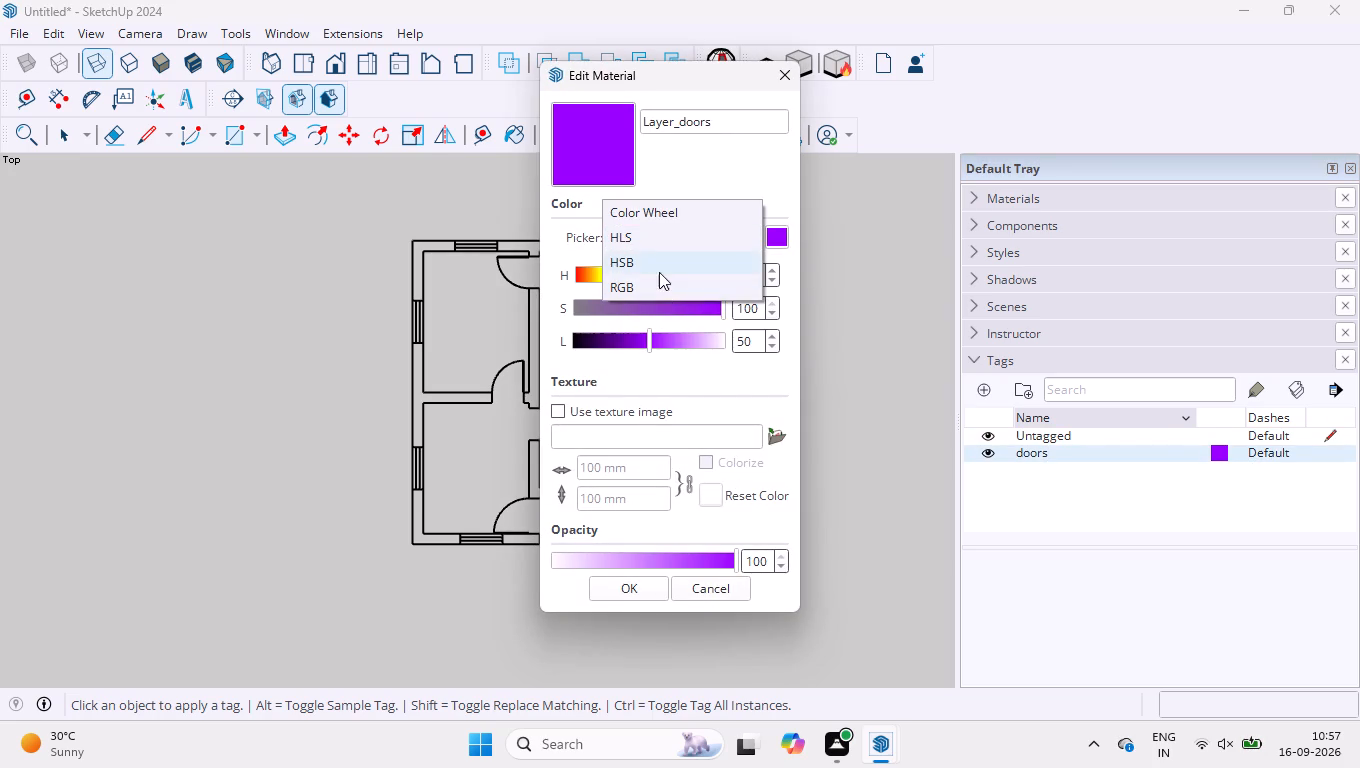
left_click(659, 269)
left_click(669, 239)
left_click(679, 264)
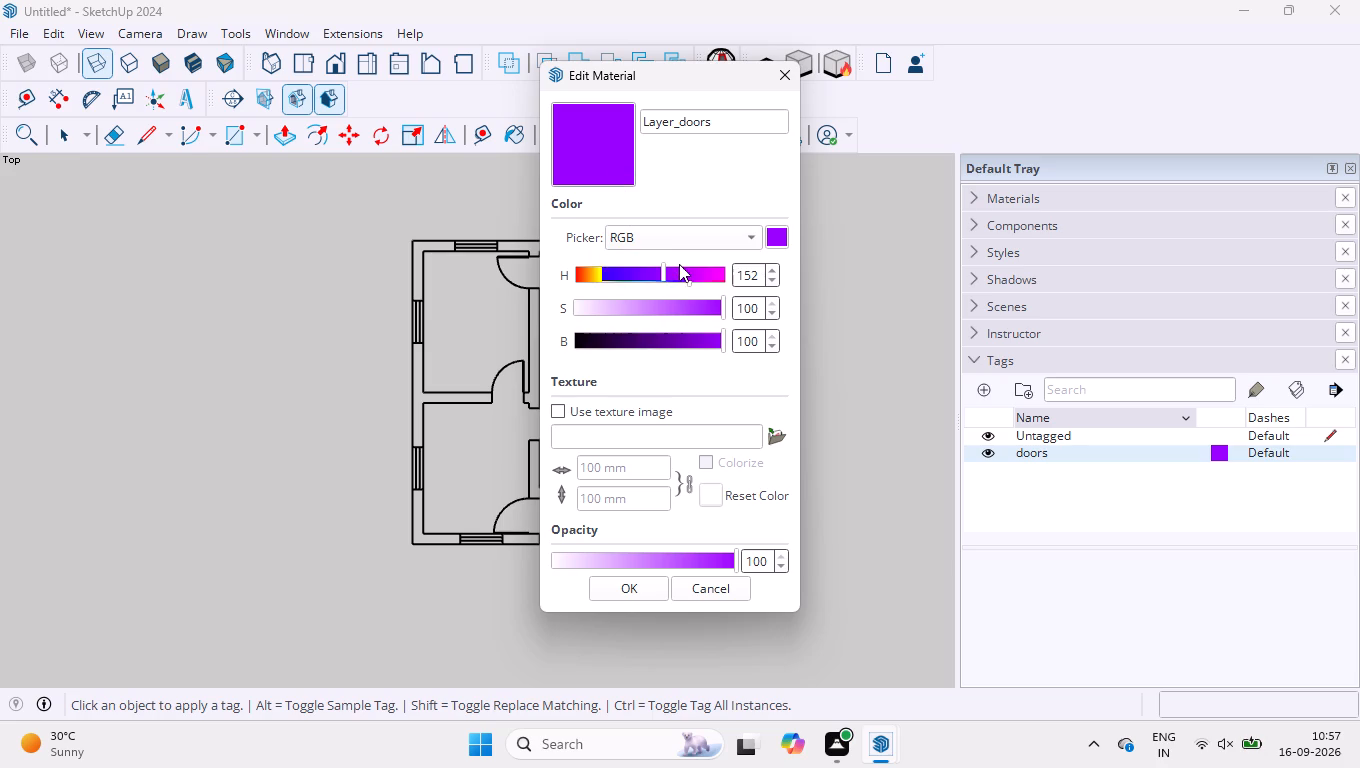
left_click(662, 248)
left_click(665, 169)
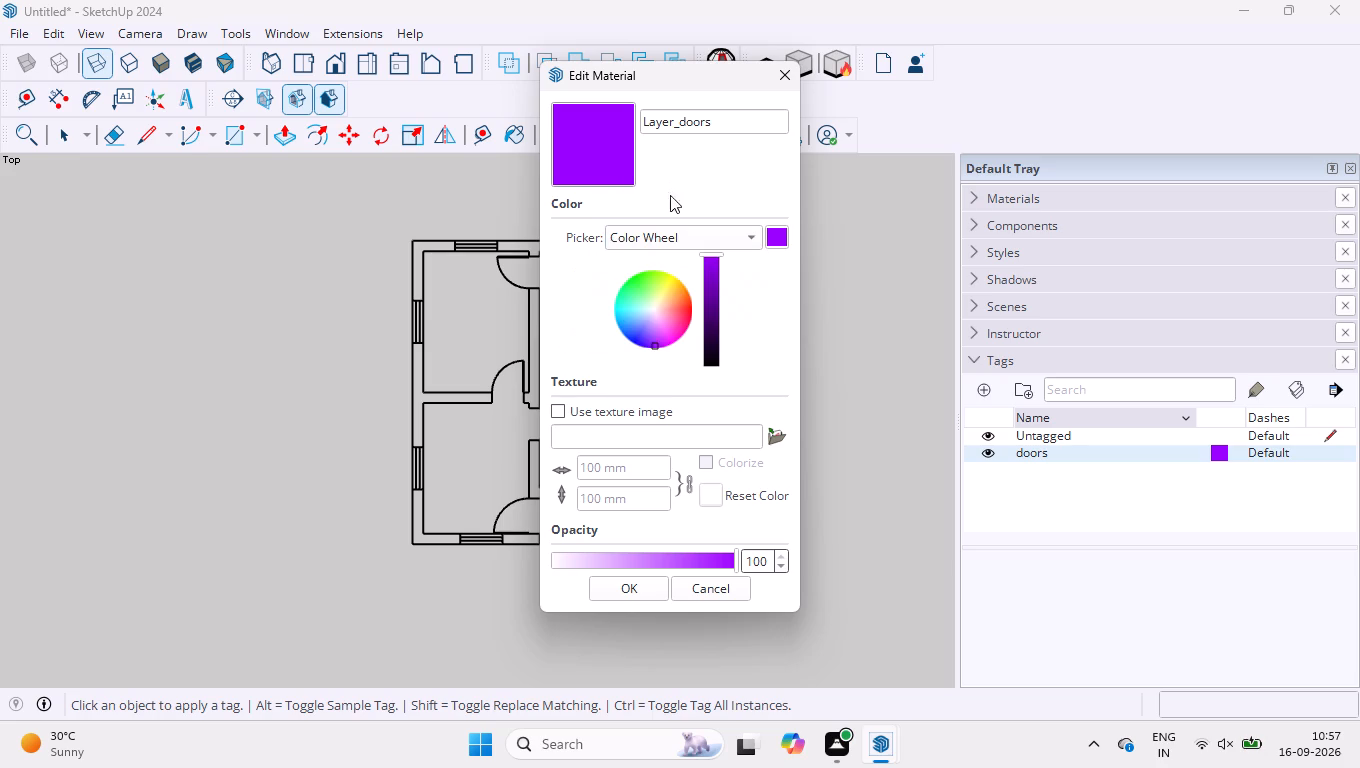
left_click(684, 294)
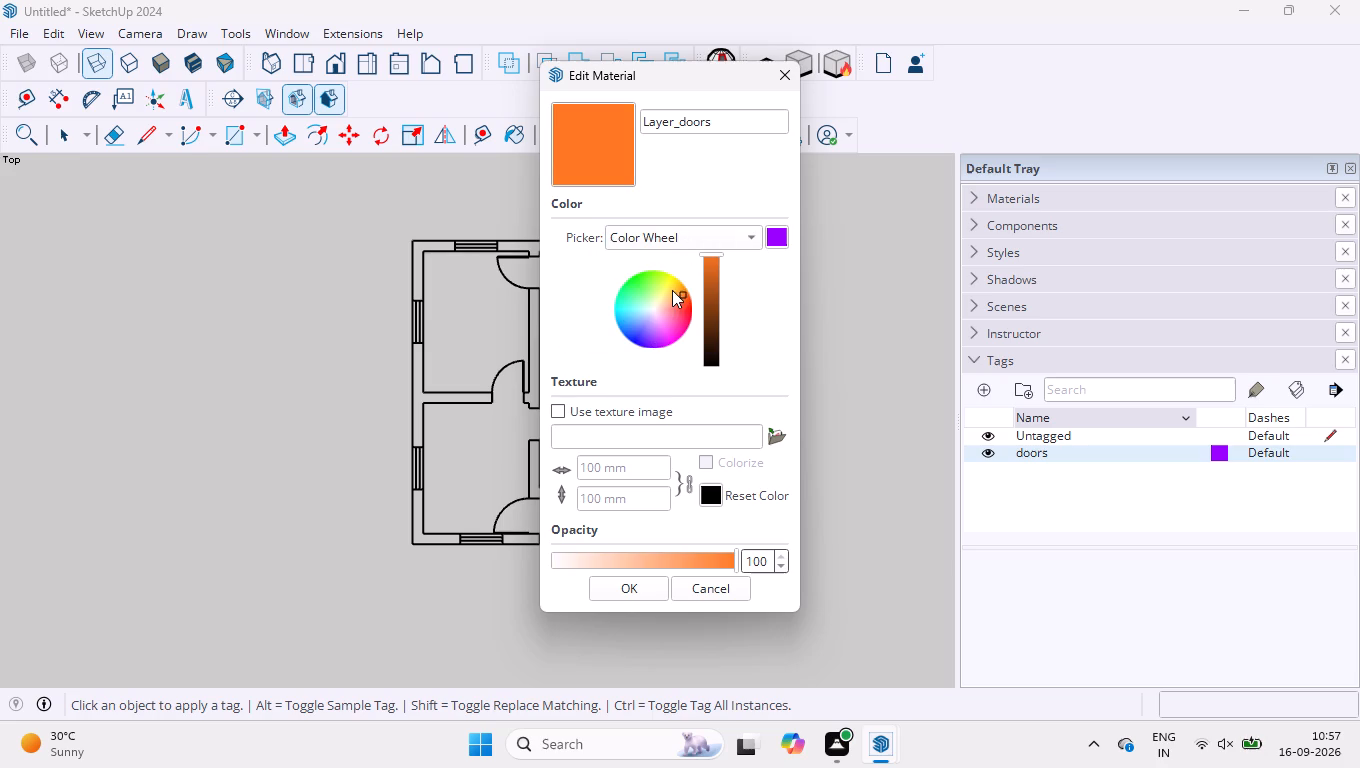
left_click(658, 594)
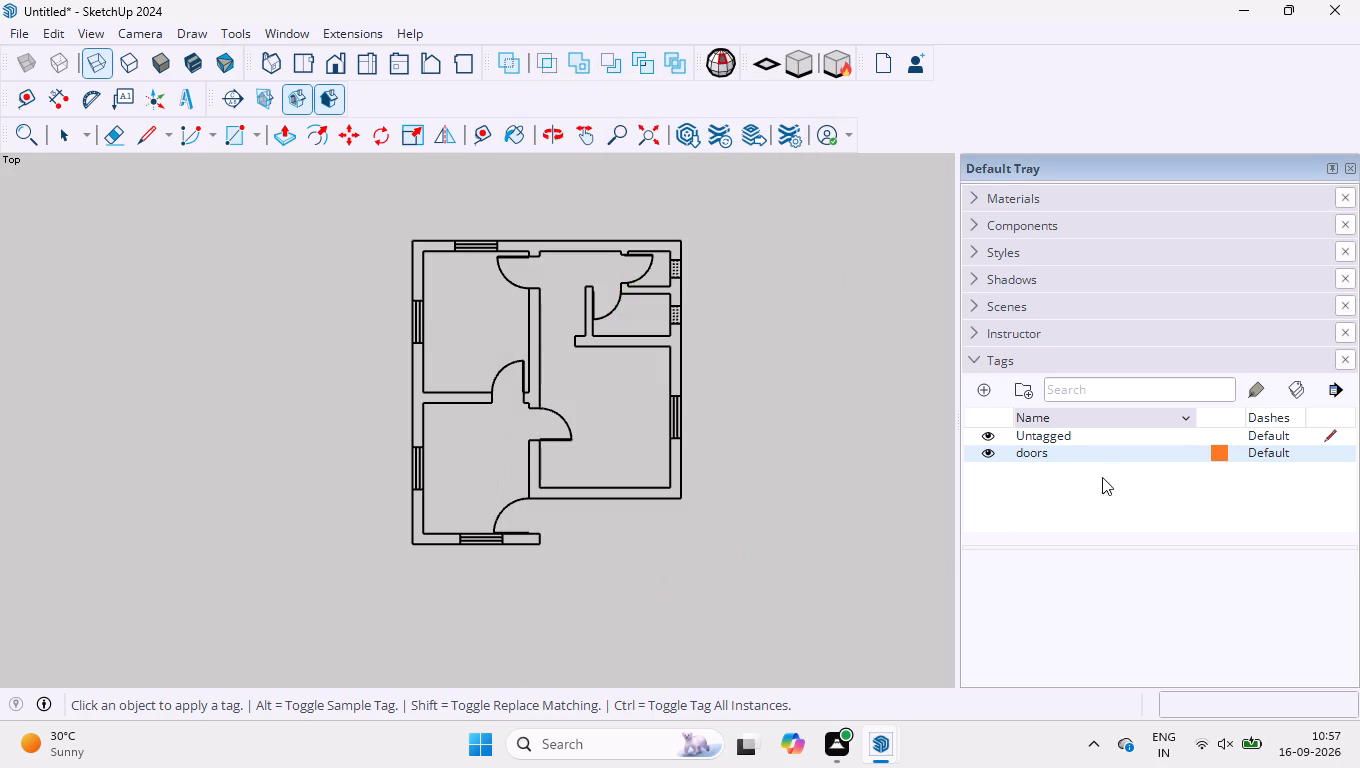
Create a tag folder named "windows" around the doors tag.
left_click(1026, 386)
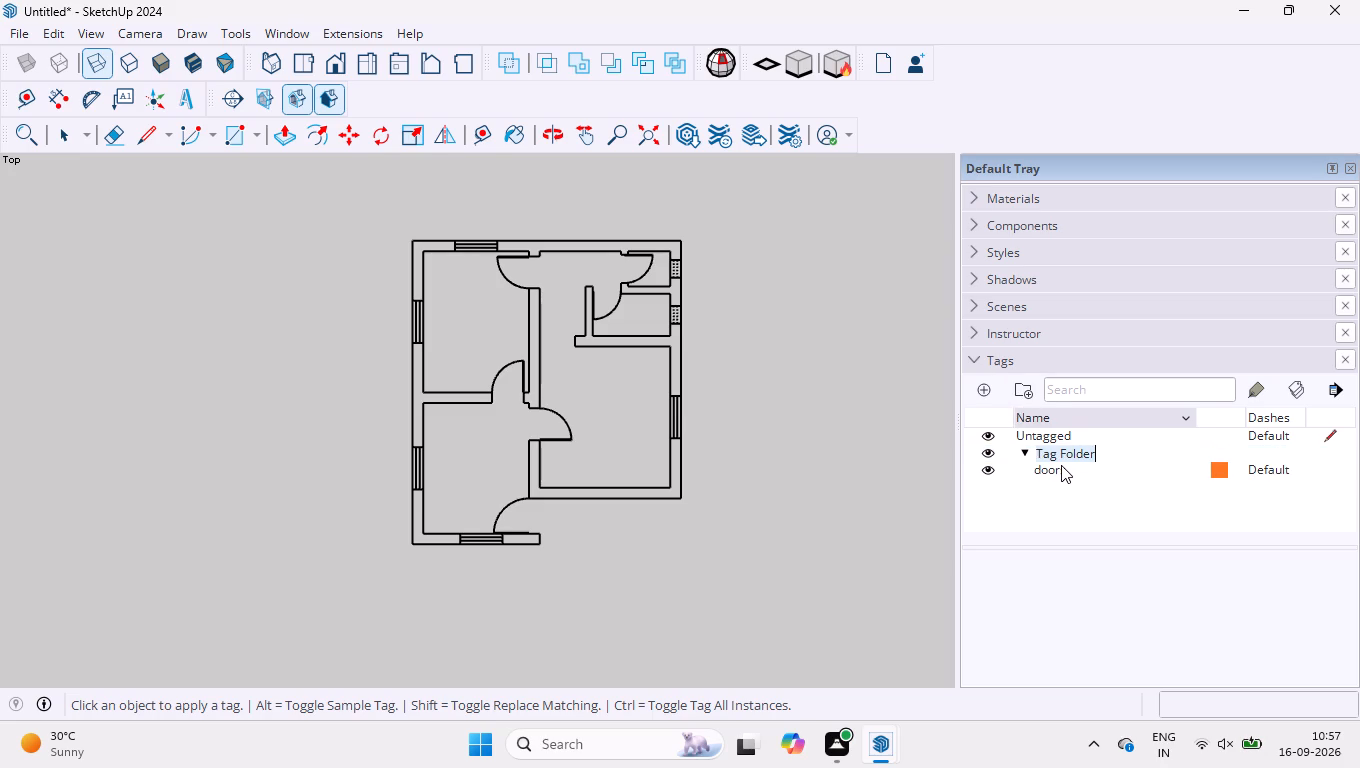
type("windowa")
key("BackSpace")
key("s")
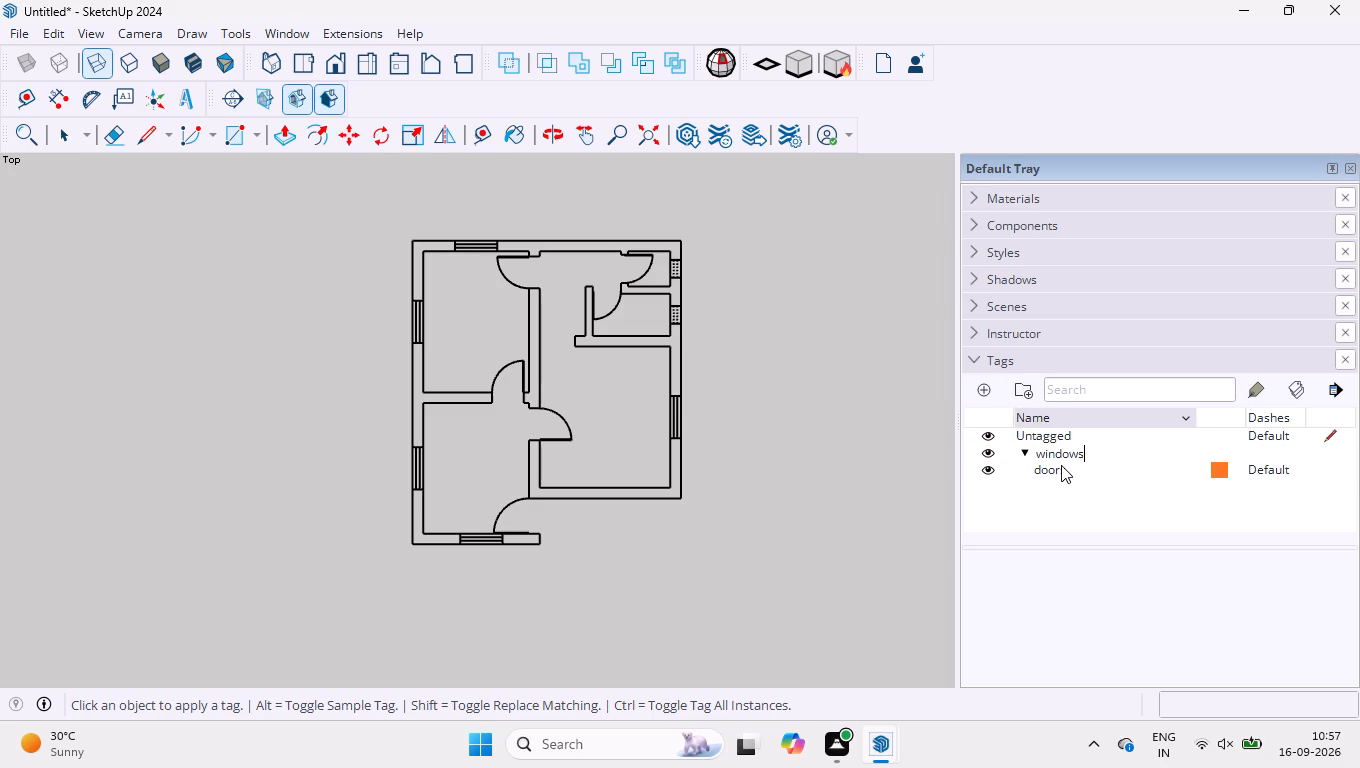
left_click(1164, 503)
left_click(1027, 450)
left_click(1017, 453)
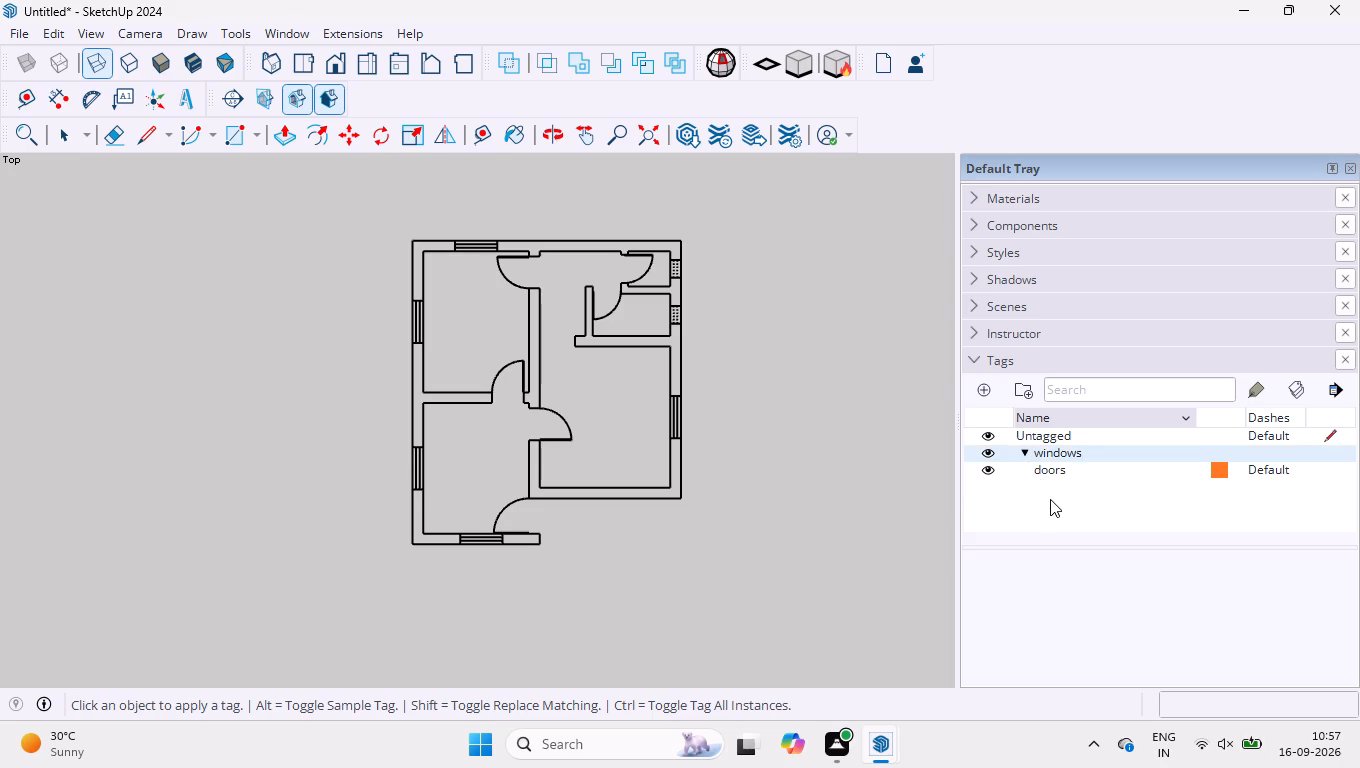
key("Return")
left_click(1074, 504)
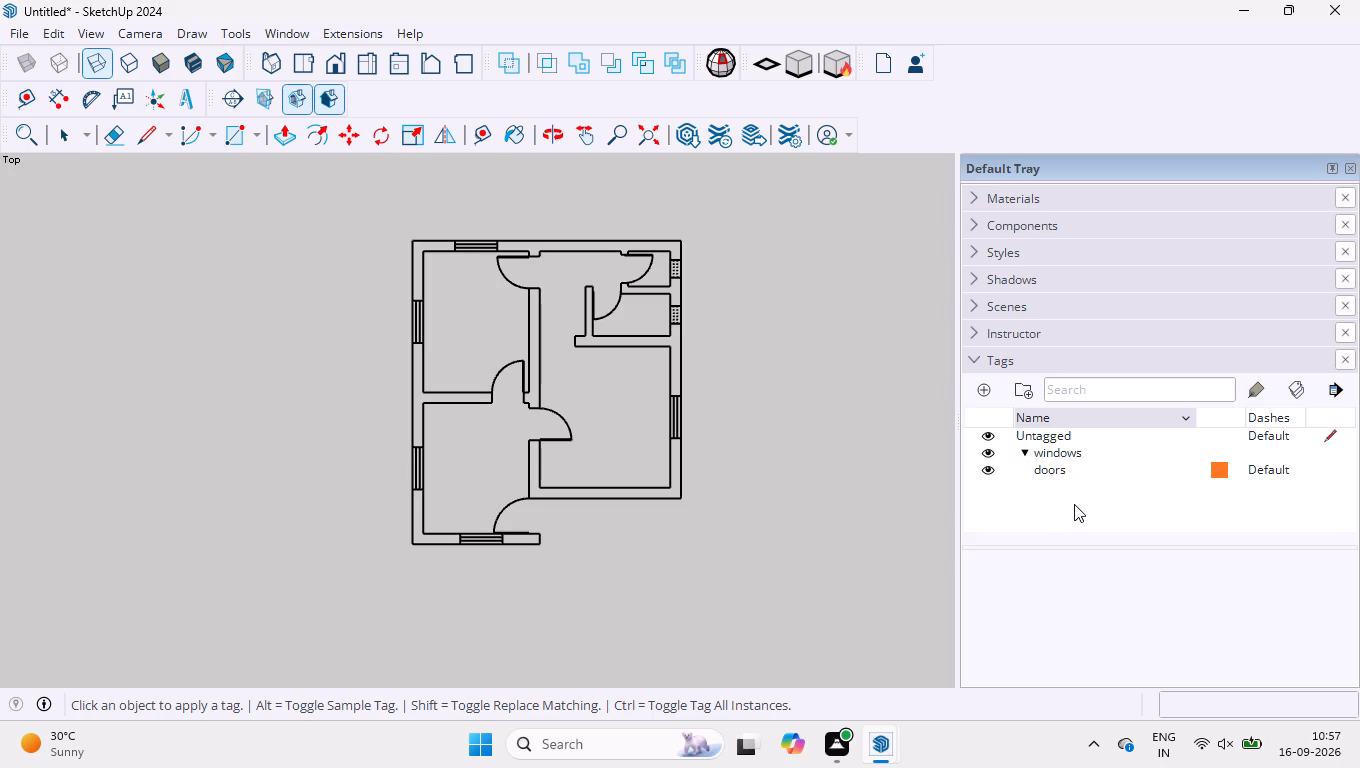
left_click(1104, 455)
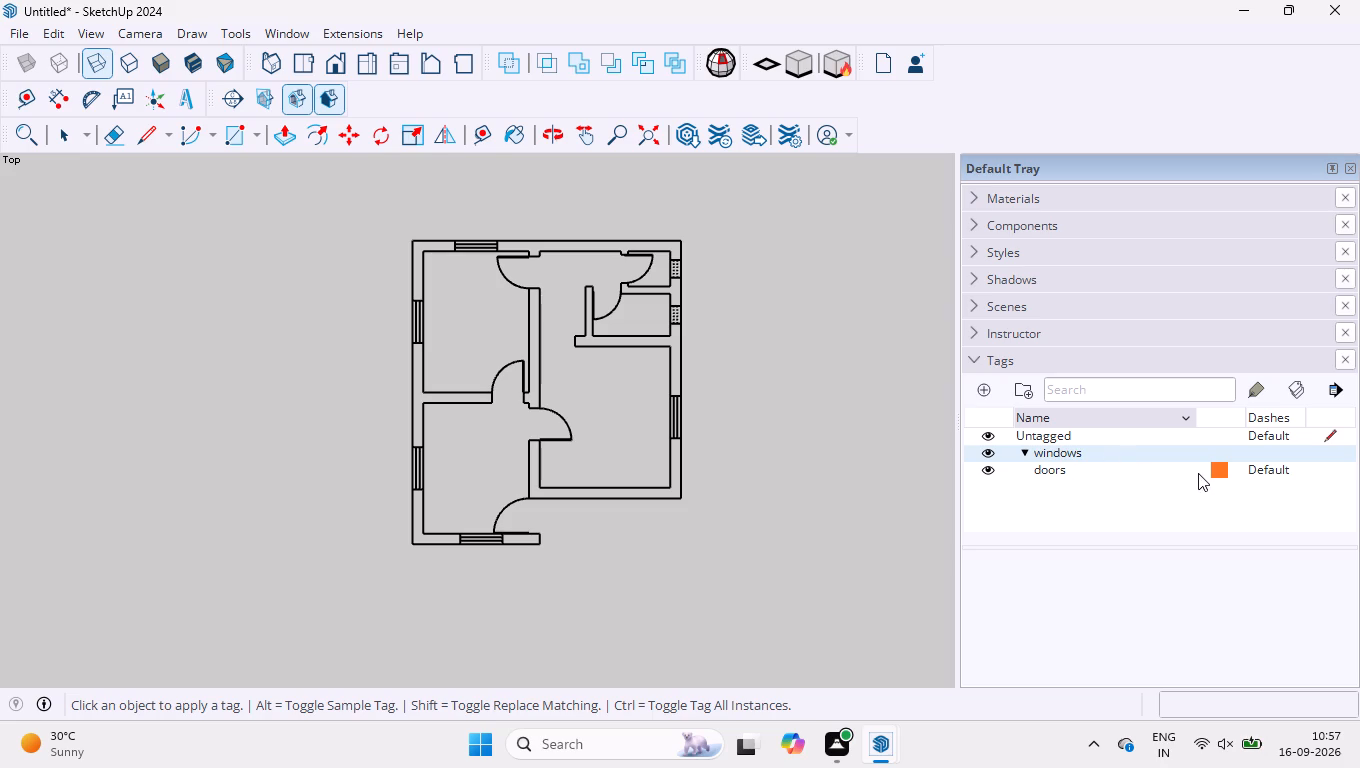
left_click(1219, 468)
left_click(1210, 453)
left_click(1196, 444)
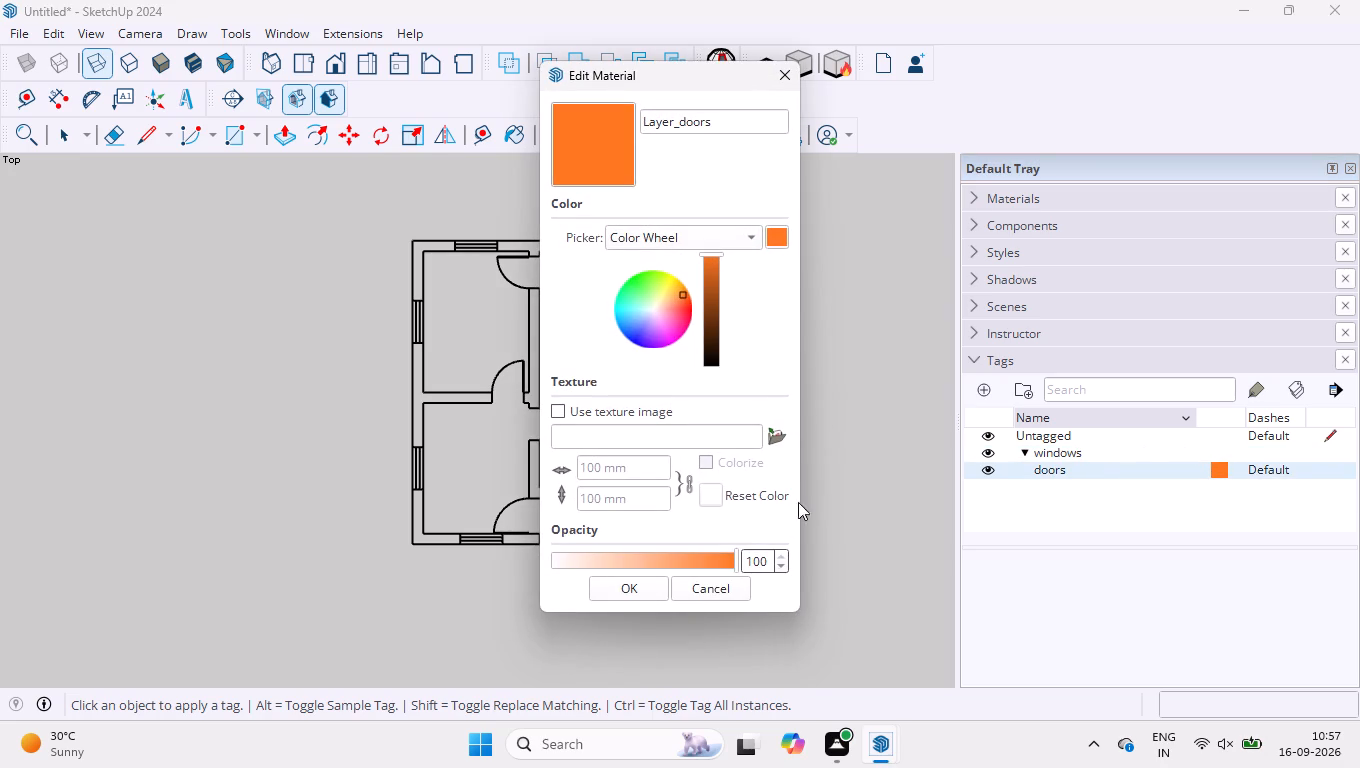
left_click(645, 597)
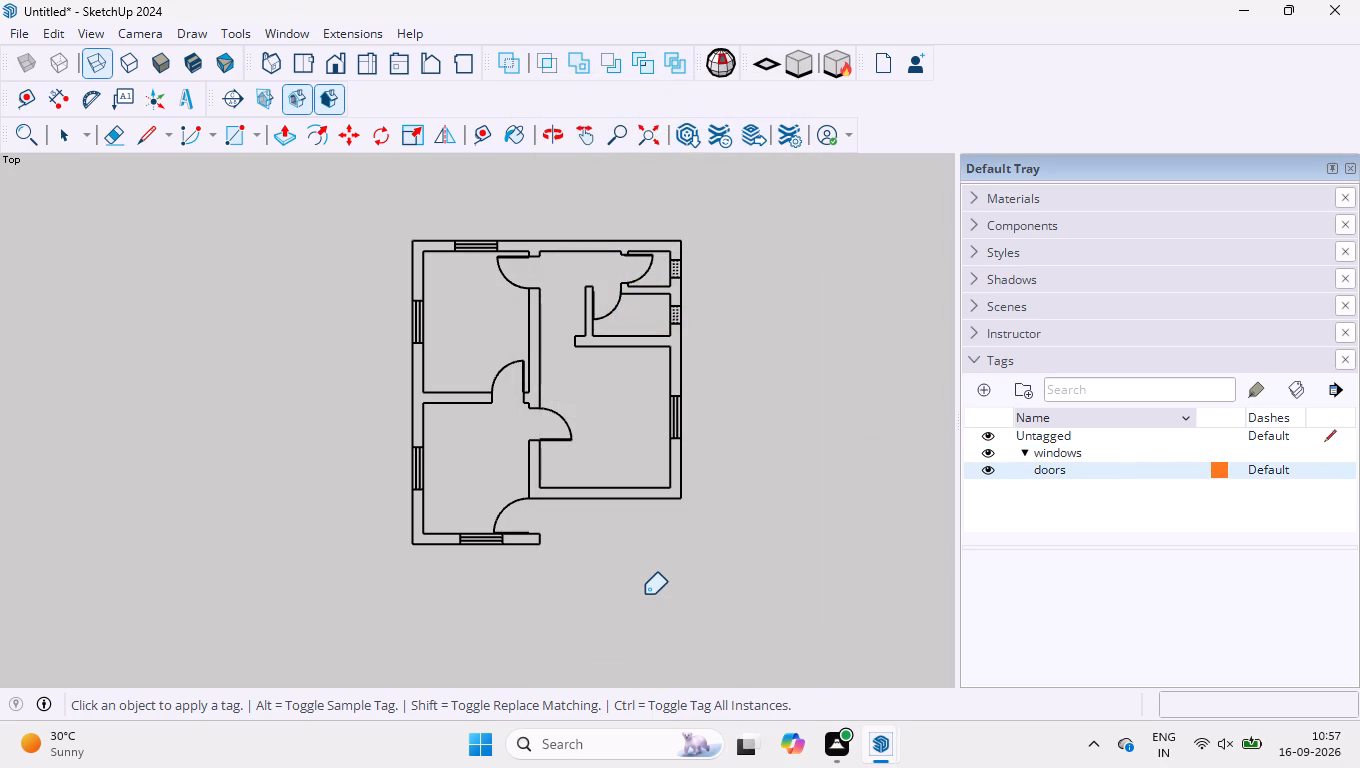
Apply the doors tag to the three doors in the upper part of the floor plan.
left_click(1085, 450)
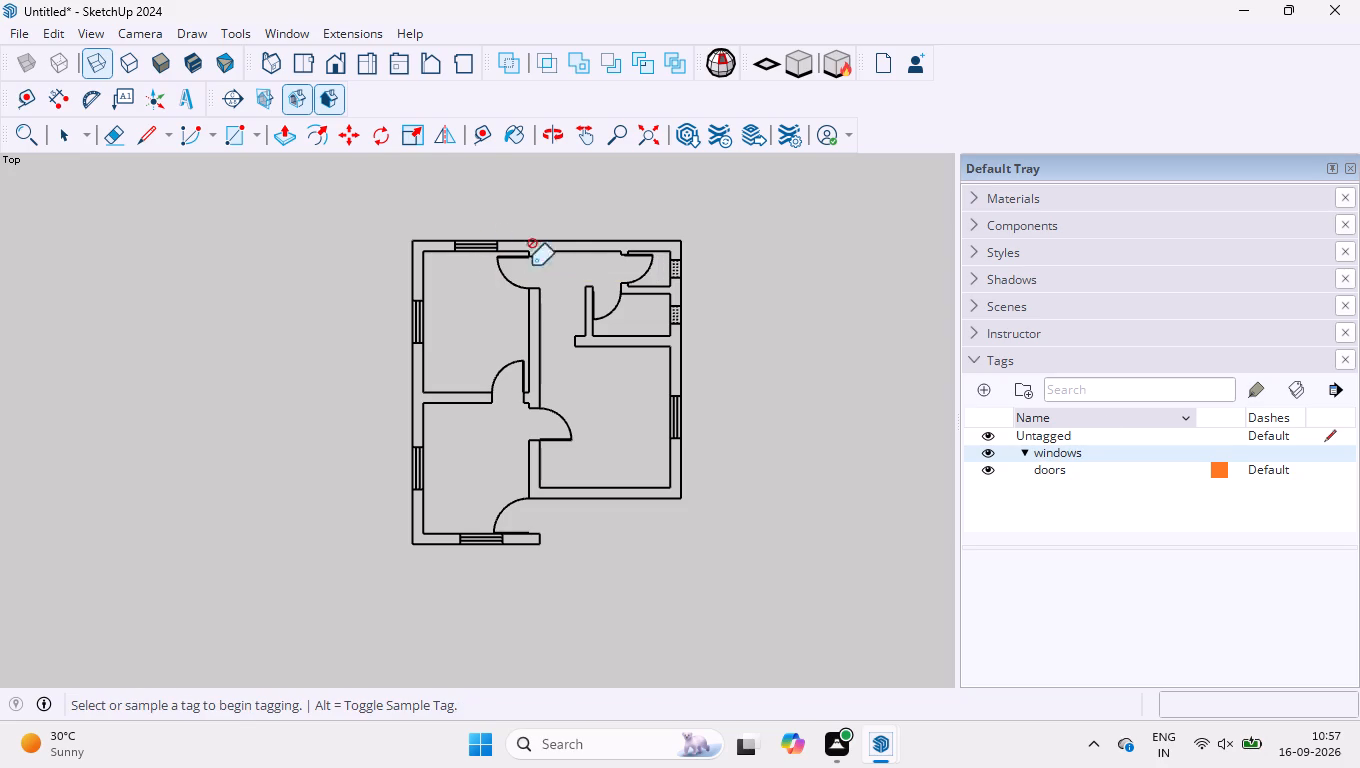
left_click(1048, 468)
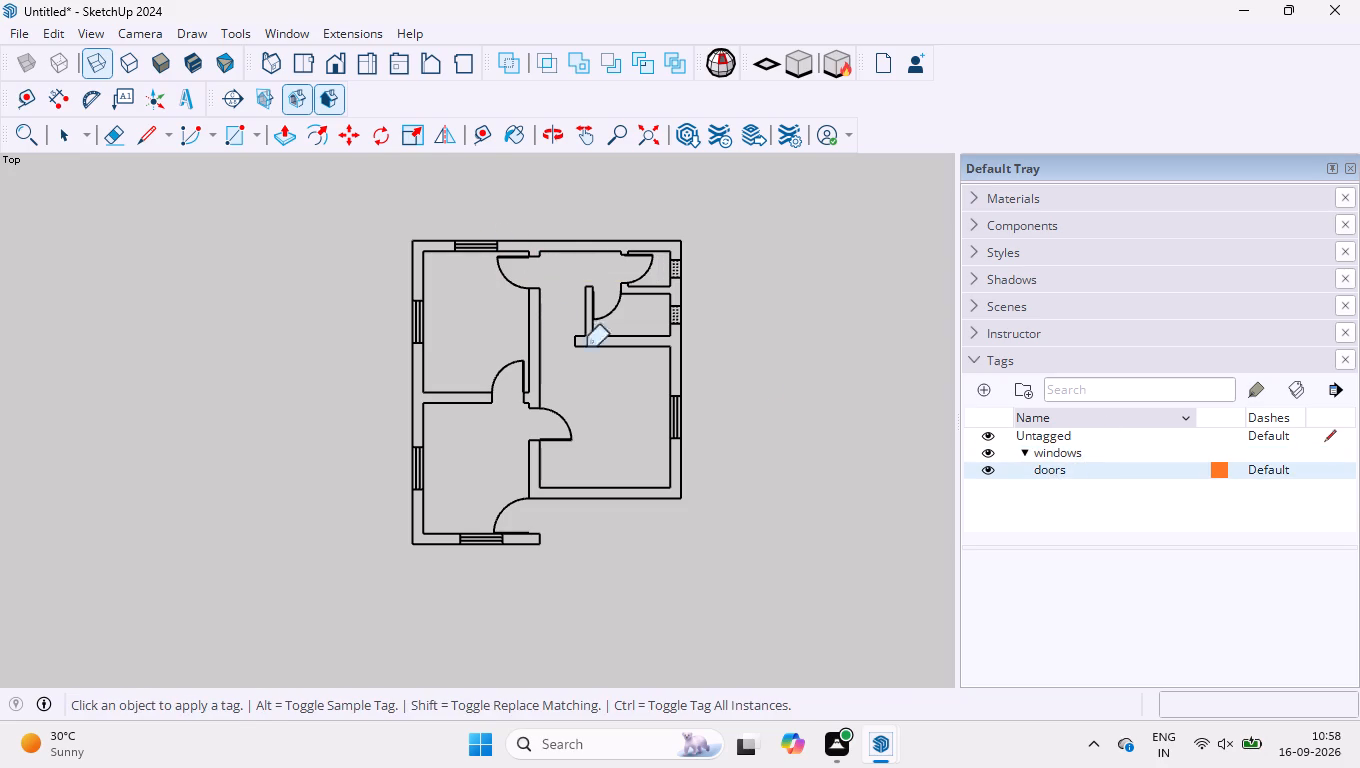
left_click(501, 272)
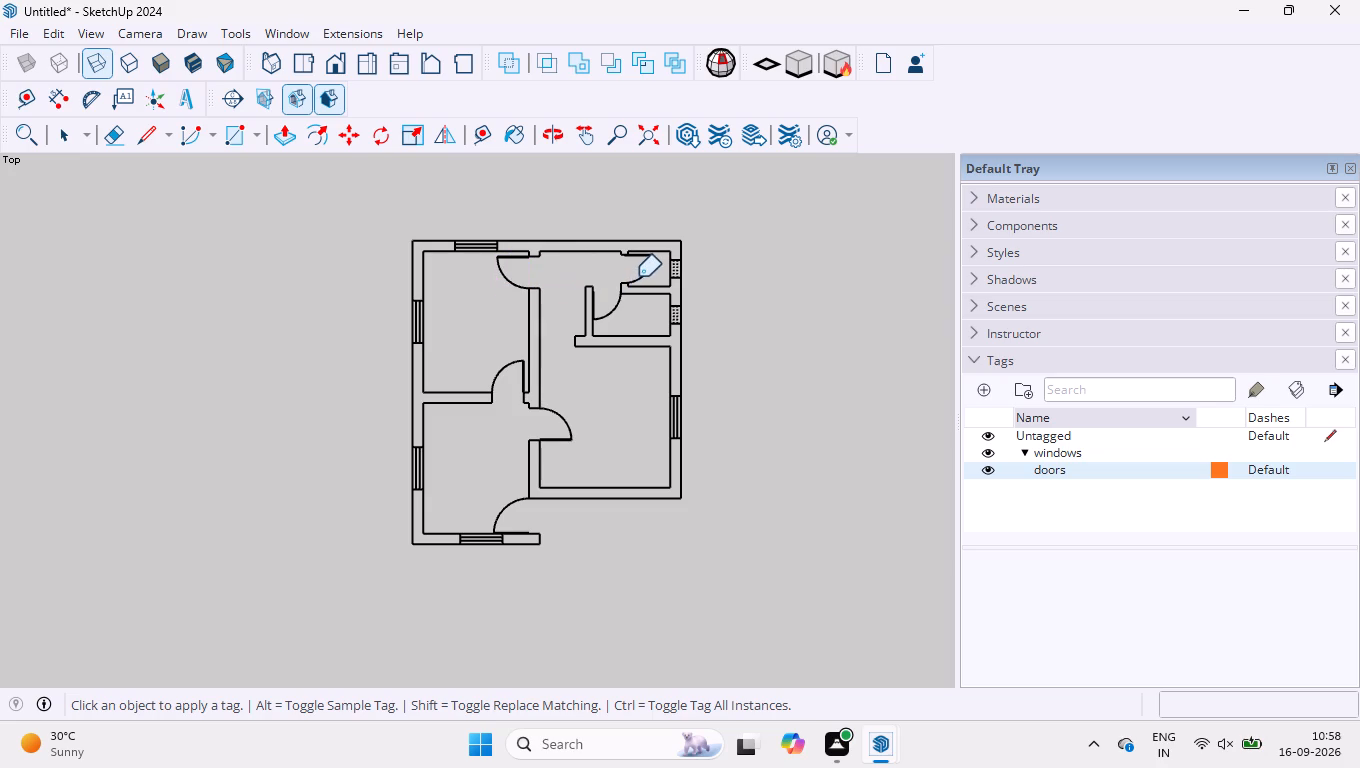
left_click(638, 276)
scroll(638, 276, "up", 9)
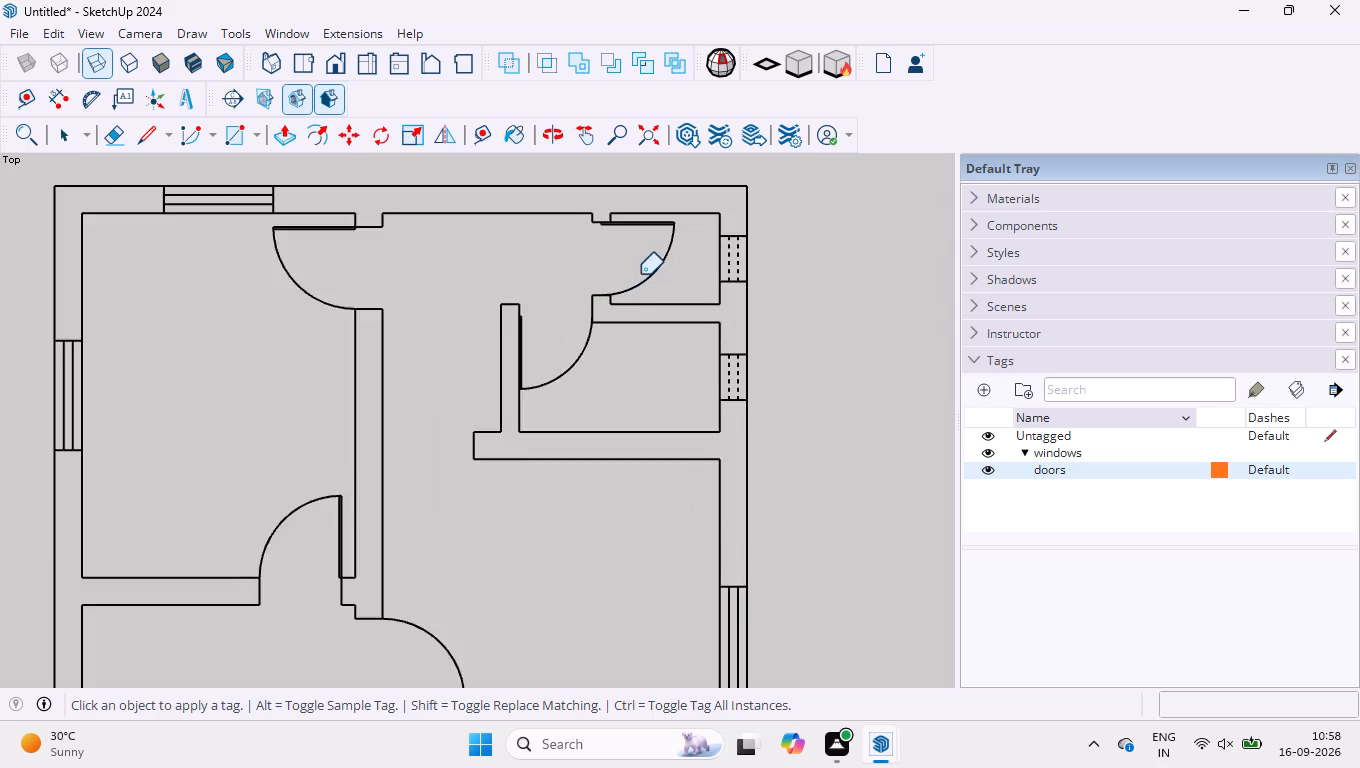
scroll(640, 275, "up", 3)
left_click(656, 275)
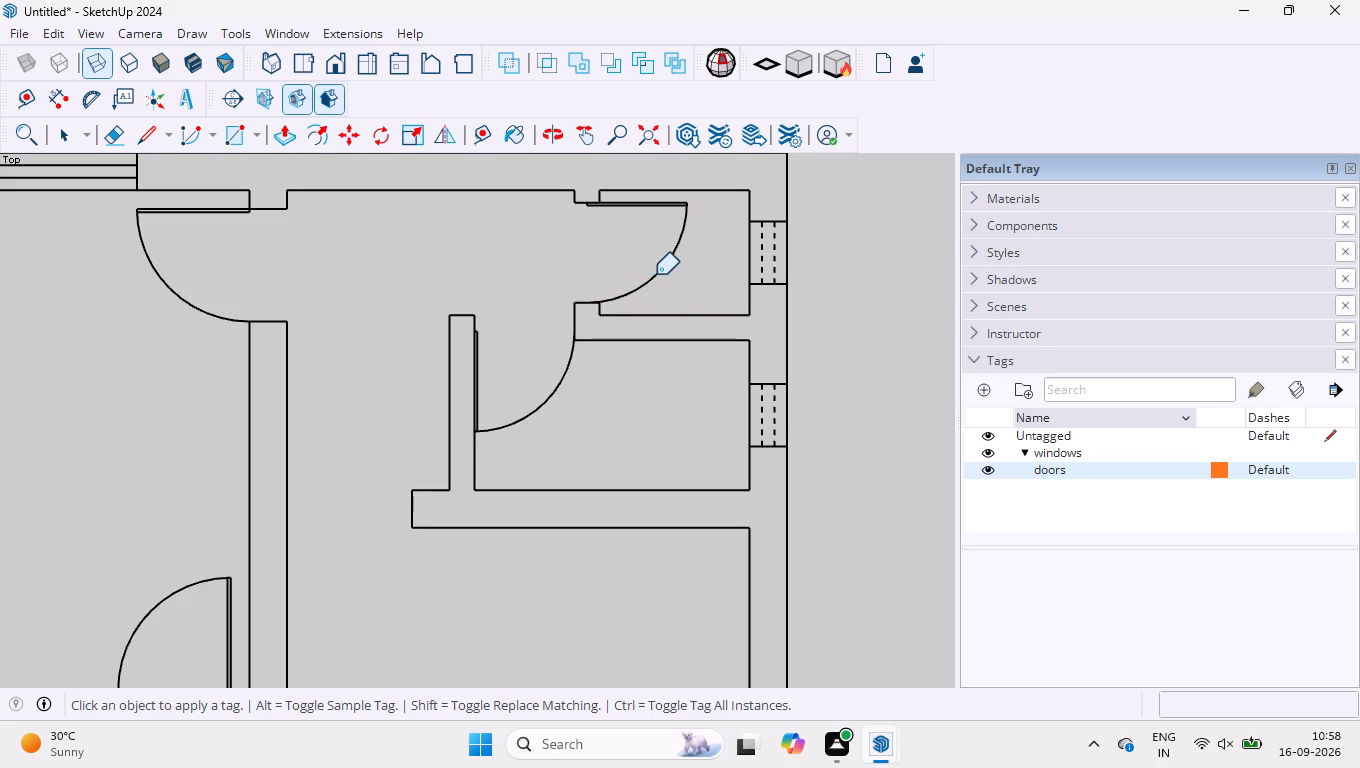
left_click(656, 275)
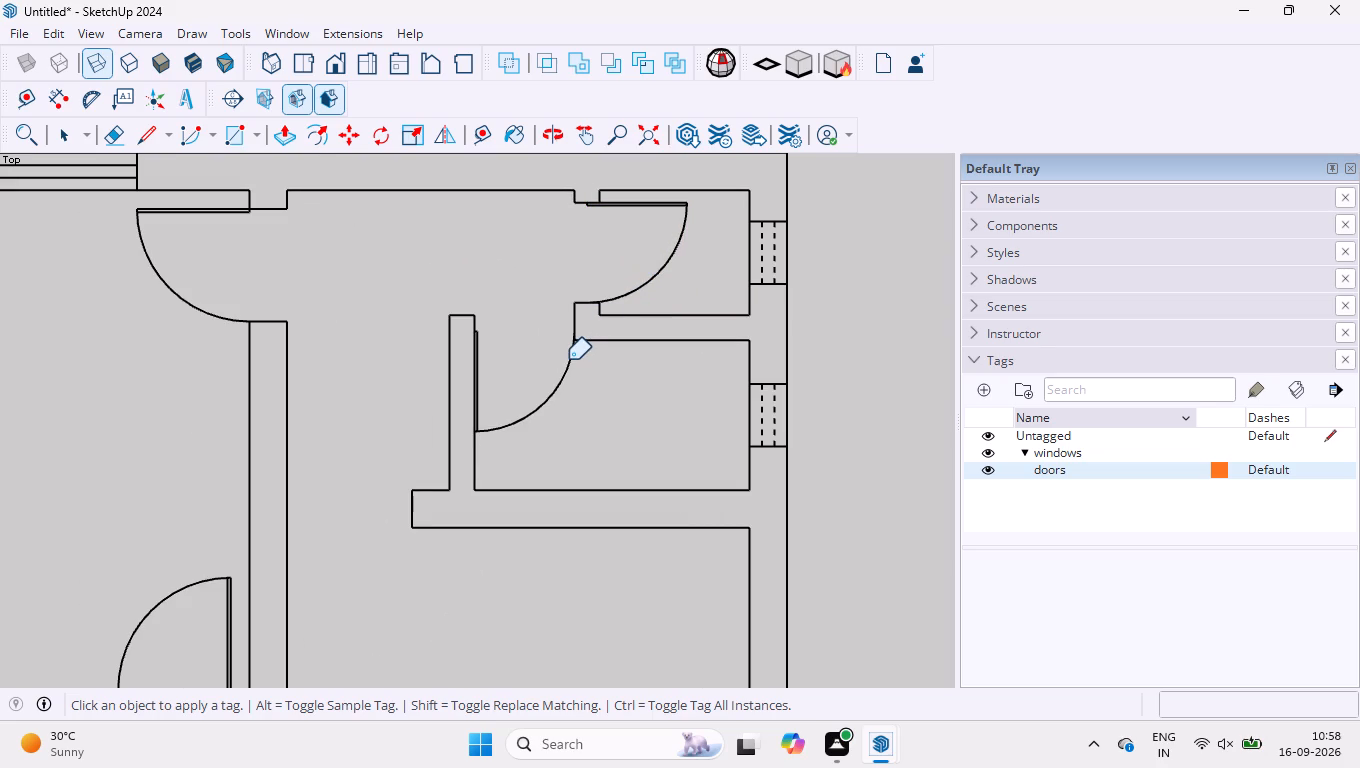
left_click(568, 360)
left_click(568, 363)
Apply the doors tag to the three remaining doors in the middle and lower part of the floor plan.
scroll(567, 361, "down", 6)
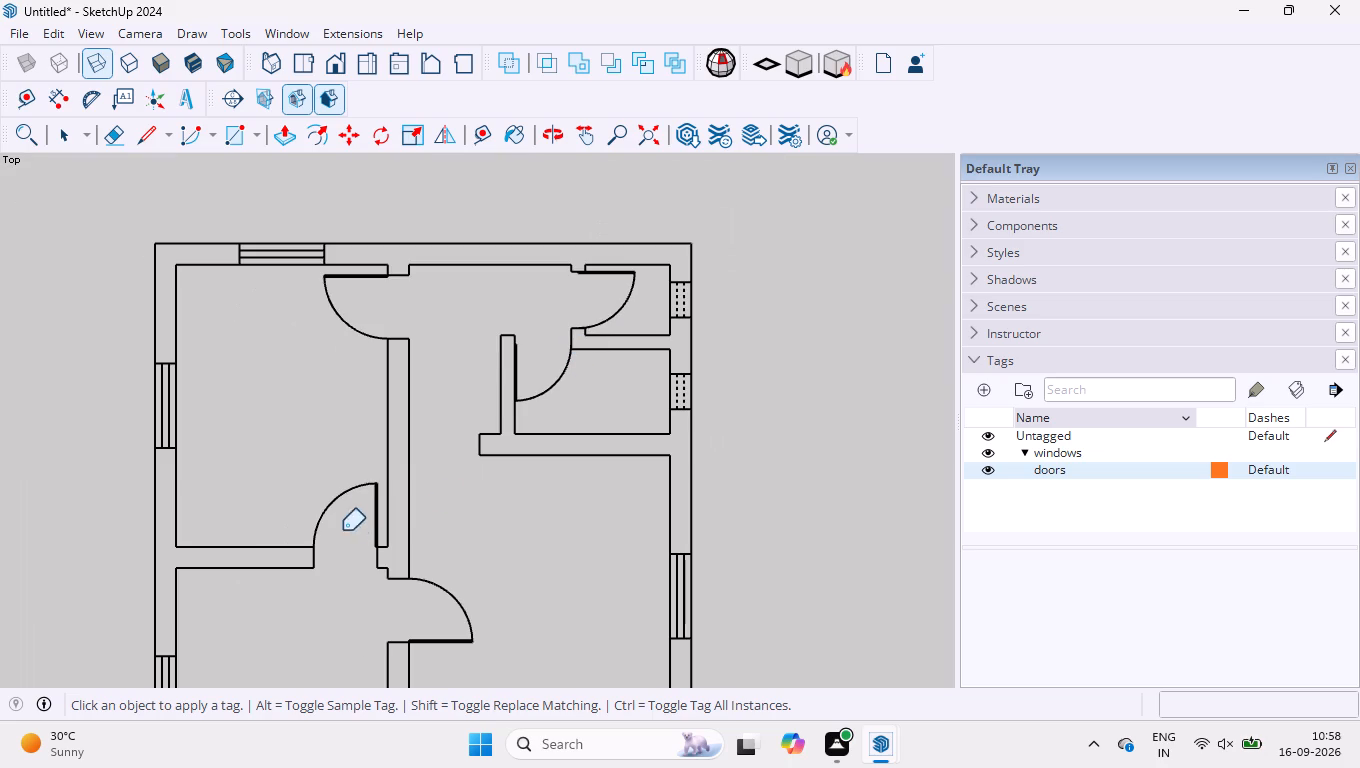
left_click(375, 486)
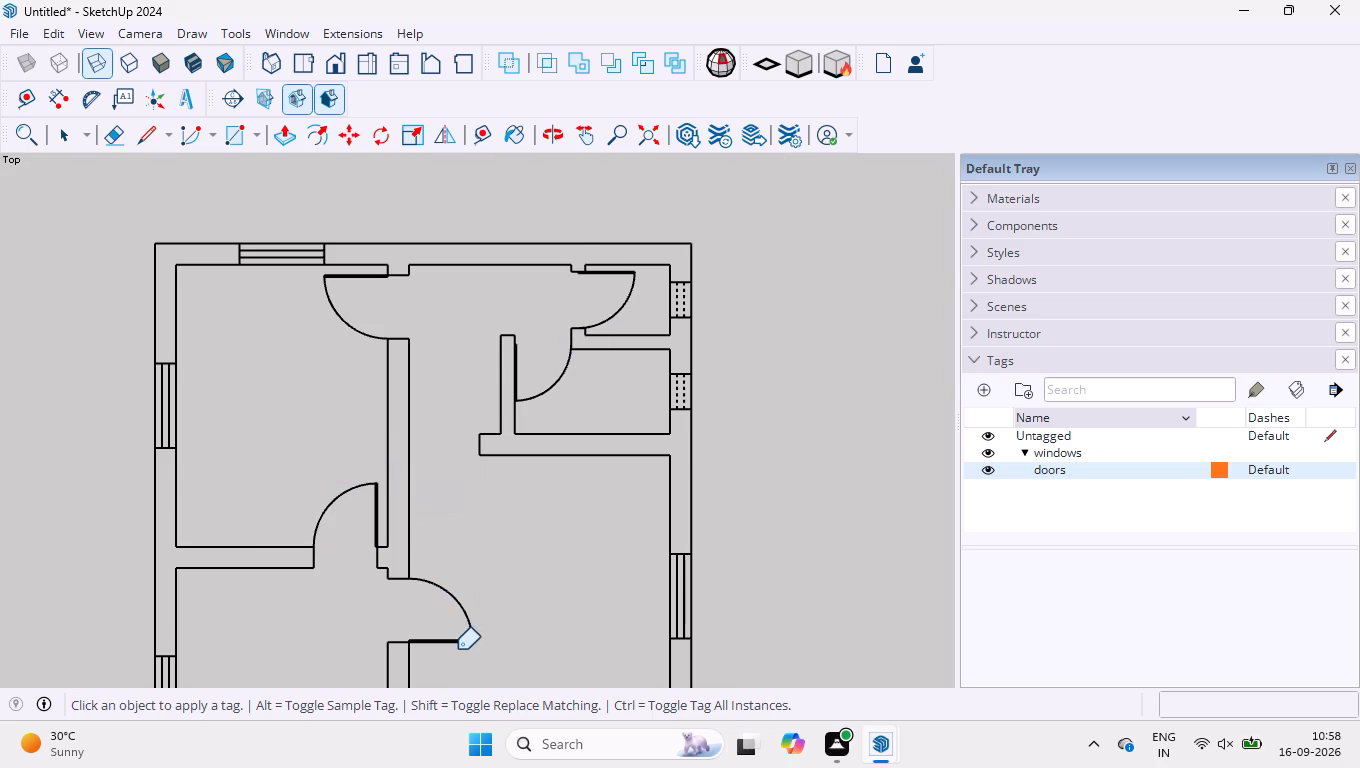
left_click(460, 641)
scroll(477, 570, "down", 10)
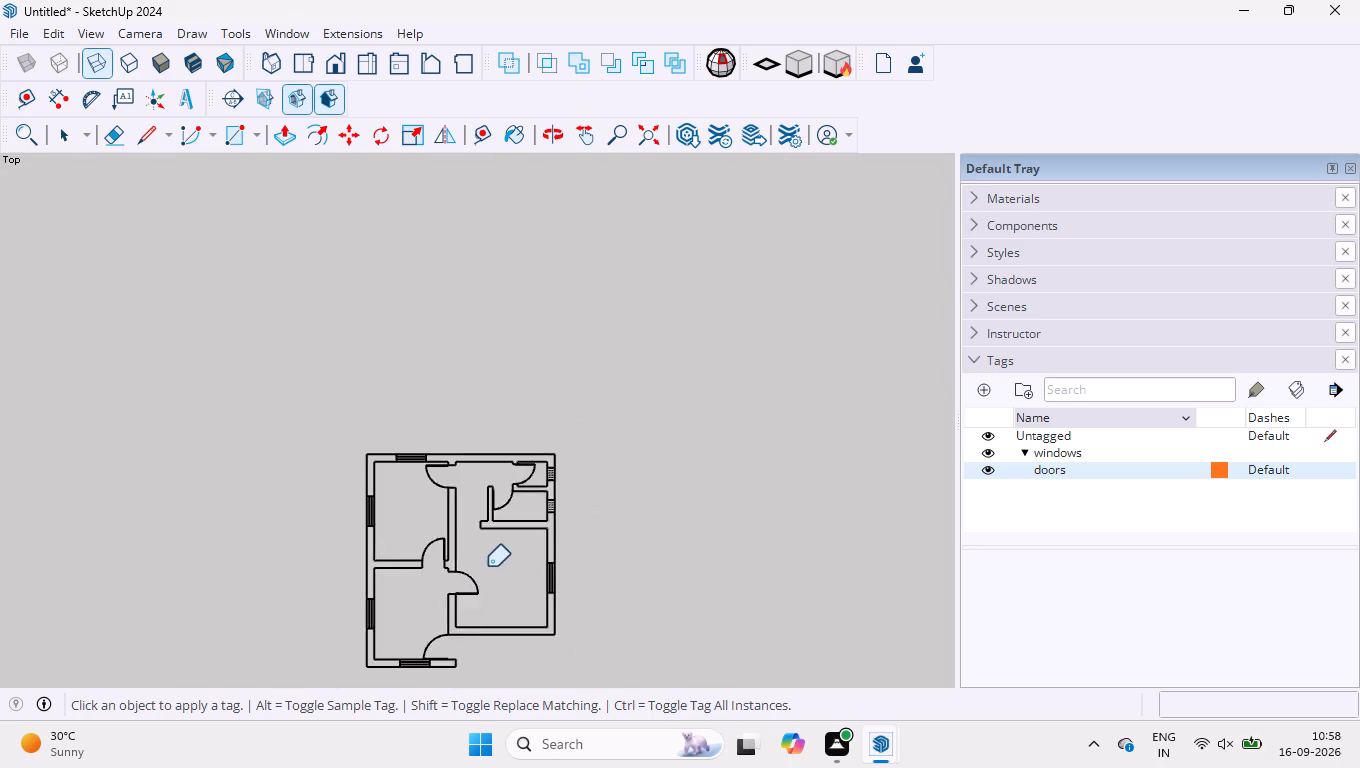
scroll(487, 567, "down", 4)
scroll(490, 651, "up", 16)
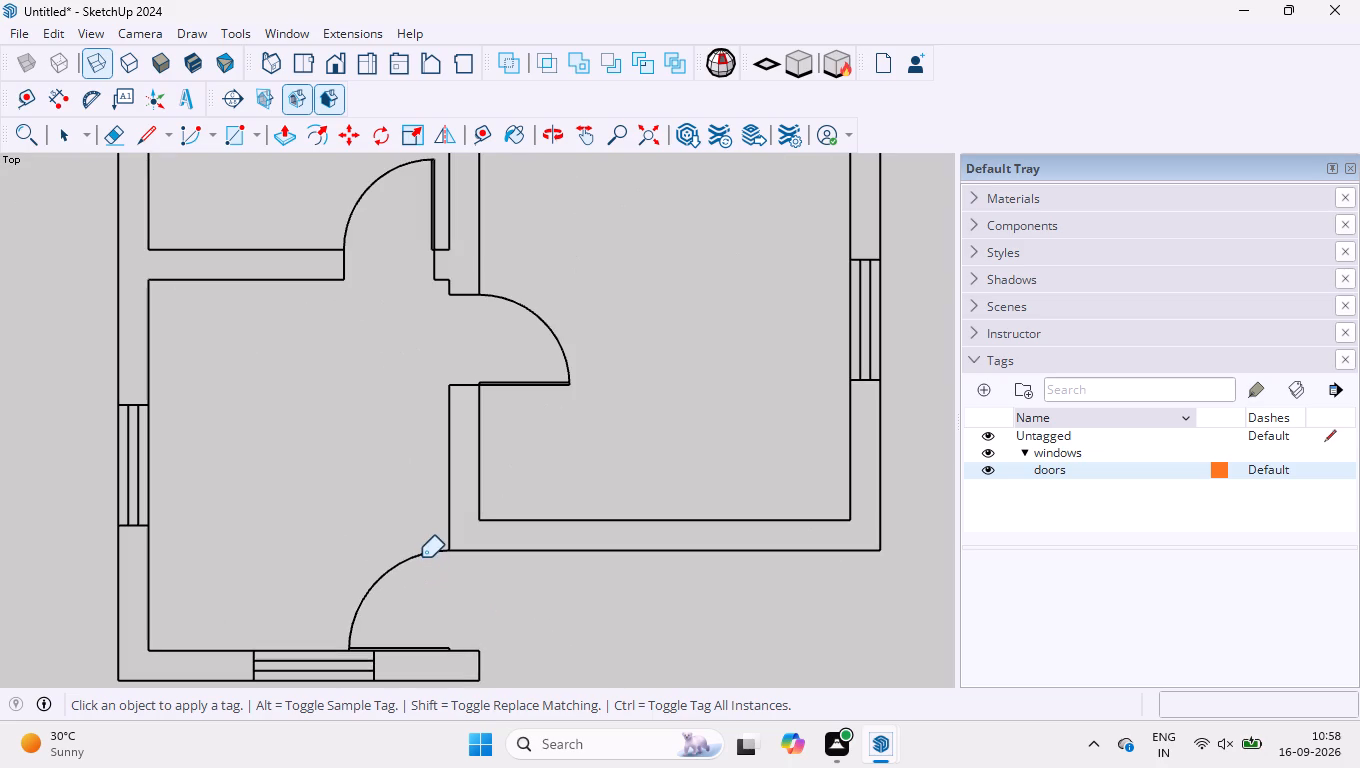
left_click(421, 557)
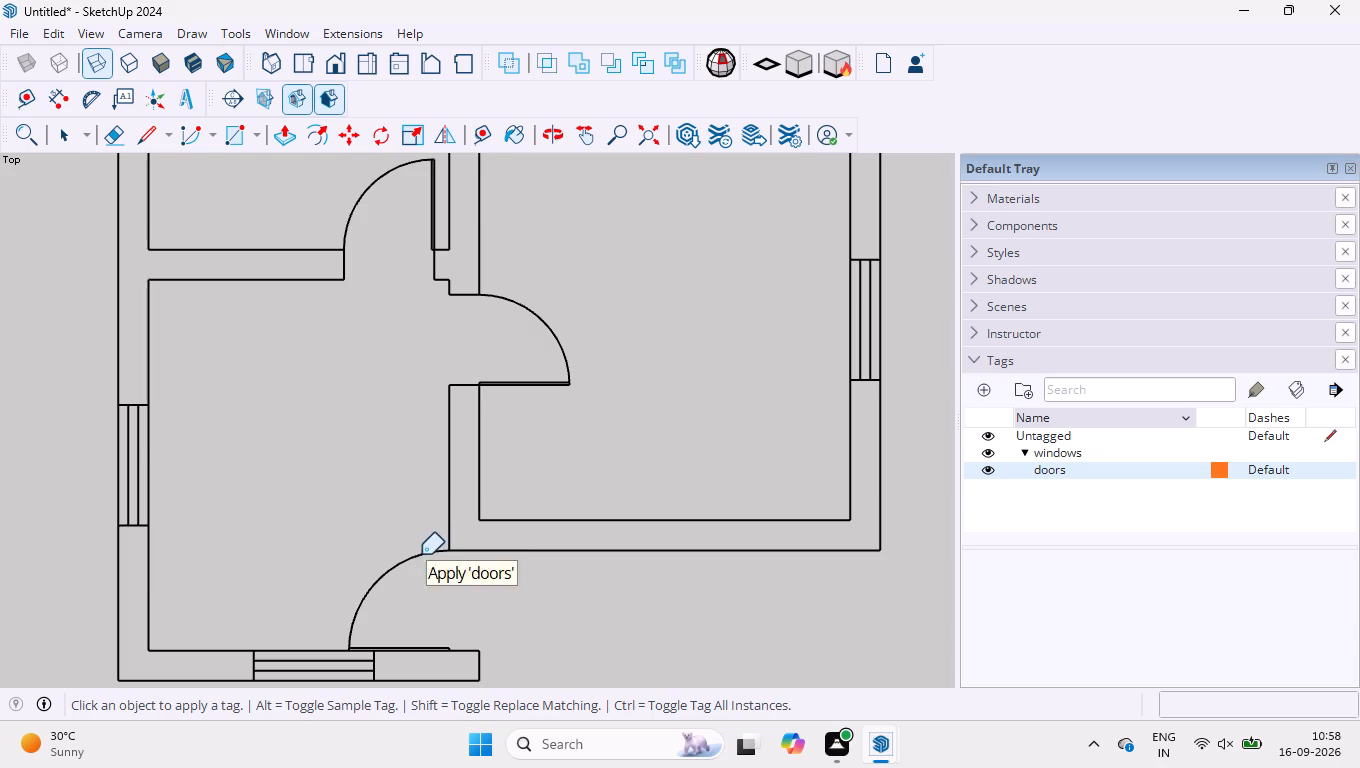
left_click(421, 555)
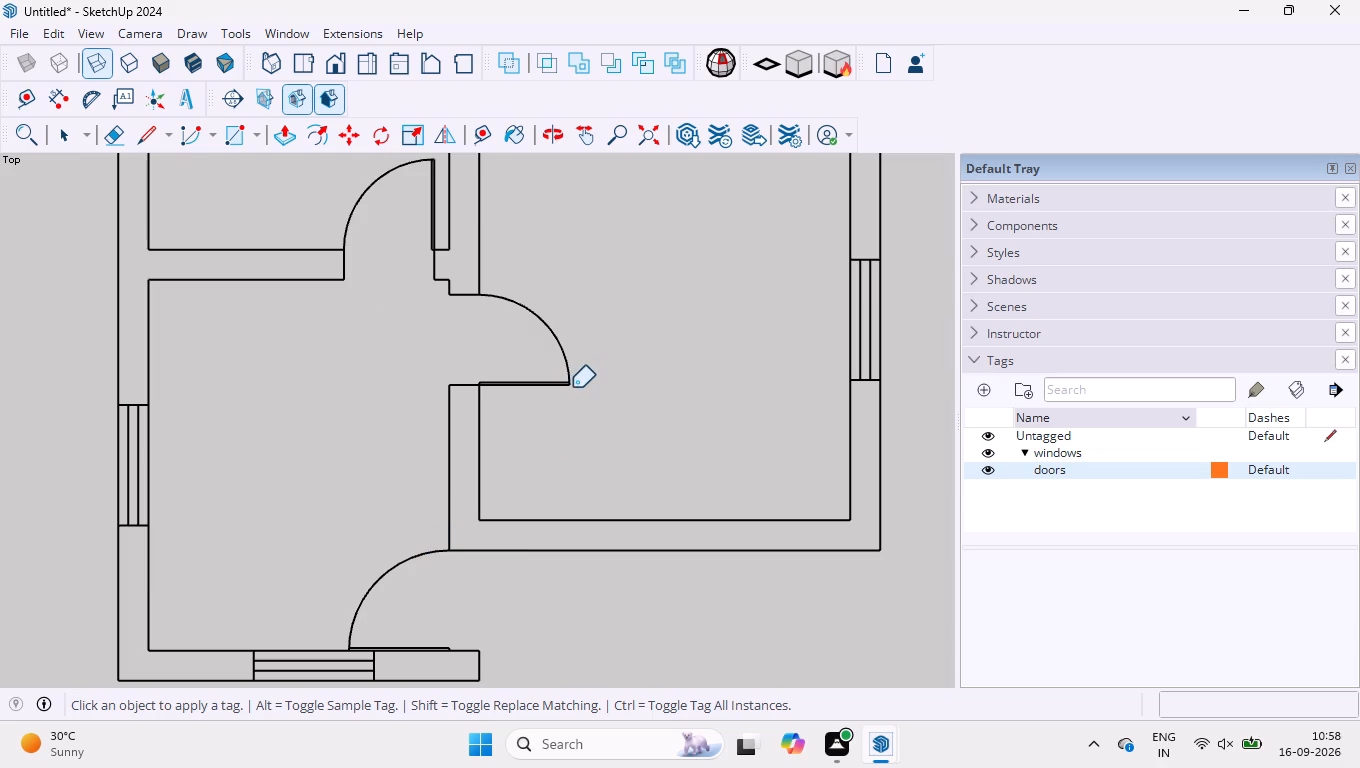
left_click(566, 383)
key("Return")
scroll(485, 484, "down", 6)
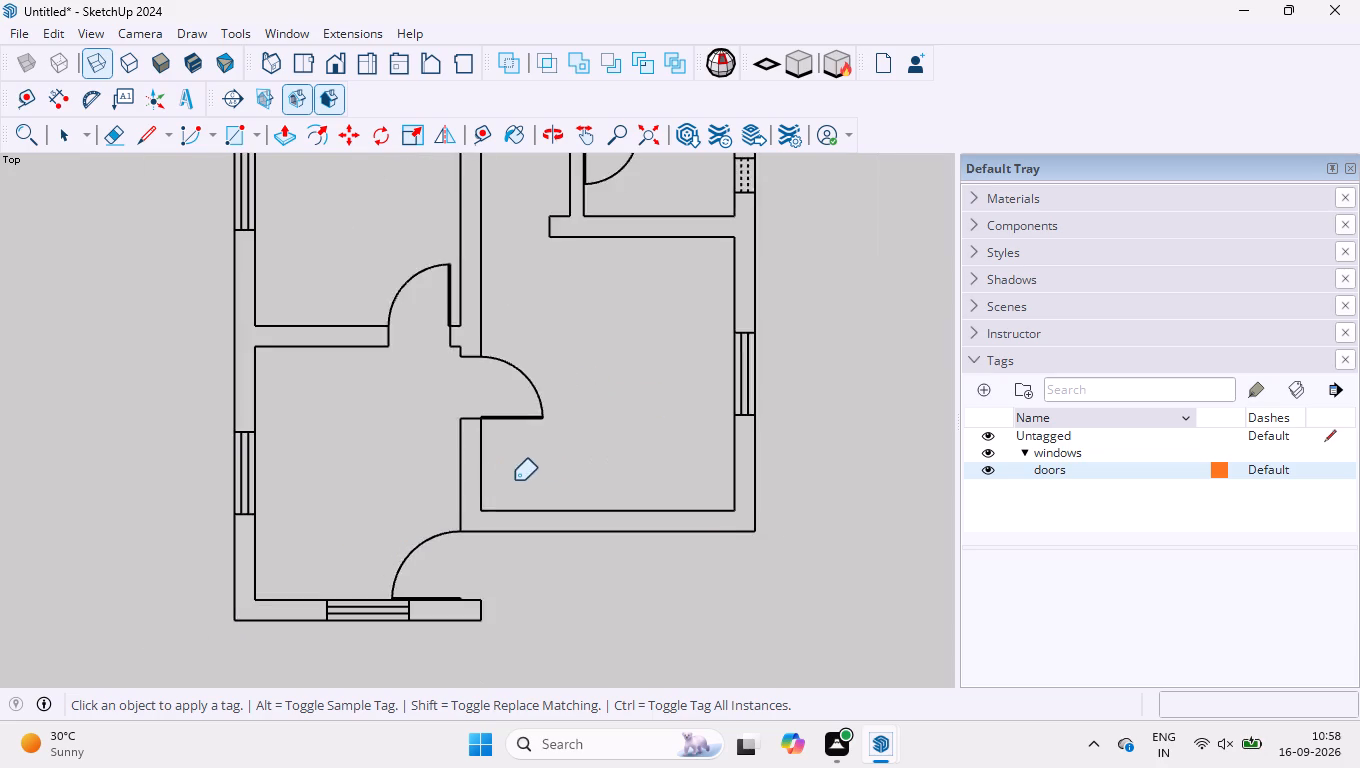
scroll(514, 481, "down", 3)
scroll(390, 288, "up", 2)
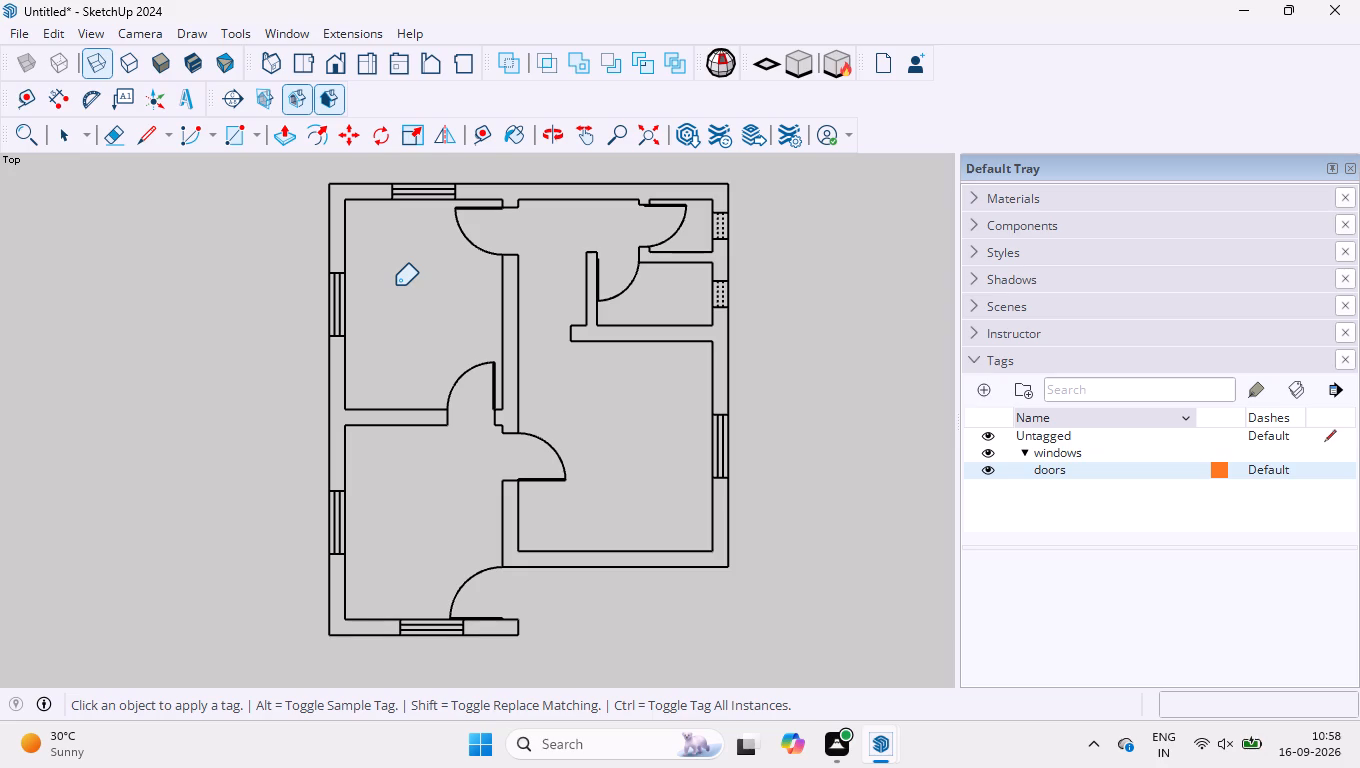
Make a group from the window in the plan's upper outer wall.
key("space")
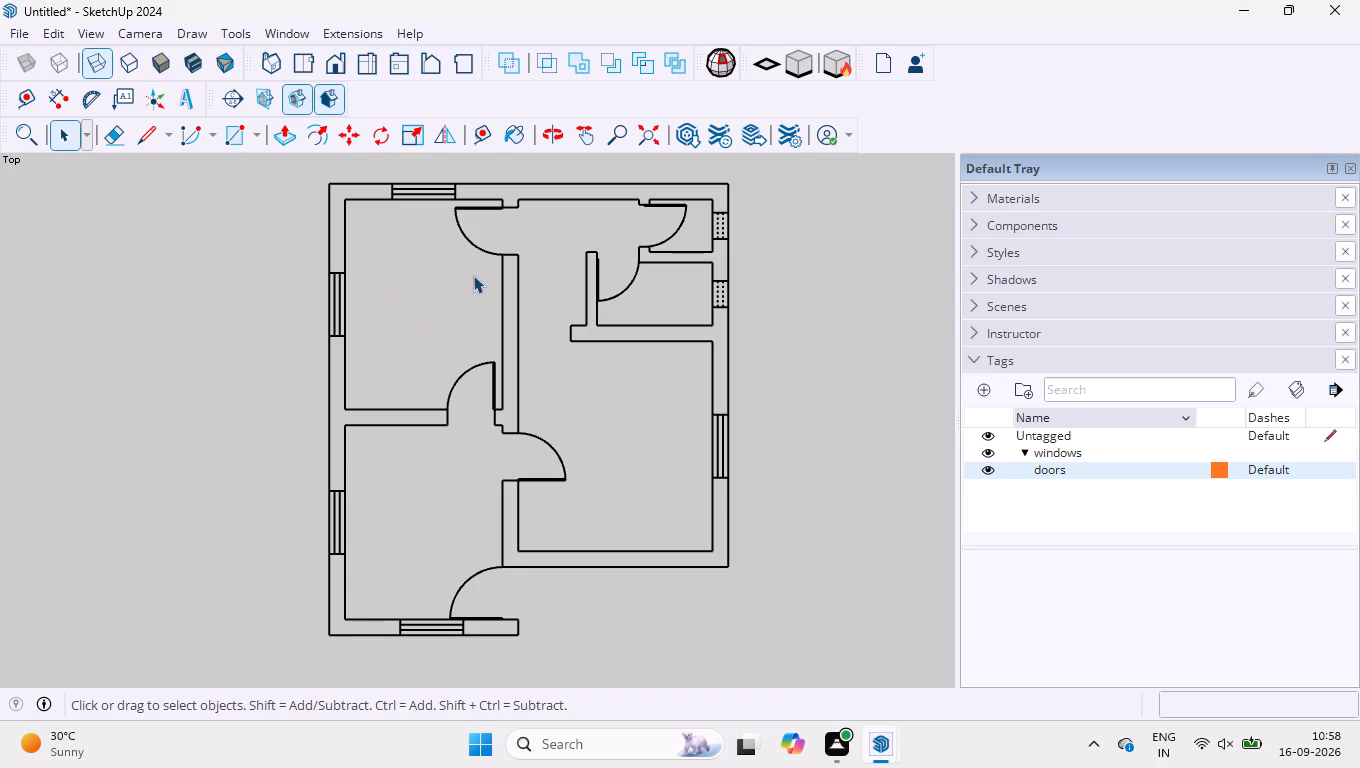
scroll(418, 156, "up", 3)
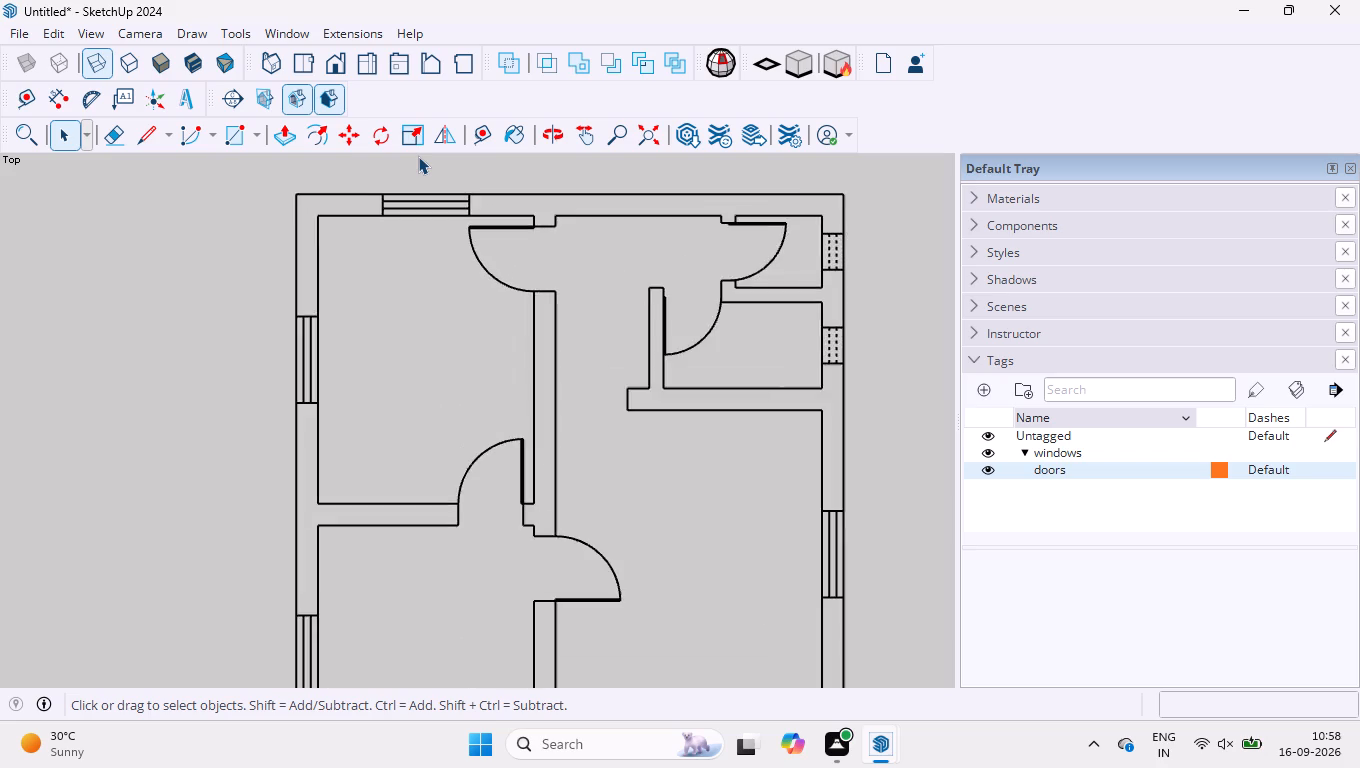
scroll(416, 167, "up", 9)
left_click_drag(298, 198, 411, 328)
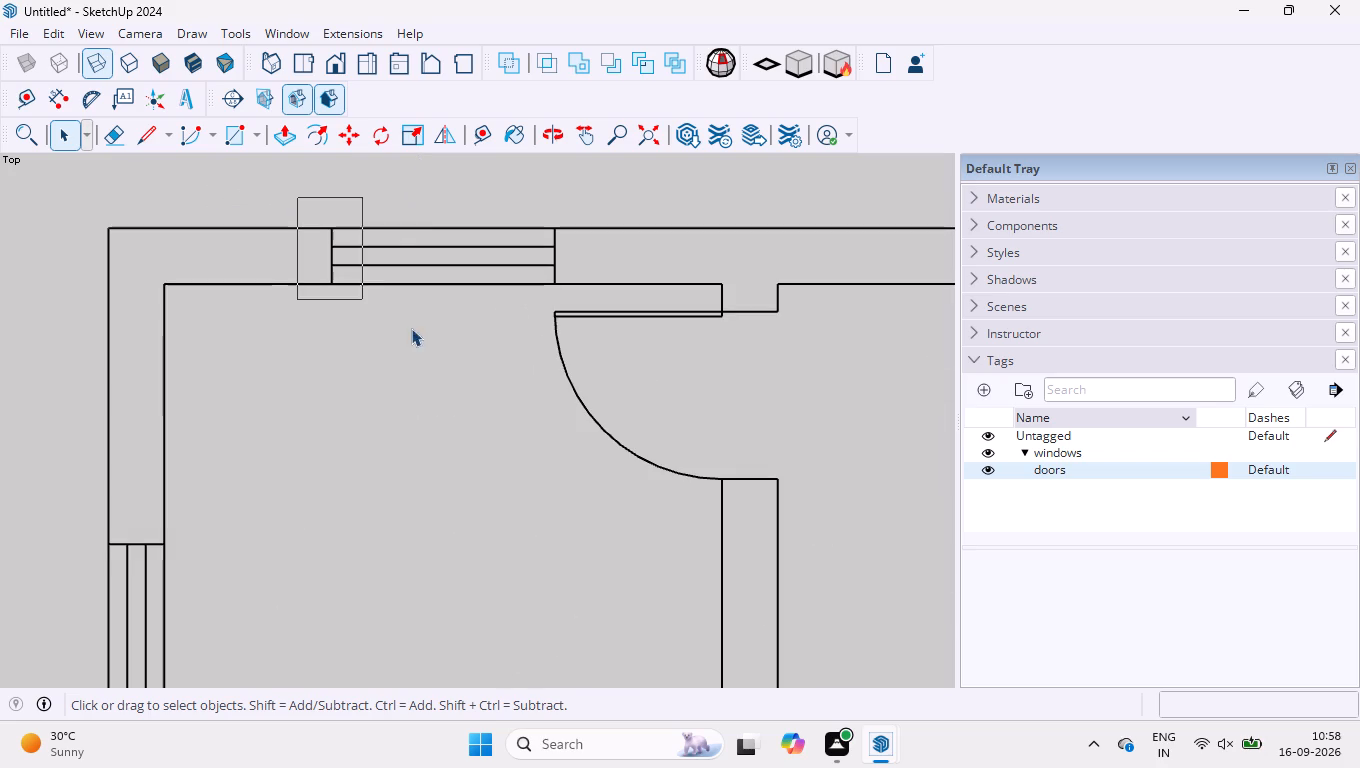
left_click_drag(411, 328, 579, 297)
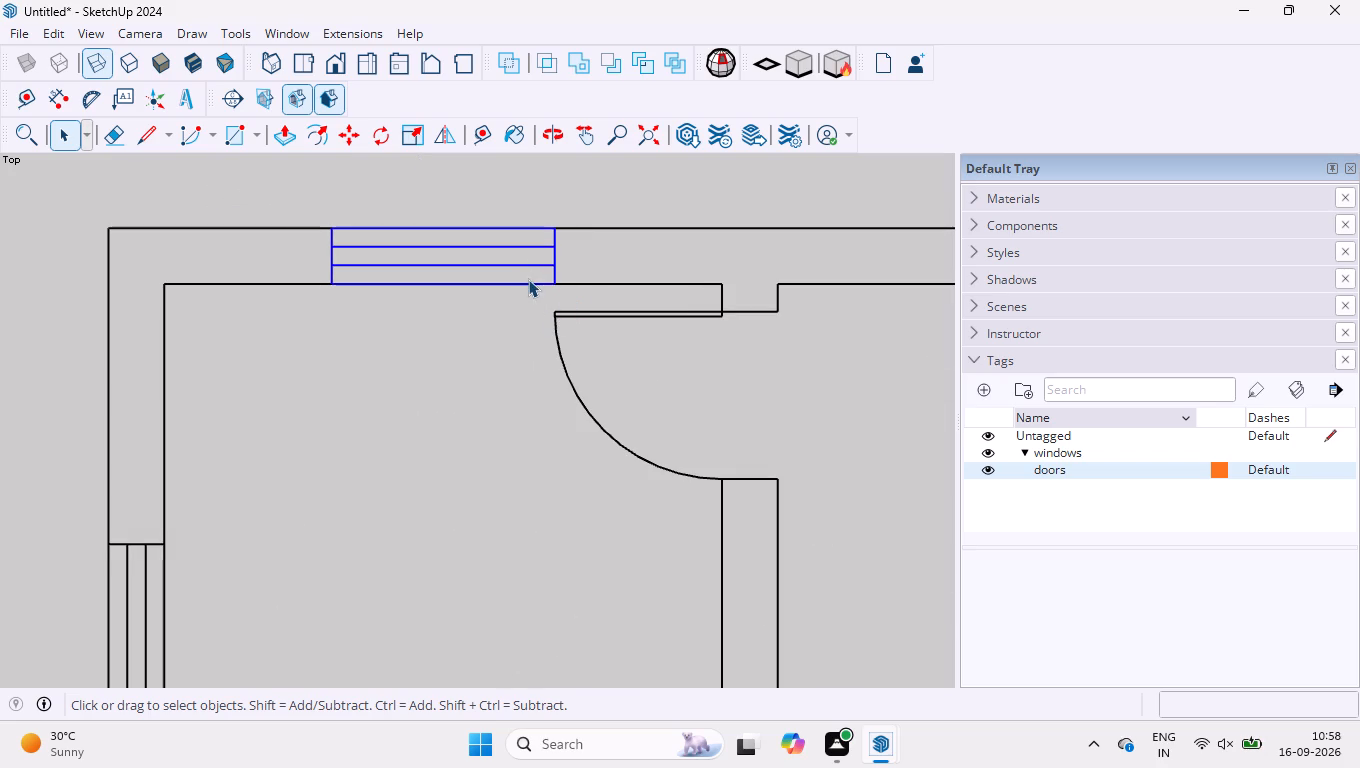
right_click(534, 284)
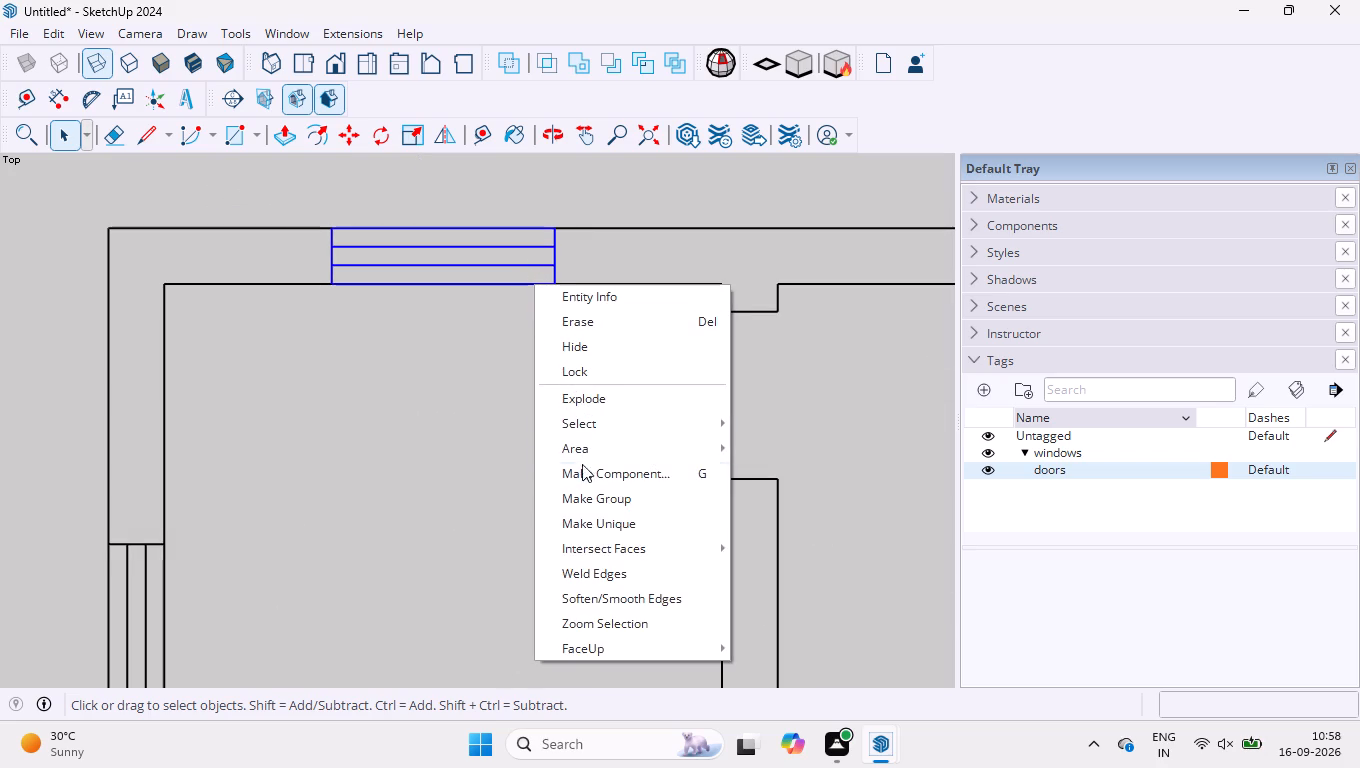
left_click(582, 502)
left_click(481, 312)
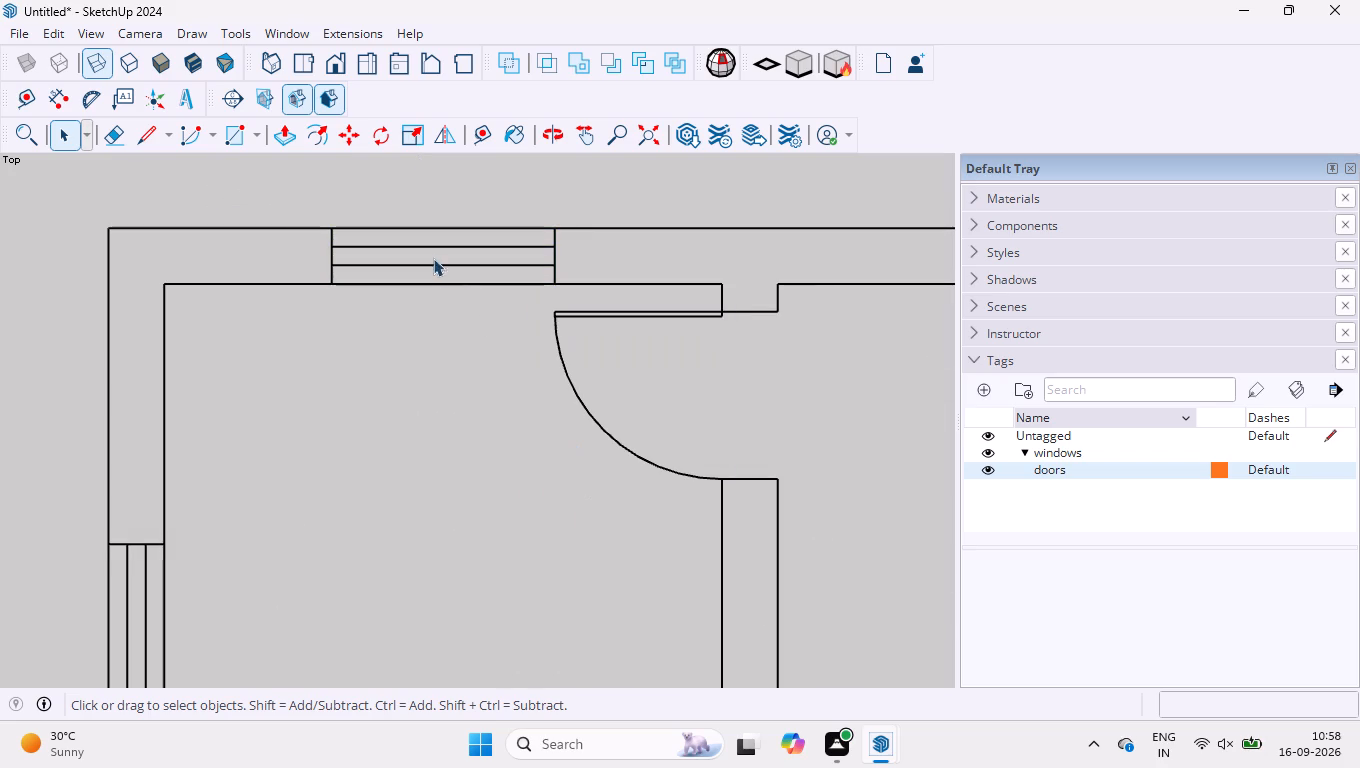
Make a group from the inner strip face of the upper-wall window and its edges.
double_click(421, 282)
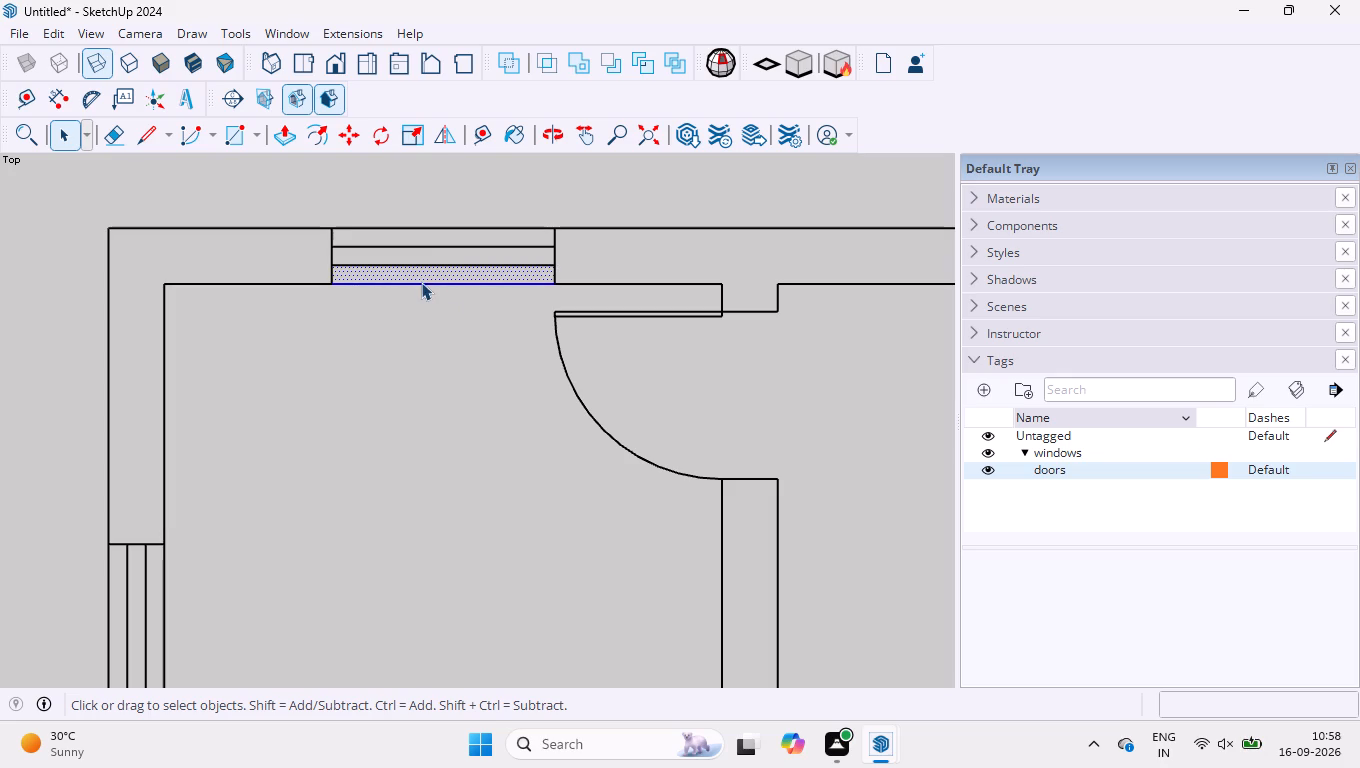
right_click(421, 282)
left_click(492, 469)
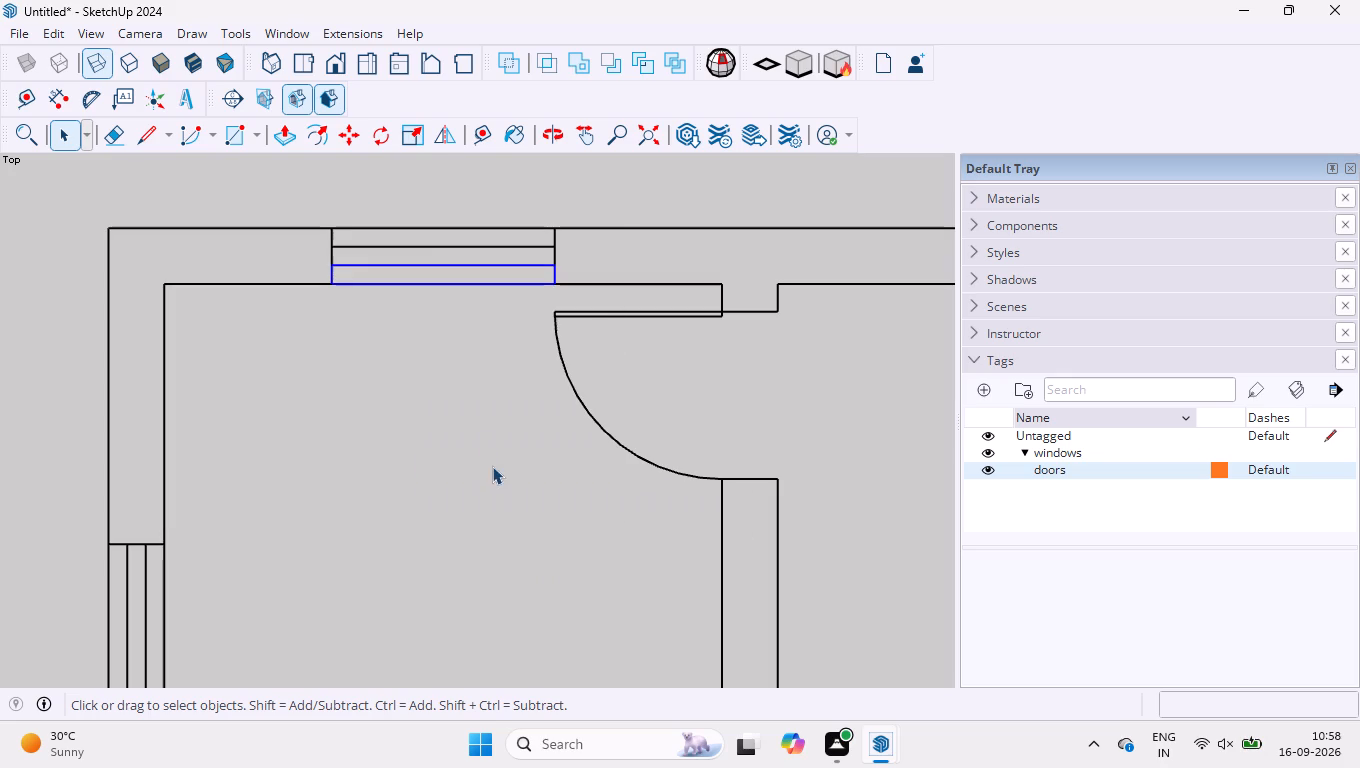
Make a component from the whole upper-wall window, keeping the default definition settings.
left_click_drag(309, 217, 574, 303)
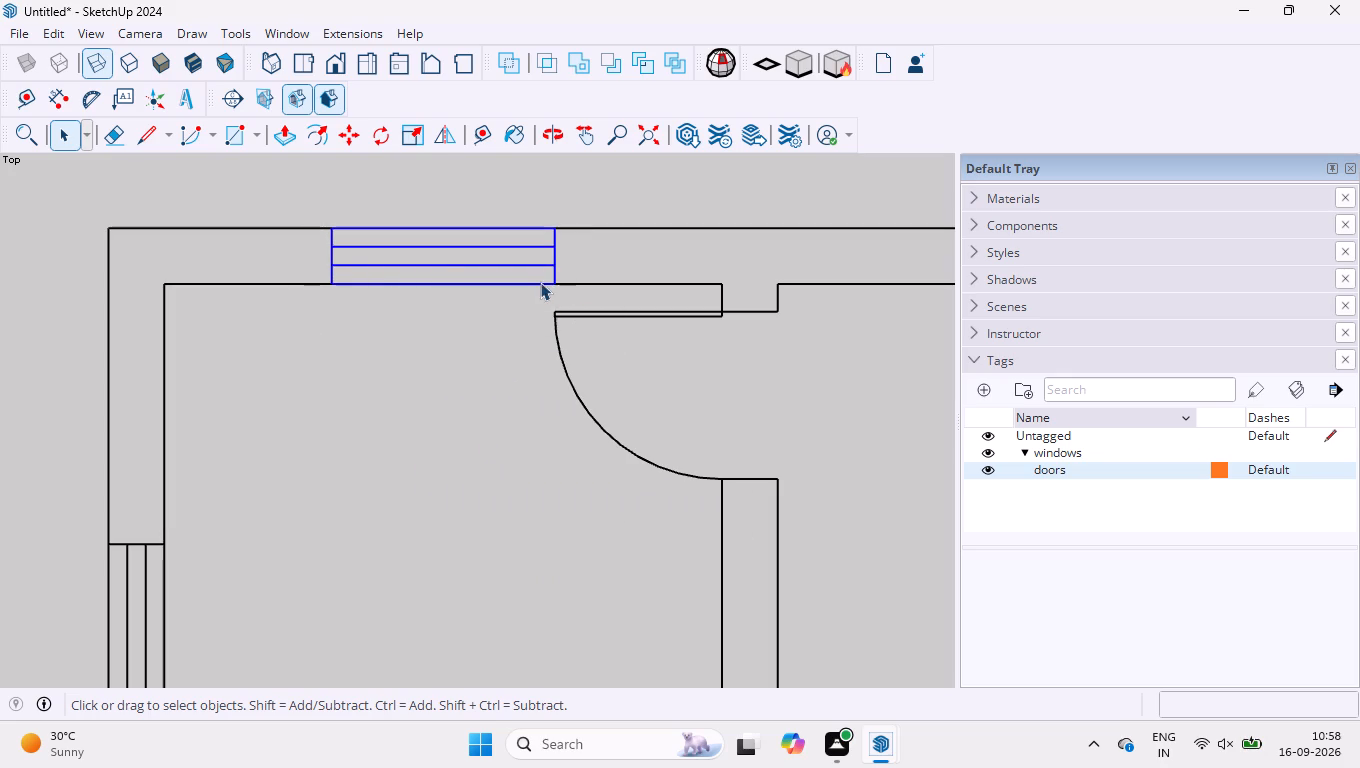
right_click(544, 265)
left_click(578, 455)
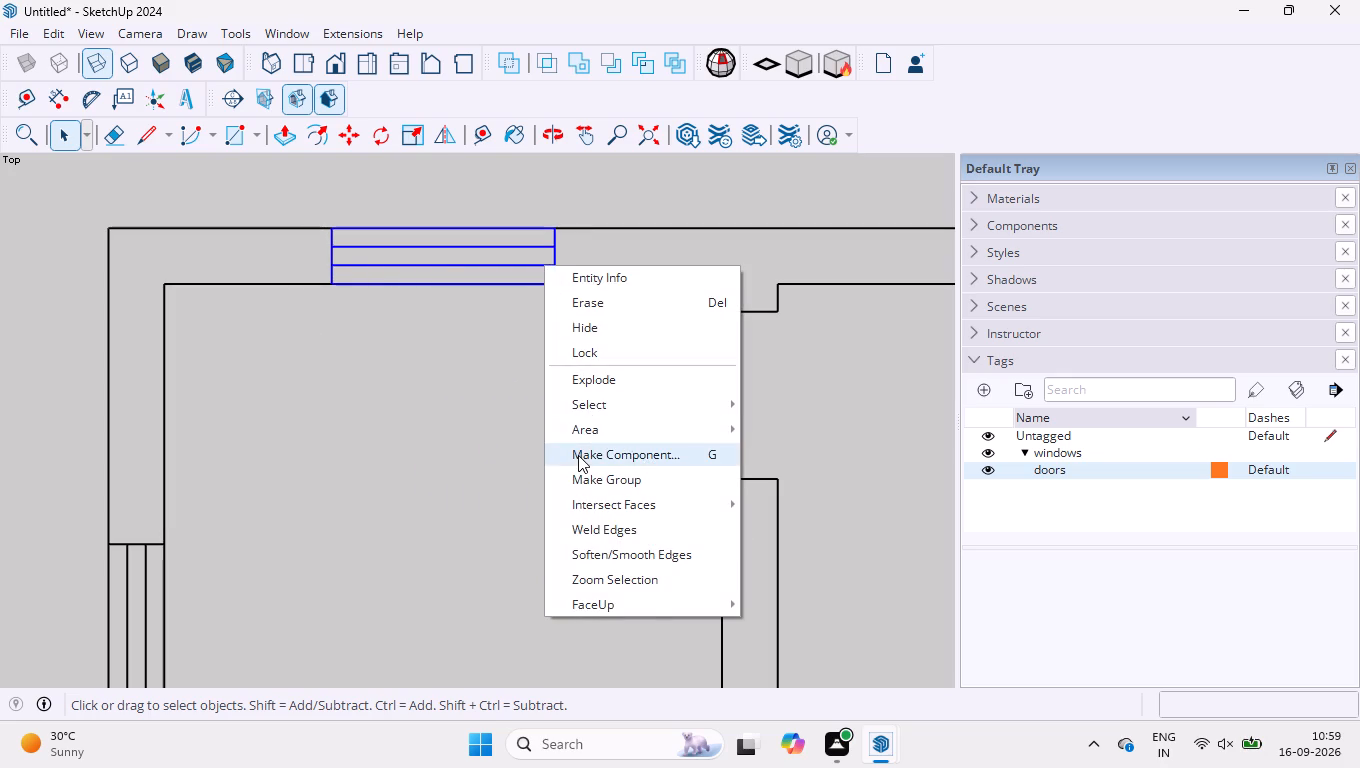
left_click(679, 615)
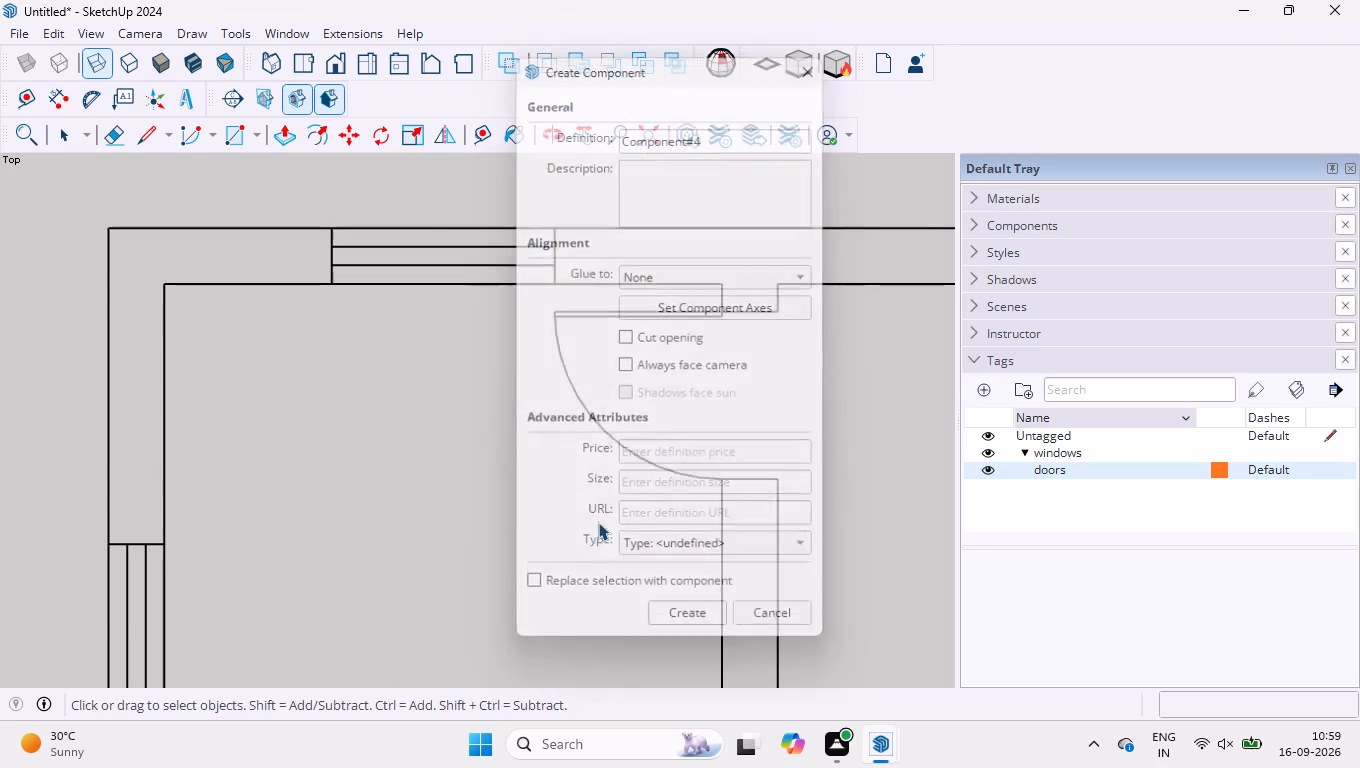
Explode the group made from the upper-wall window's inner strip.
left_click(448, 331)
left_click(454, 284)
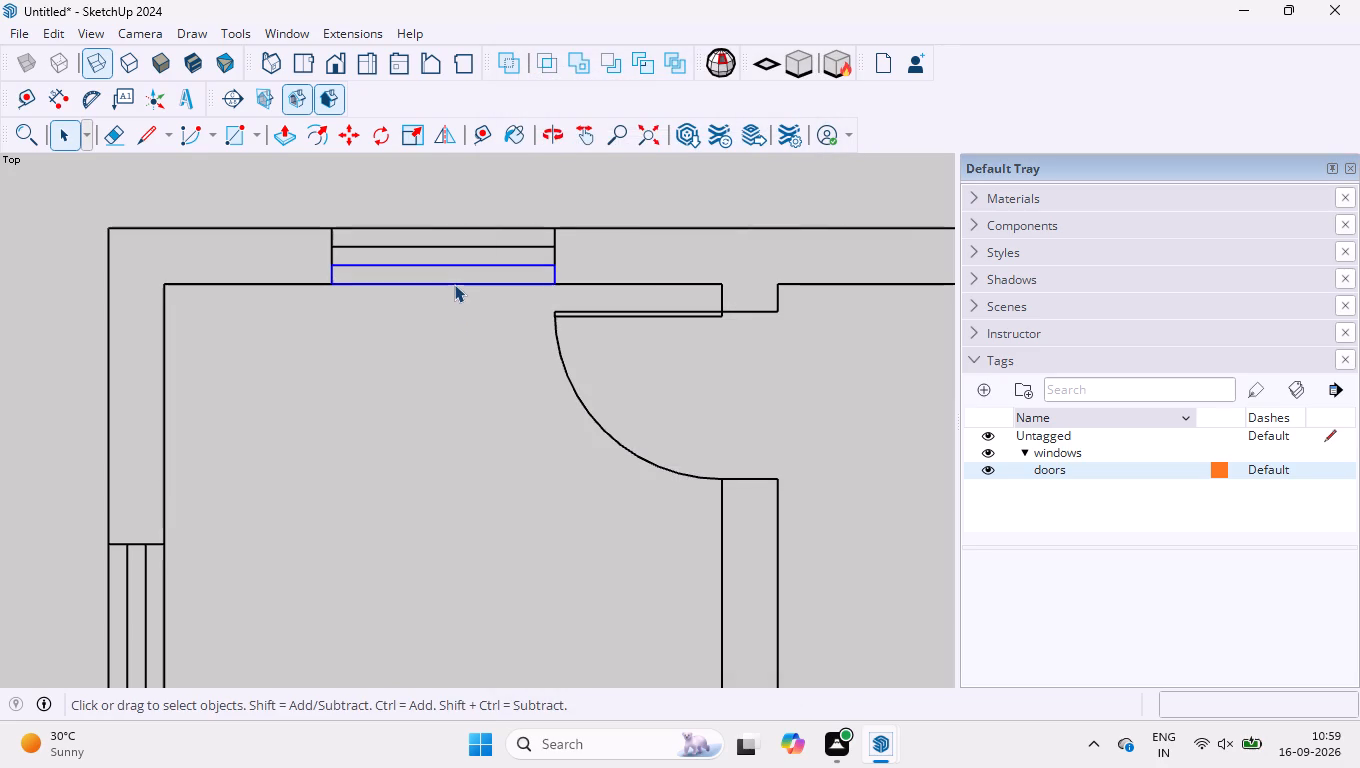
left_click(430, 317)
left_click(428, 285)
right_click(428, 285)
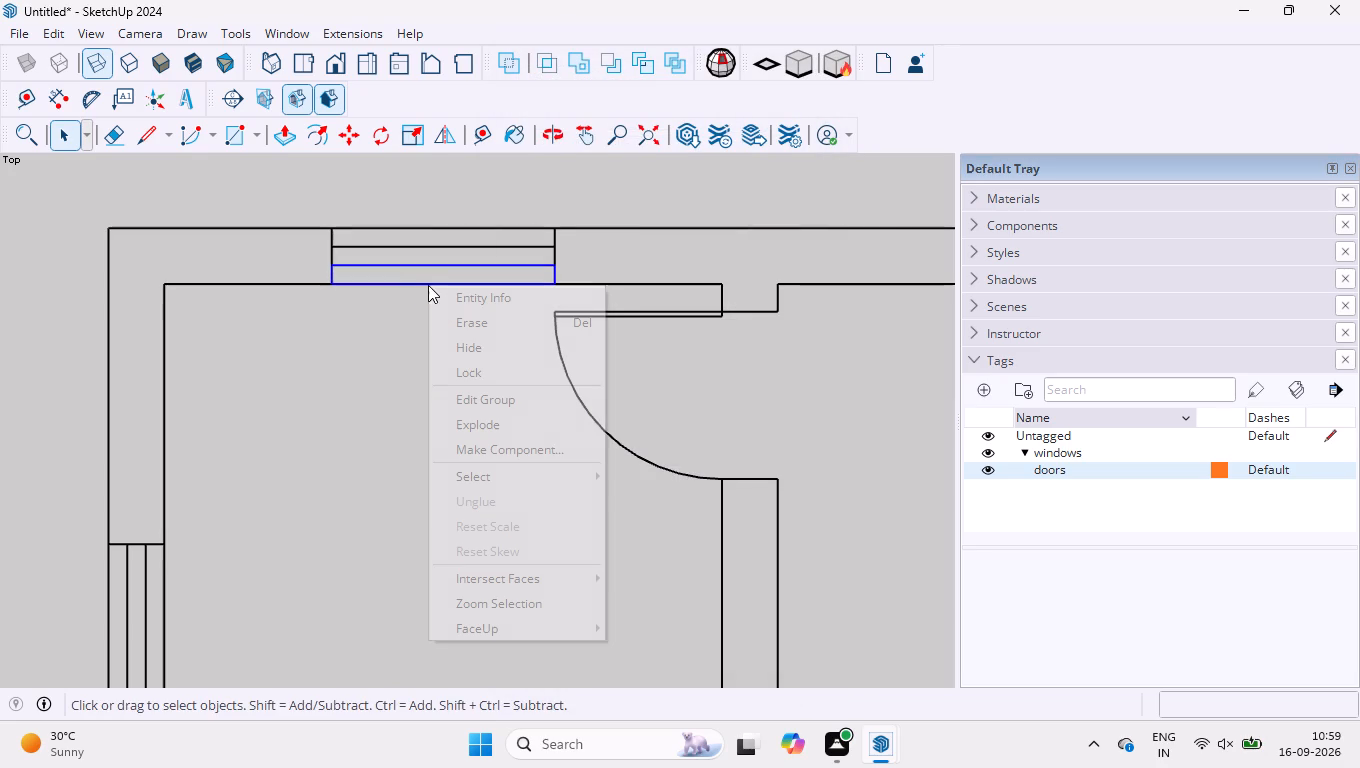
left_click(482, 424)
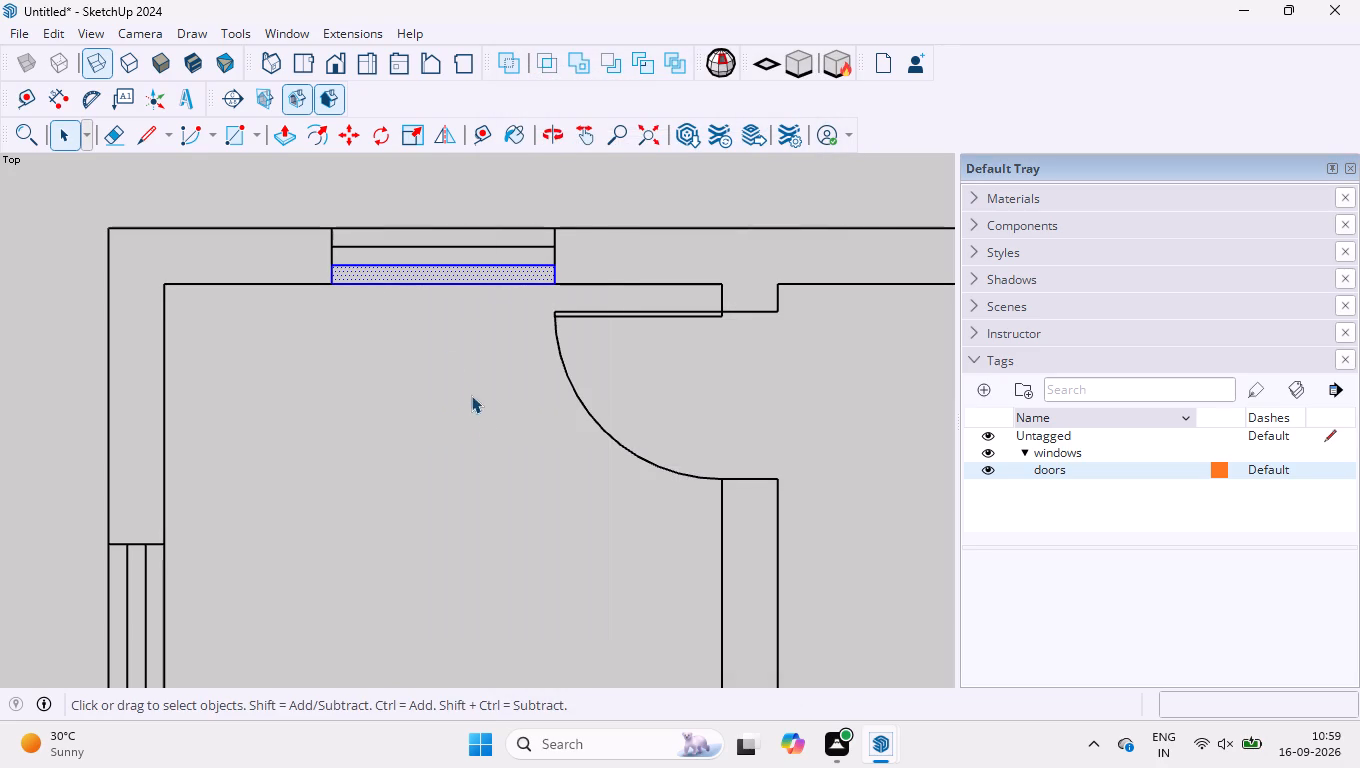
Explode the whole upper-wall window, including any nested objects, into loose geometry.
left_click(312, 202)
left_click_drag(312, 198, 559, 298)
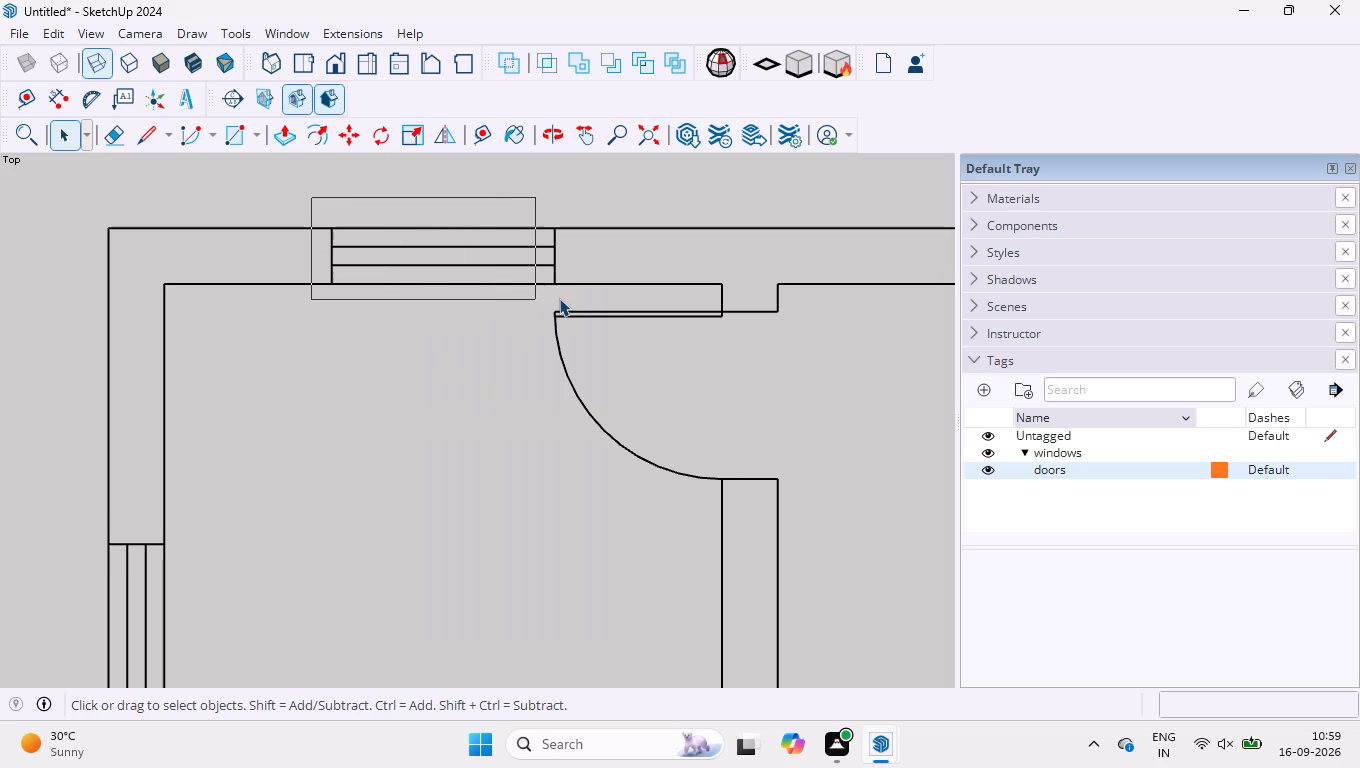
left_click_drag(559, 298, 563, 297)
right_click(547, 281)
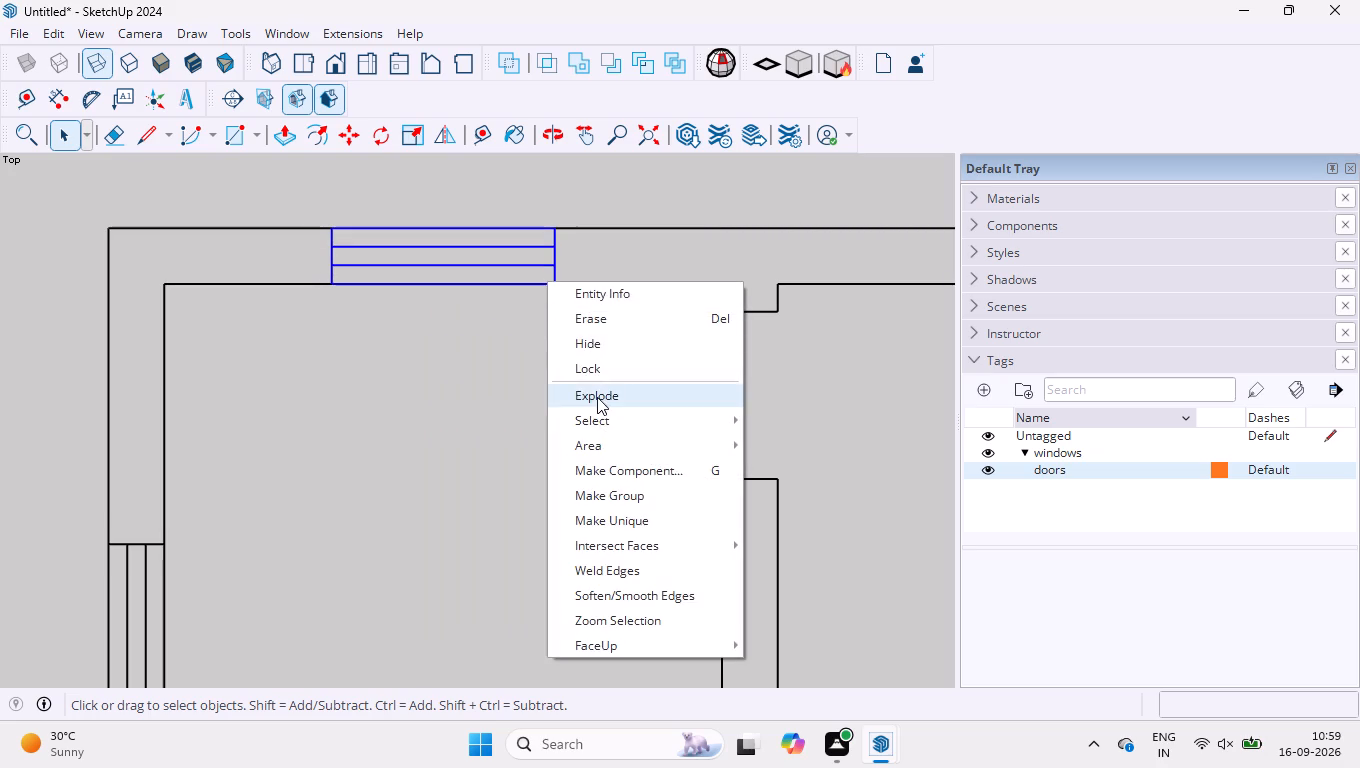
left_click(597, 397)
left_click(453, 293)
left_click_drag(299, 197, 411, 262)
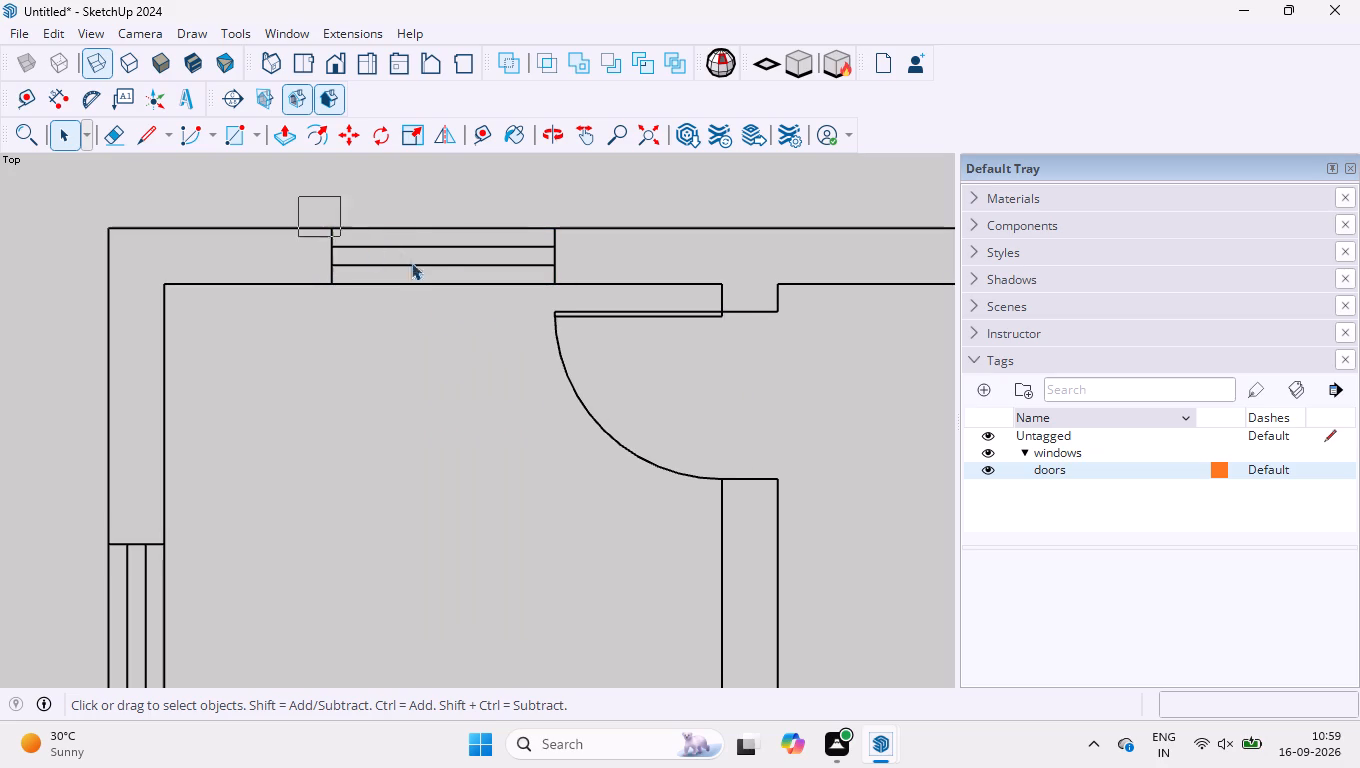
left_click_drag(411, 262, 563, 297)
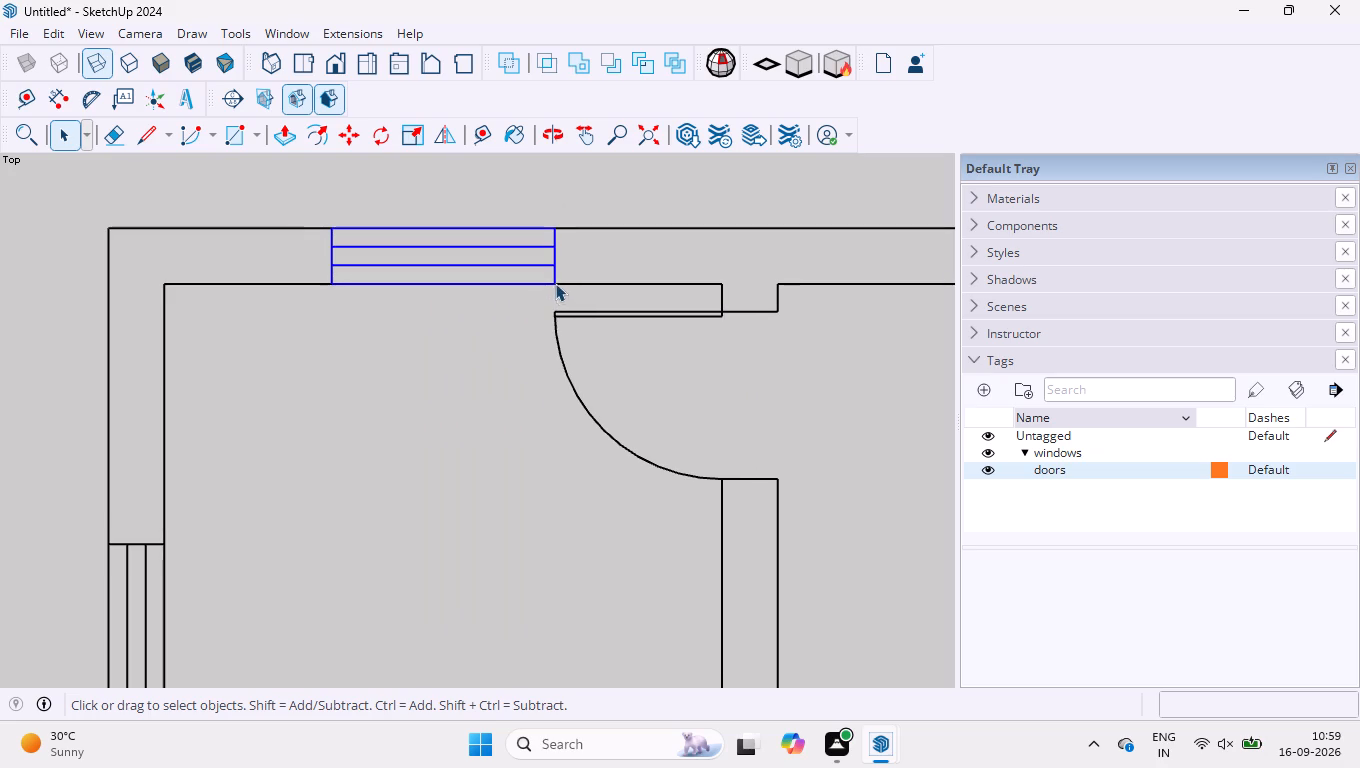
right_click(554, 281)
left_click(587, 395)
Make a component from the whole upper-wall window, keeping the default definition settings and without replacing the selection.
right_click(467, 286)
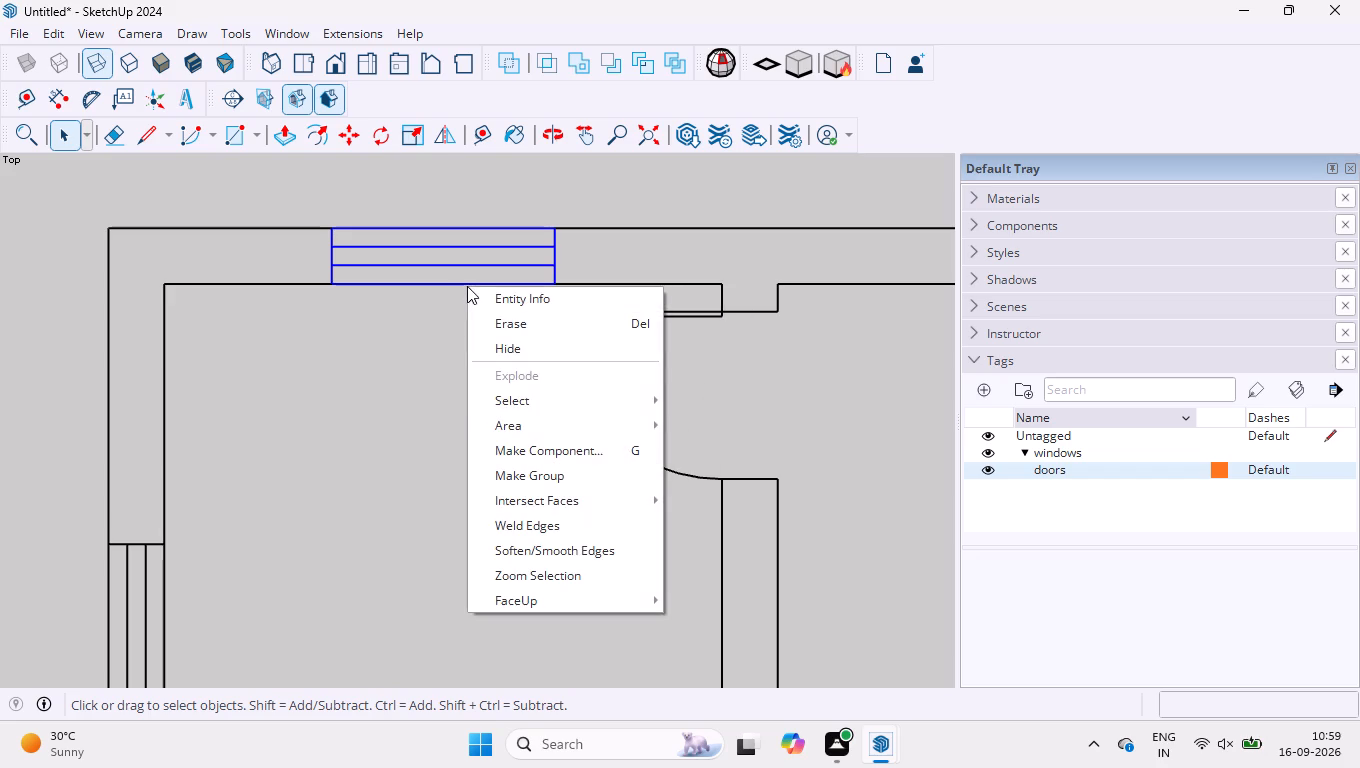
left_click(416, 370)
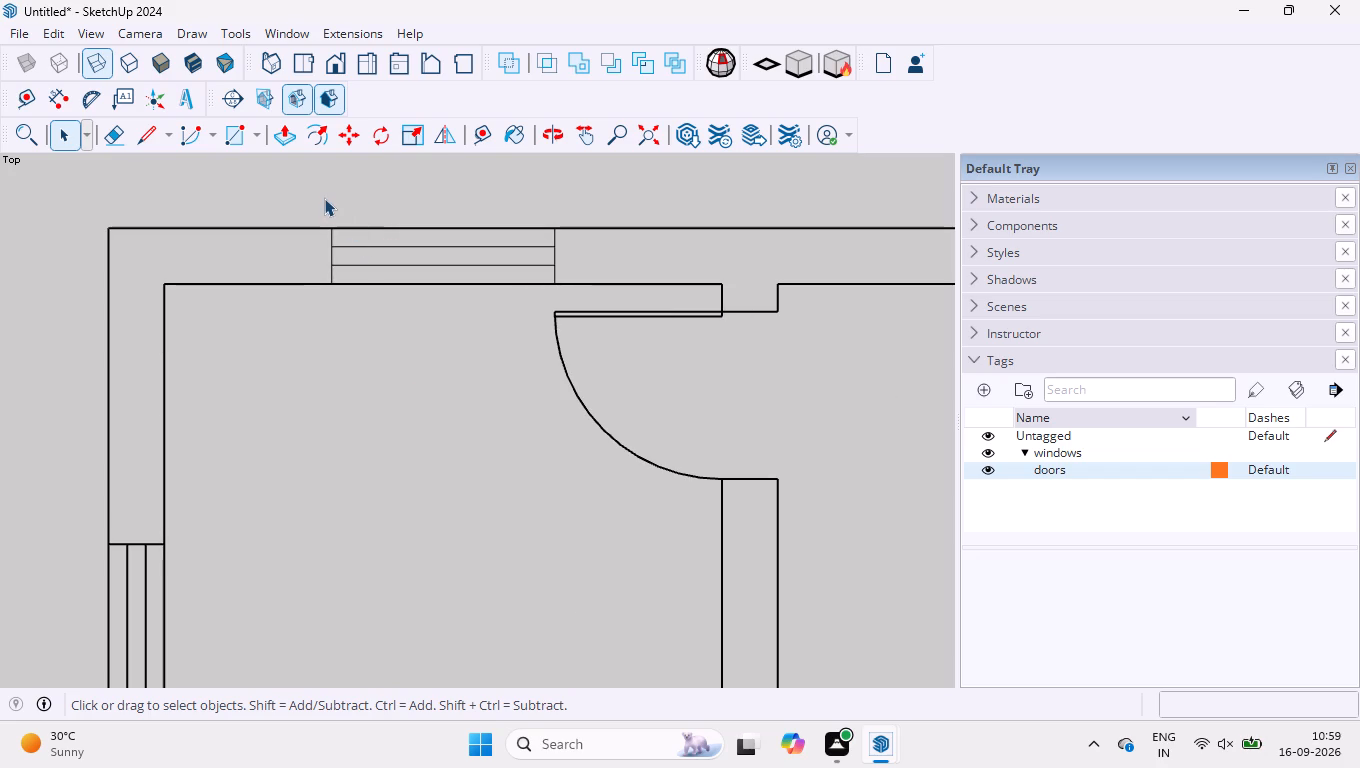
left_click_drag(313, 198, 580, 295)
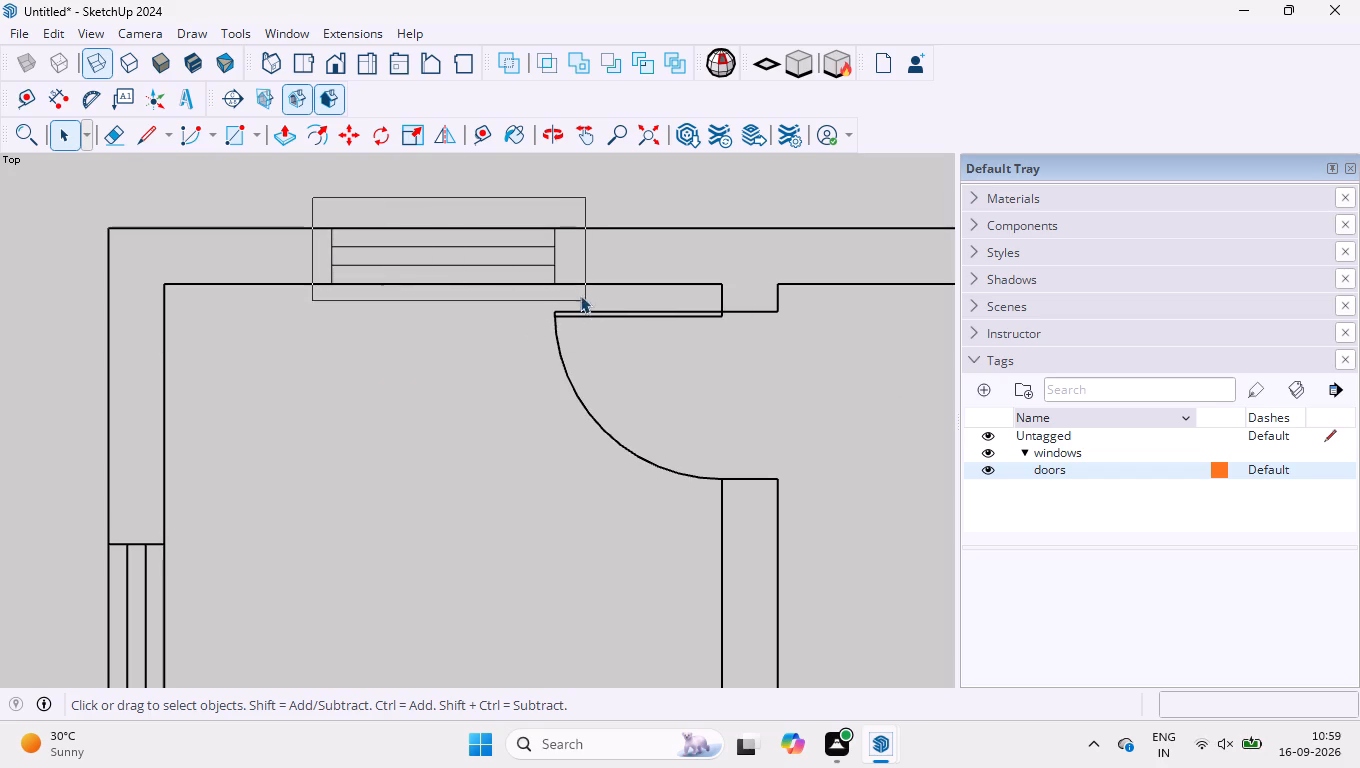
left_click_drag(580, 295, 582, 297)
right_click(553, 264)
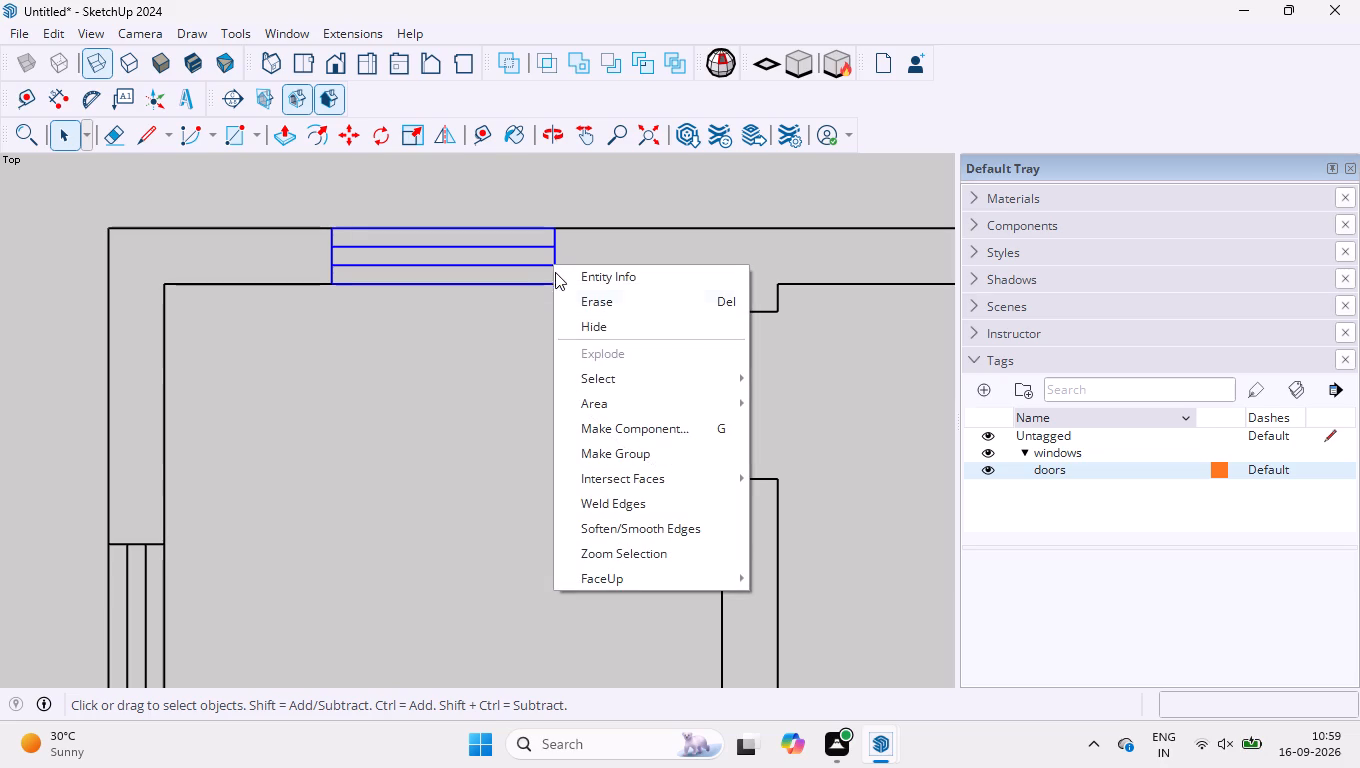
left_click(616, 434)
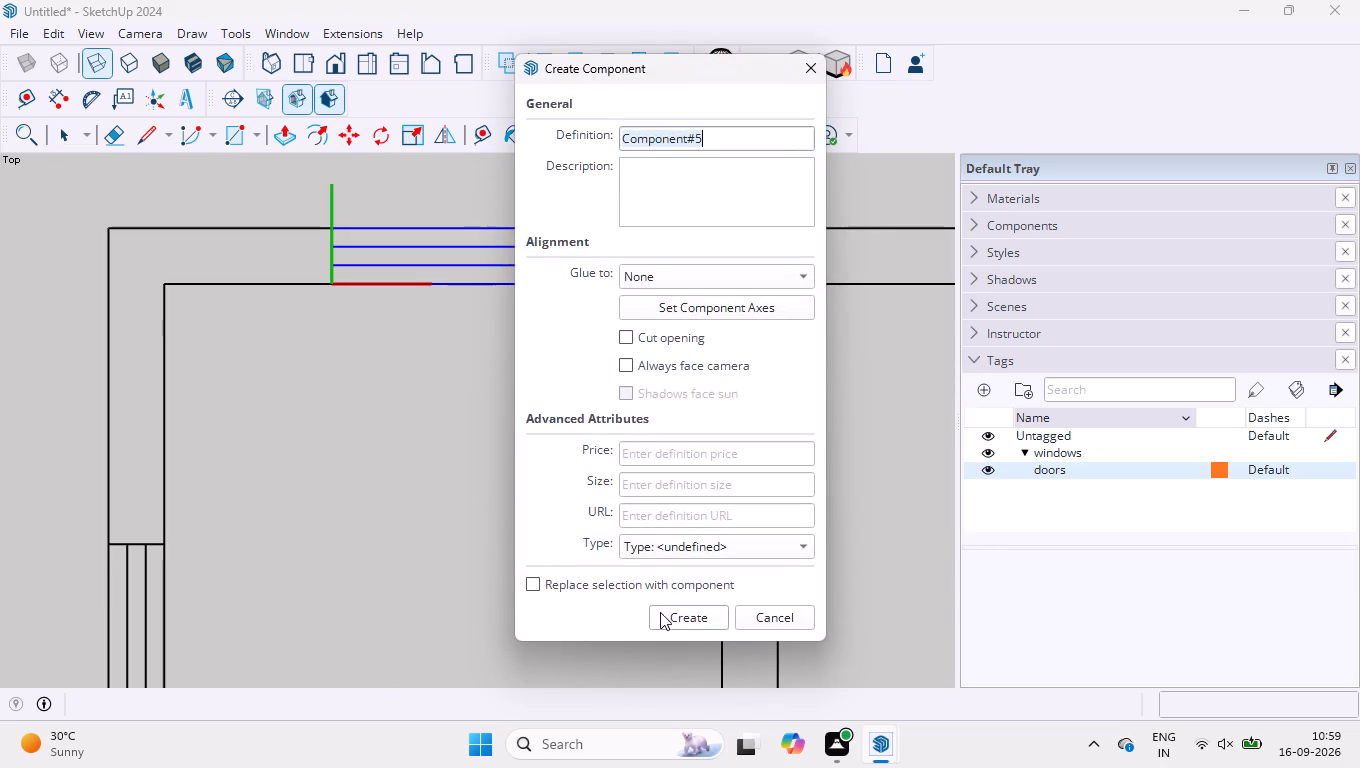
left_click(660, 612)
Examine whether the upper-wall window selects as one object or as separate edges and faces.
double_click(420, 283)
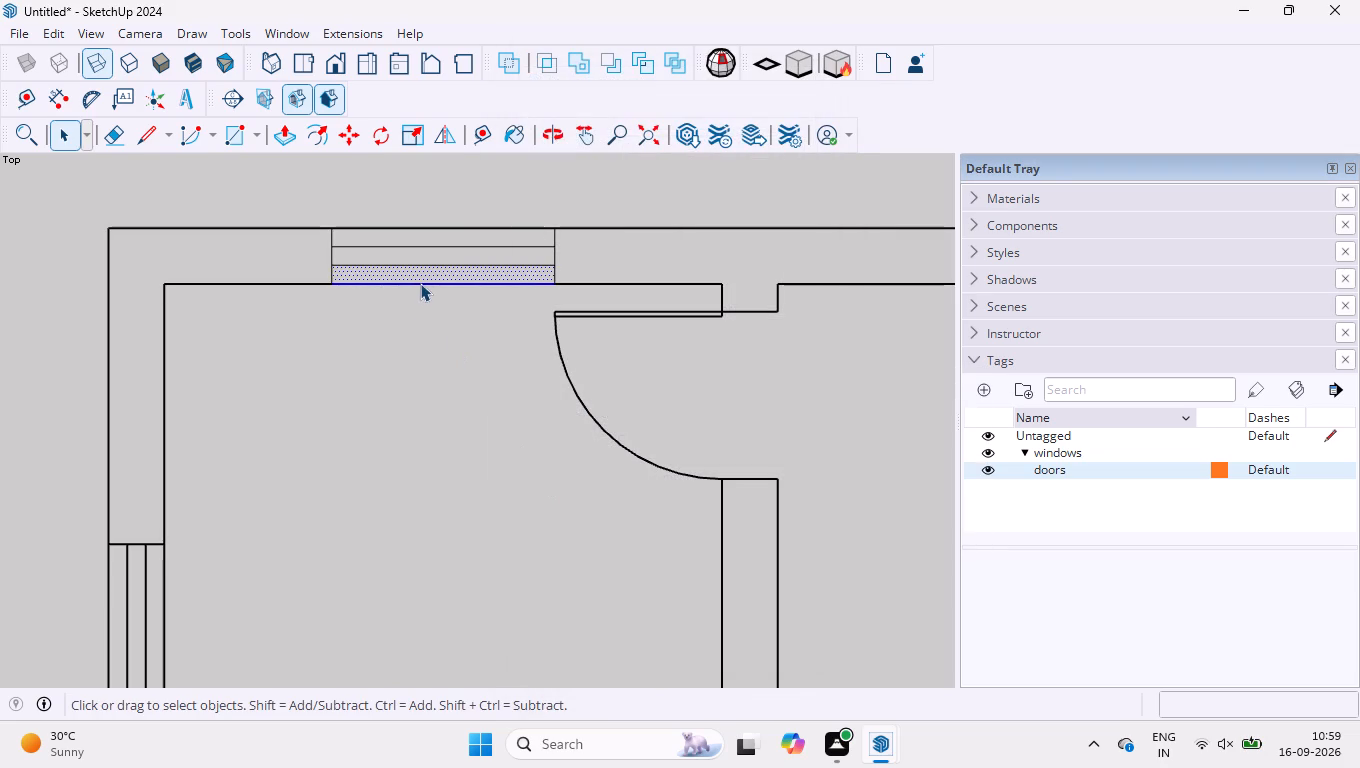
left_click(420, 283)
left_click(437, 245)
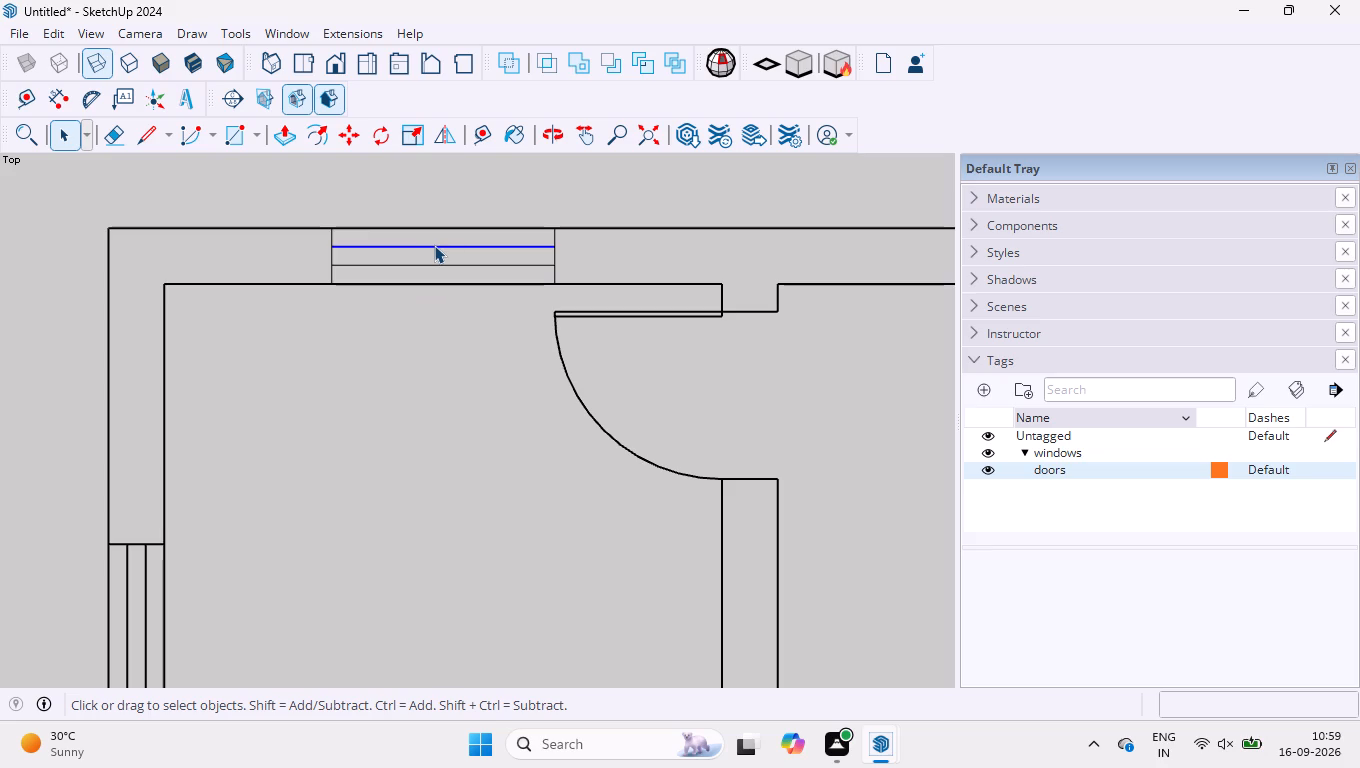
left_click_drag(313, 209, 575, 301)
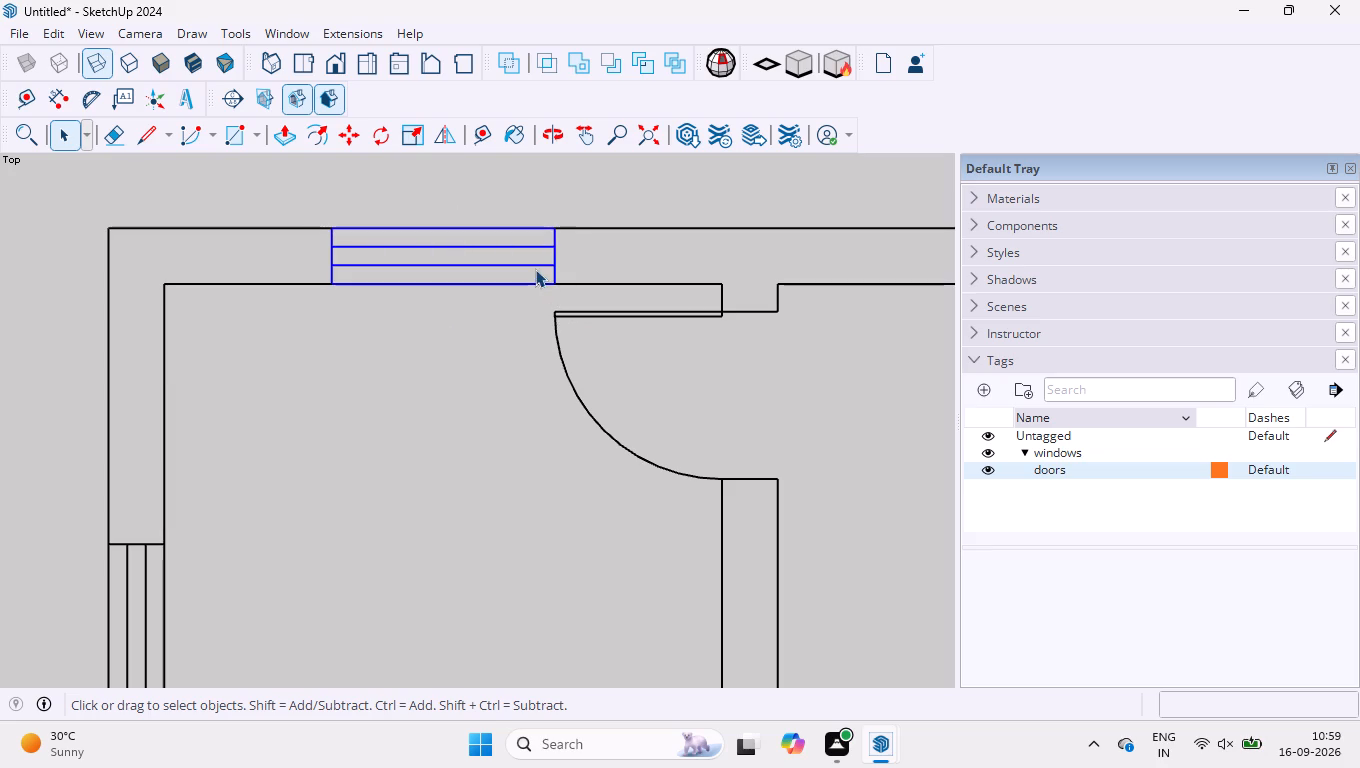
right_click(531, 263)
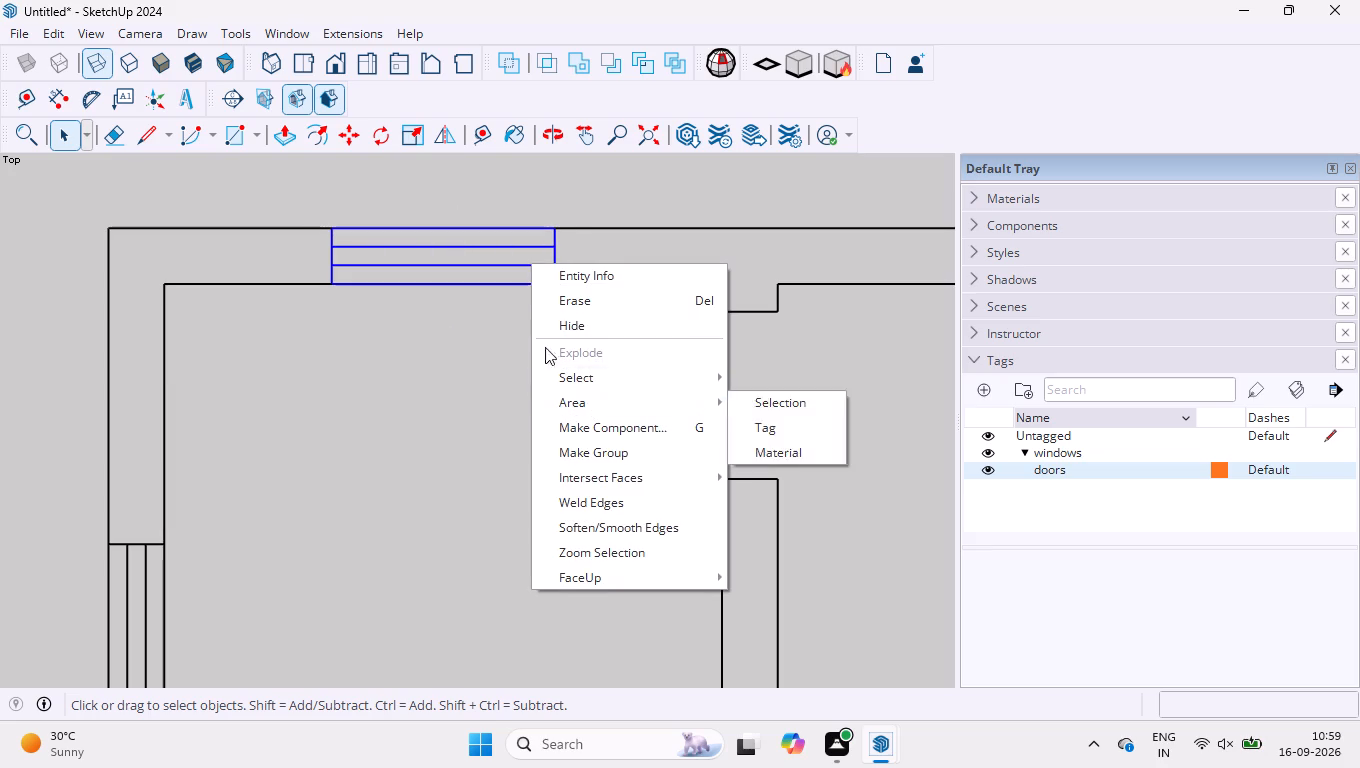
left_click(492, 327)
left_click_drag(275, 197, 536, 305)
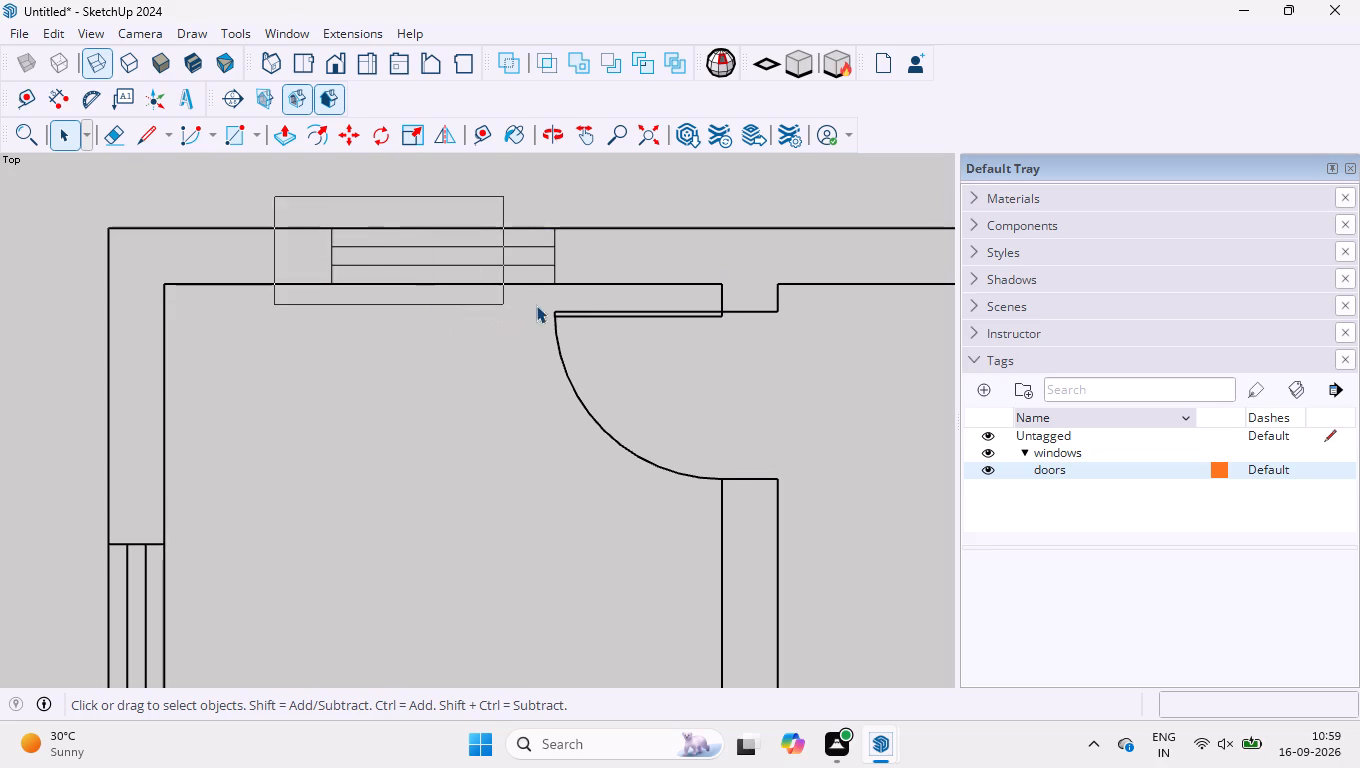
left_click_drag(536, 305, 576, 296)
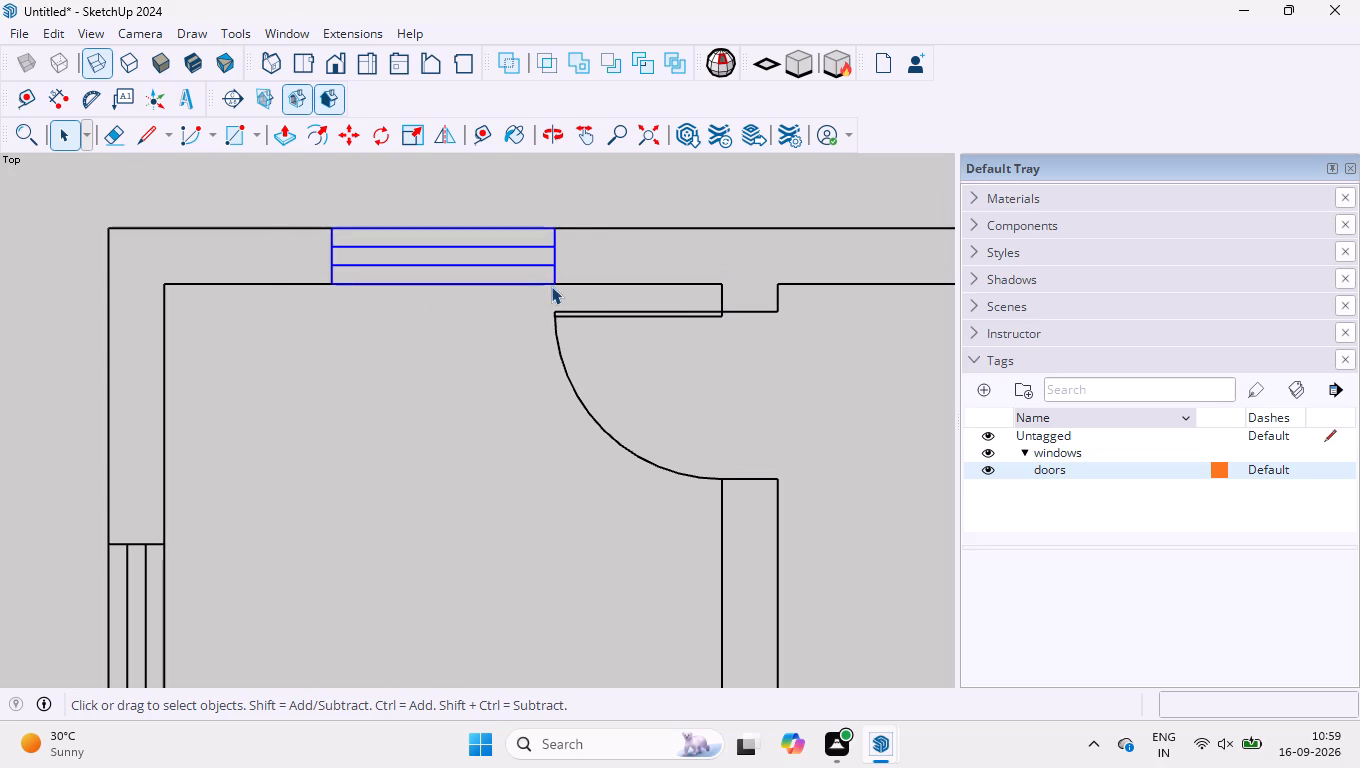
right_click(553, 284)
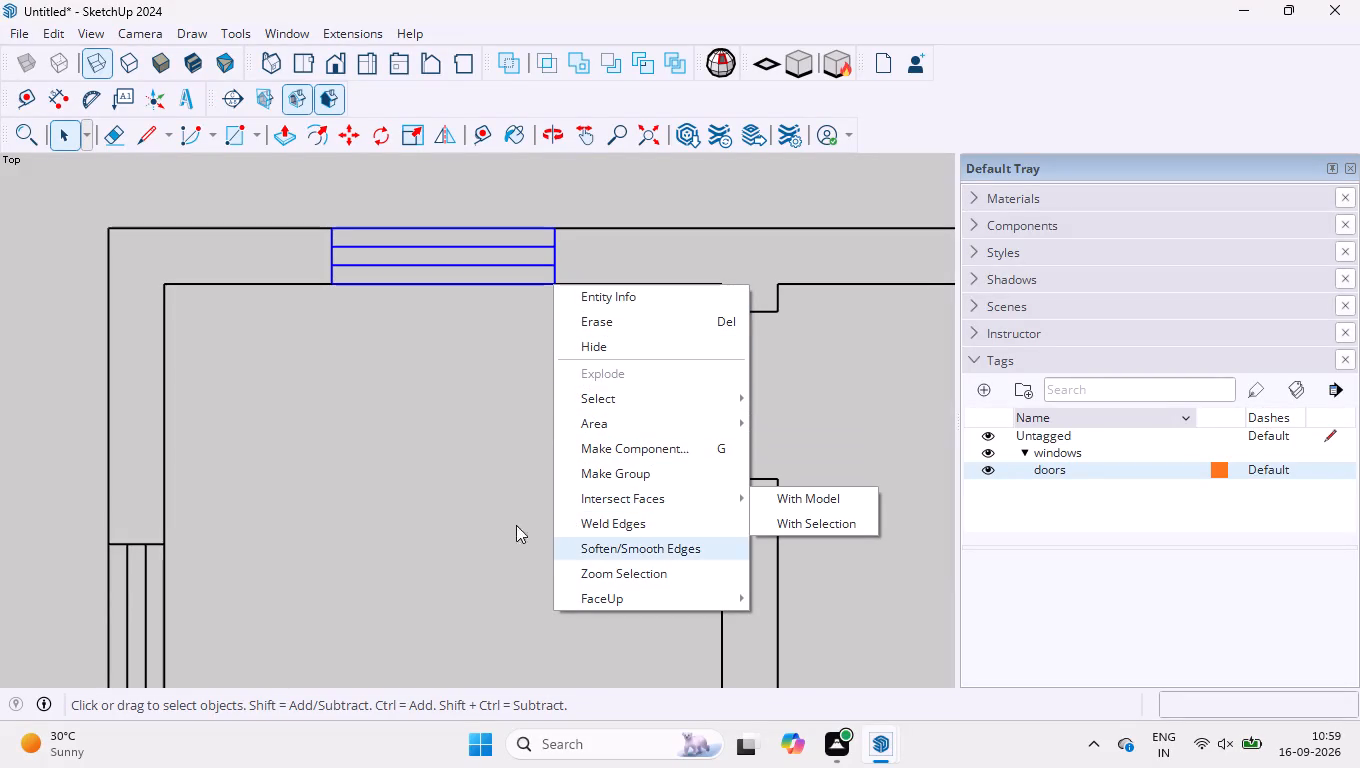
left_click(455, 510)
scroll(370, 190, "up", 7)
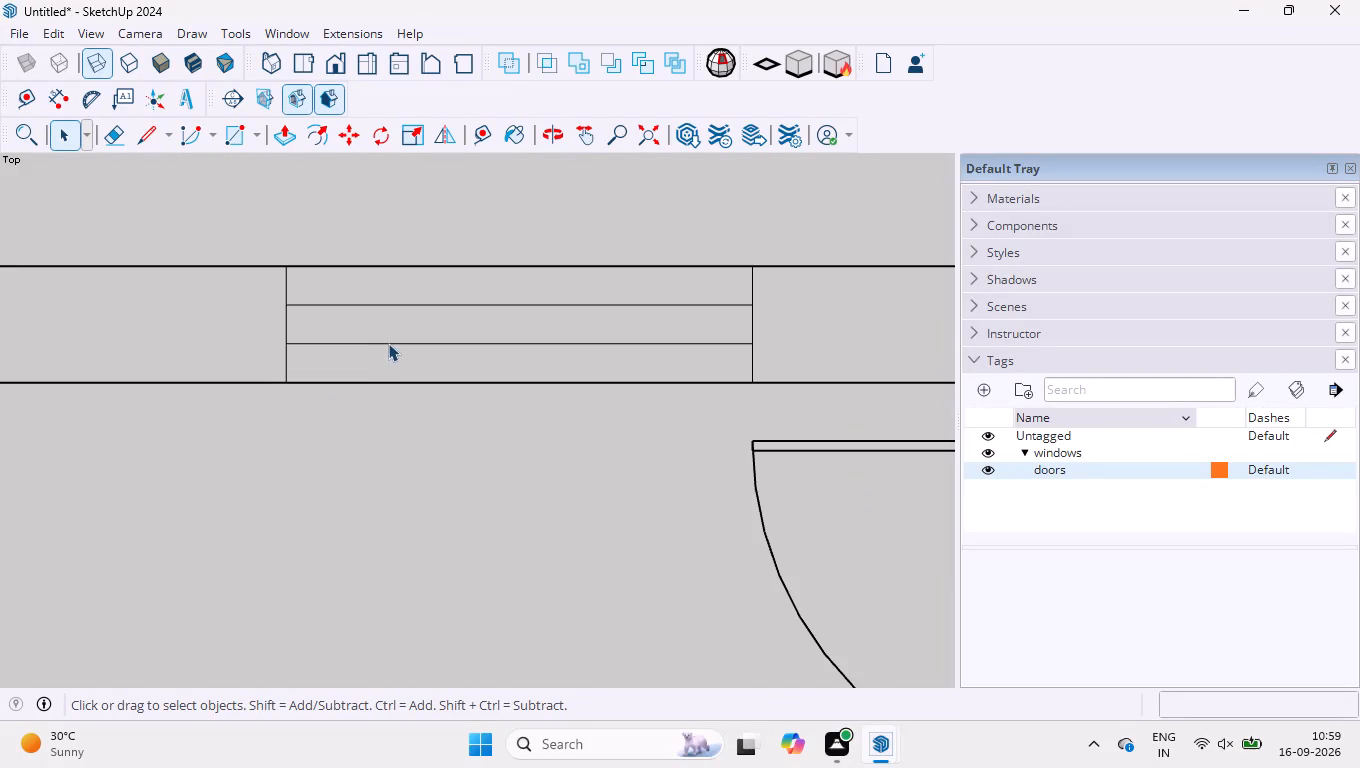
double_click(391, 357)
double_click(396, 343)
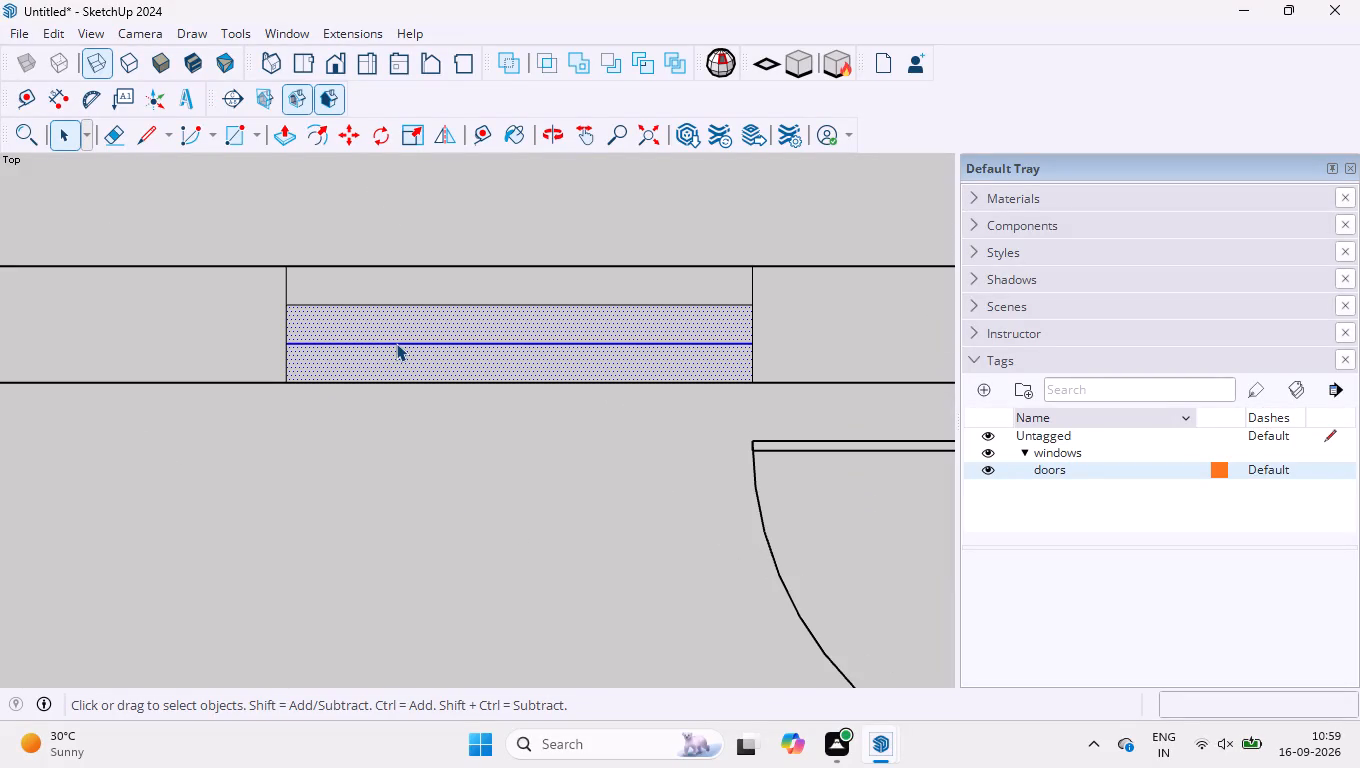
right_click(396, 343)
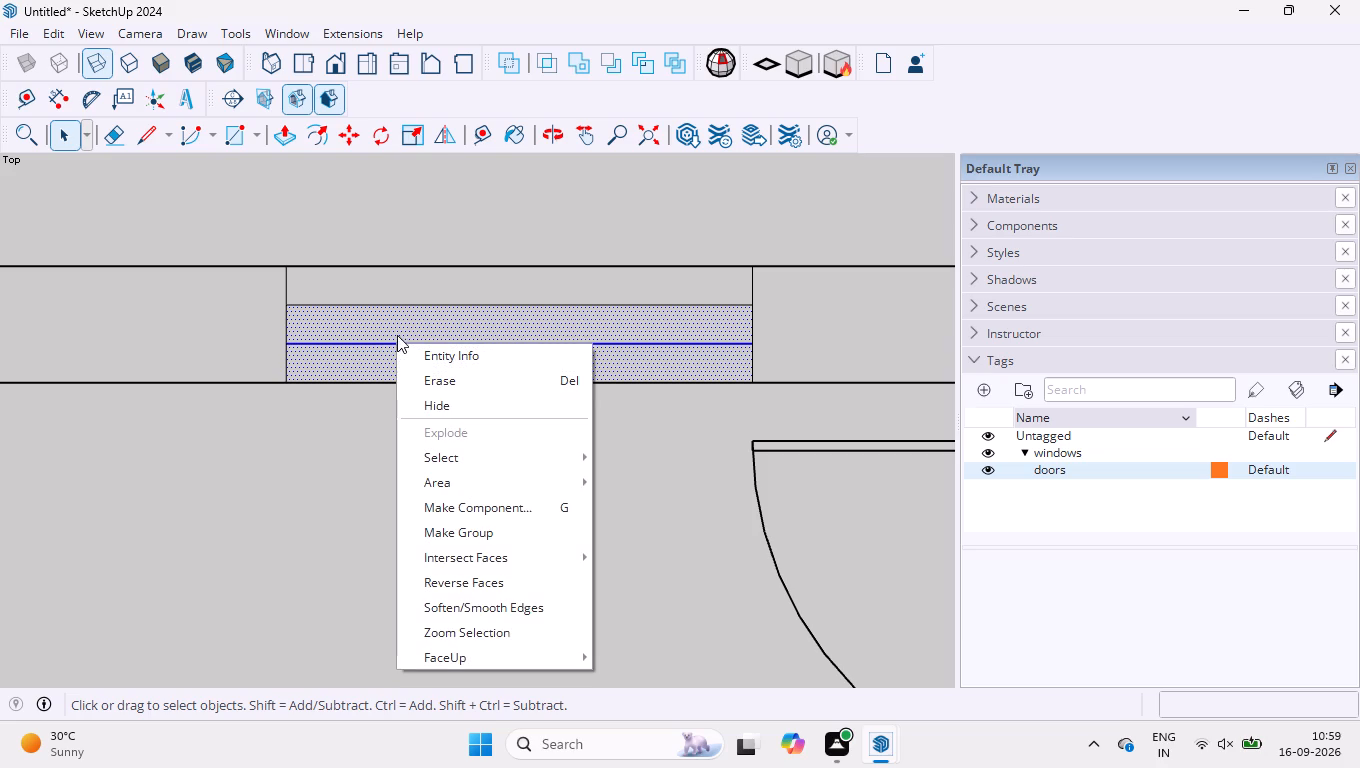
left_click(402, 313)
Make another component from the upper-wall window's edges and middle strip face, keeping the default definition settings.
left_click_drag(249, 216, 654, 431)
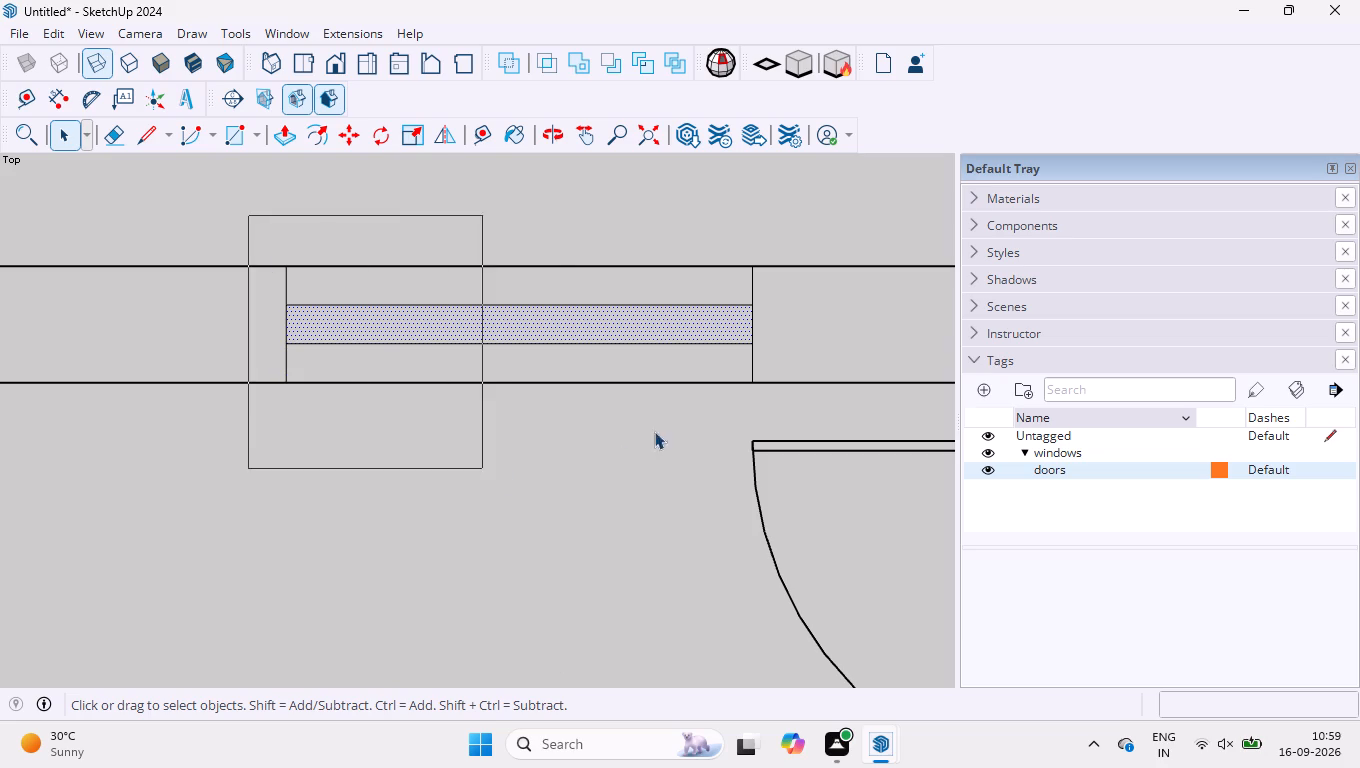
left_click_drag(654, 431, 780, 411)
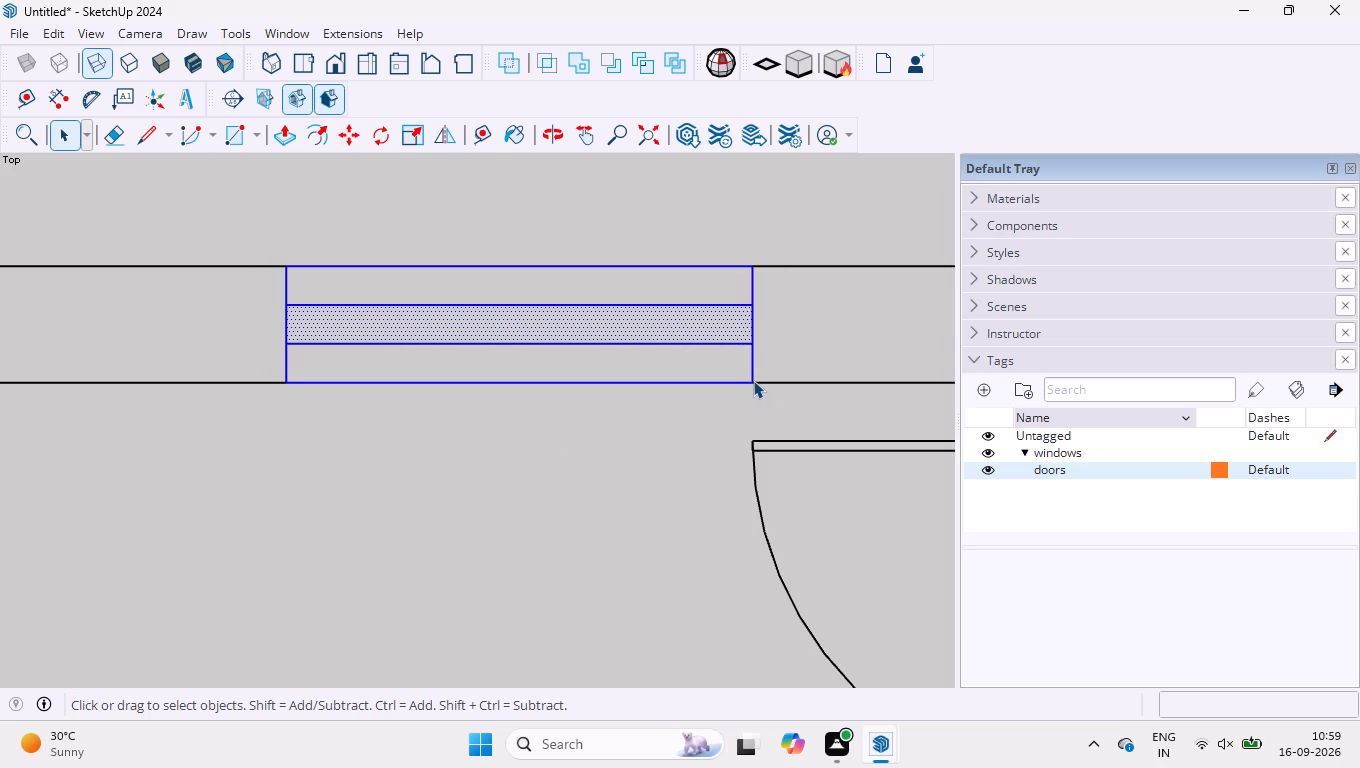
right_click(751, 378)
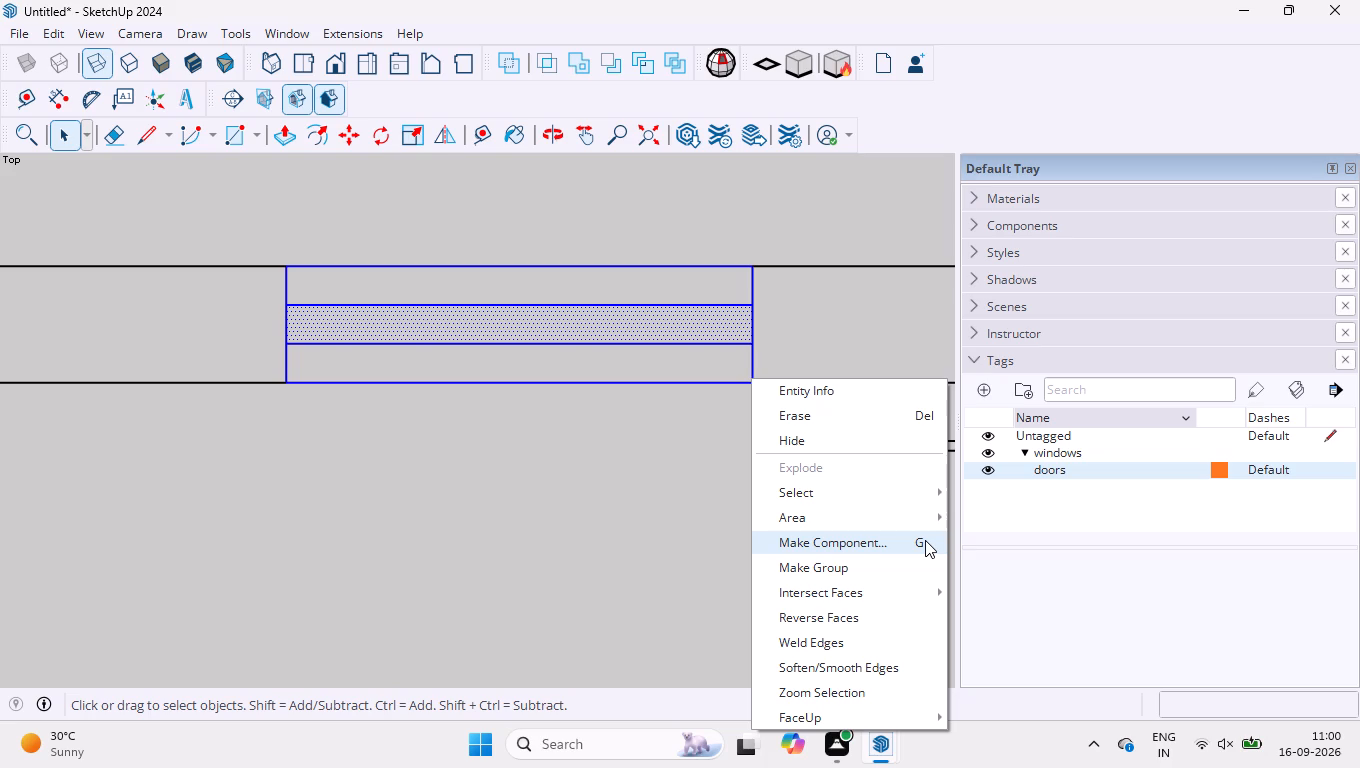
double_click(904, 554)
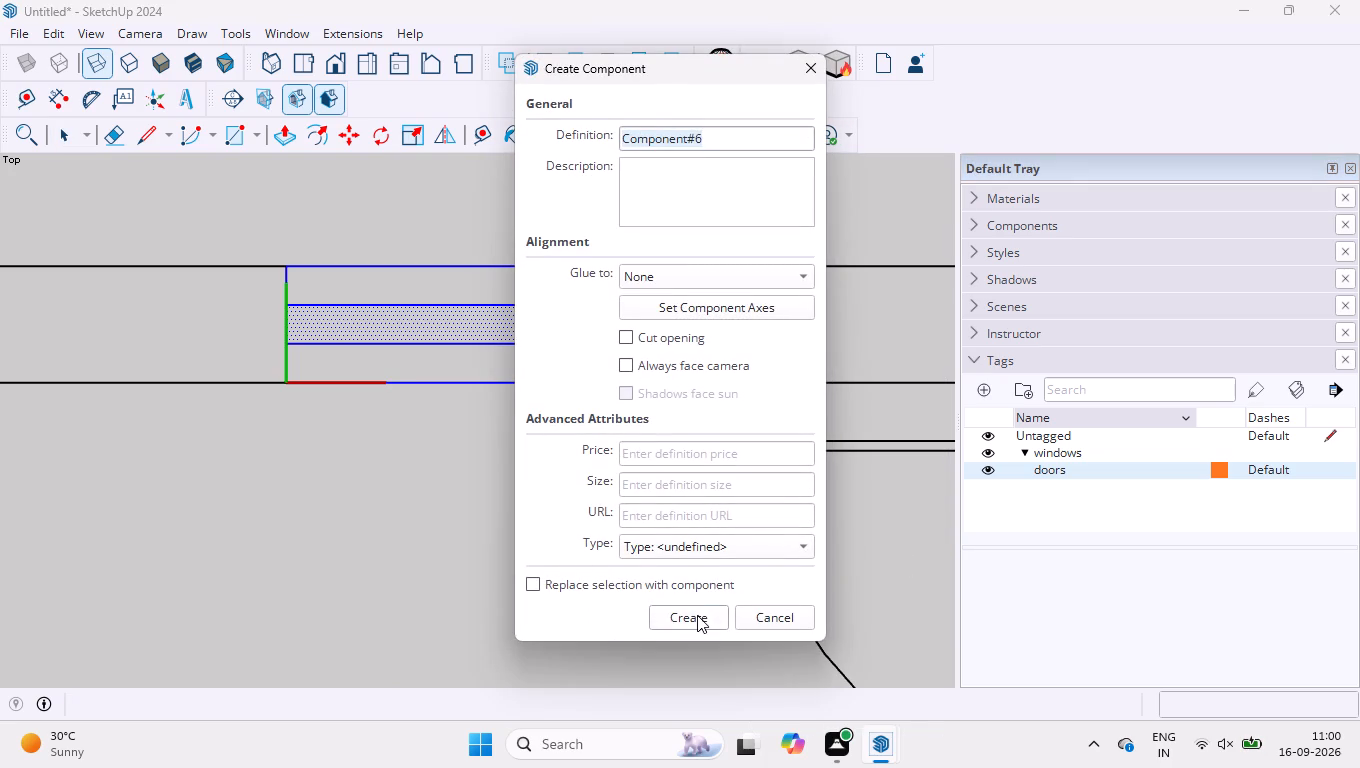
left_click(697, 615)
Examine the upper-wall window's edges and strip faces again to see whether they select as one component.
left_click_drag(251, 230, 641, 385)
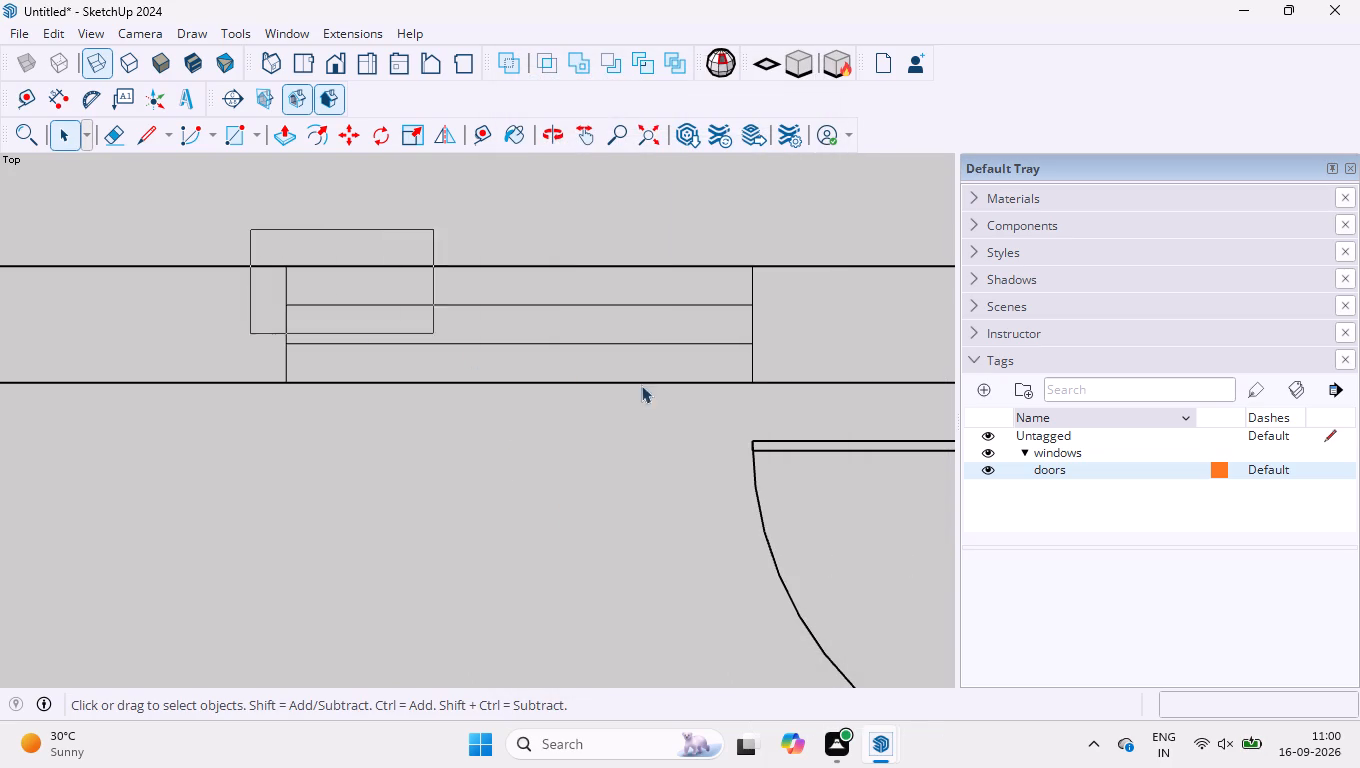
left_click_drag(641, 385, 793, 409)
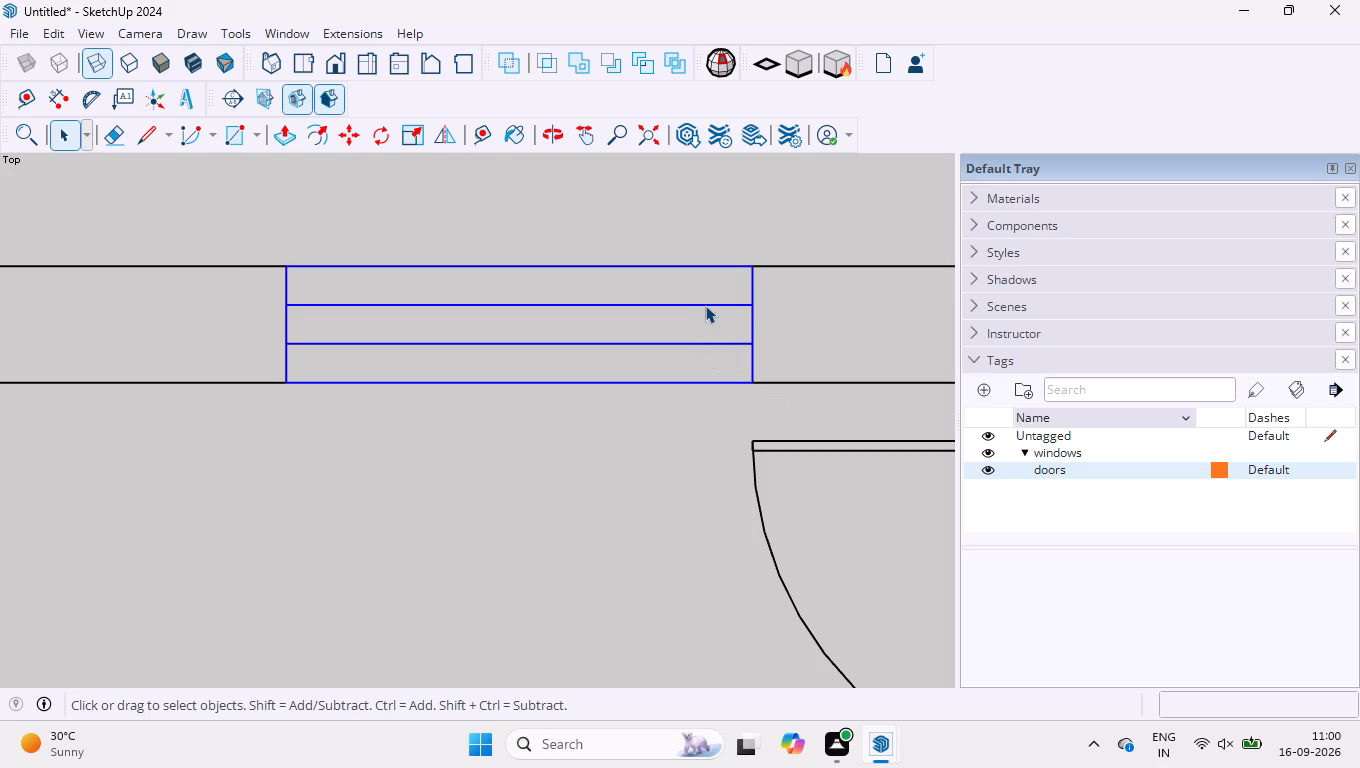
double_click(705, 305)
left_click(705, 305)
right_click(705, 305)
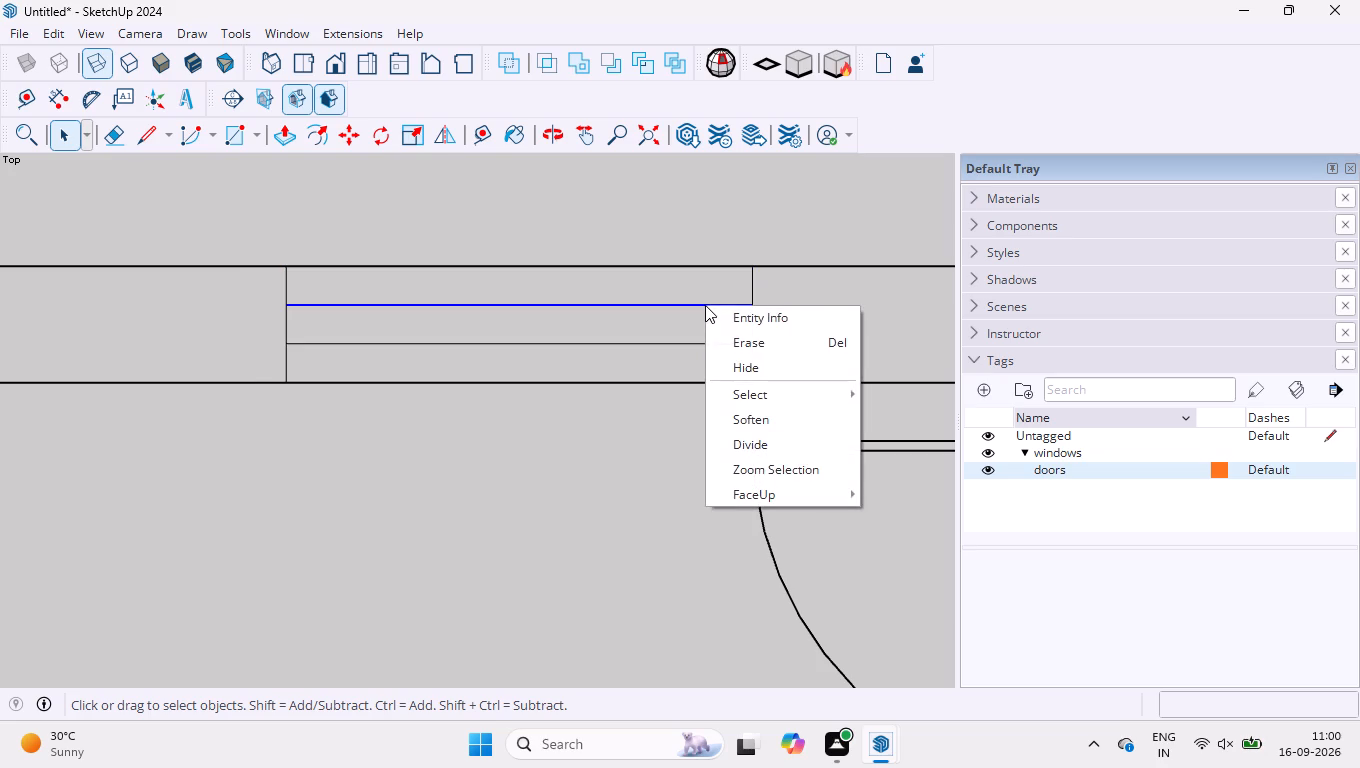
triple_click(705, 305)
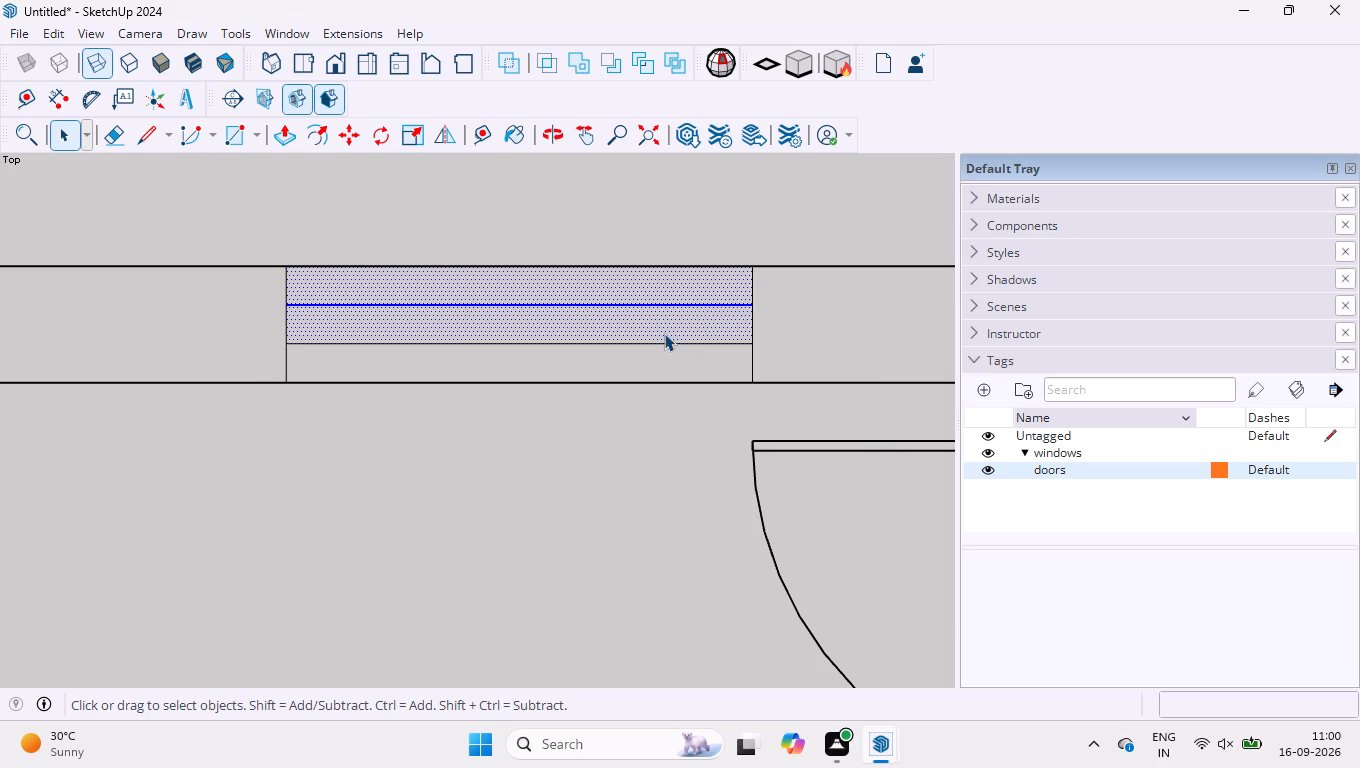
double_click(651, 345)
right_click(654, 323)
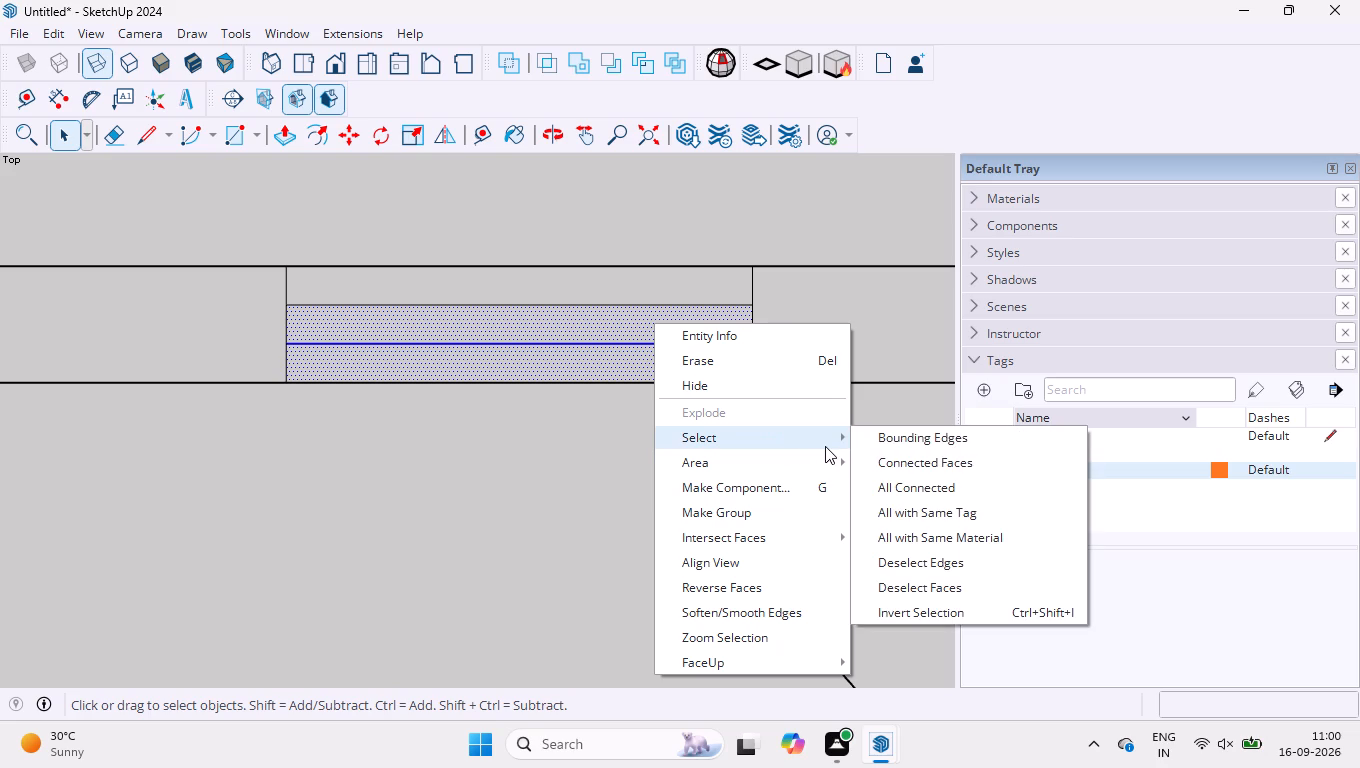
triple_click(428, 469)
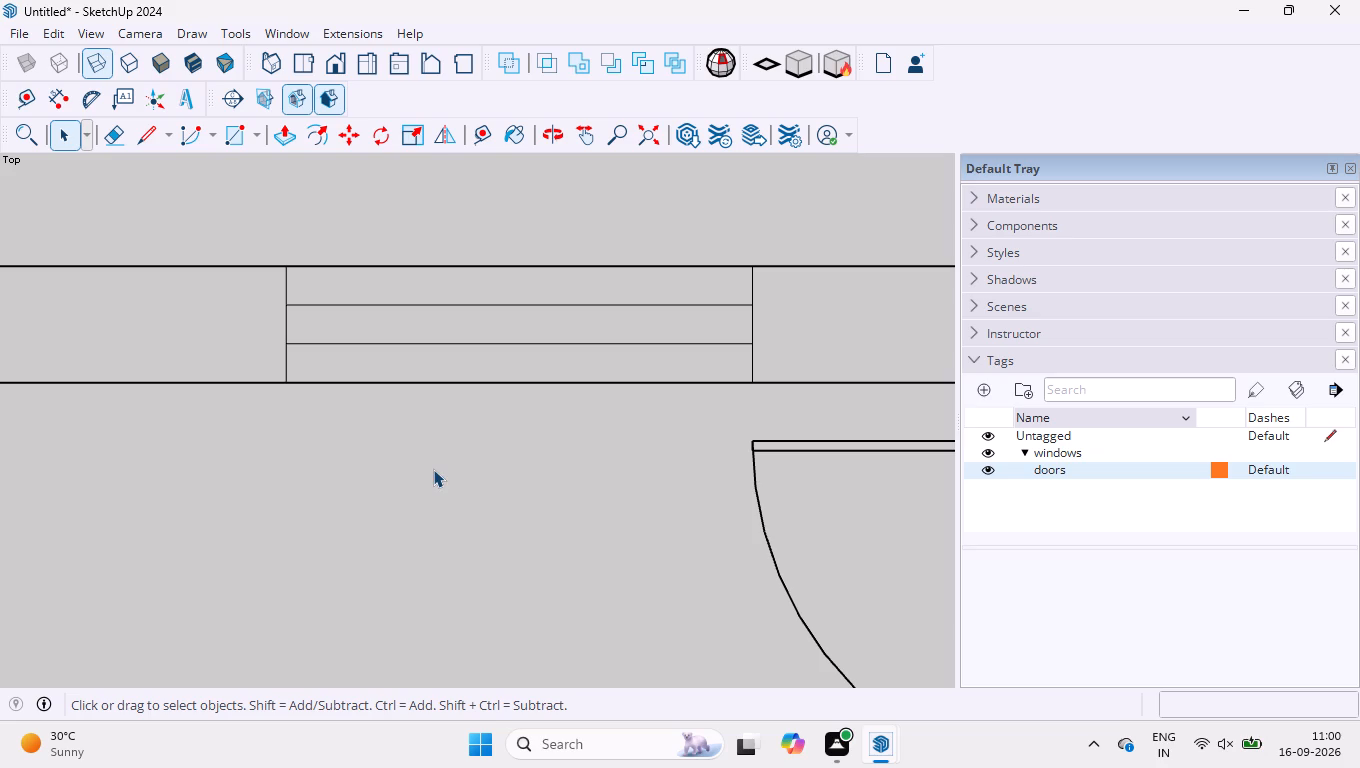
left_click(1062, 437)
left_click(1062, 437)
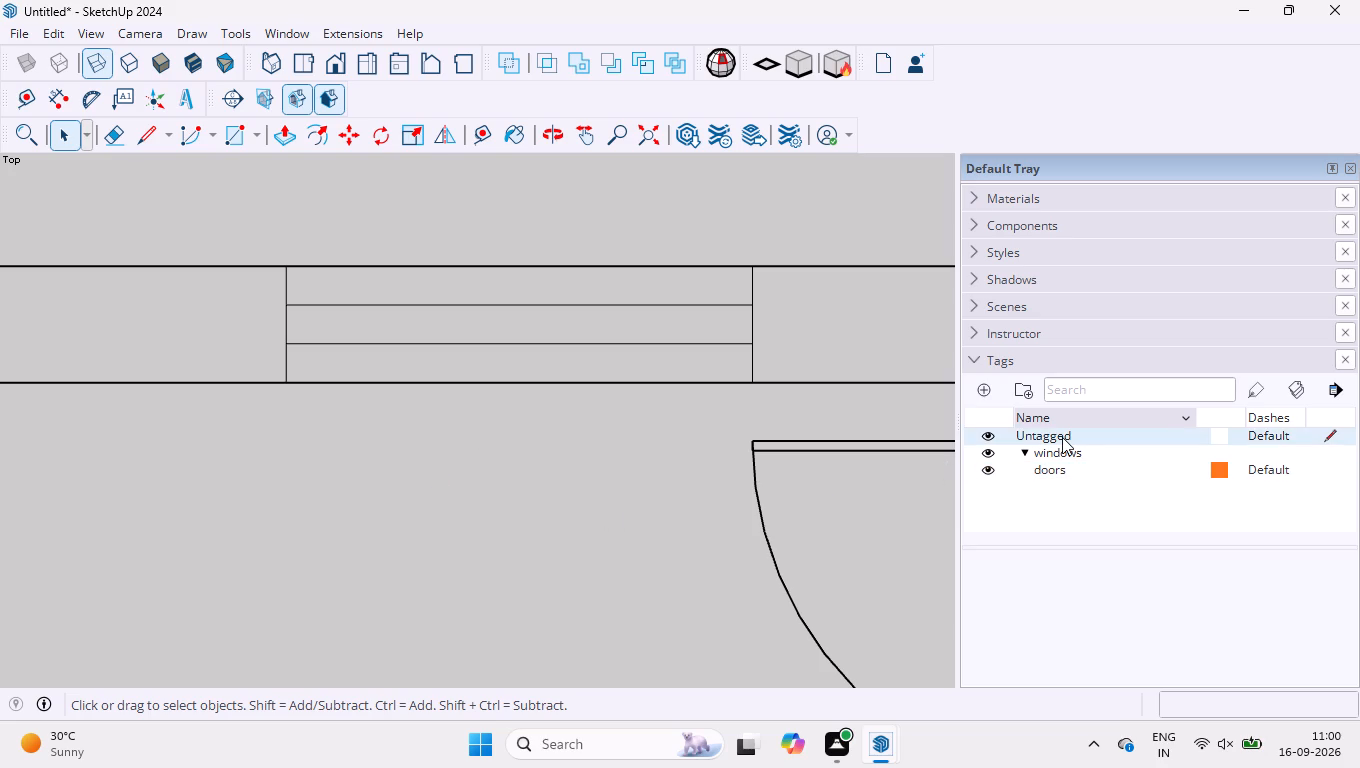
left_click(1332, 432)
Assign the doors tag to all edges of the upper-wall window.
left_click_drag(214, 211, 695, 426)
left_click_drag(196, 205, 754, 409)
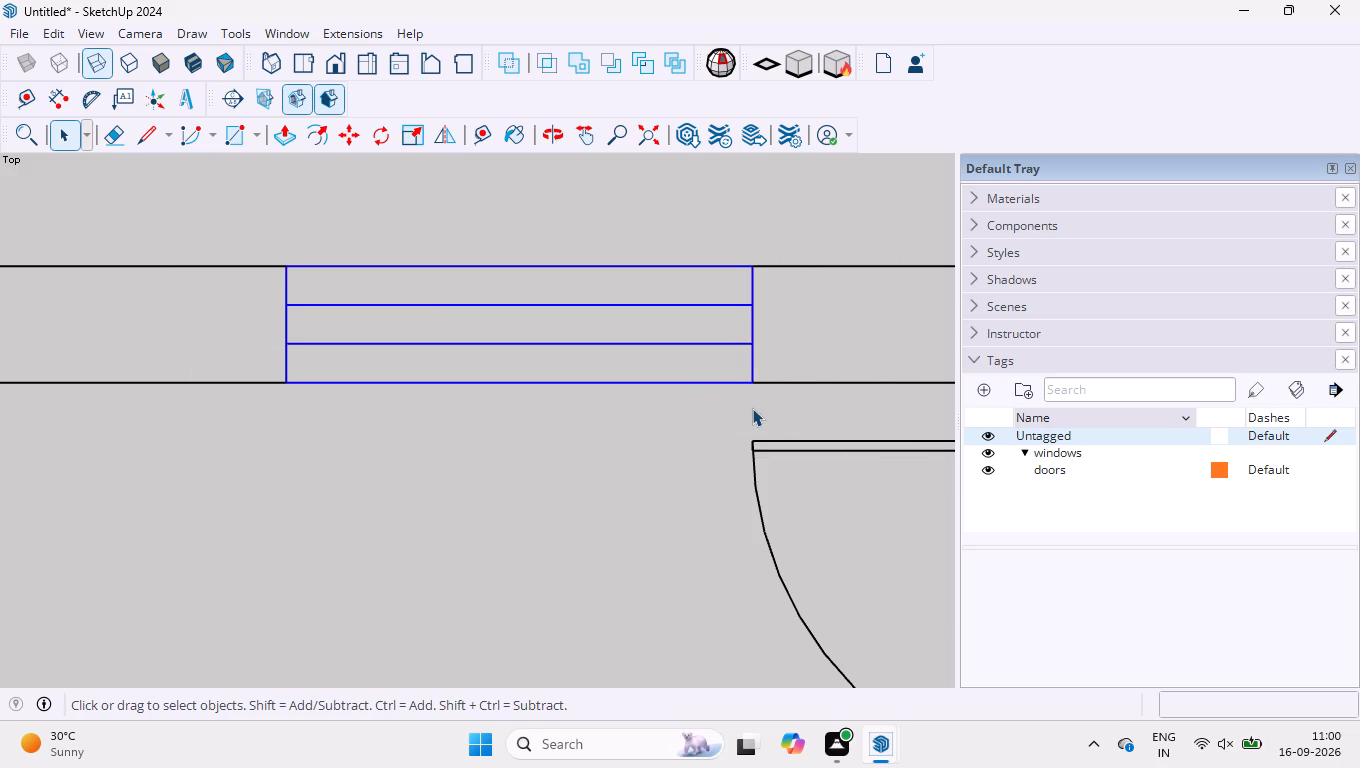
right_click(458, 341)
left_click(485, 363)
scroll(1180, 443, "down", 4)
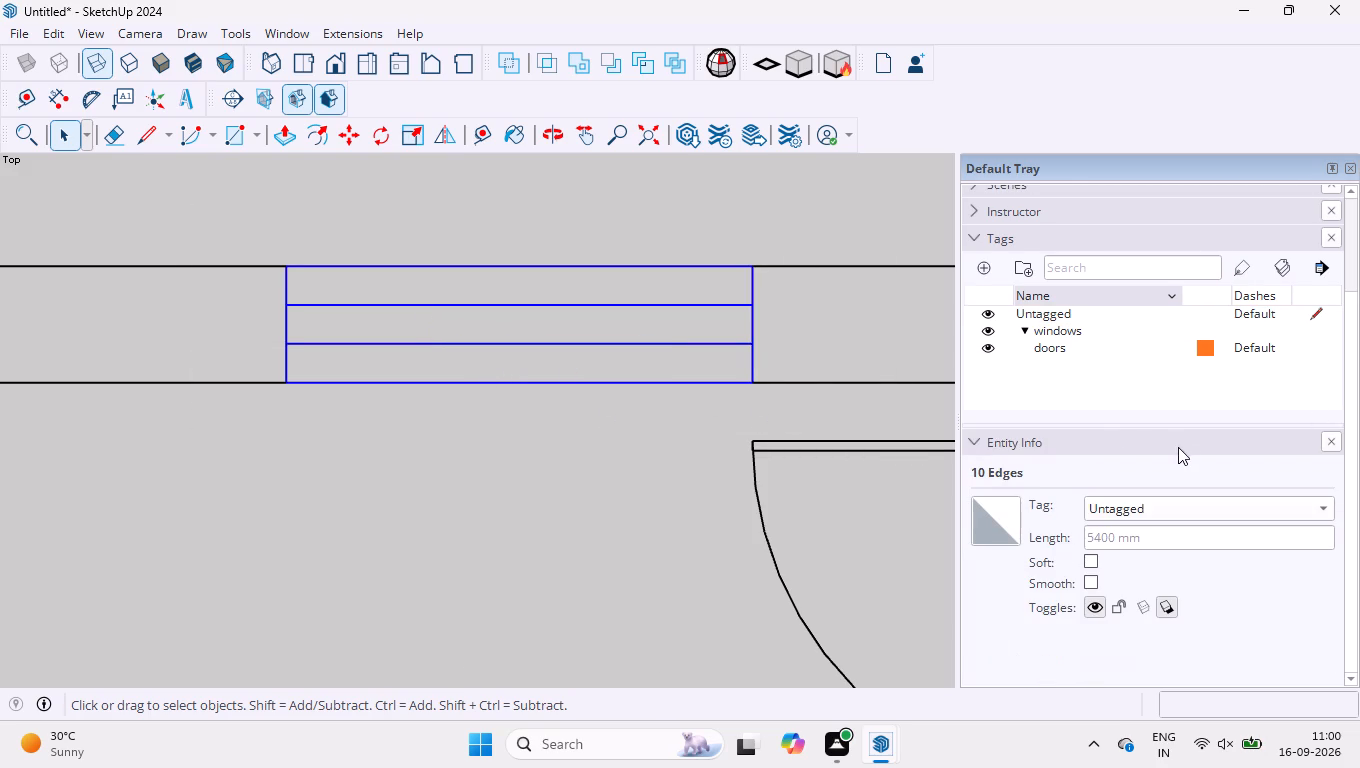
scroll(1080, 416, "down", 4)
left_click(1149, 516)
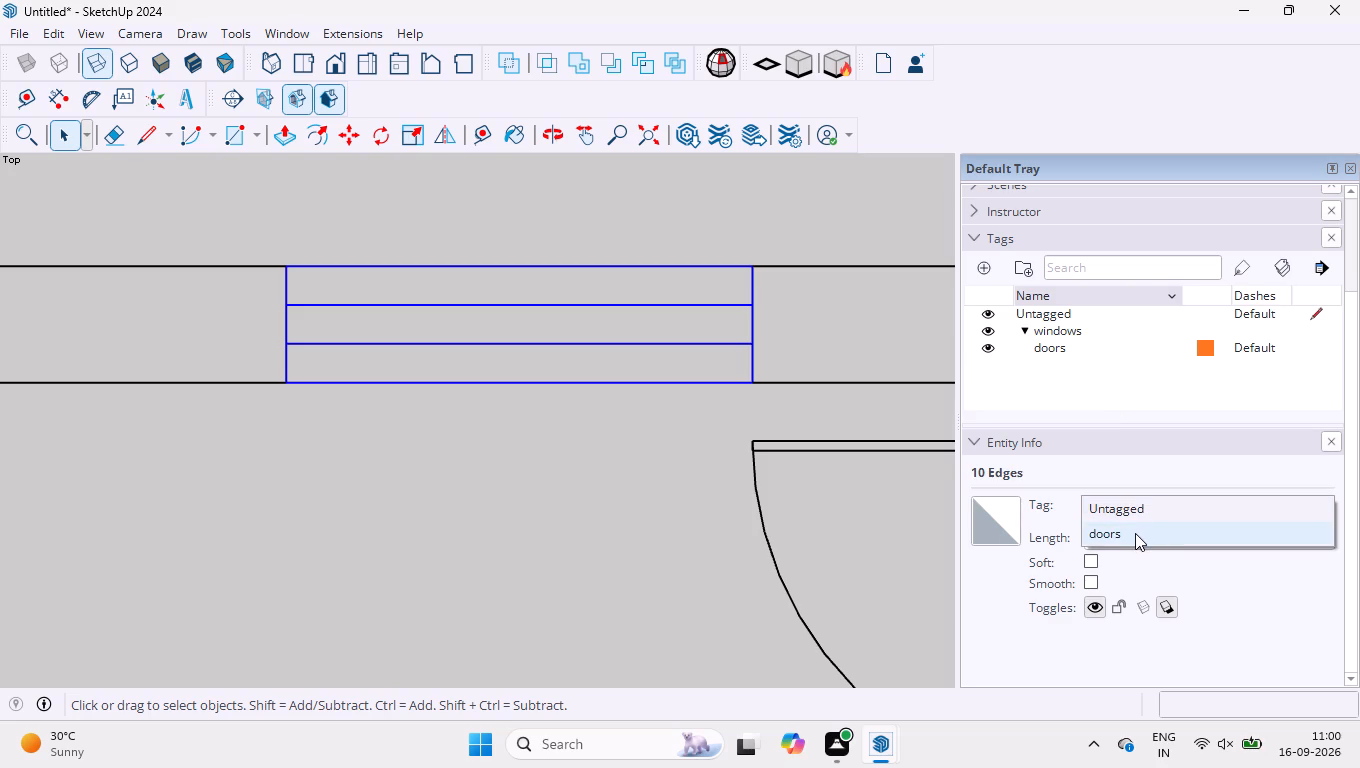
left_click(1135, 533)
scroll(1087, 487, "down", 3)
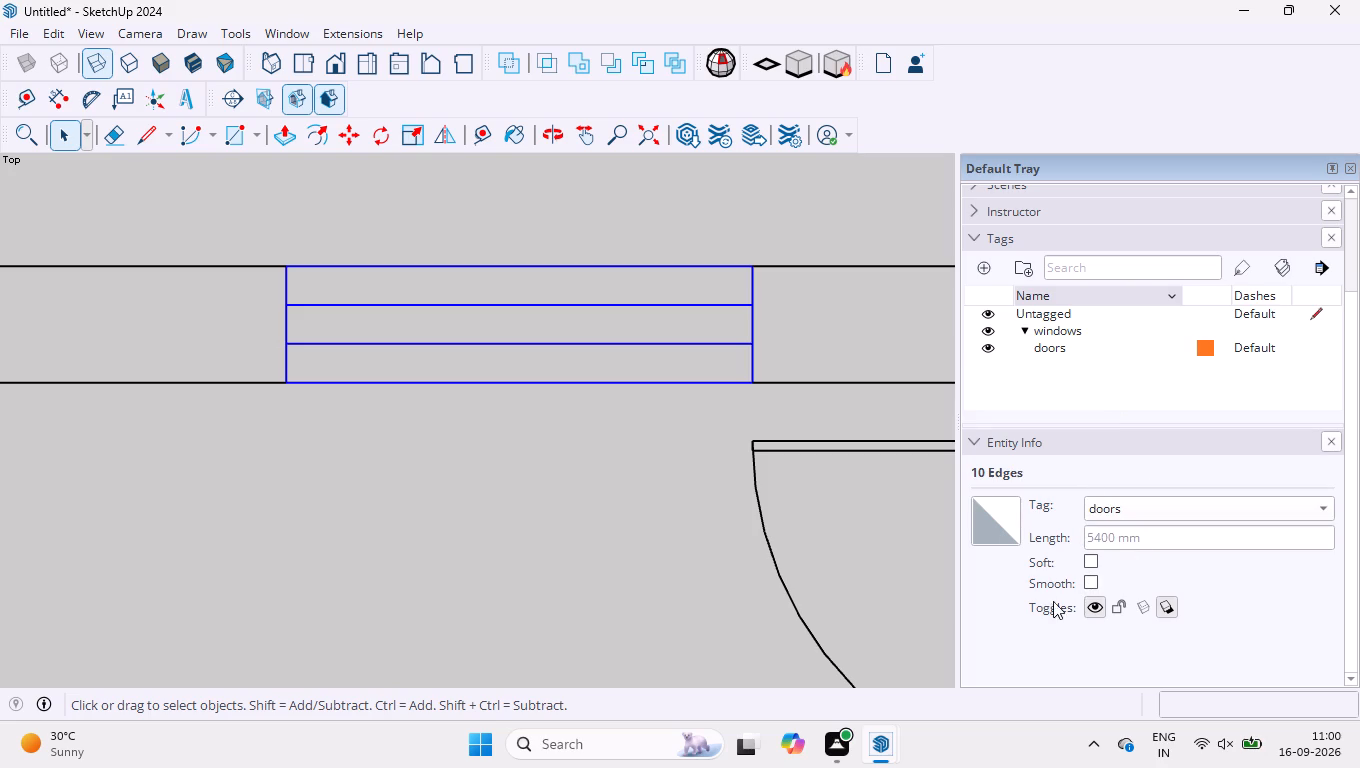
left_click(1318, 513)
left_click(1318, 513)
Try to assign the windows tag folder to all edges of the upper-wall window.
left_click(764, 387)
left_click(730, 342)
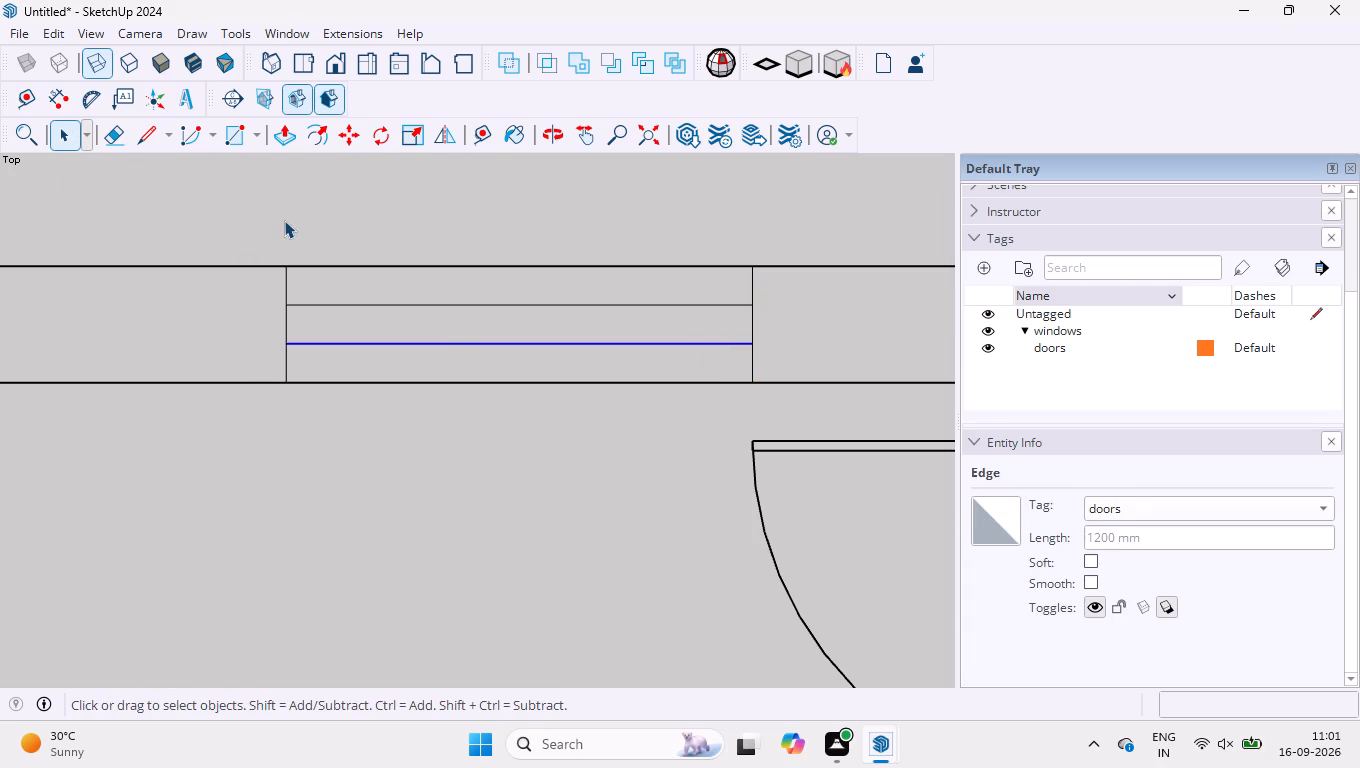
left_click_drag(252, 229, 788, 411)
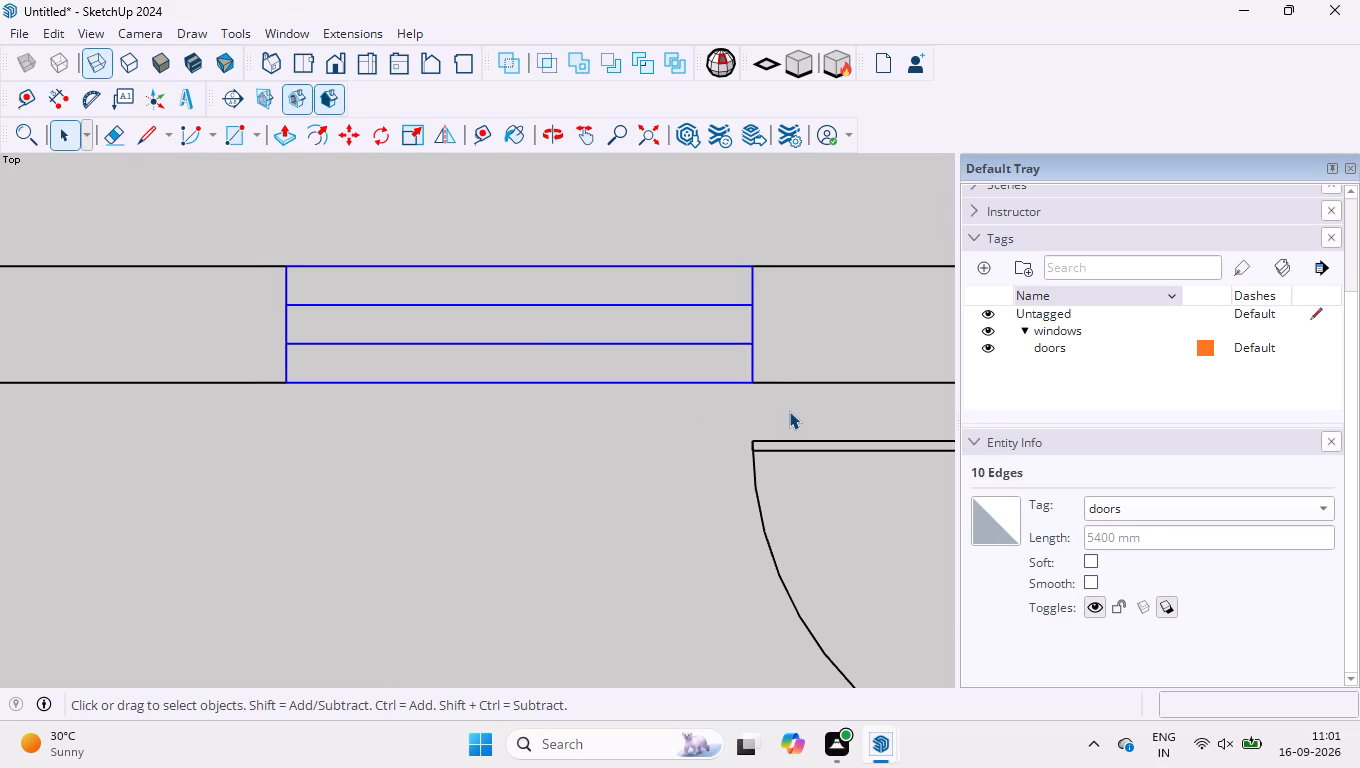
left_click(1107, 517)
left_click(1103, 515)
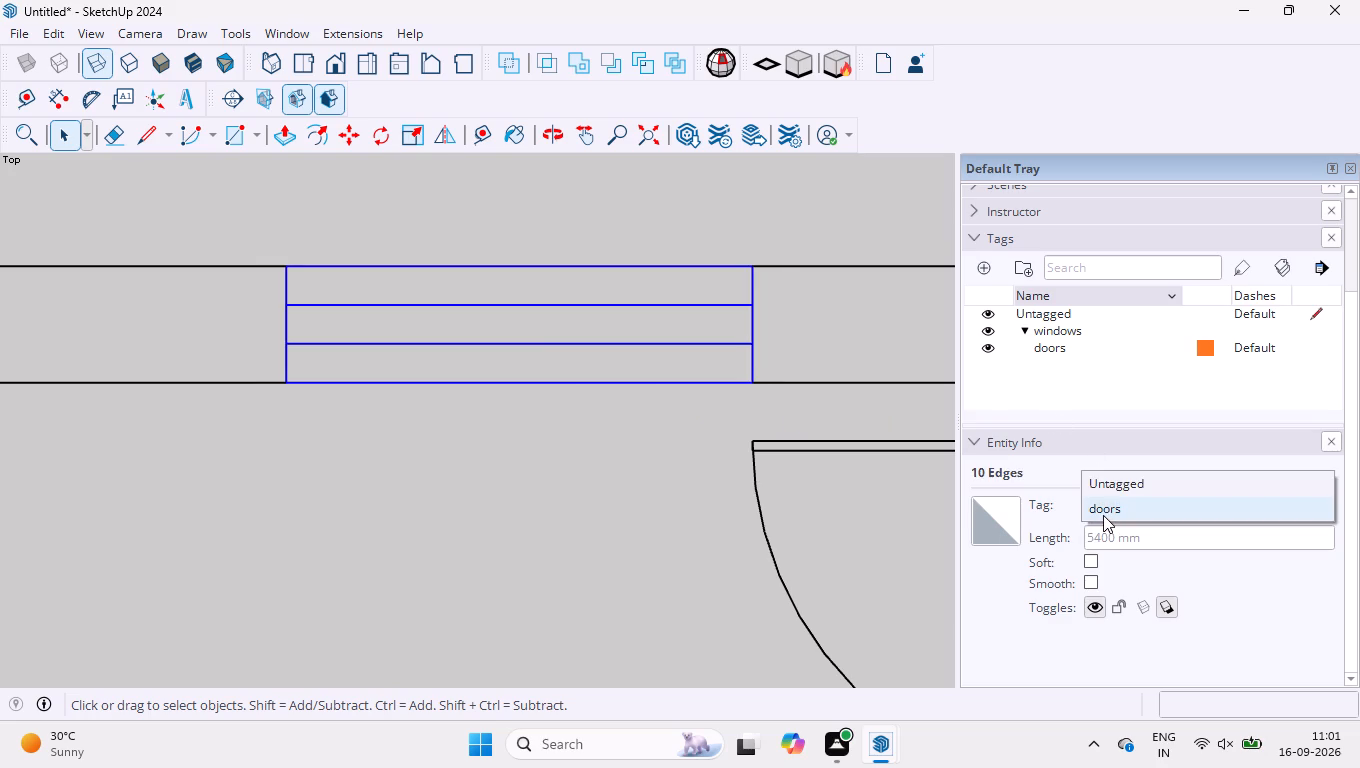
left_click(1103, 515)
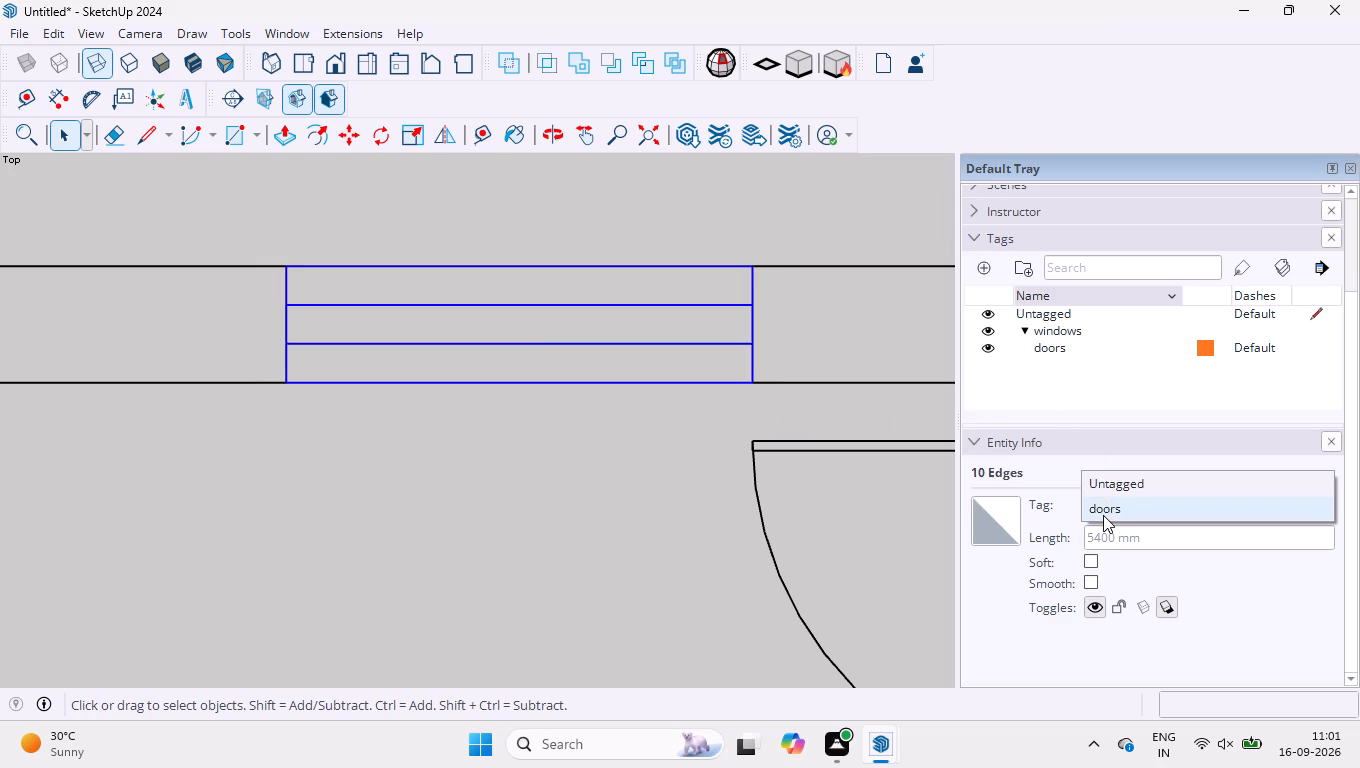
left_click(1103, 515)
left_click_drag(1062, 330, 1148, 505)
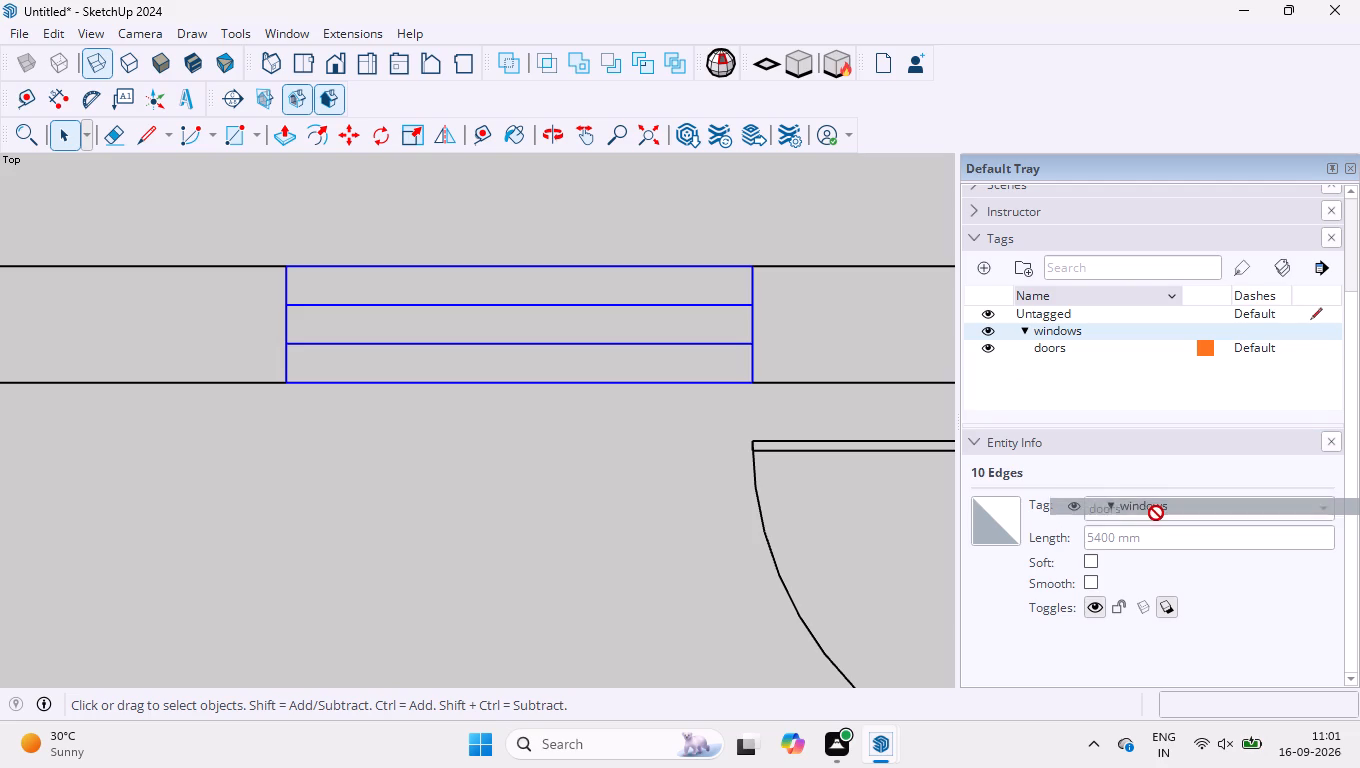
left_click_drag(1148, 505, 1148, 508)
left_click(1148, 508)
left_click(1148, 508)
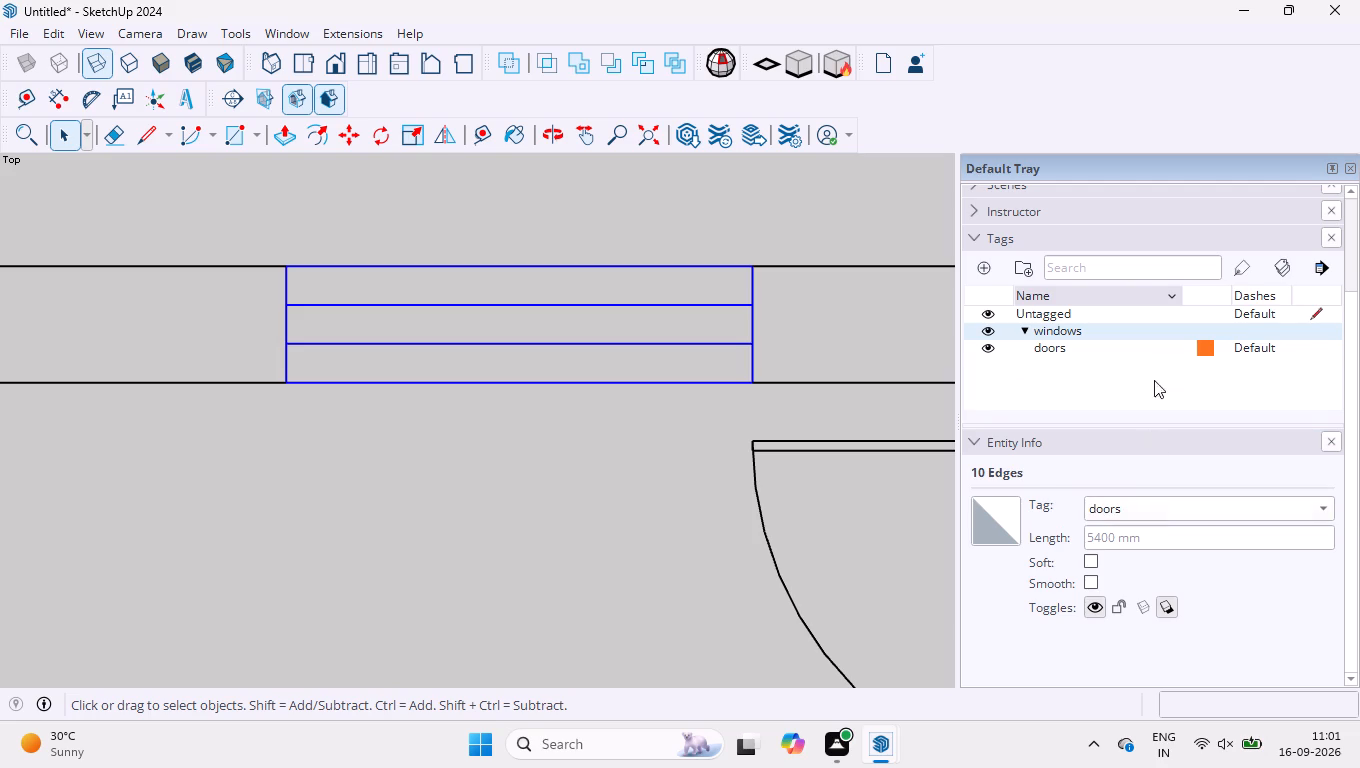
Add a new tag inside the windows folder, keeping its default name.
left_click(988, 269)
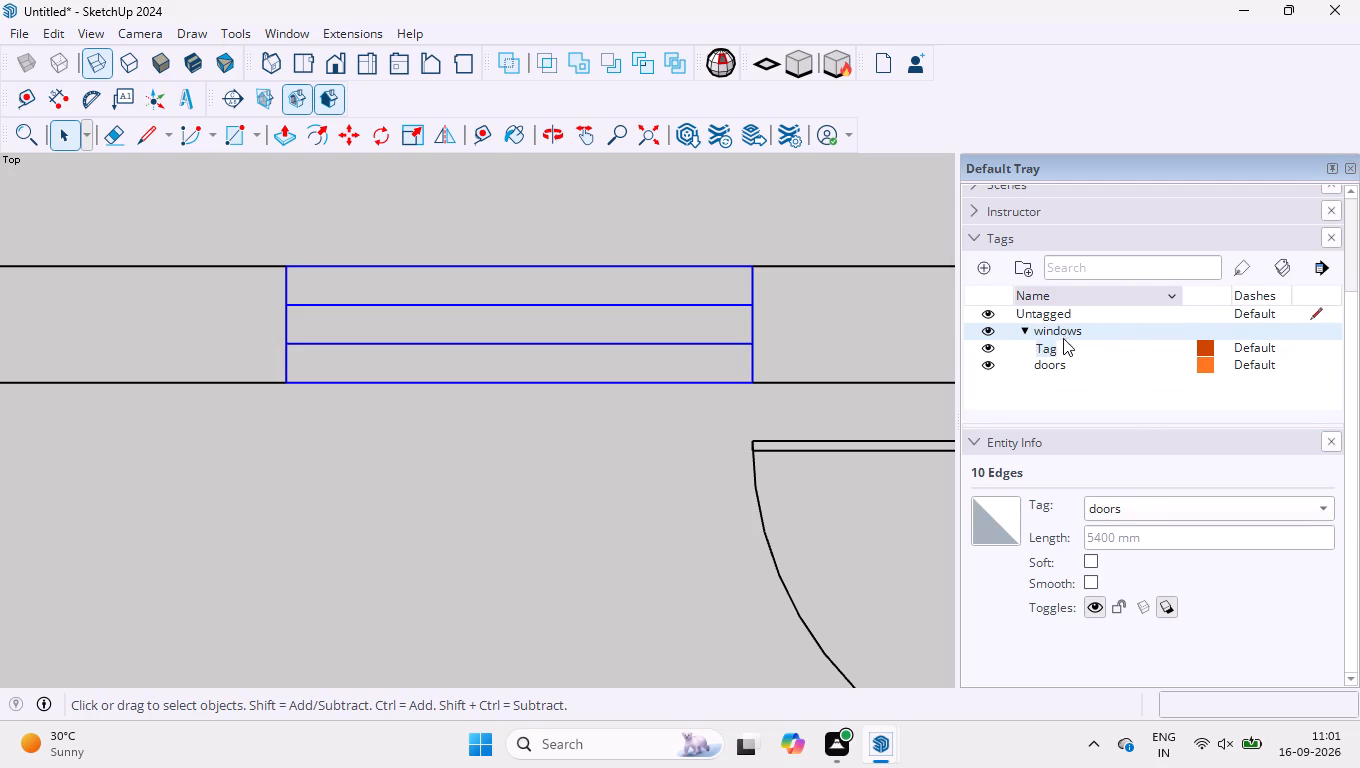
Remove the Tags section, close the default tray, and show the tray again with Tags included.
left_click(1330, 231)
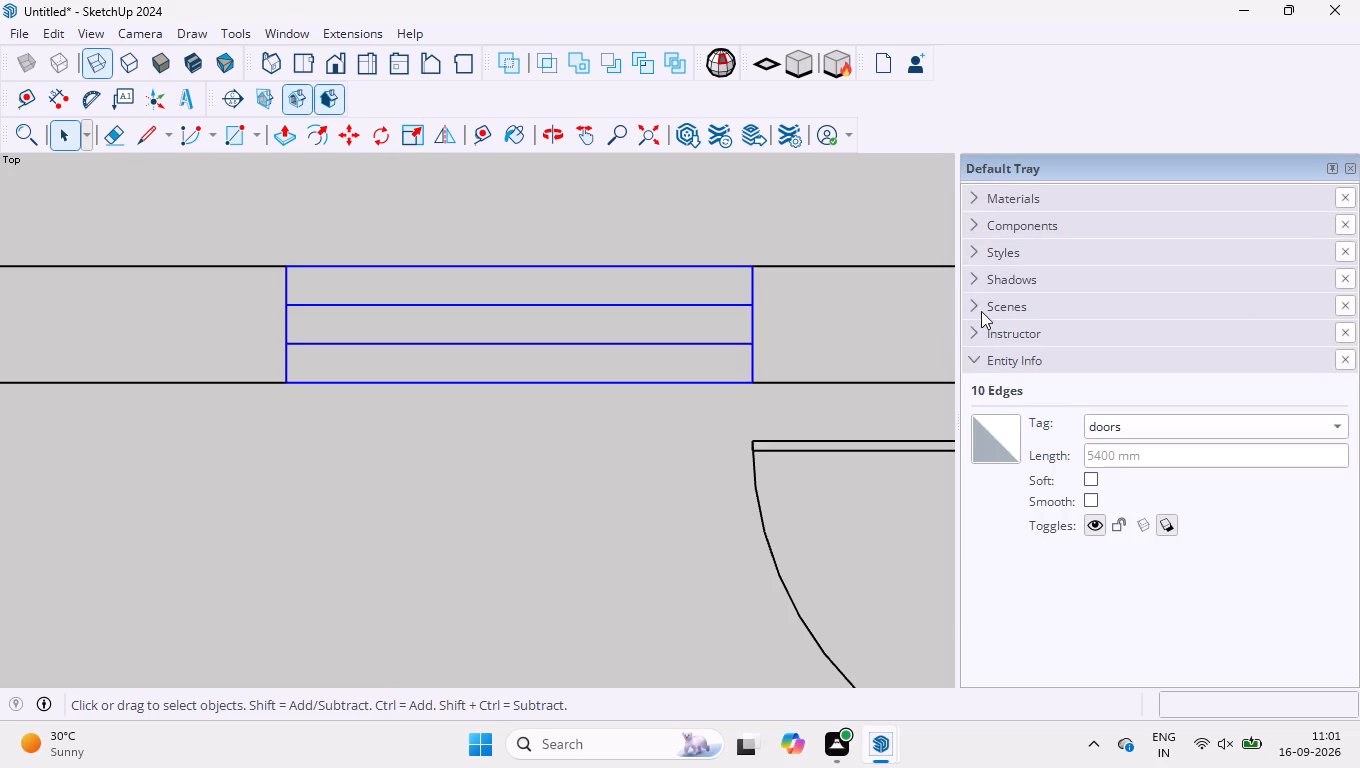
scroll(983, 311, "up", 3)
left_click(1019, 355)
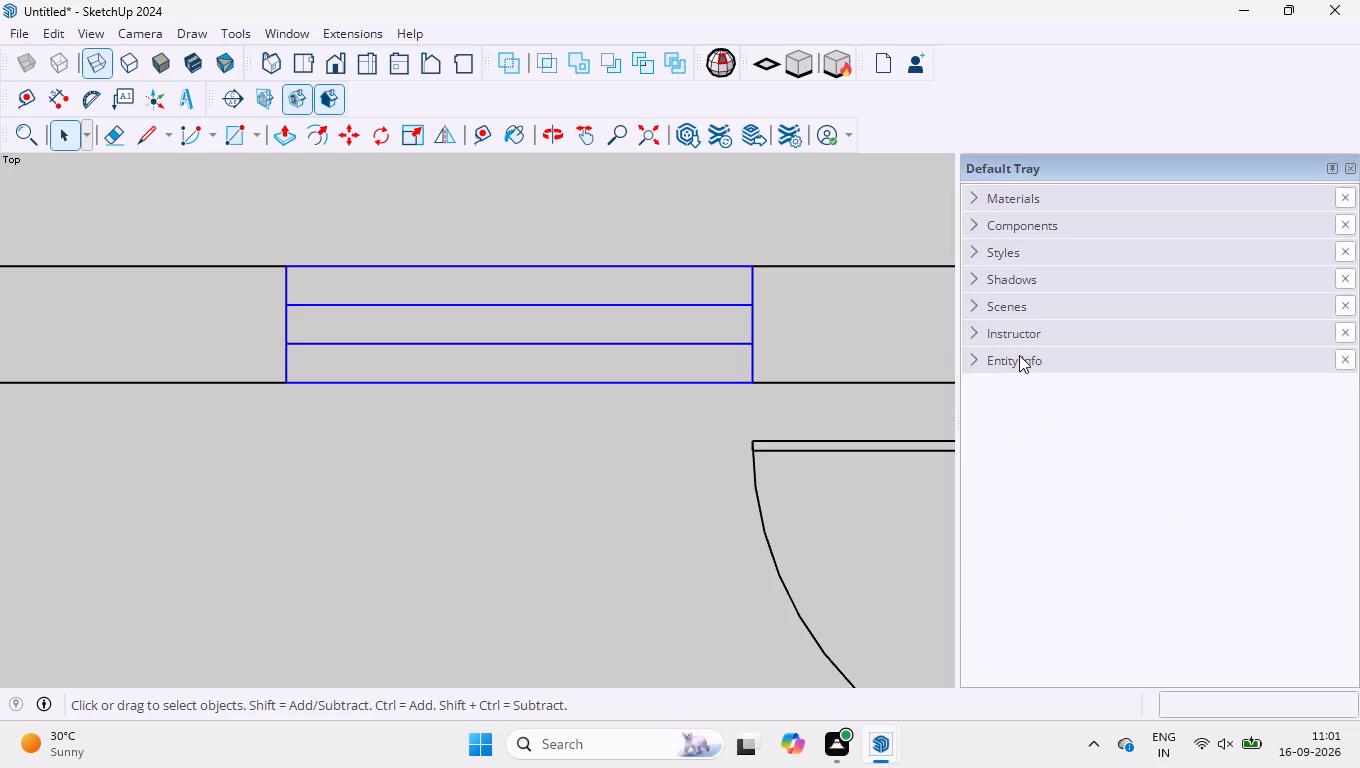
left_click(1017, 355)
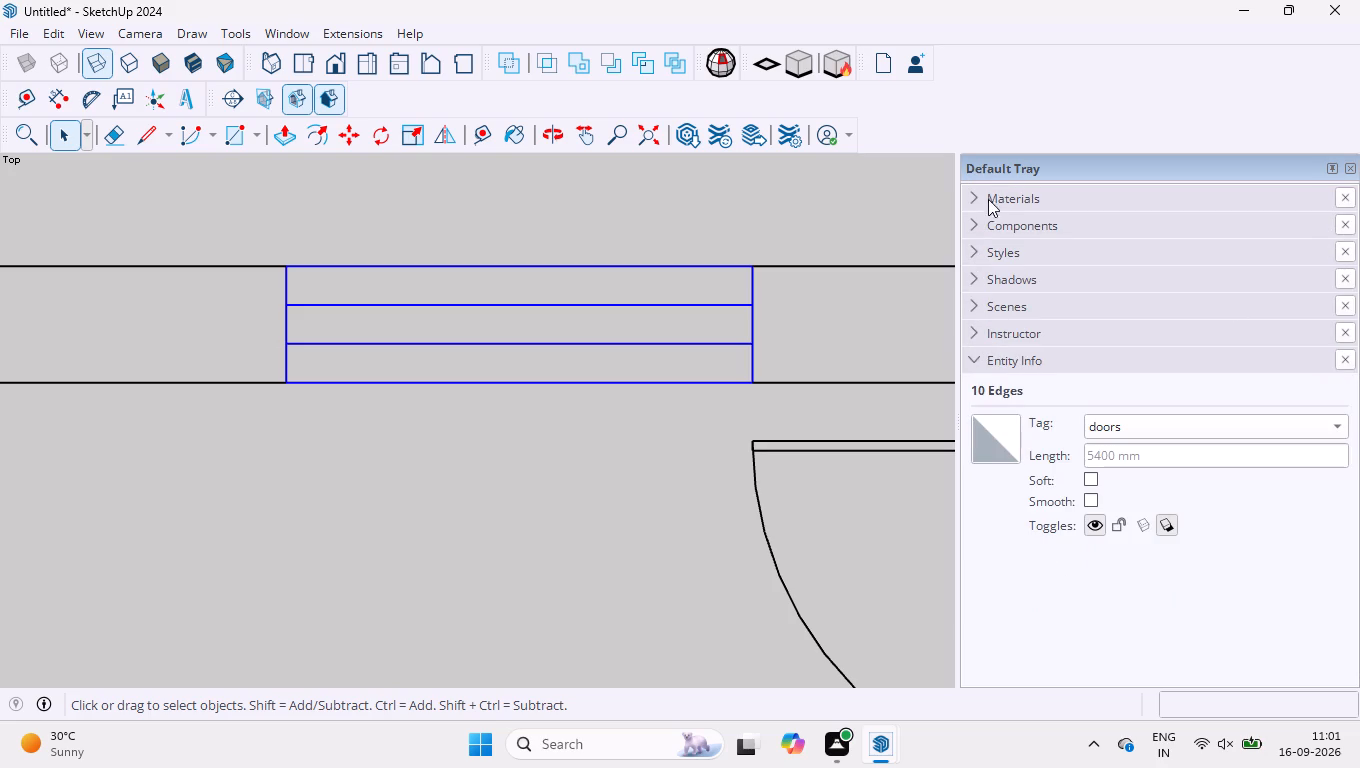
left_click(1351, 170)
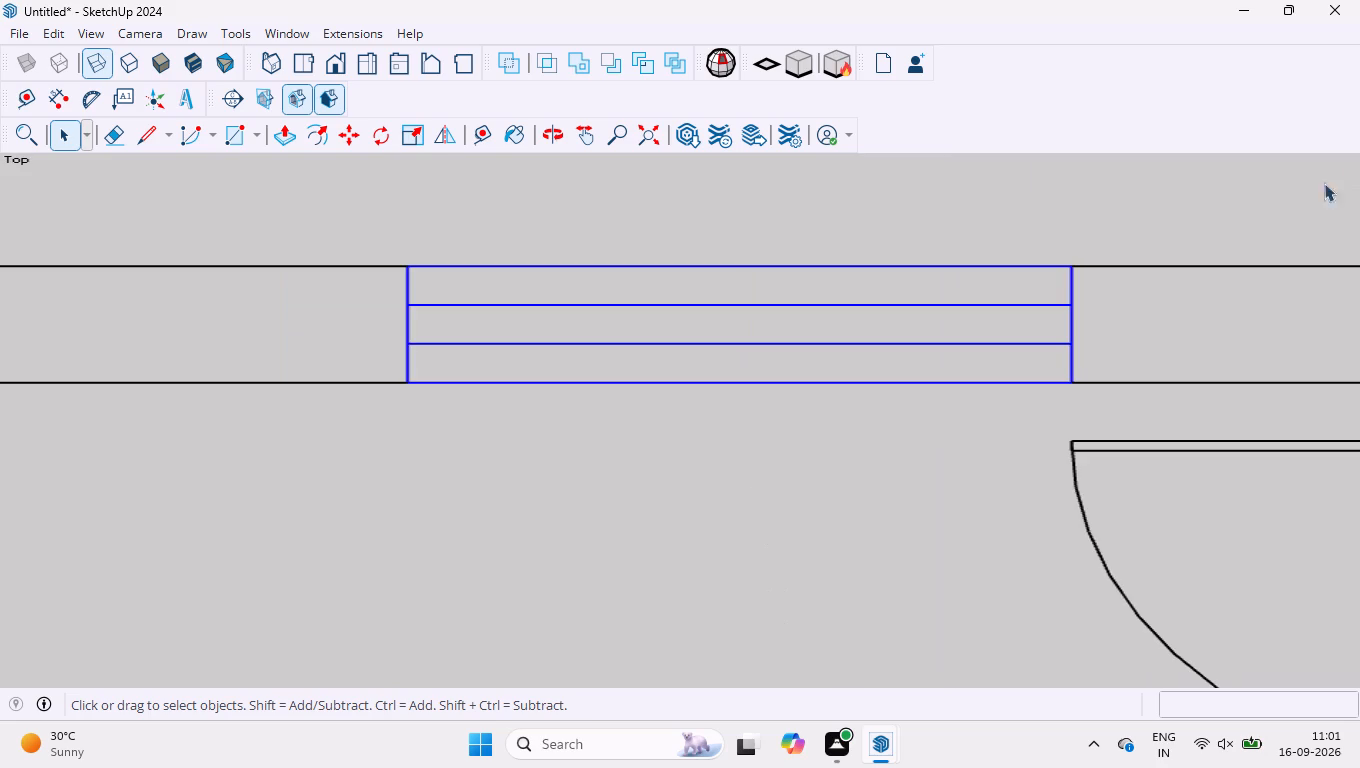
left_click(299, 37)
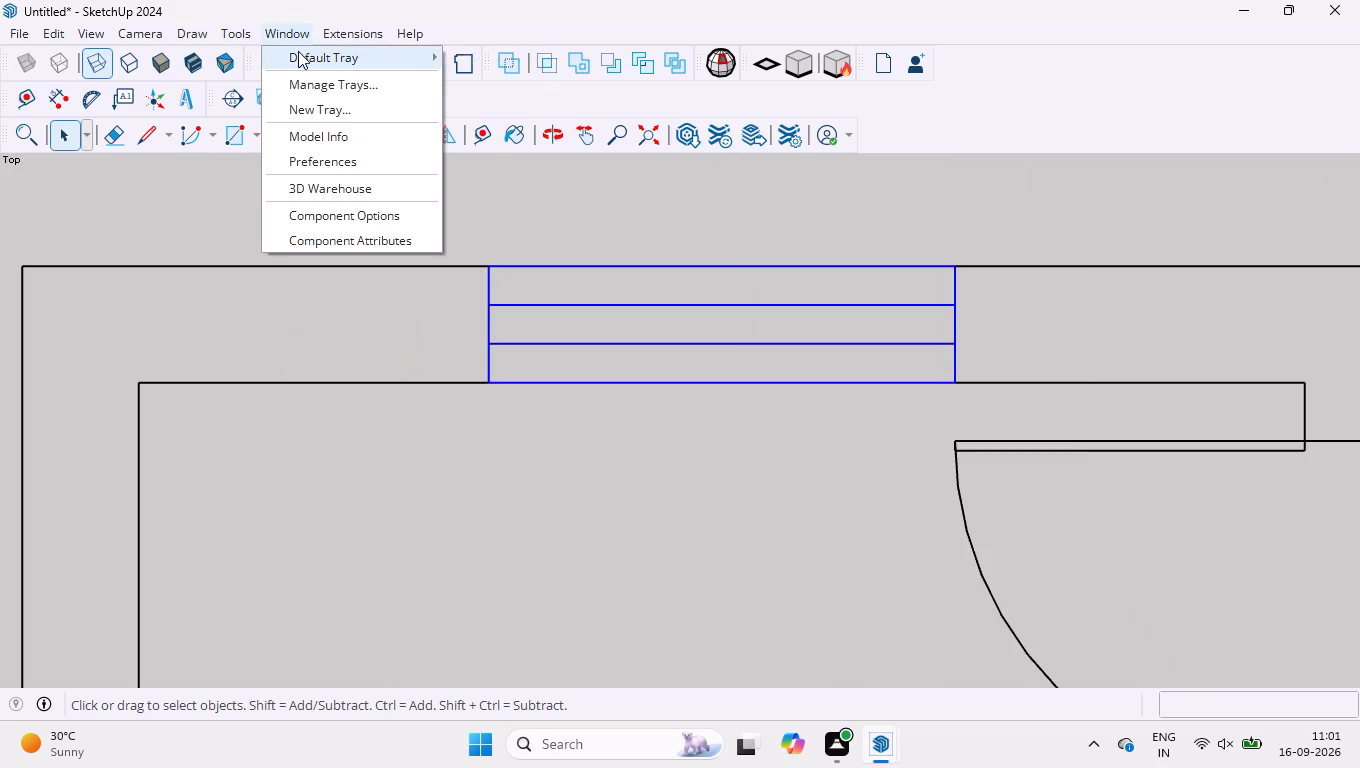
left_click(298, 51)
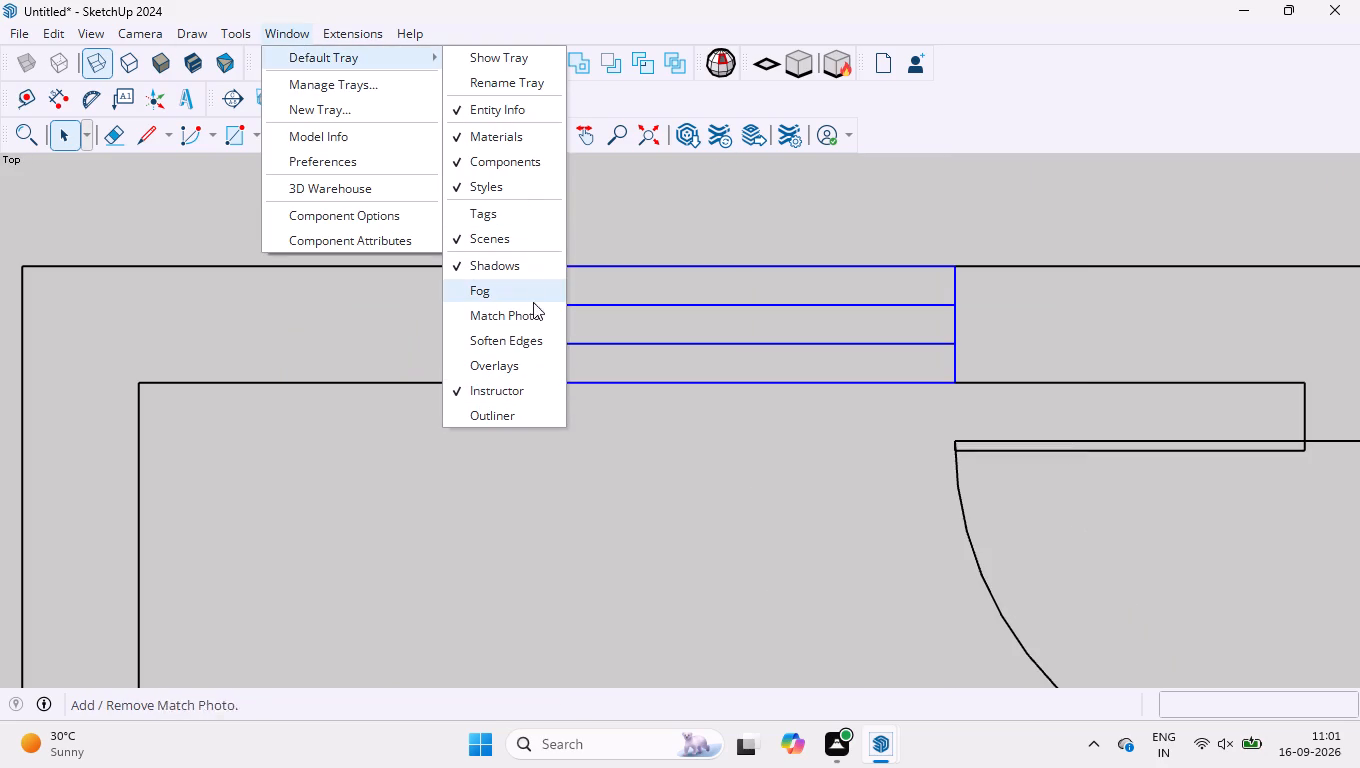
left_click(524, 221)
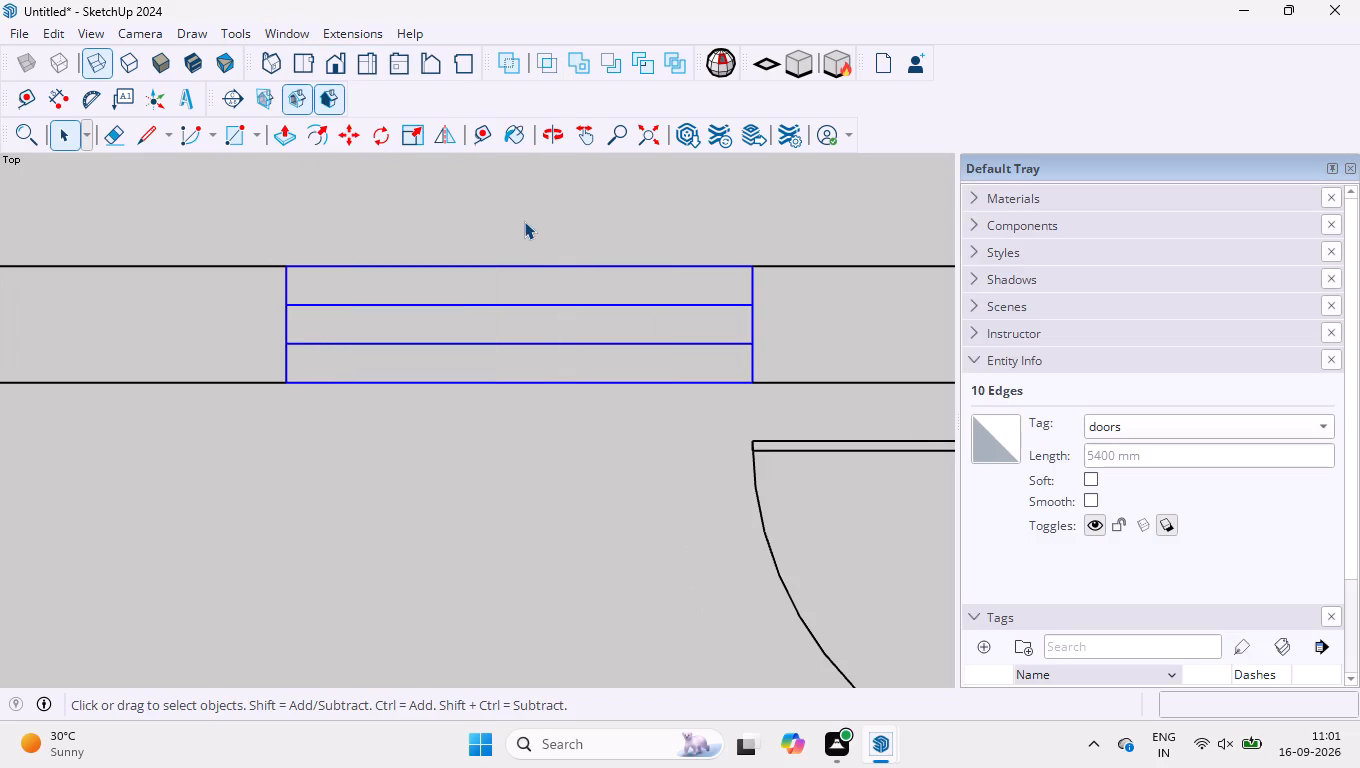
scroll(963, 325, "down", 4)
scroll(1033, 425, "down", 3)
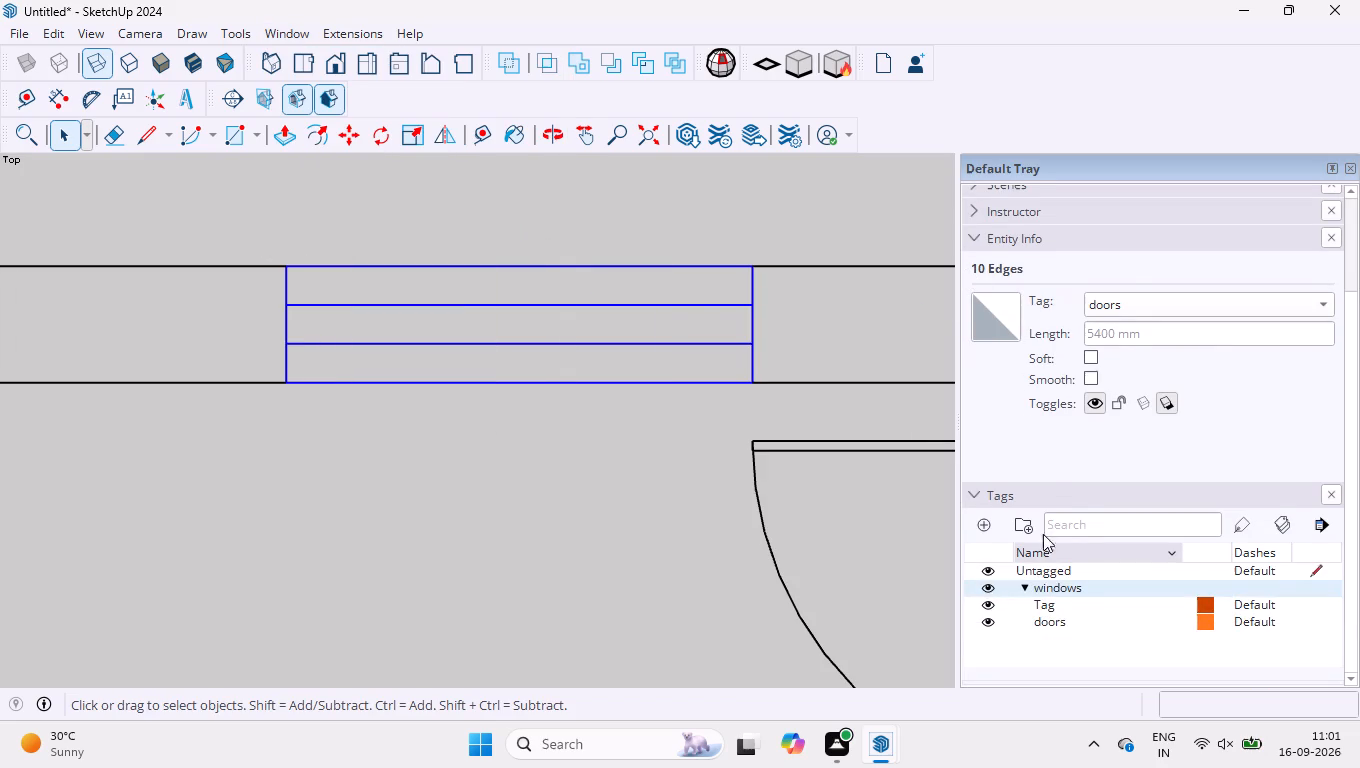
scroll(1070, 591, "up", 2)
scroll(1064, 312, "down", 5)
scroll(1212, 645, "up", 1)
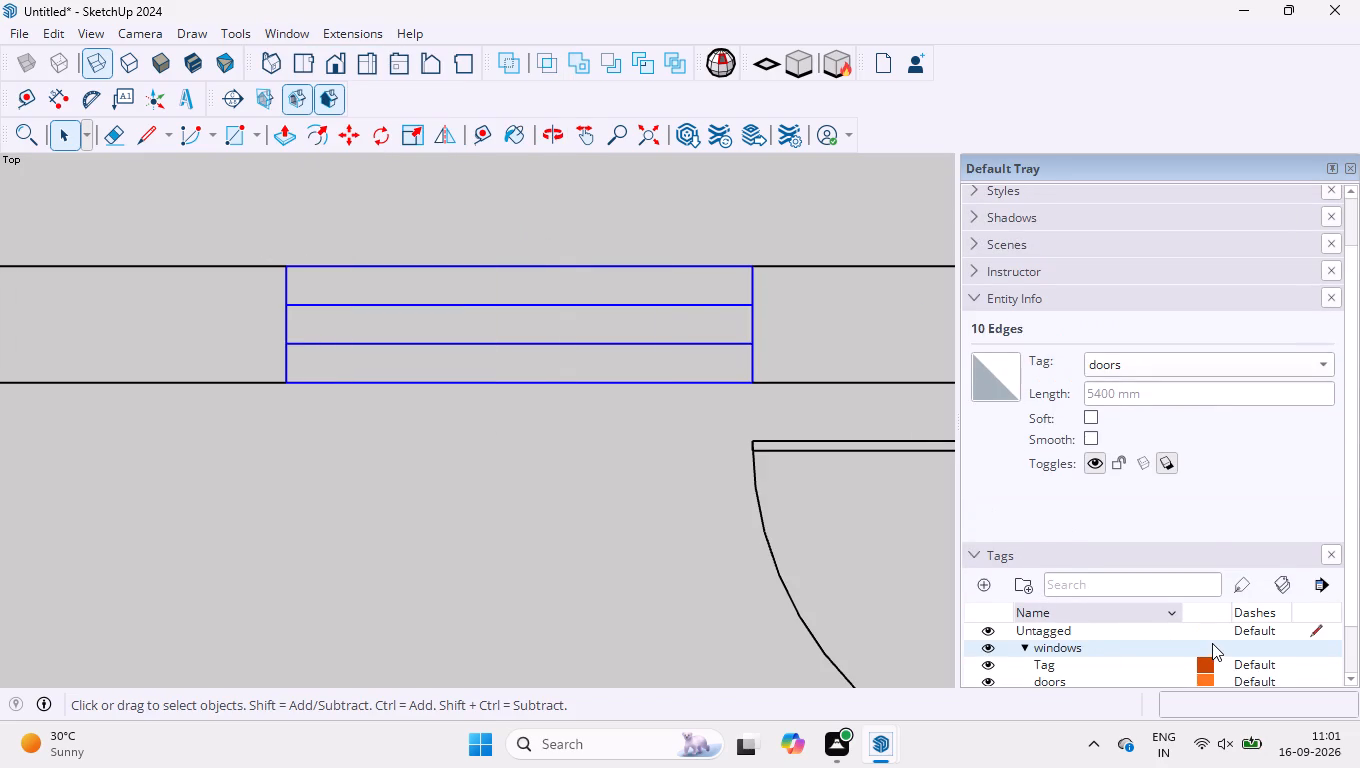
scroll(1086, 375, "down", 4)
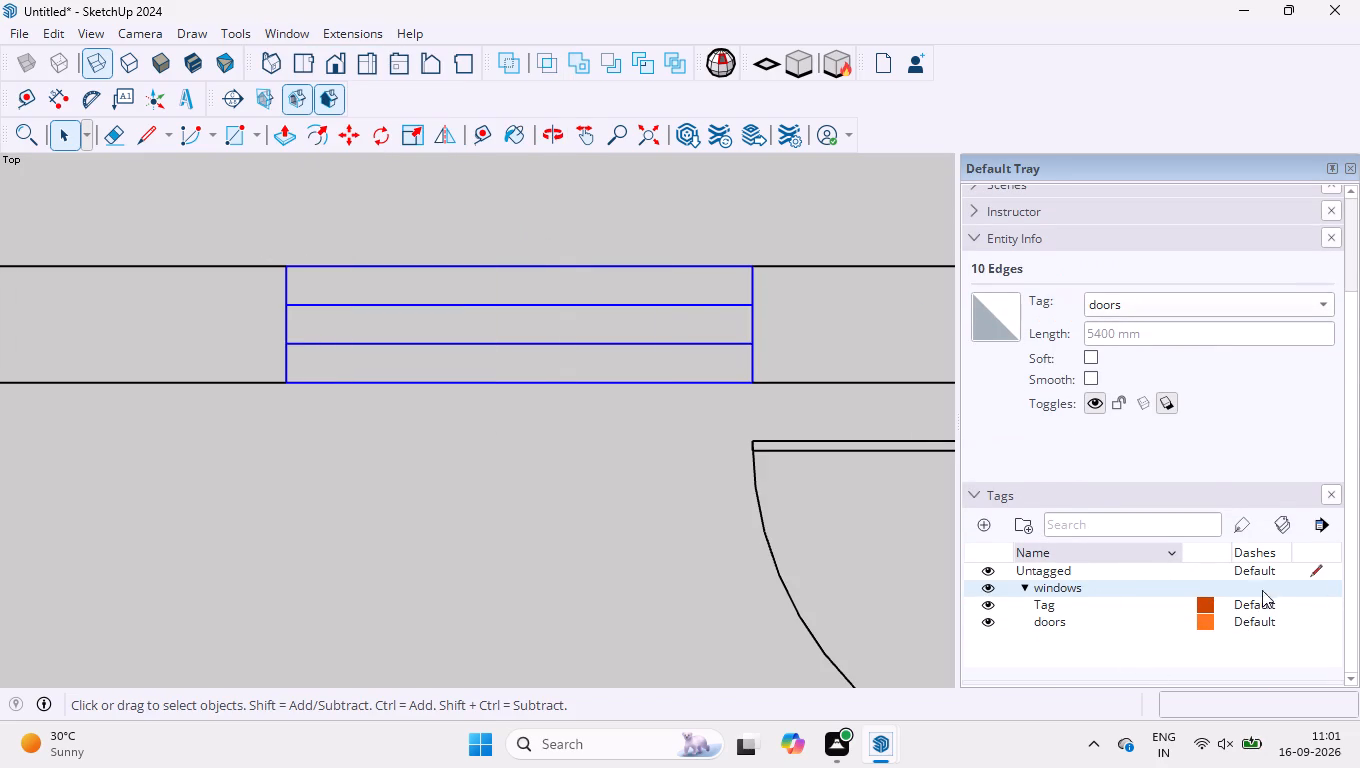
Set the dash style of the new tag in the windows folder to a solid line.
key("Return")
left_click(1240, 602)
scroll(954, 526, "down", 3)
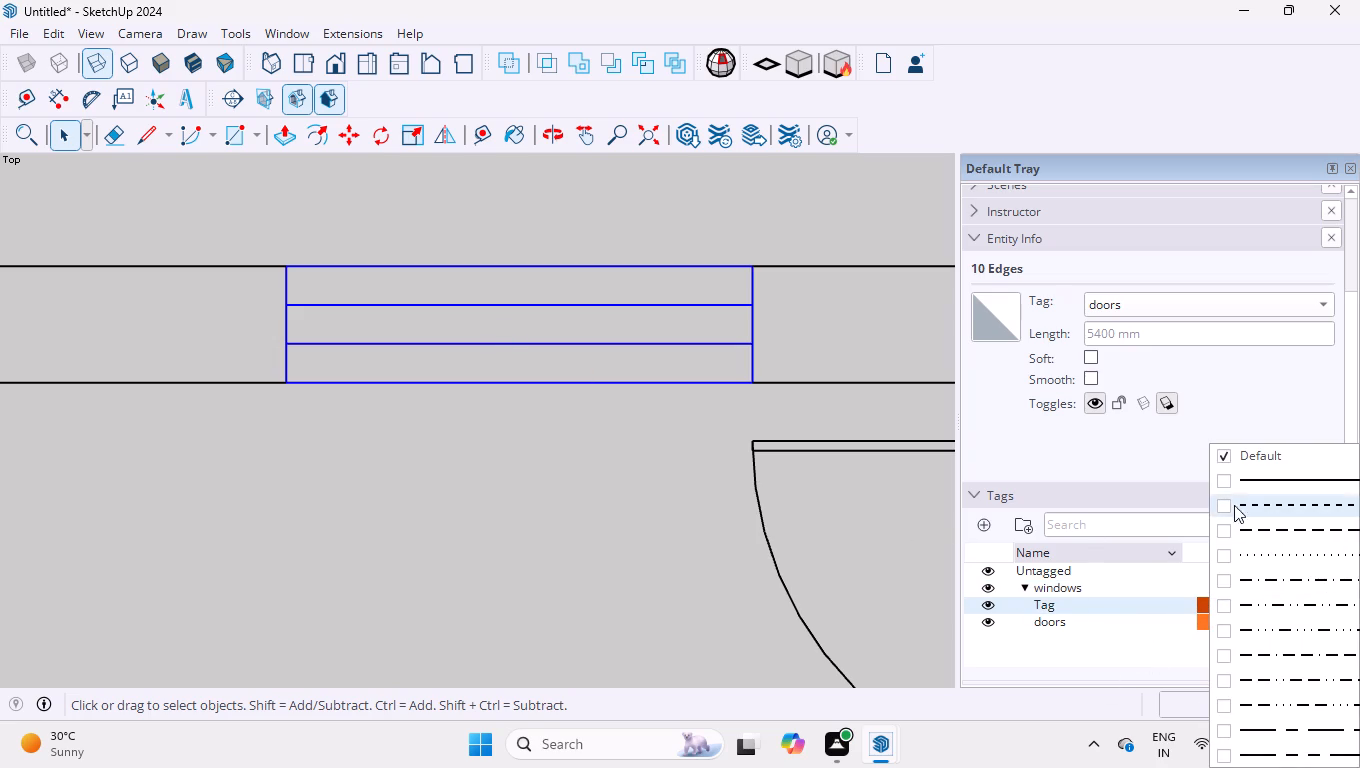
left_click(1247, 478)
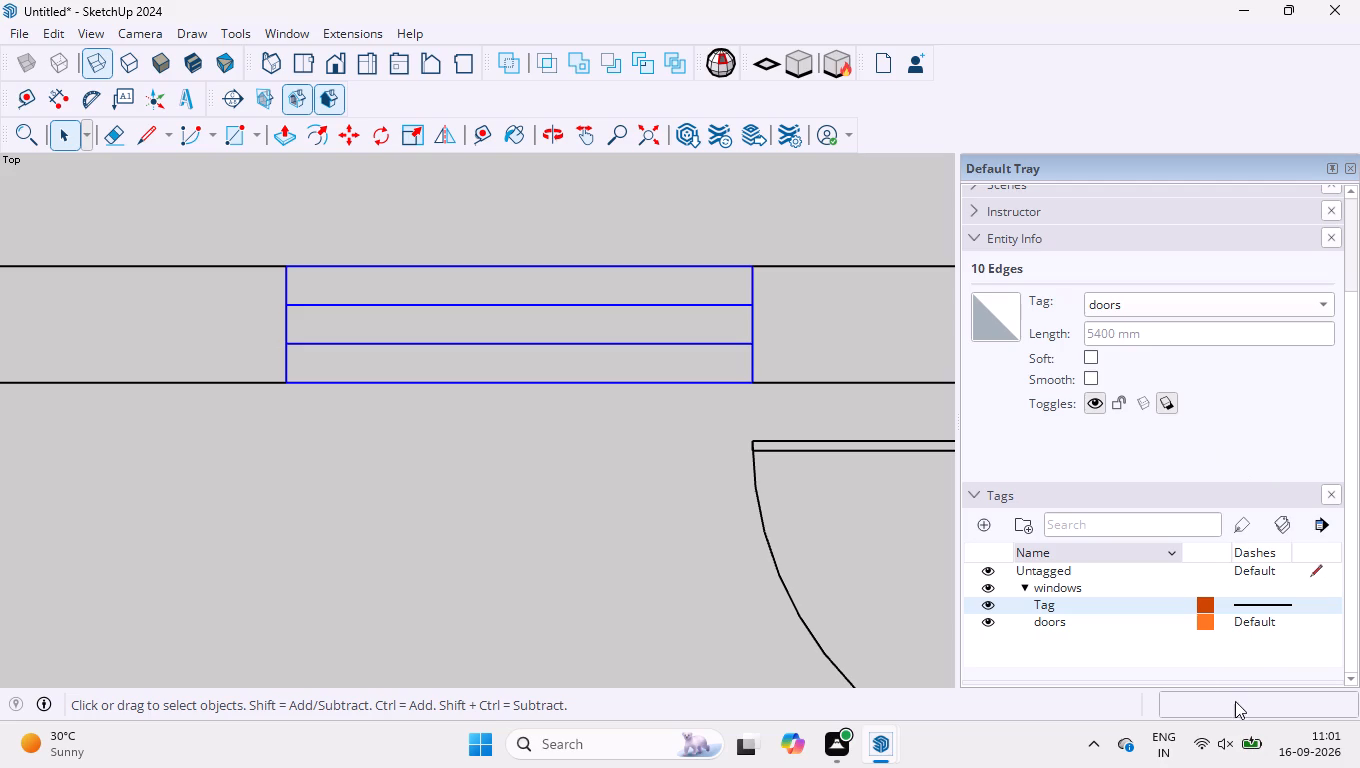
scroll(1073, 550, "down", 2)
key("Return")
Hide and show the new tag and the doors tag to check which plan objects each one controls.
left_click(987, 607)
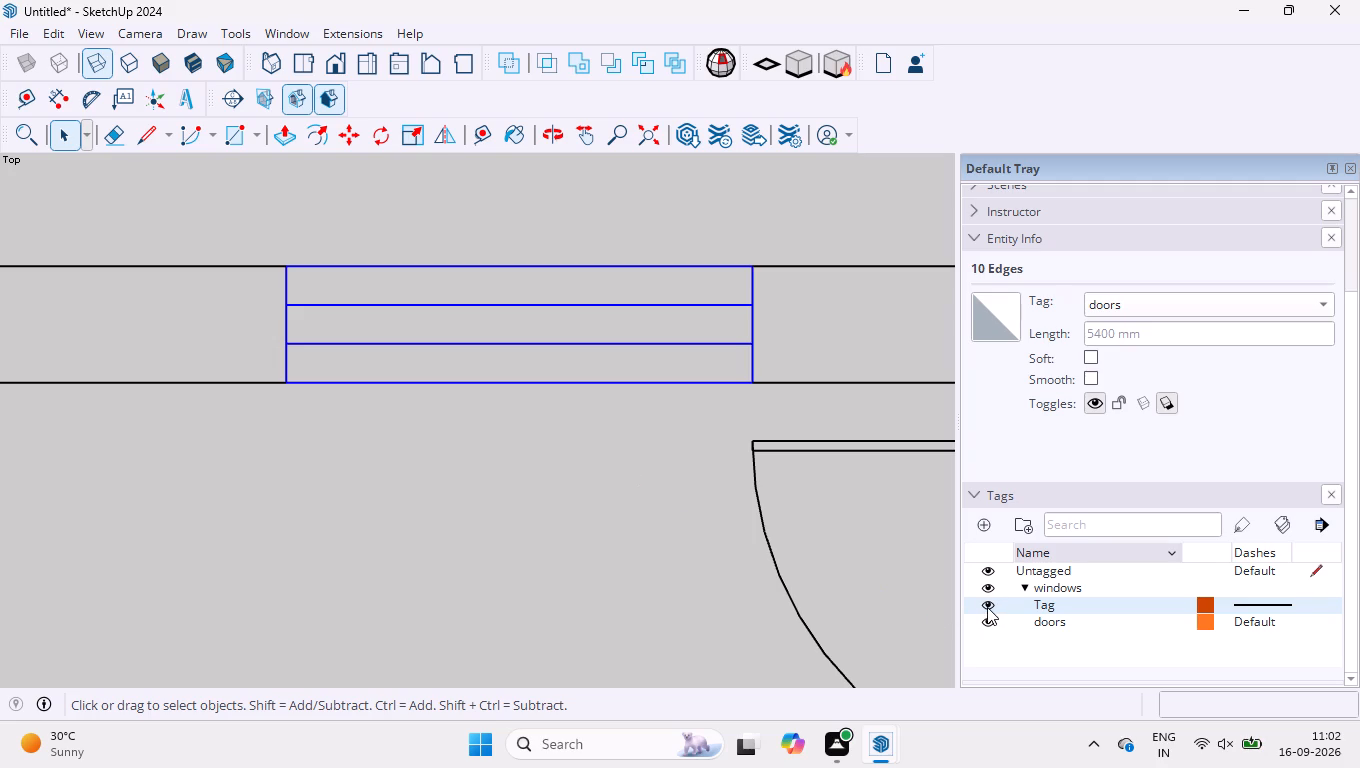
left_click(987, 607)
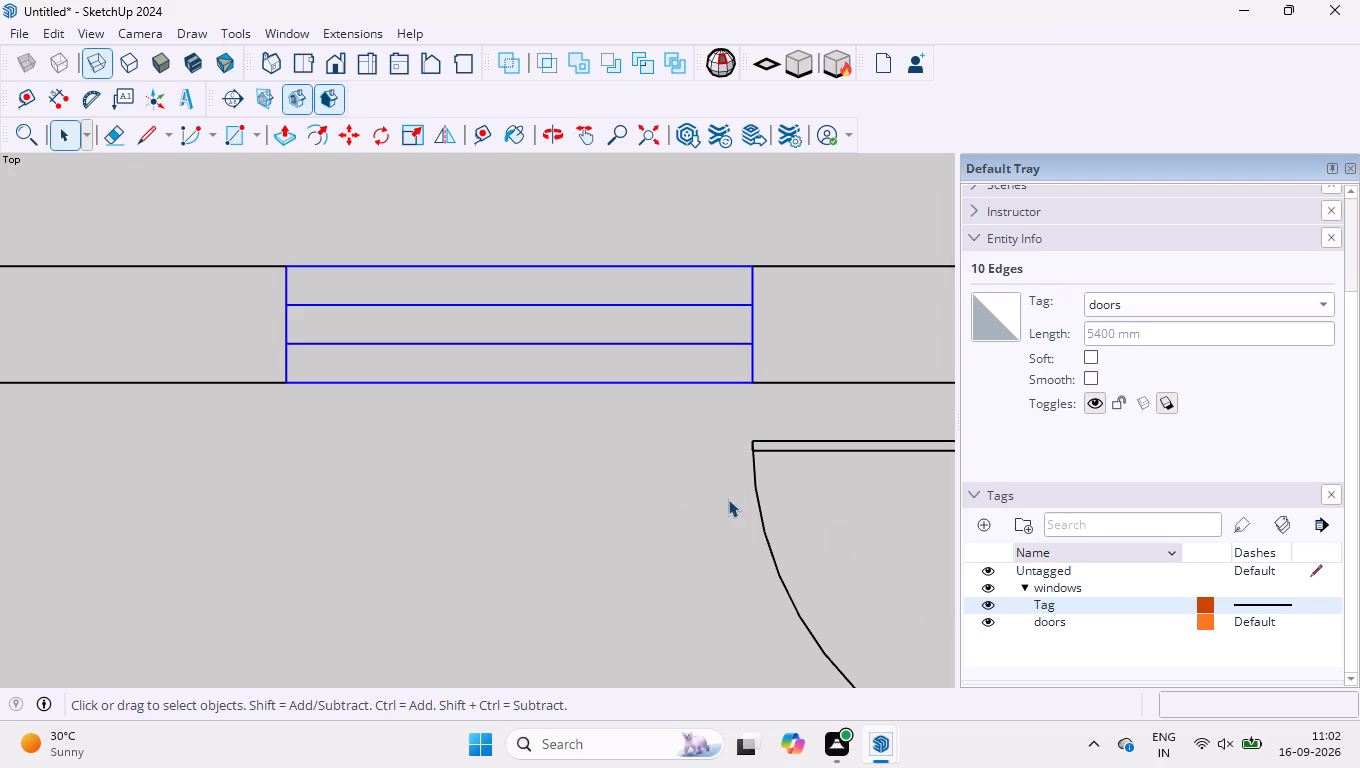
left_click(712, 502)
scroll(639, 471, "down", 4)
scroll(629, 270, "down", 7)
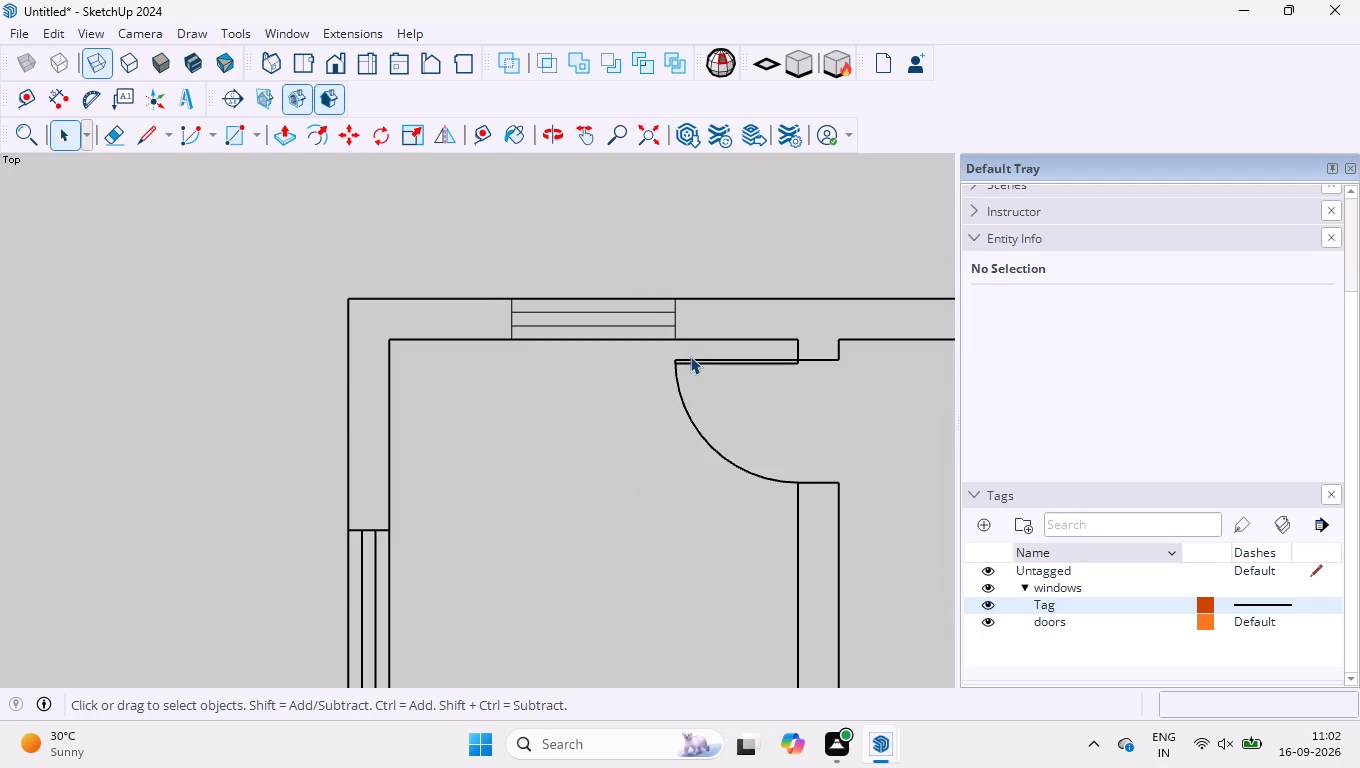
left_click_drag(653, 346, 835, 530)
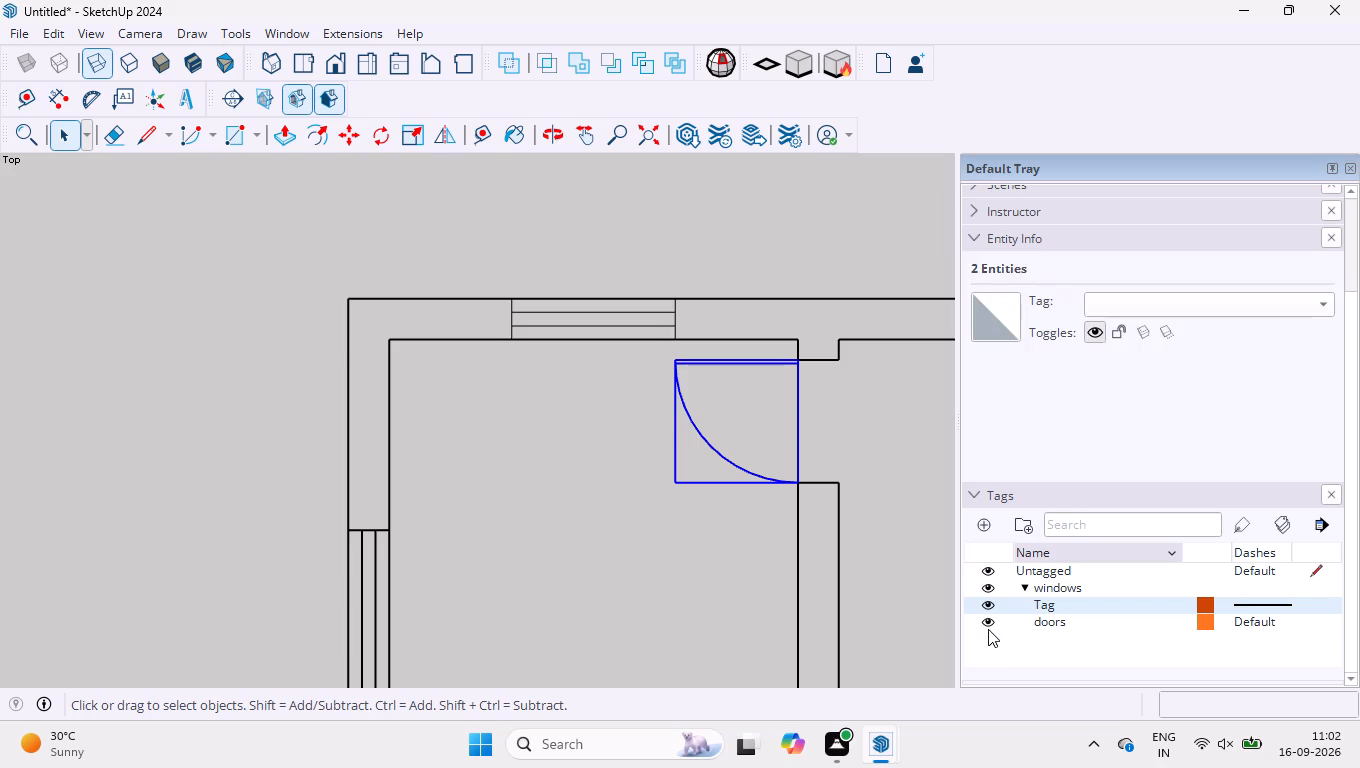
left_click(985, 624)
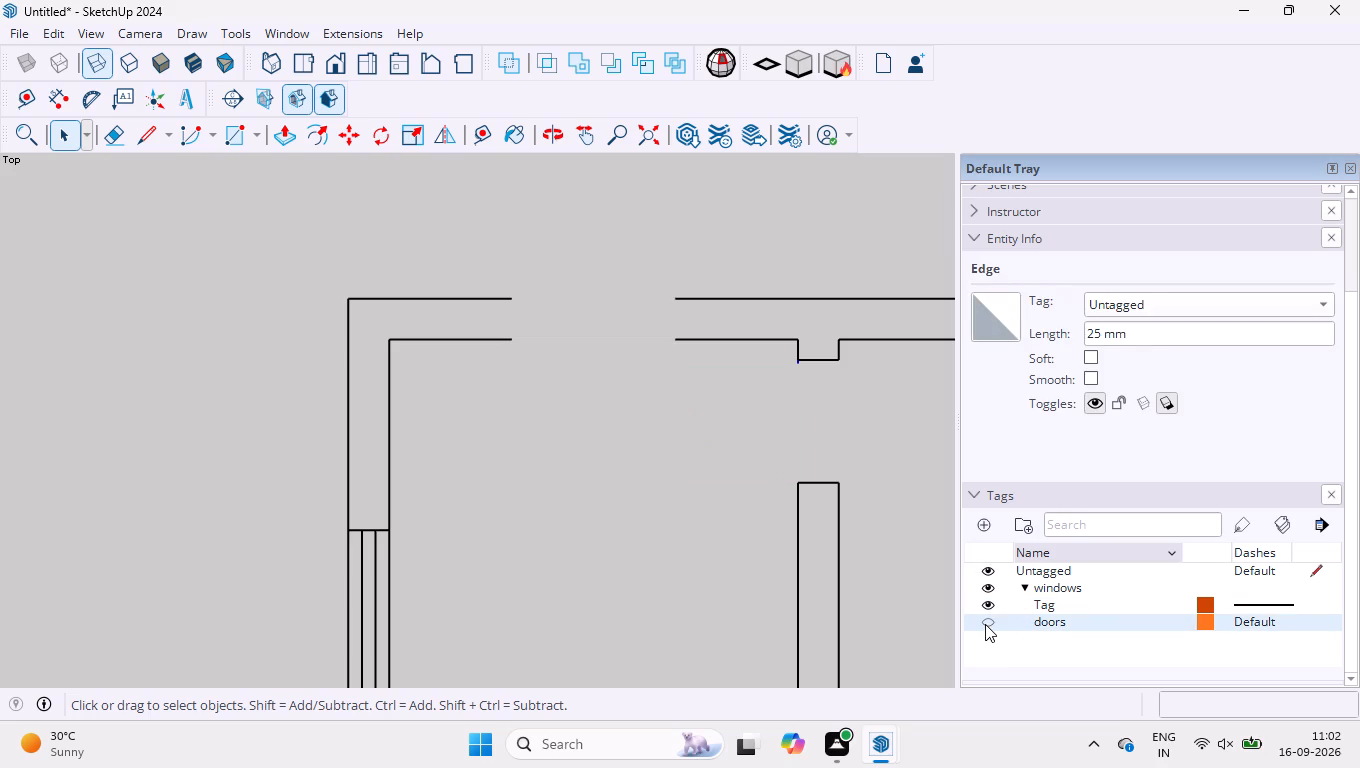
left_click(992, 622)
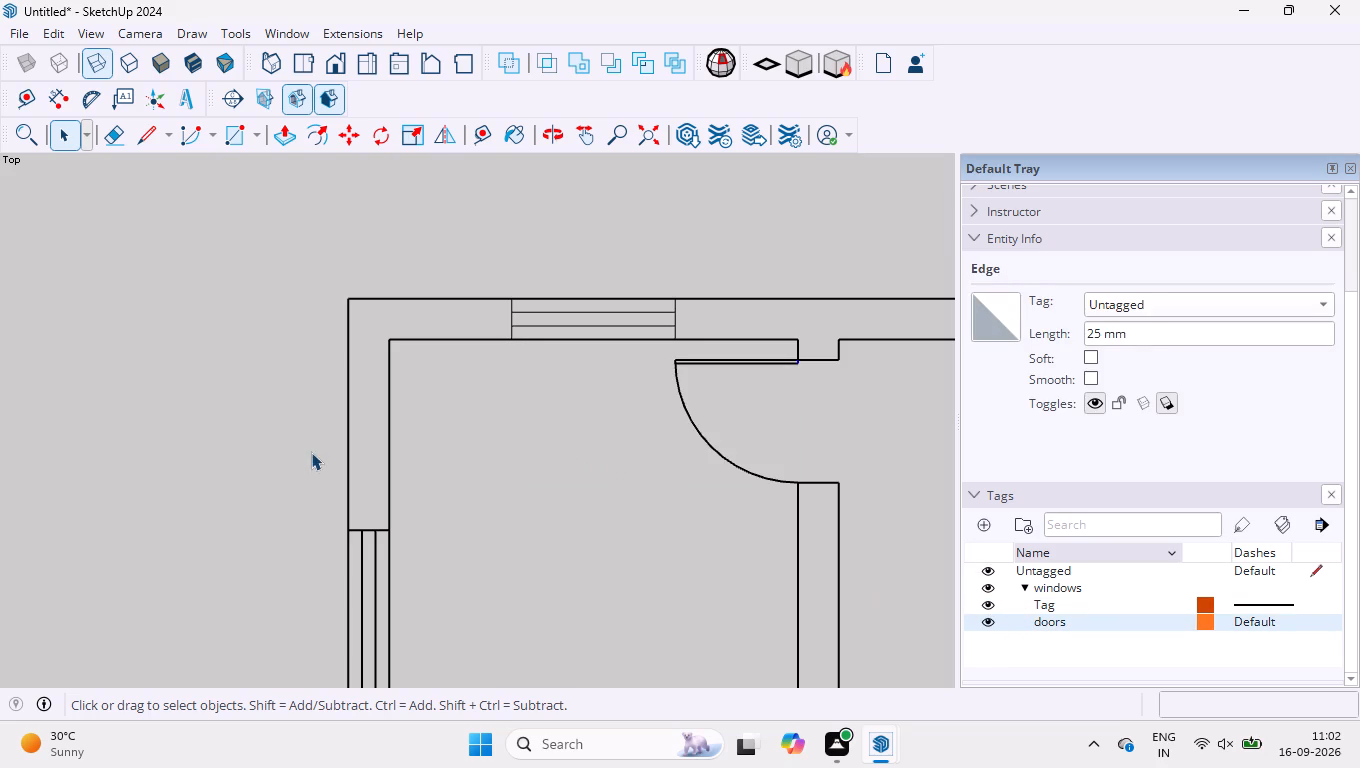
Select the upper-wall window's edges and toggle the doors tag's visibility again to check whether the window follows it.
left_click(311, 452)
left_click(535, 466)
scroll(538, 456, "down", 2)
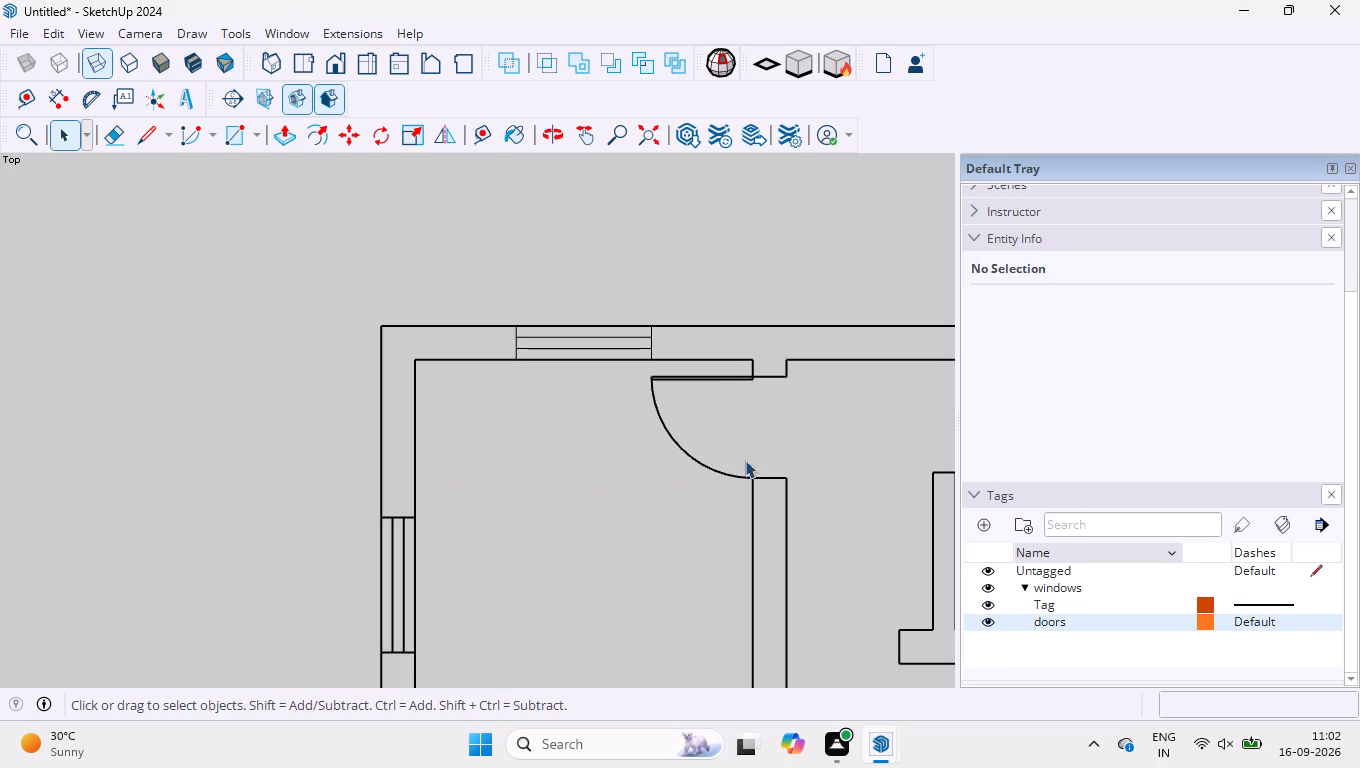
scroll(581, 345, "up", 3)
left_click_drag(432, 282, 669, 377)
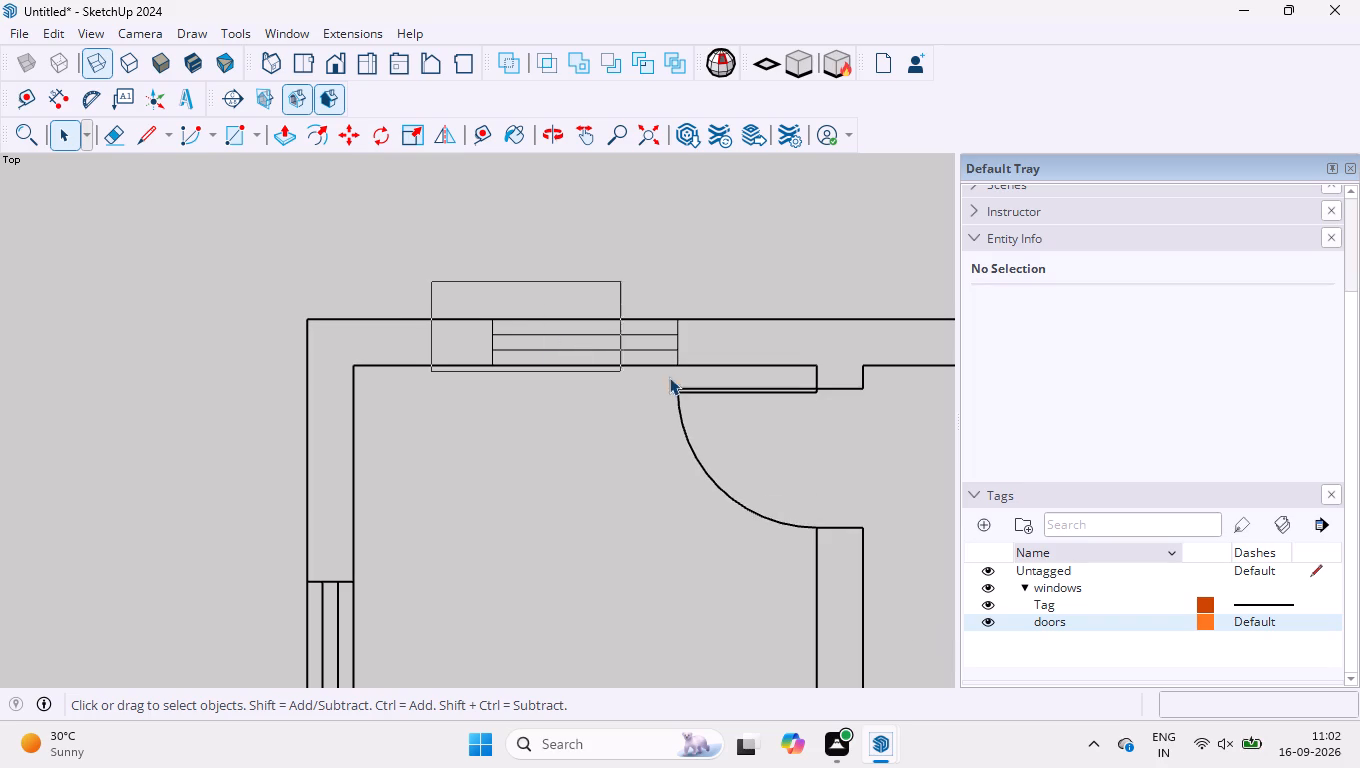
left_click_drag(669, 377, 690, 381)
left_click(986, 625)
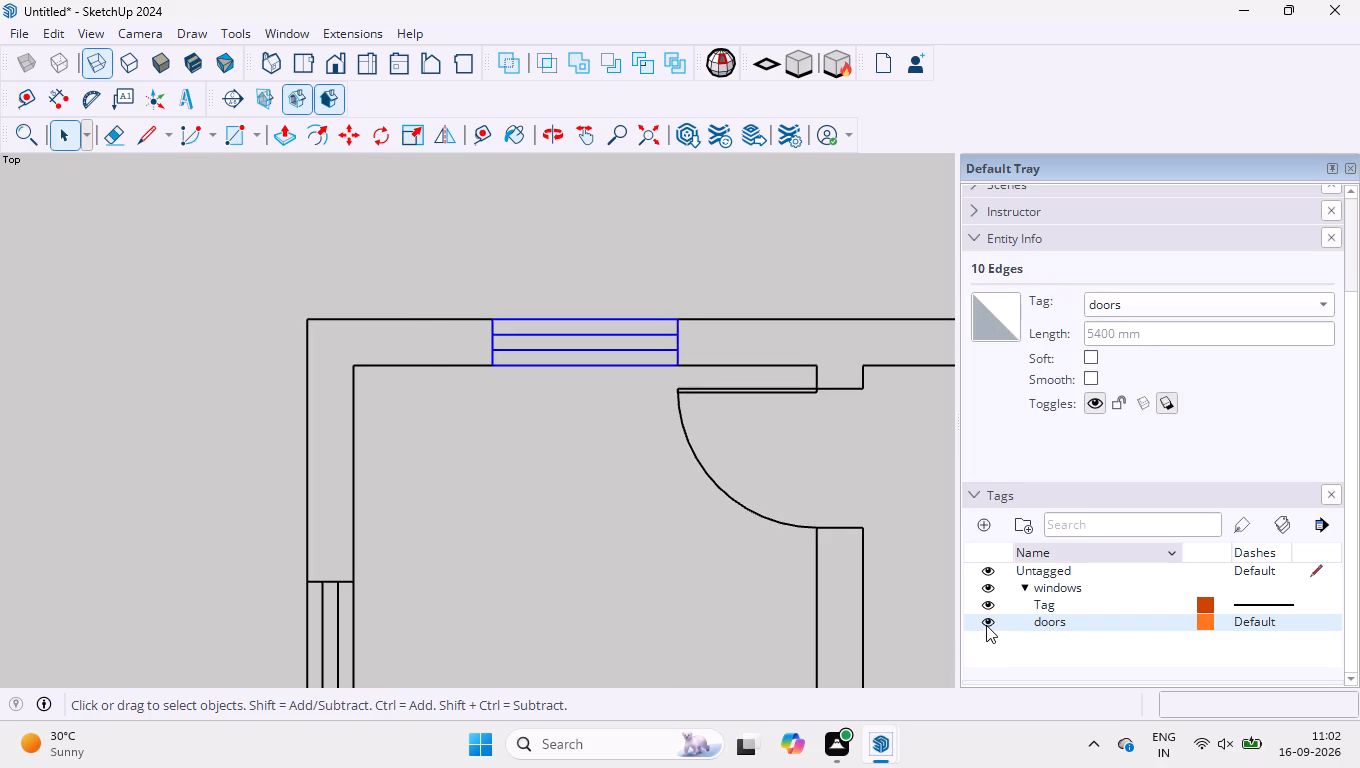
left_click(985, 624)
scroll(574, 406, "down", 2)
right_click(574, 402)
left_click(614, 527)
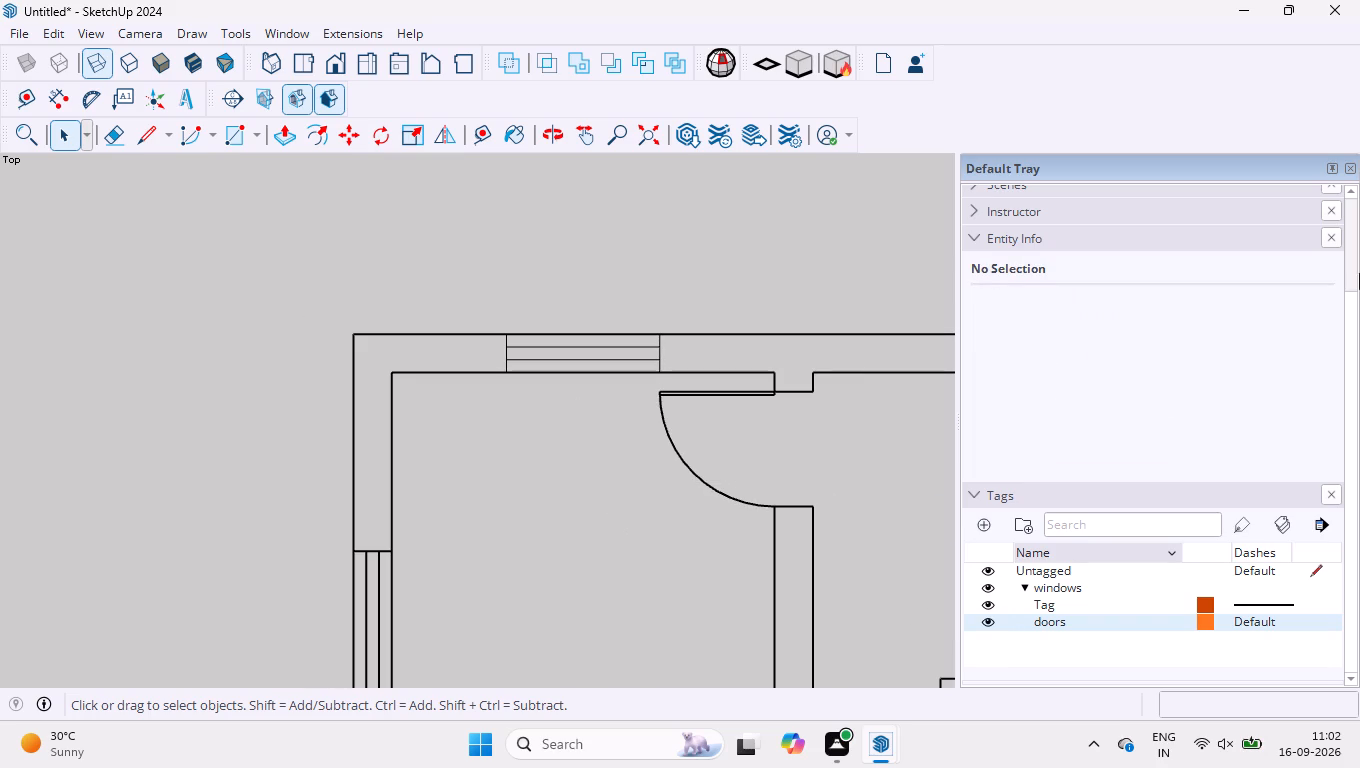
Close the default tray and return to the view of the whole floor plan.
left_click(1350, 170)
scroll(657, 260, "down", 14)
scroll(764, 306, "up", 3)
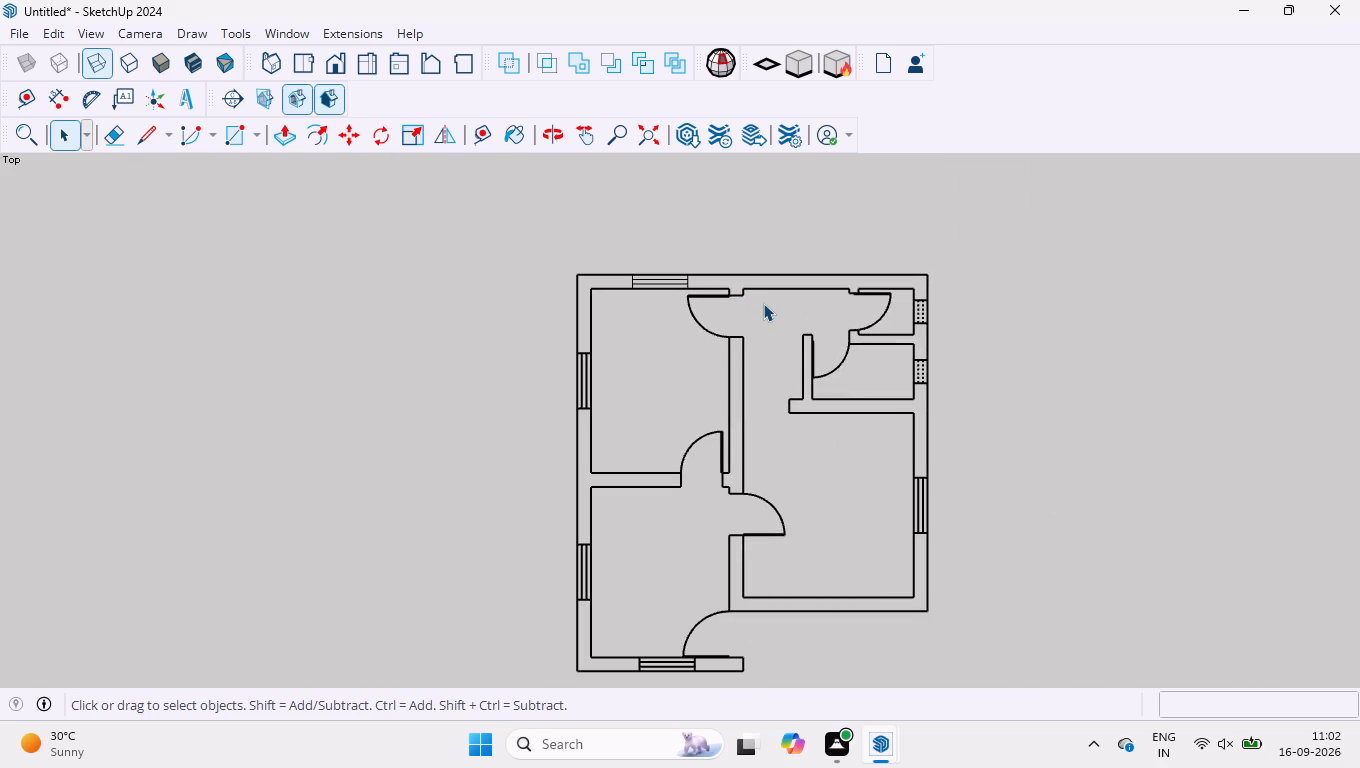
scroll(757, 288, "up", 2)
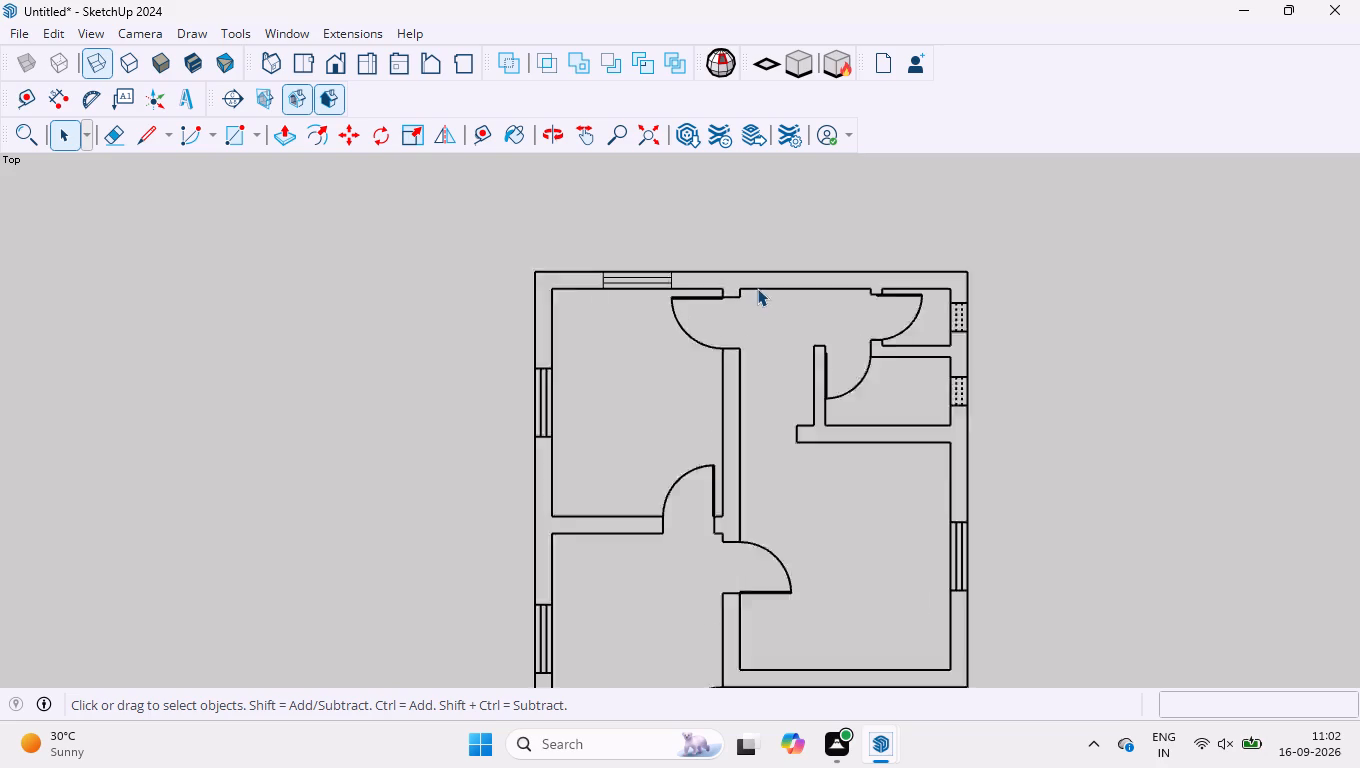
Select the upper-wall window and the door beside it, leaving the adjoining wall edges out of the selection.
scroll(757, 288, "up", 7)
left_click_drag(421, 239, 621, 398)
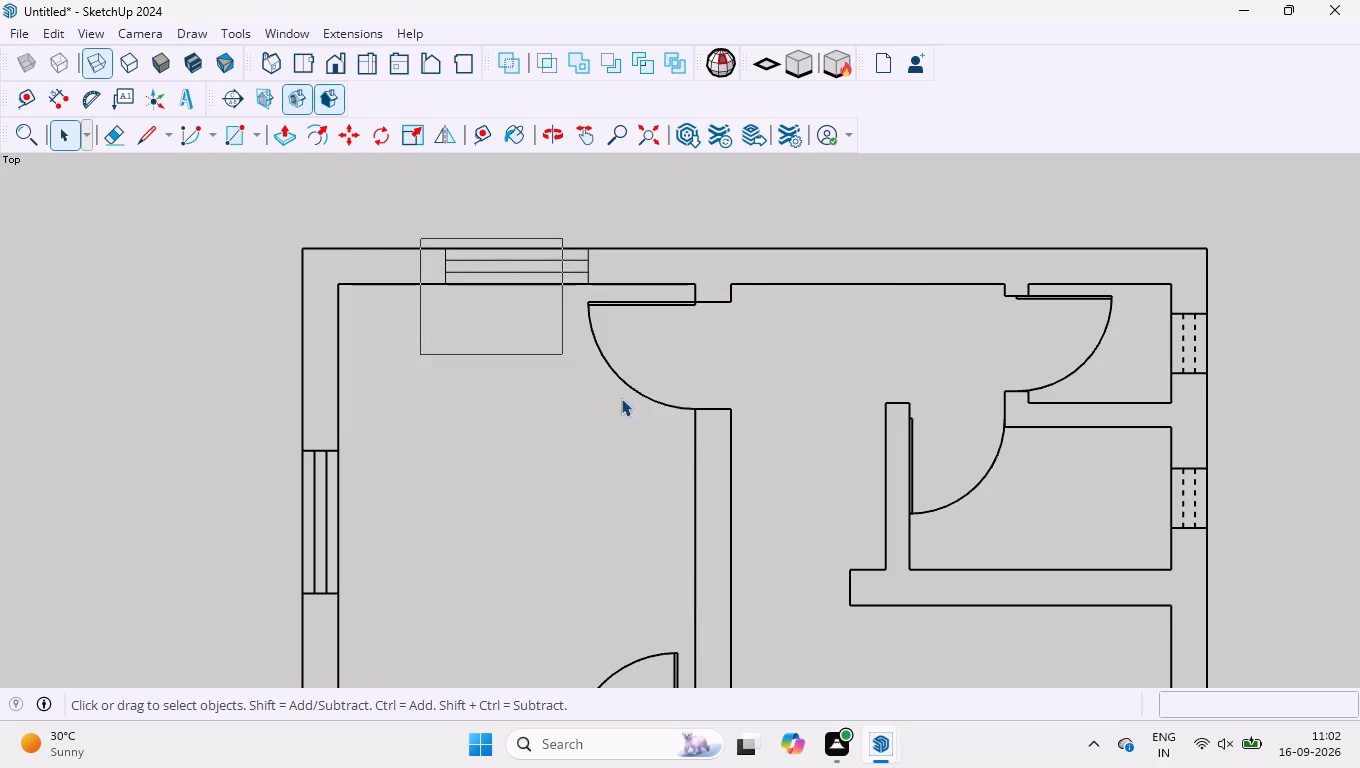
left_click_drag(621, 398, 712, 435)
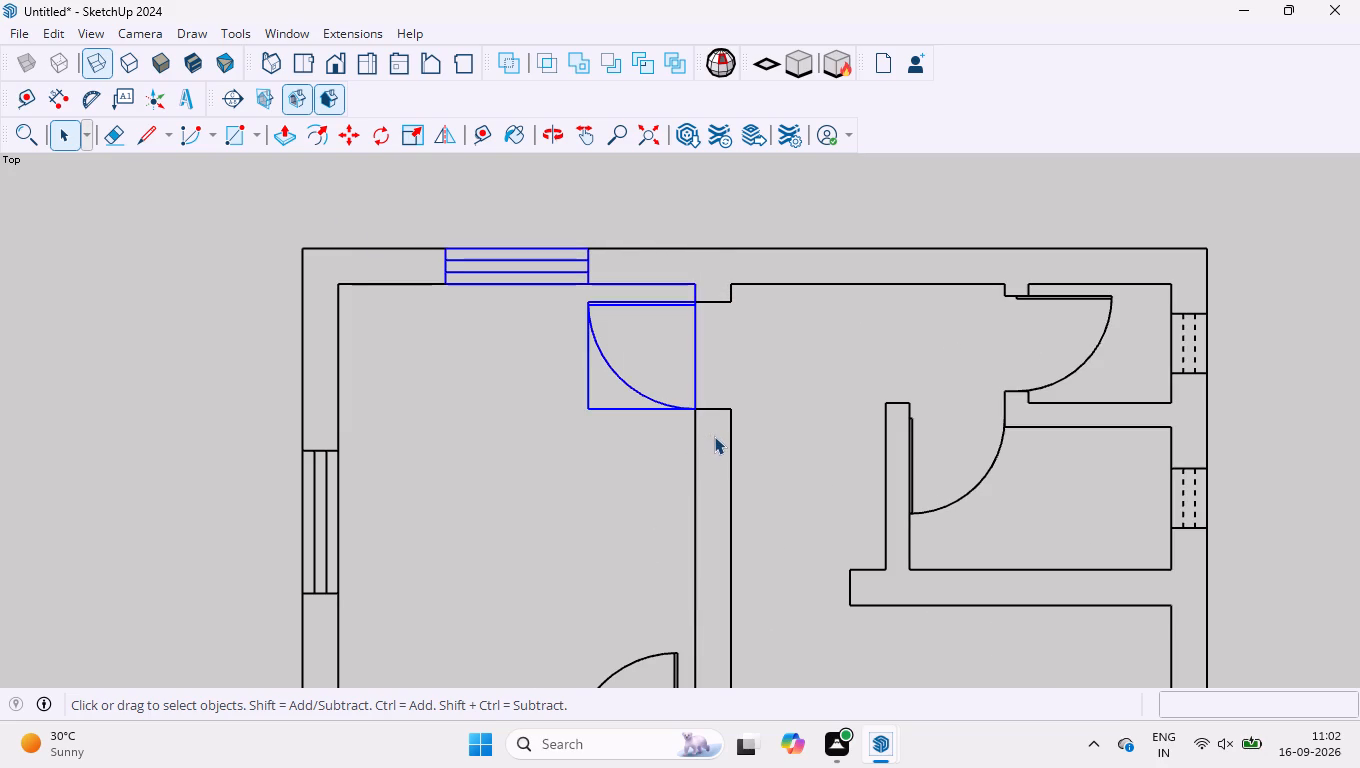
scroll(635, 293, "up", 3)
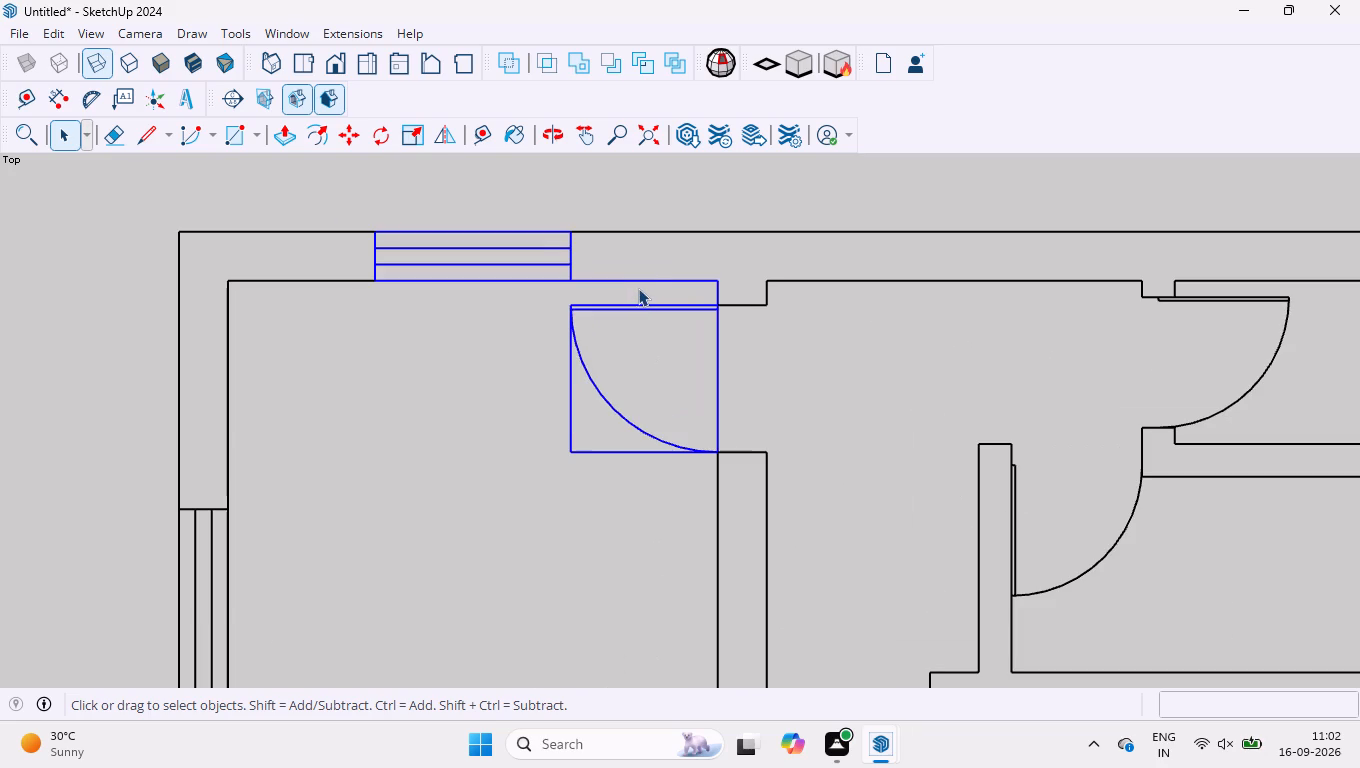
left_click(645, 280, "shift")
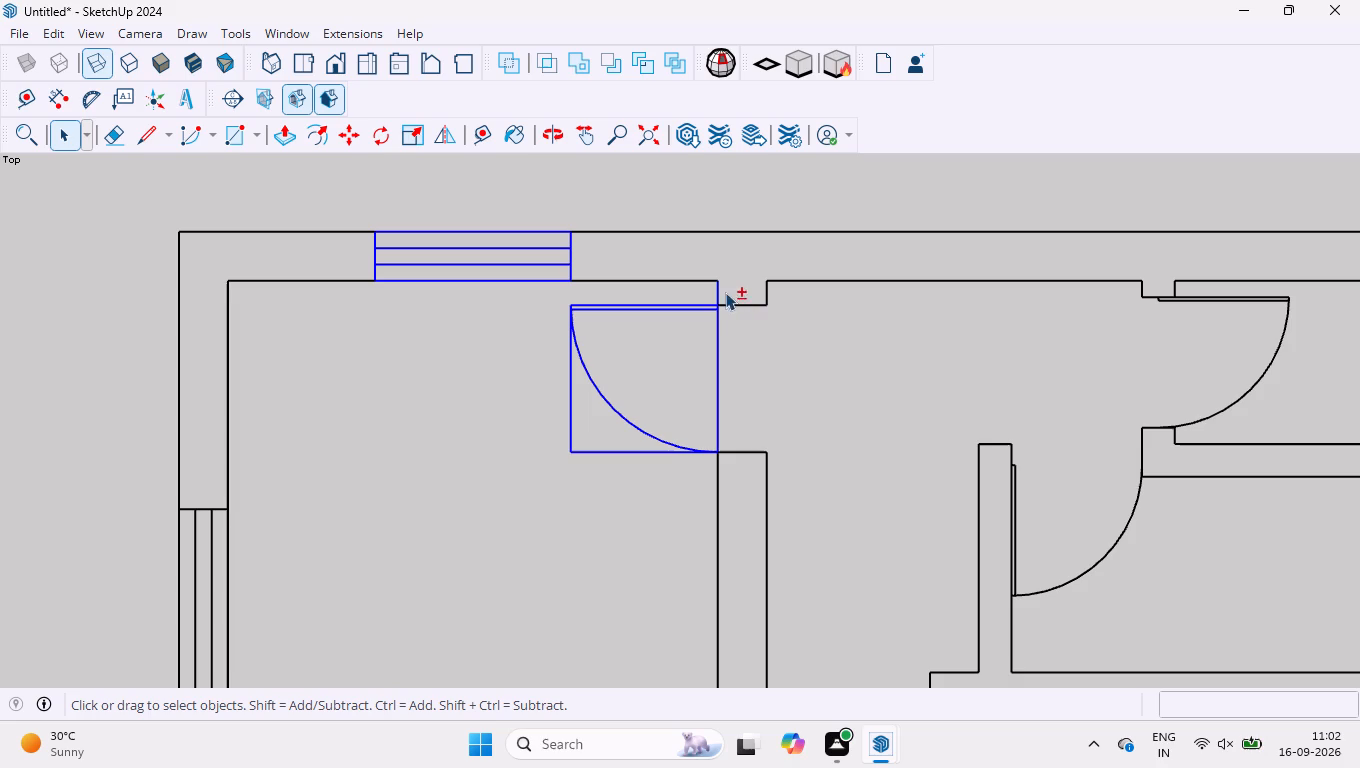
left_click(714, 289, "shift")
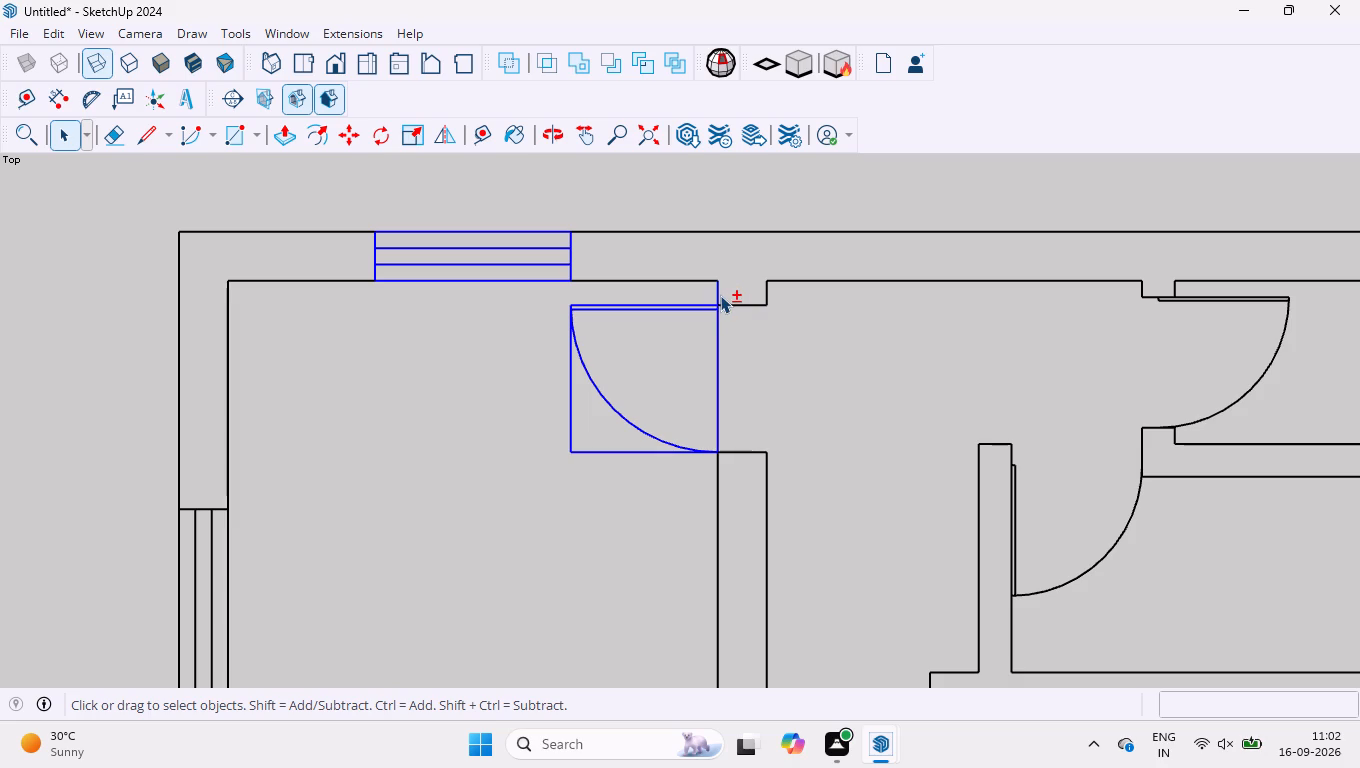
left_click(718, 296, "shift")
scroll(700, 248, "down", 9, "shift")
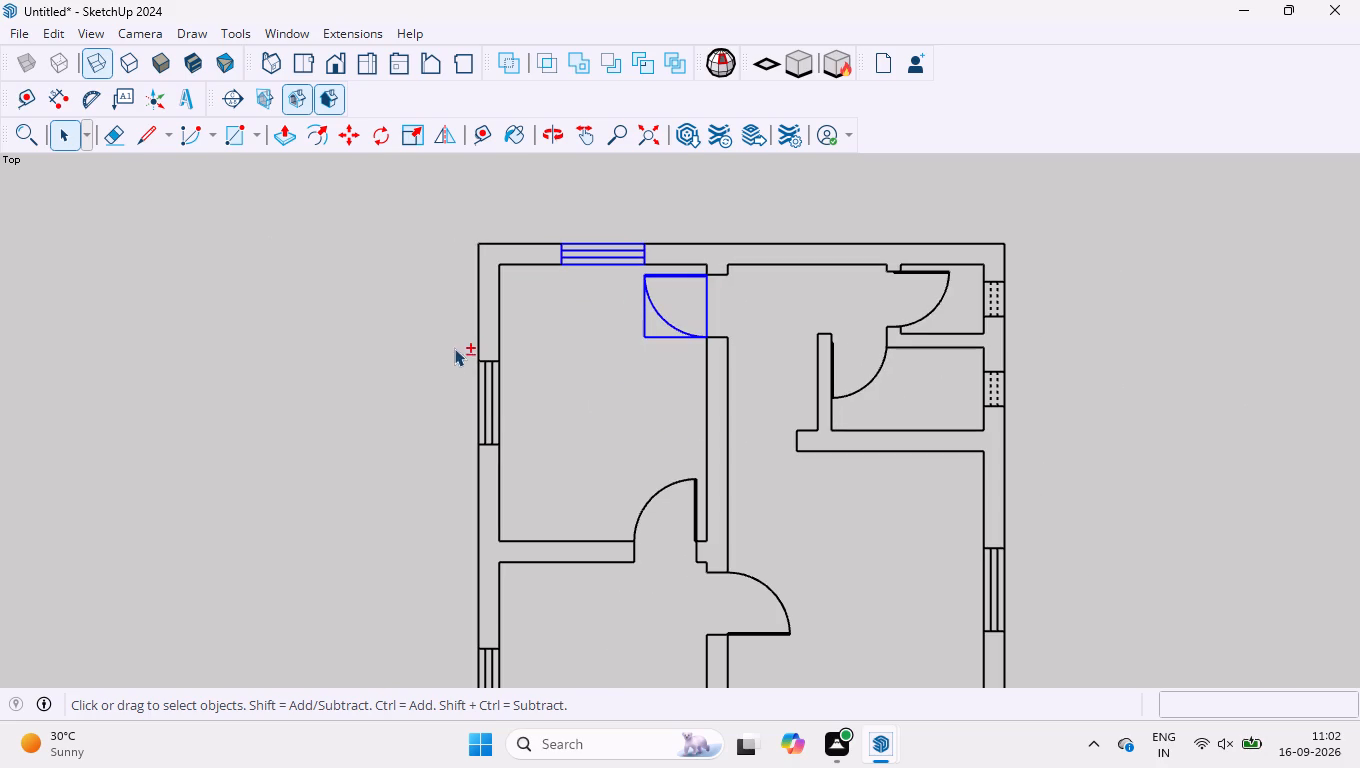
Add the upper-left room's side window and lower door, the two small-room doors and their dashed windows to the selection.
left_click_drag(454, 349, 547, 488, "shift")
left_click_drag(605, 460, 676, 540, "shift")
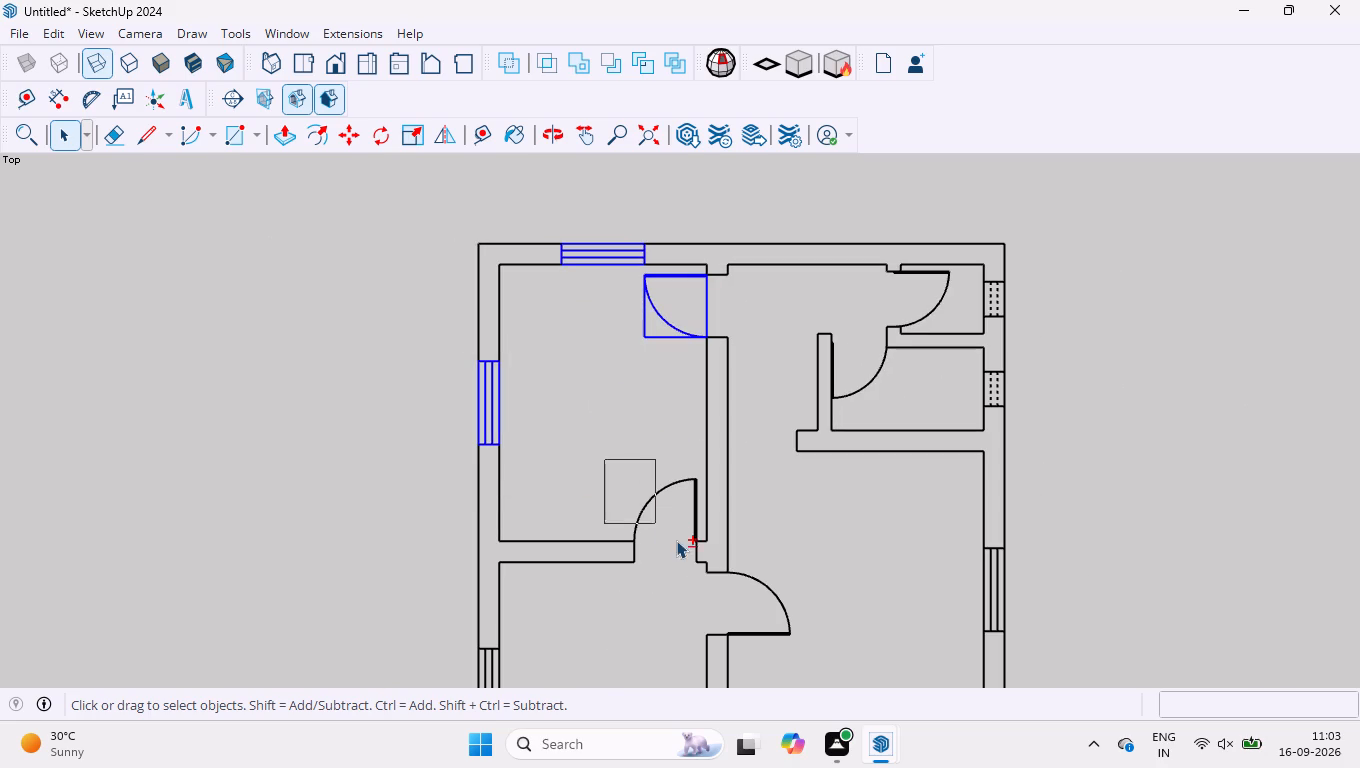
left_click_drag(676, 540, 714, 557, "shift")
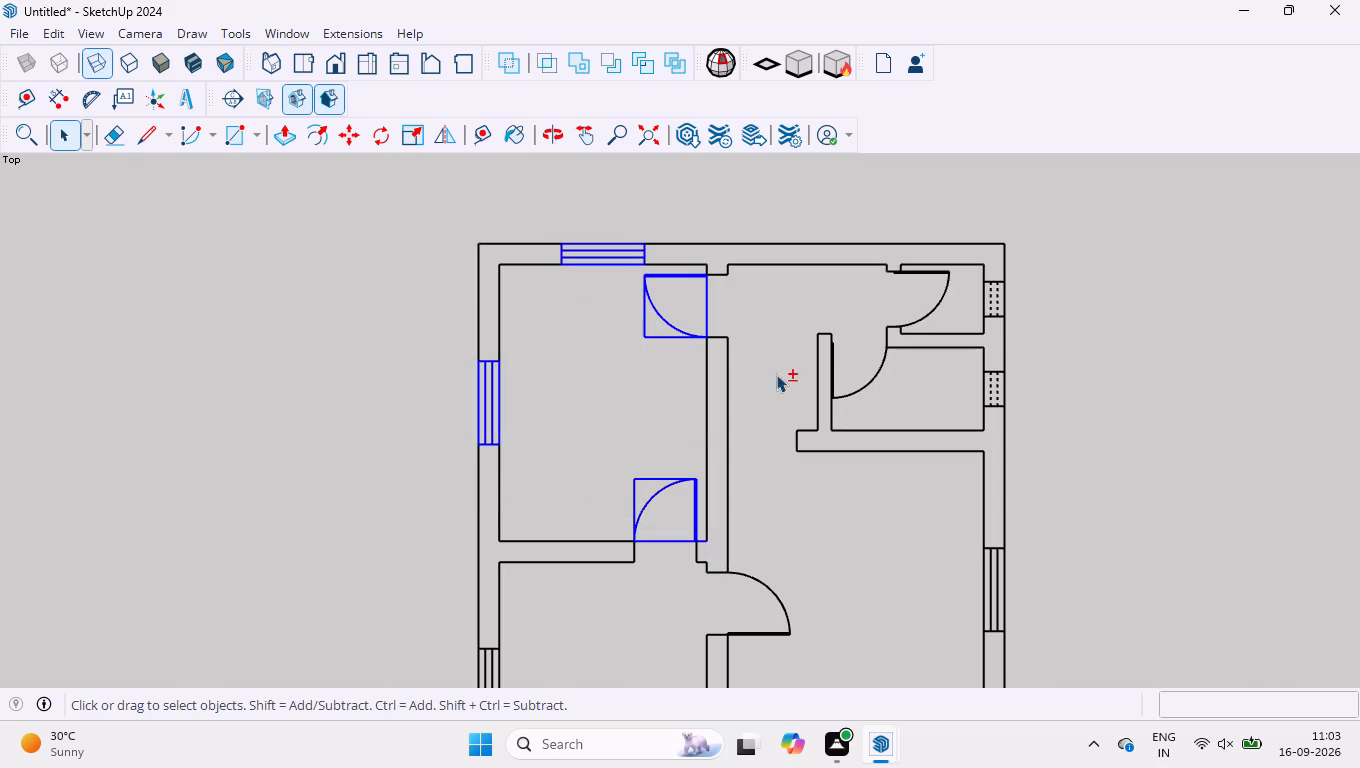
scroll(886, 276, "up", 3, "shift")
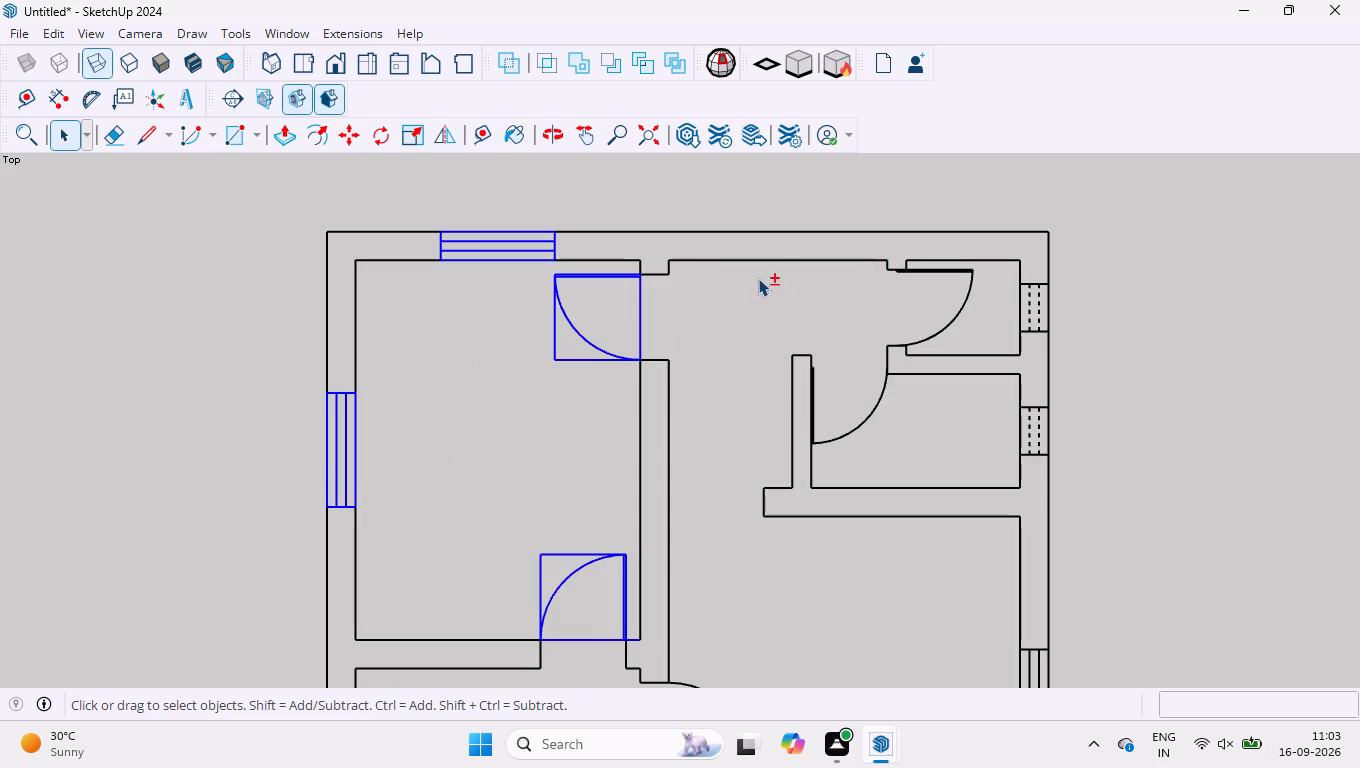
left_click_drag(741, 249, 975, 471, "shift")
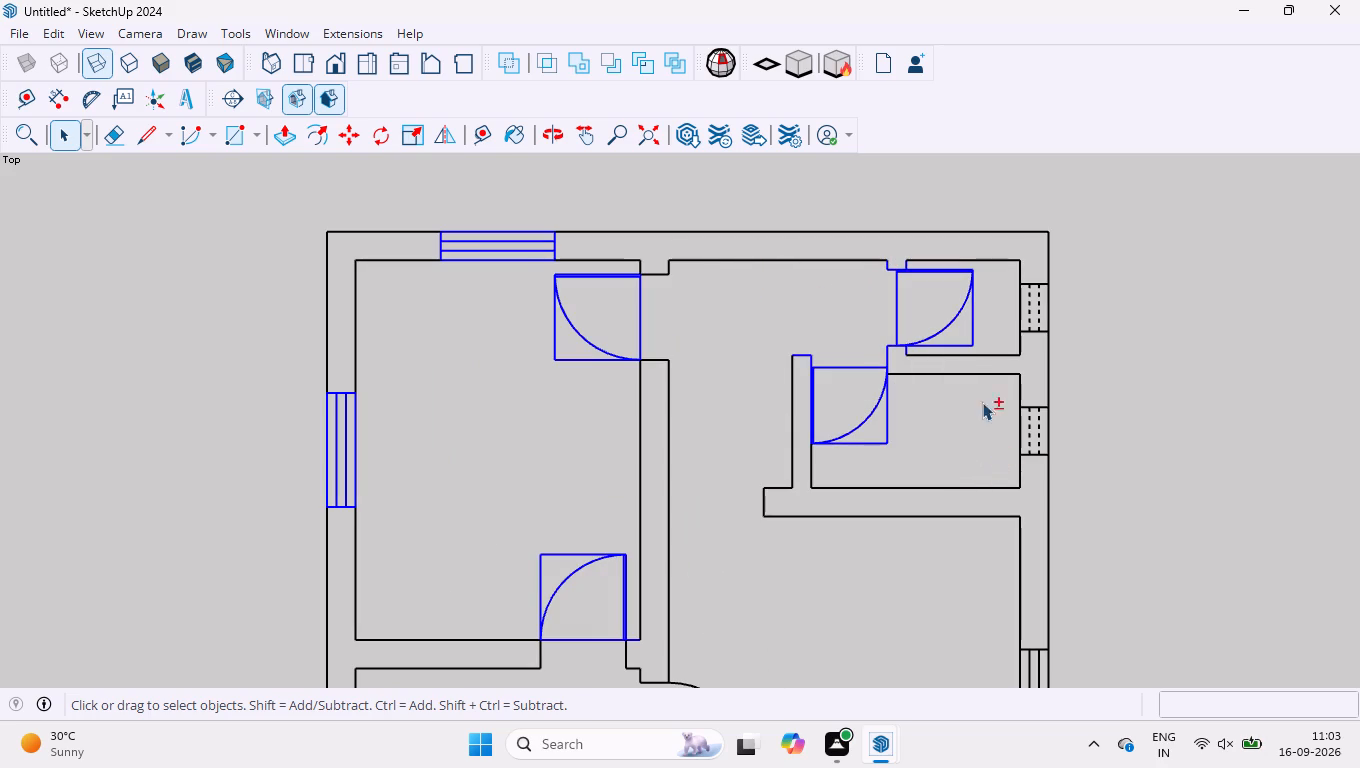
left_click_drag(990, 267, 1070, 493, "shift")
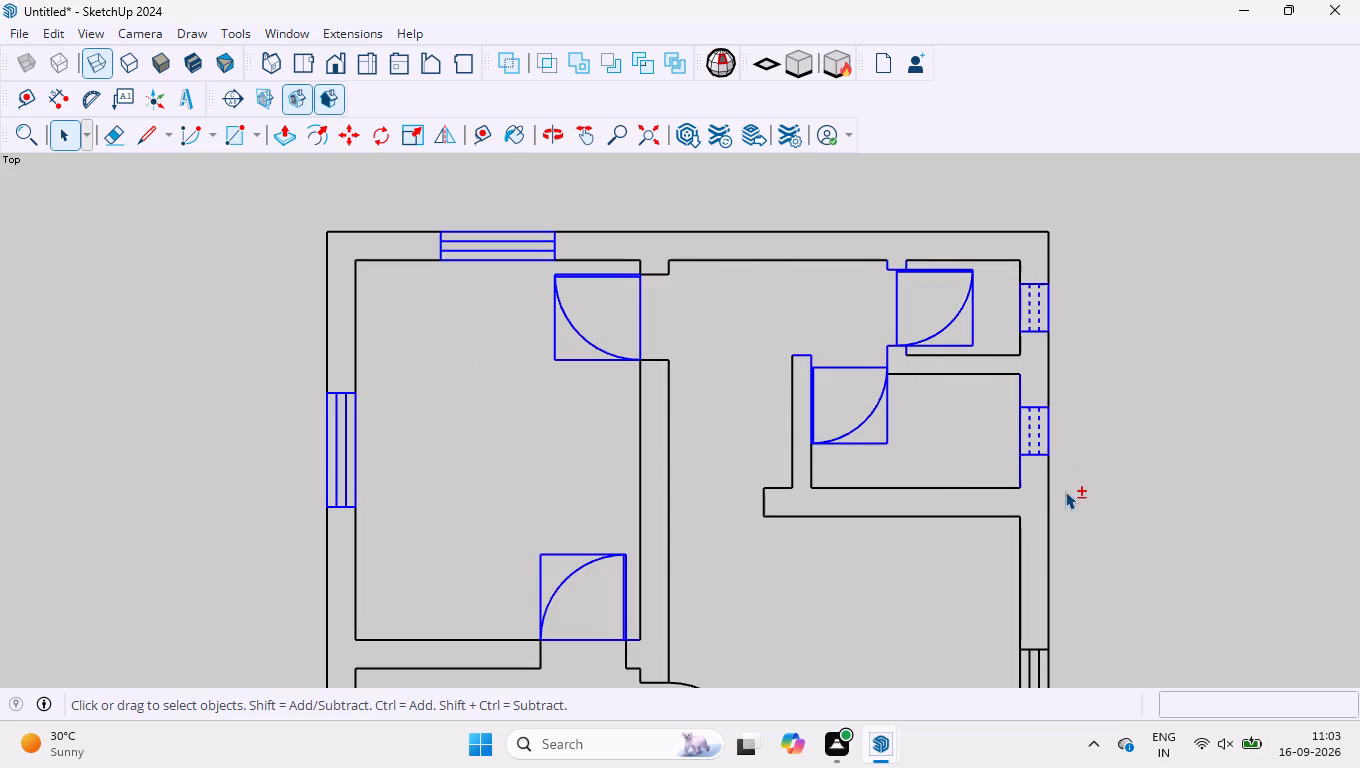
Add the remaining windows and doors in the lower half of the plan to the selection.
scroll(833, 245, "down", 7, "shift")
scroll(723, 649, "up", 4, "shift")
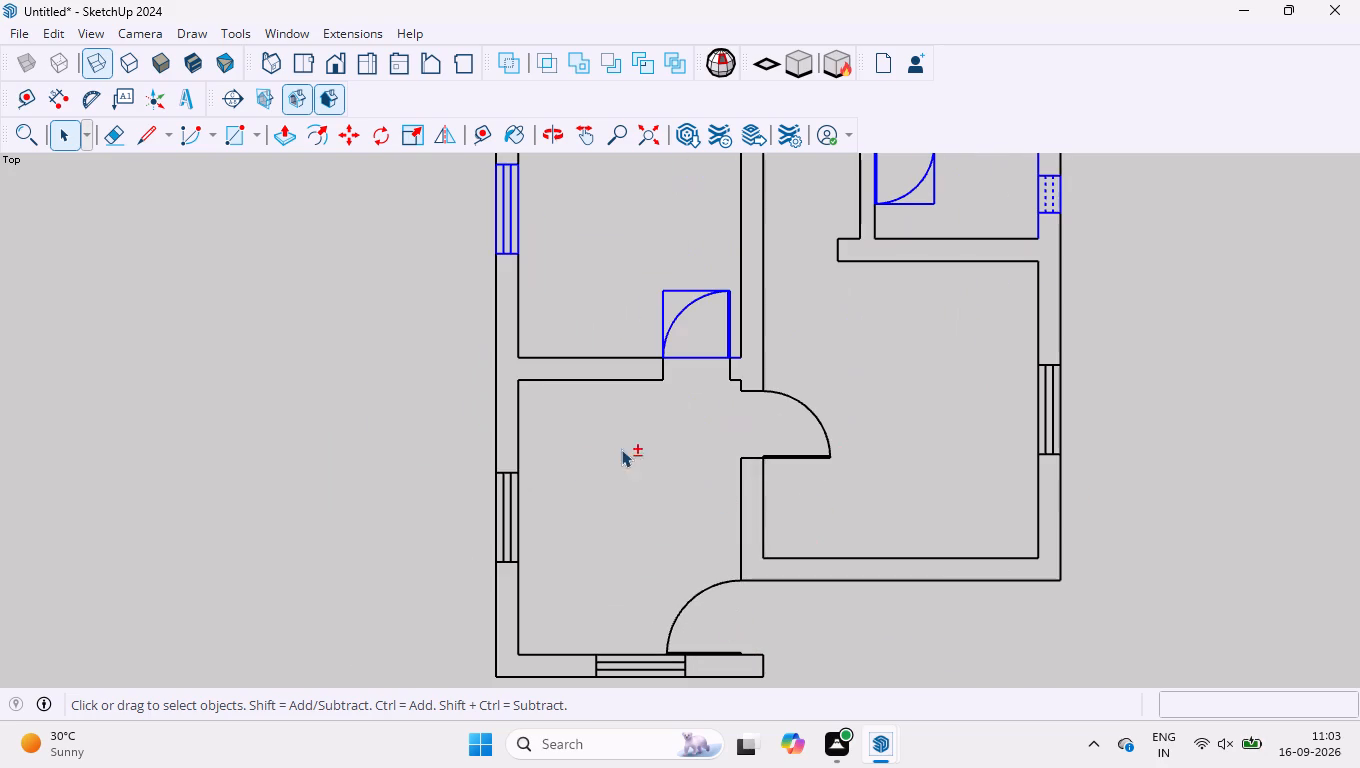
left_click_drag(440, 461, 744, 694, "shift")
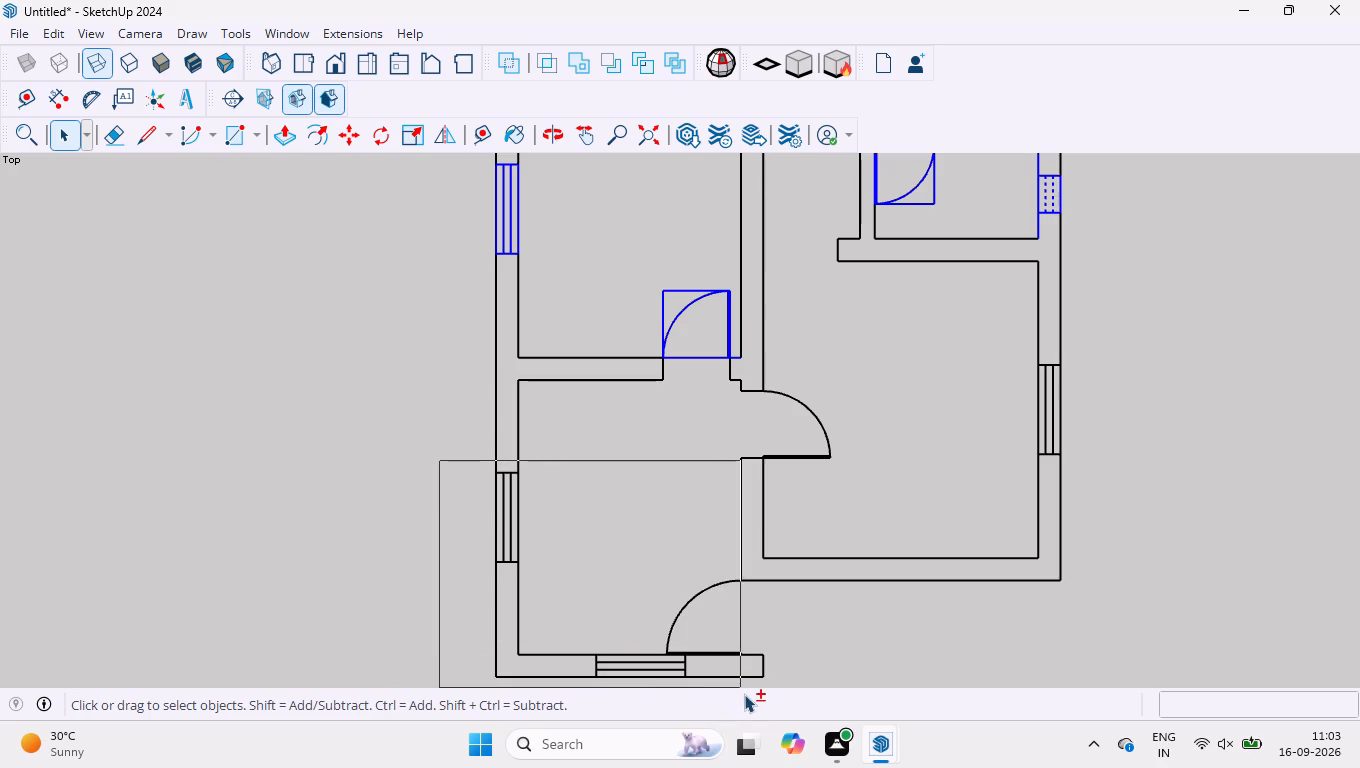
left_click_drag(744, 694, 748, 691, "shift")
left_click_drag(551, 644, 482, 688, "shift")
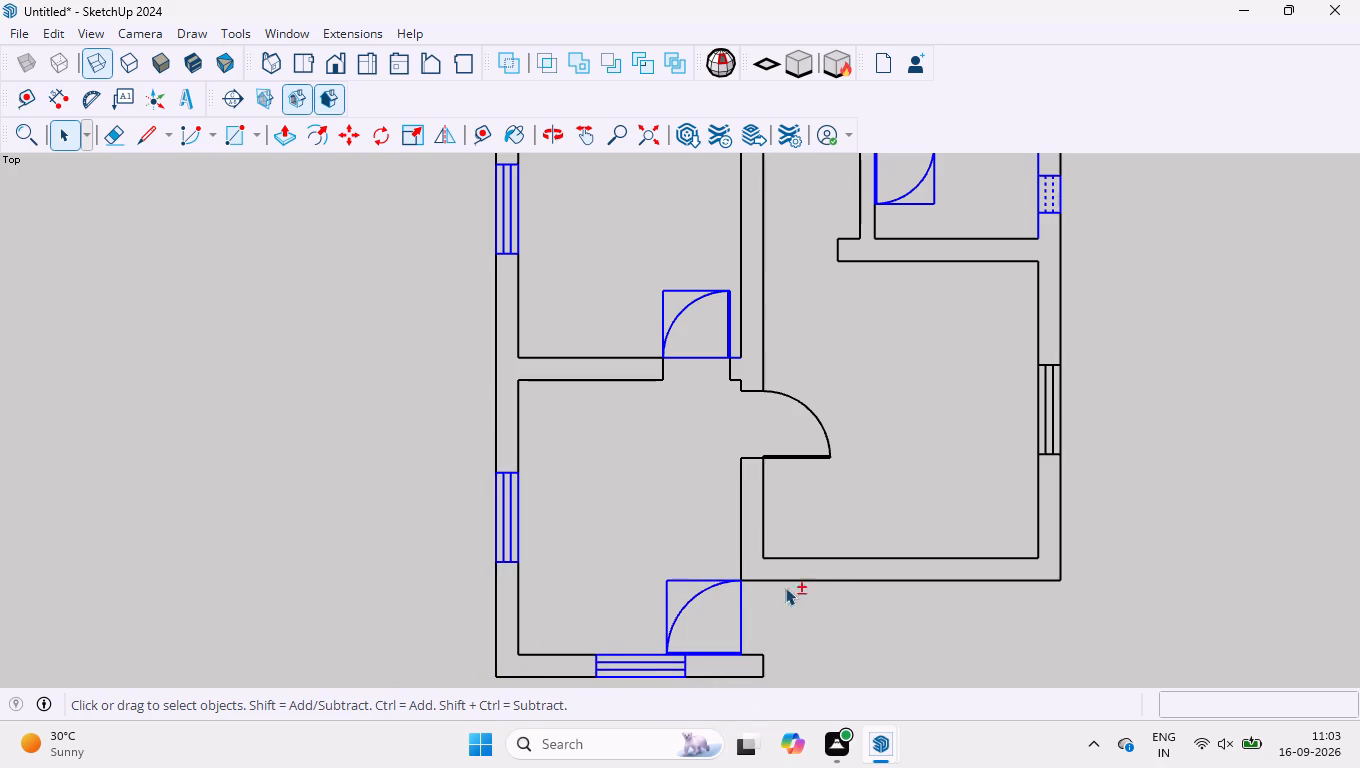
left_click_drag(740, 369, 838, 493, "shift")
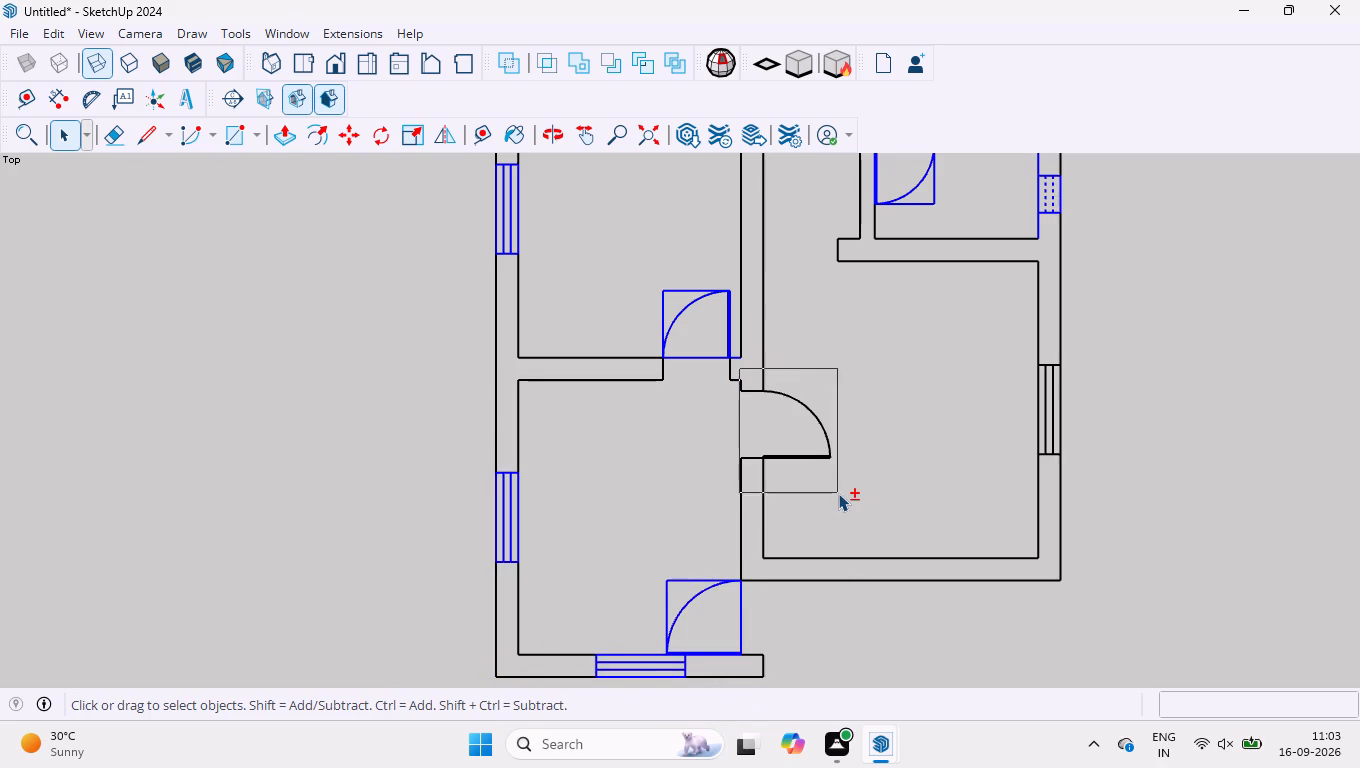
left_click_drag(838, 493, 849, 499, "shift")
left_click_drag(998, 332, 1101, 500, "shift")
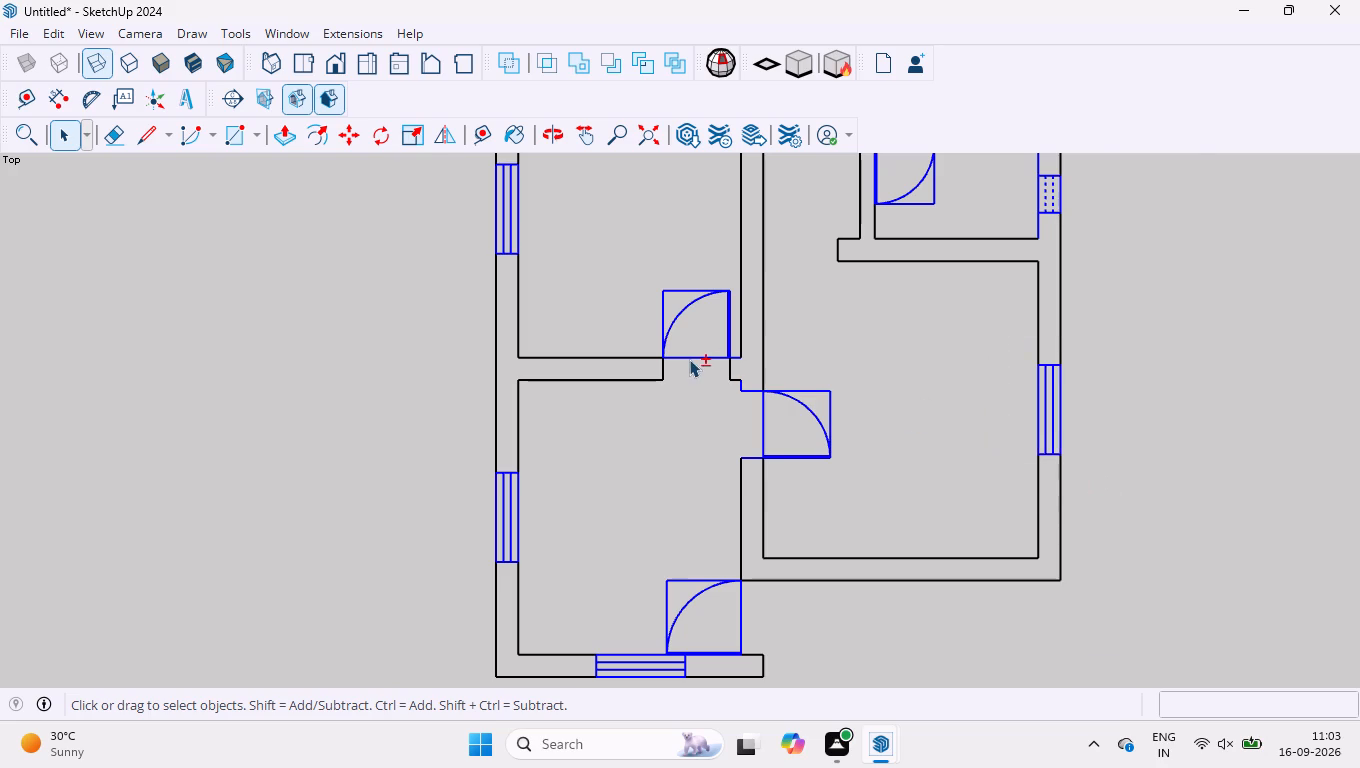
Remove the stray wall edges around the central door opening from the selection of doors and windows.
scroll(688, 359, "up", 3, "shift")
scroll(844, 439, "up", 4, "shift")
left_click_drag(745, 363, 699, 411, "shift")
left_click_drag(733, 486, 729, 578, "shift")
scroll(652, 485, "down", 3, "shift")
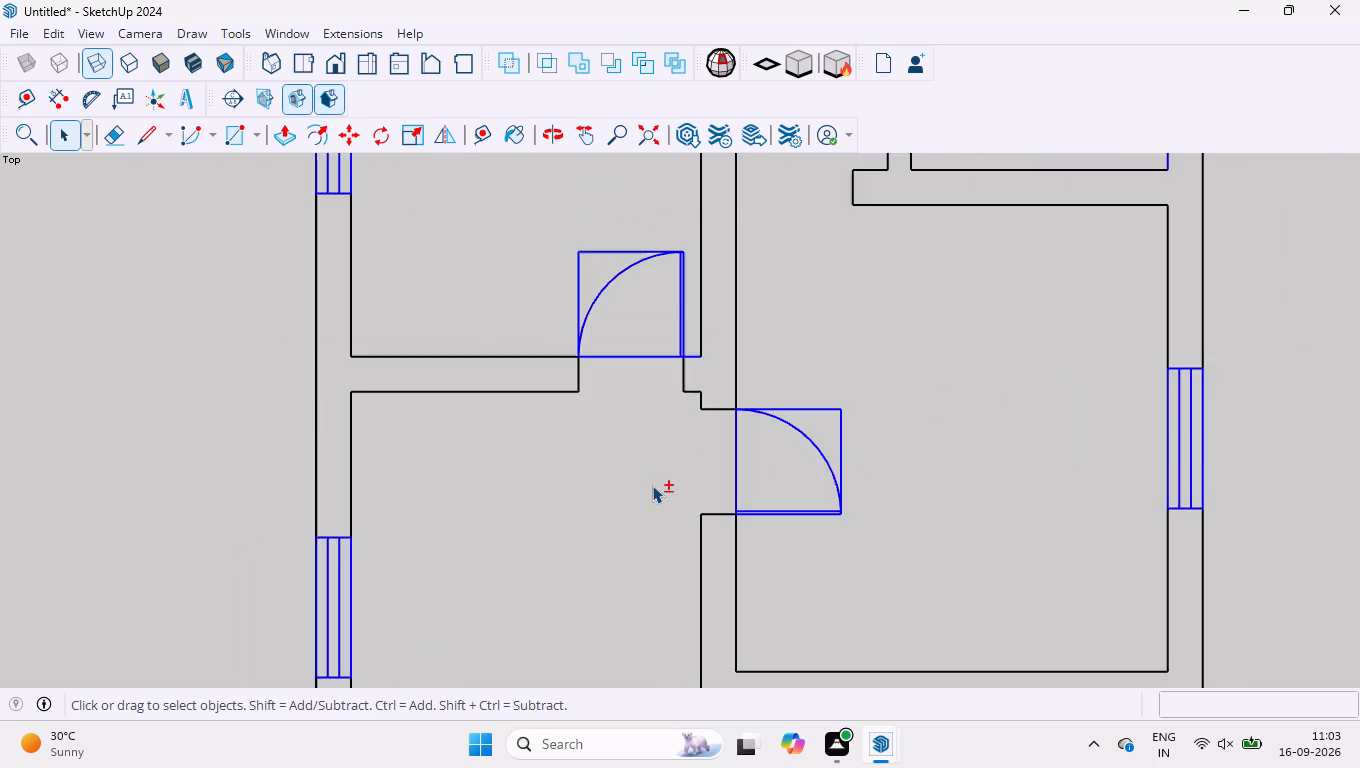
scroll(652, 485, "down", 13, "shift")
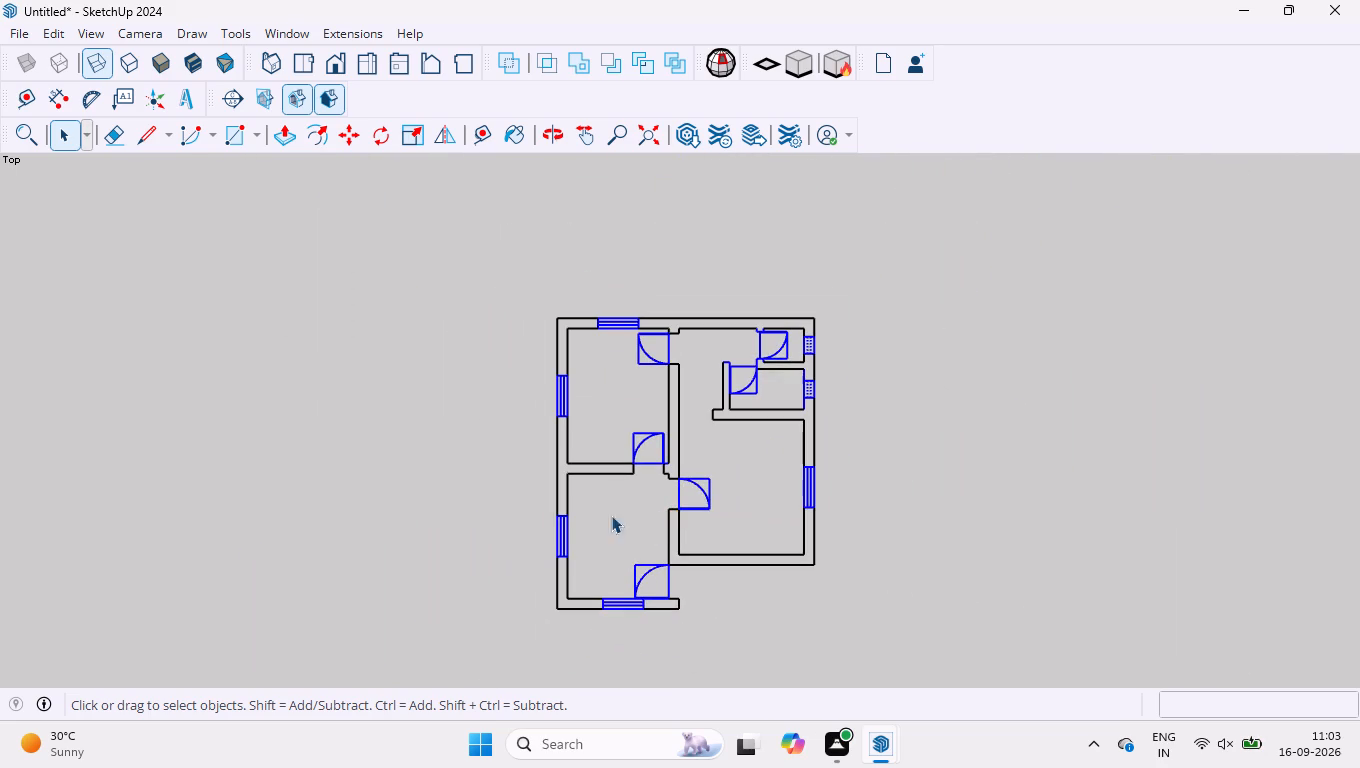
Copy the selected doors and windows about 18,430 mm to the right of the floor plan.
left_click(354, 142)
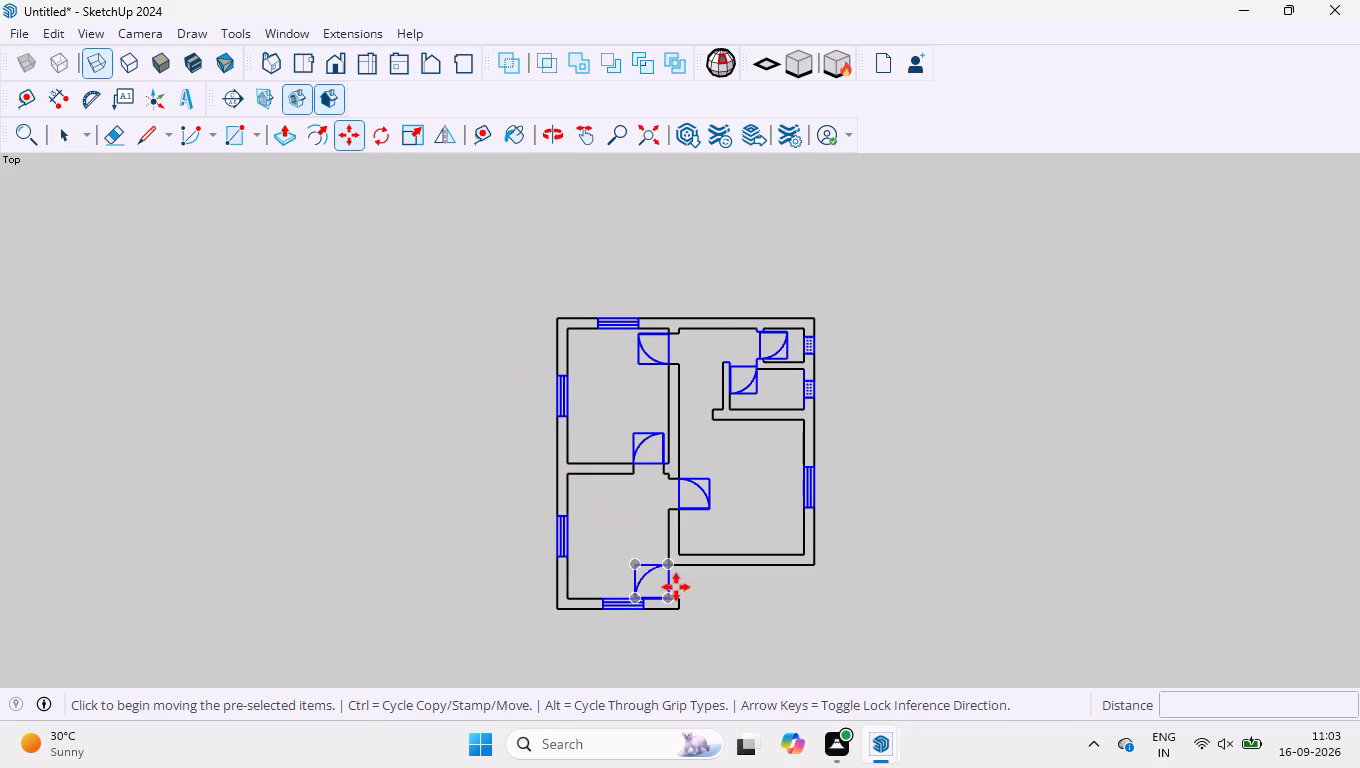
scroll(685, 612, "up", 10)
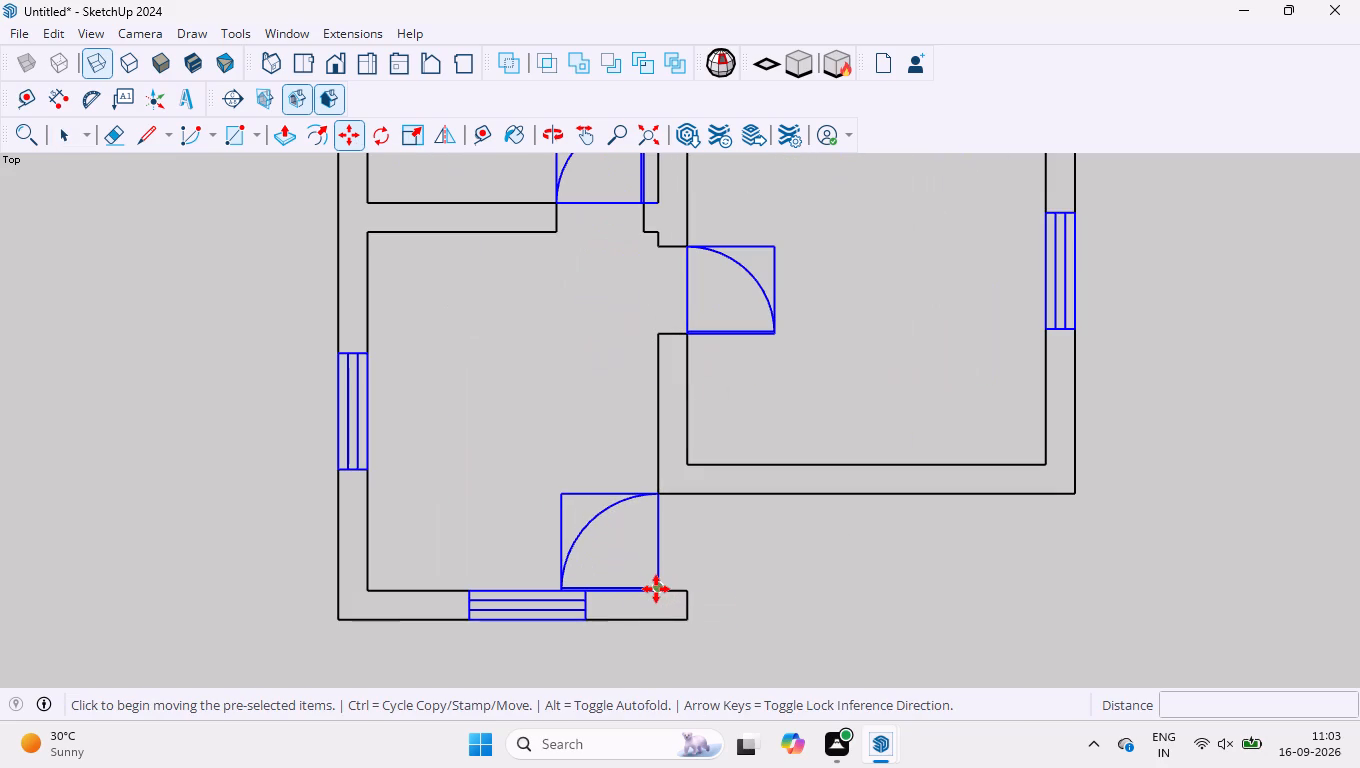
left_click(659, 488)
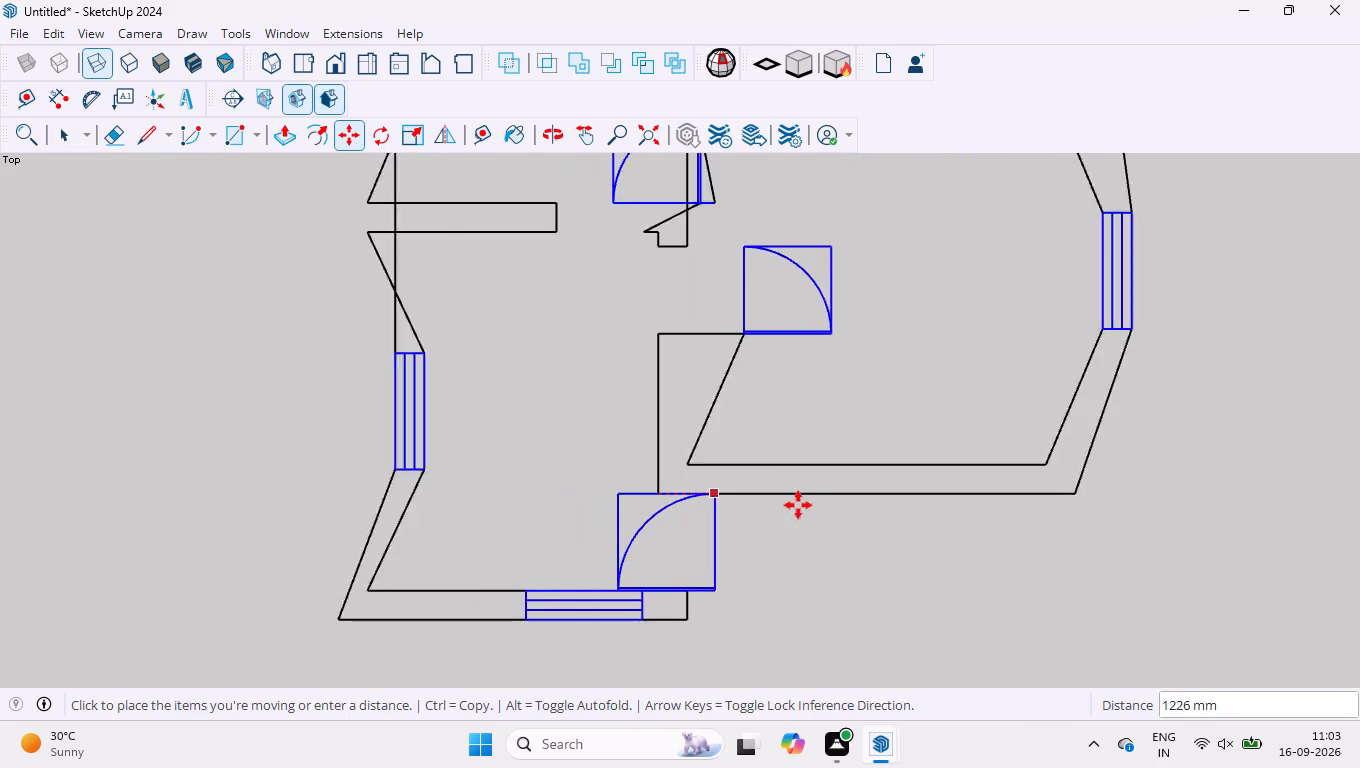
scroll(813, 506, "down", 3)
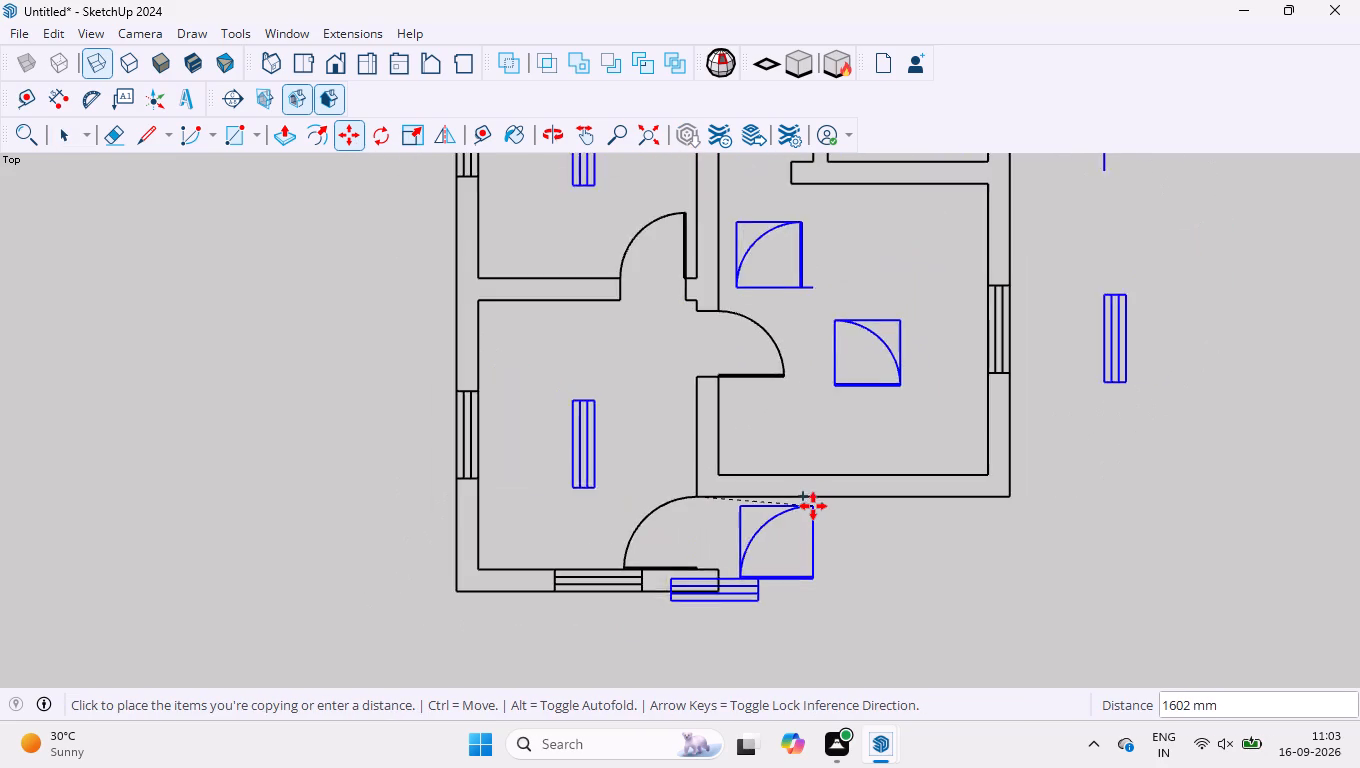
scroll(817, 502, "down", 12)
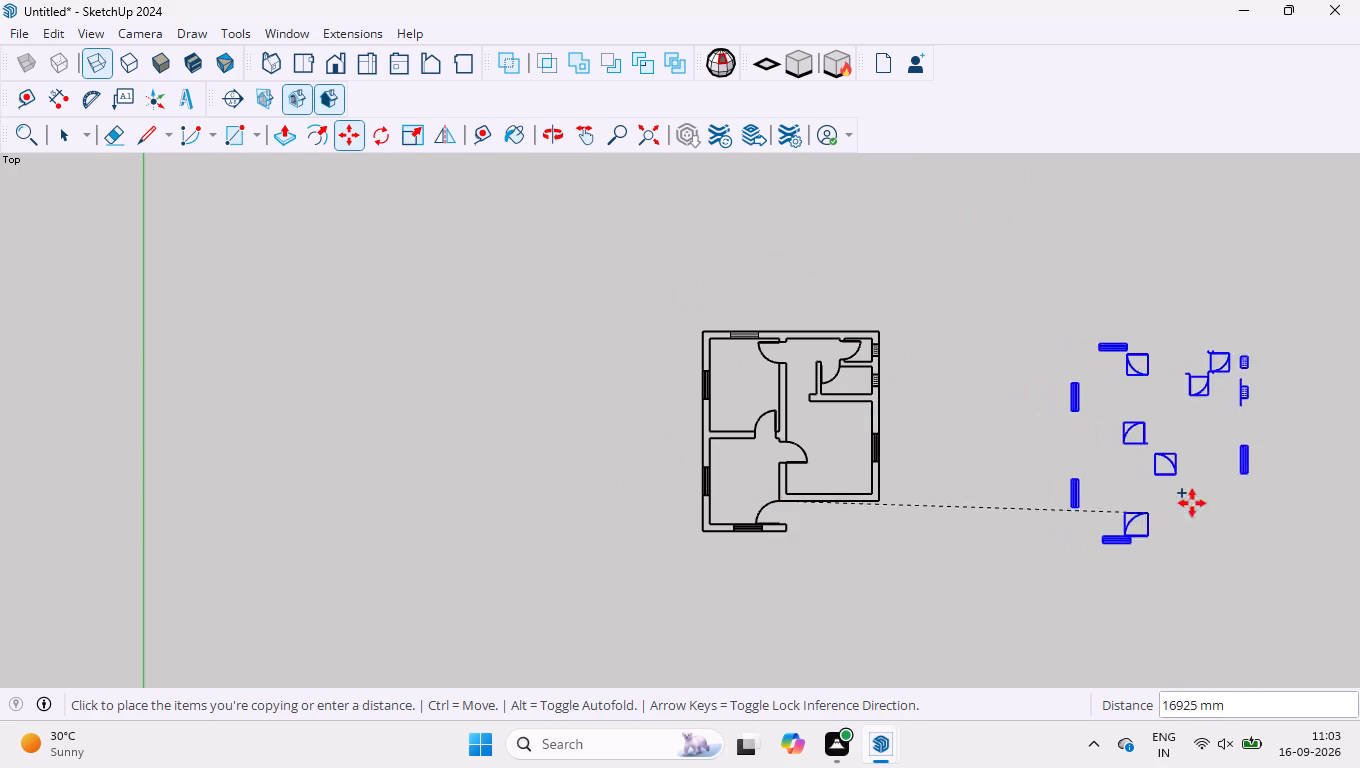
left_click(1207, 500)
key("space")
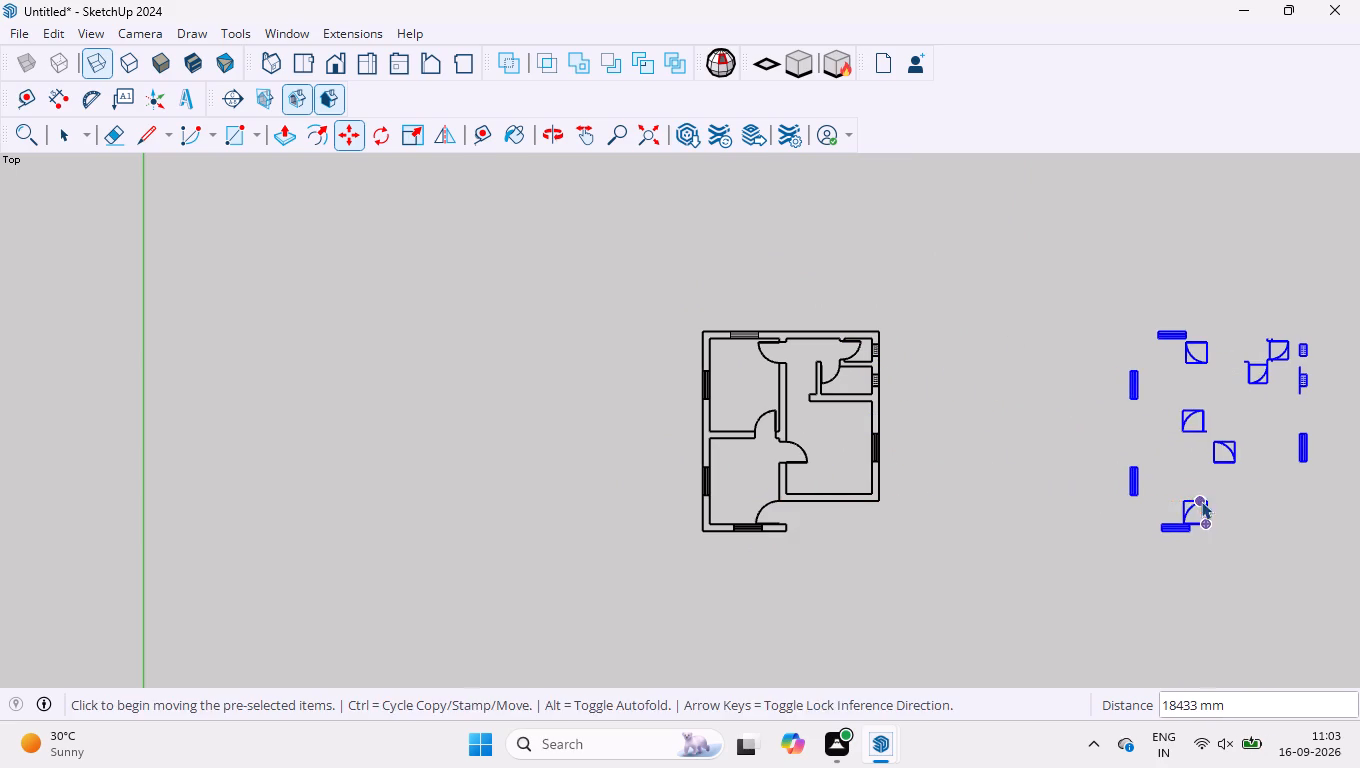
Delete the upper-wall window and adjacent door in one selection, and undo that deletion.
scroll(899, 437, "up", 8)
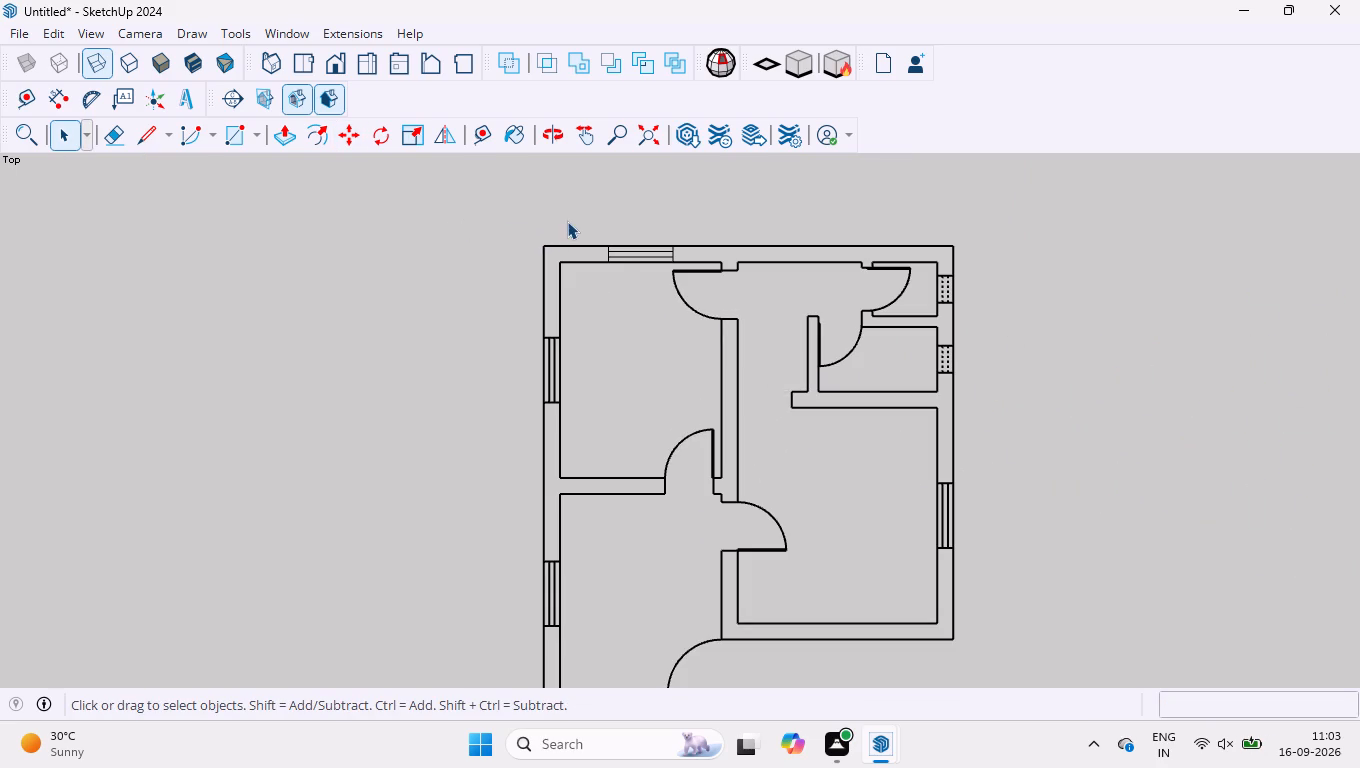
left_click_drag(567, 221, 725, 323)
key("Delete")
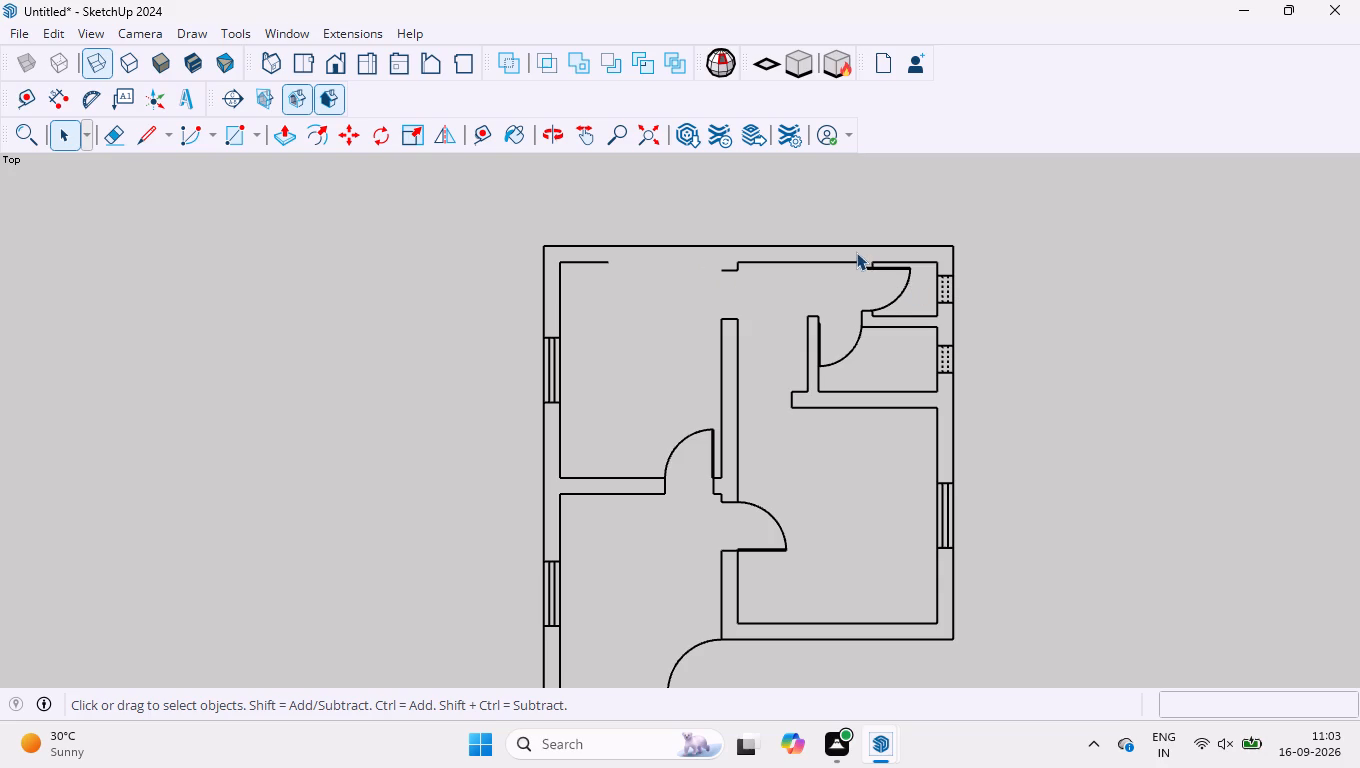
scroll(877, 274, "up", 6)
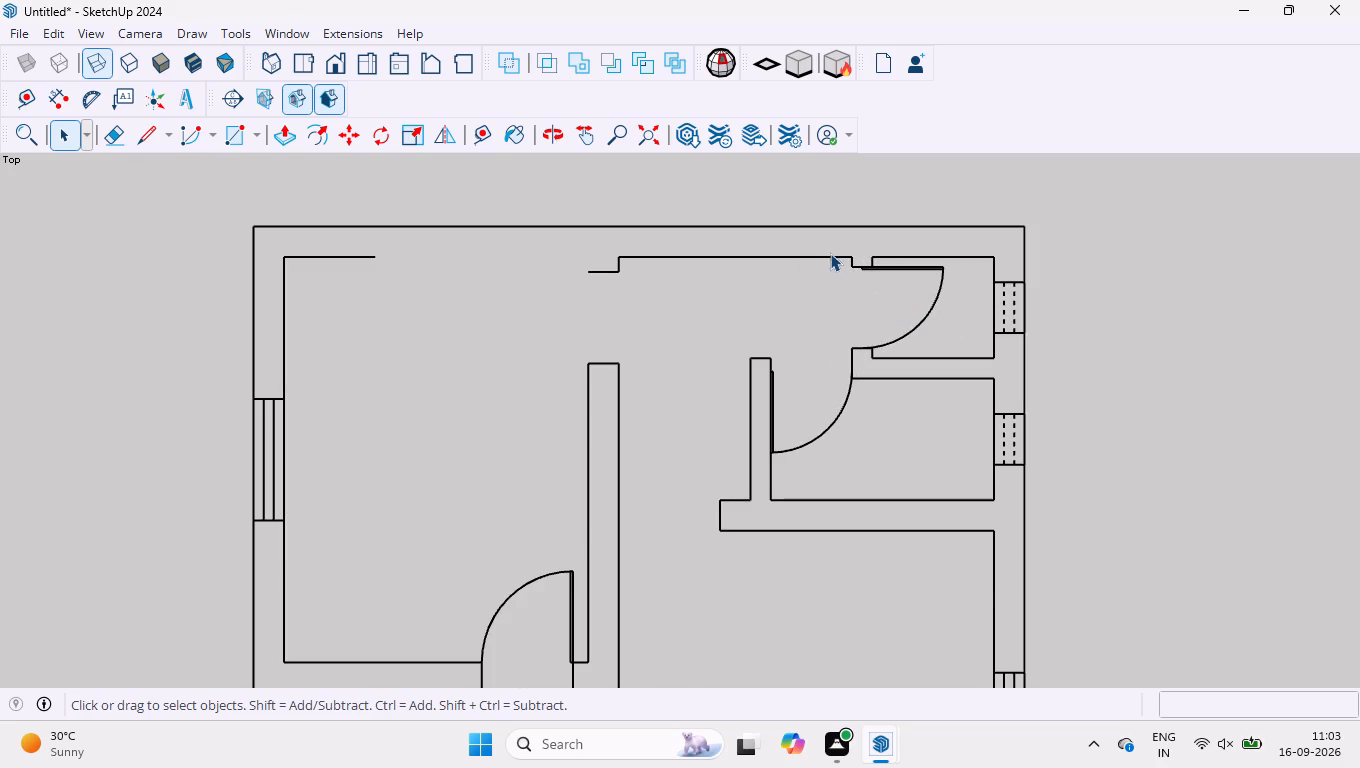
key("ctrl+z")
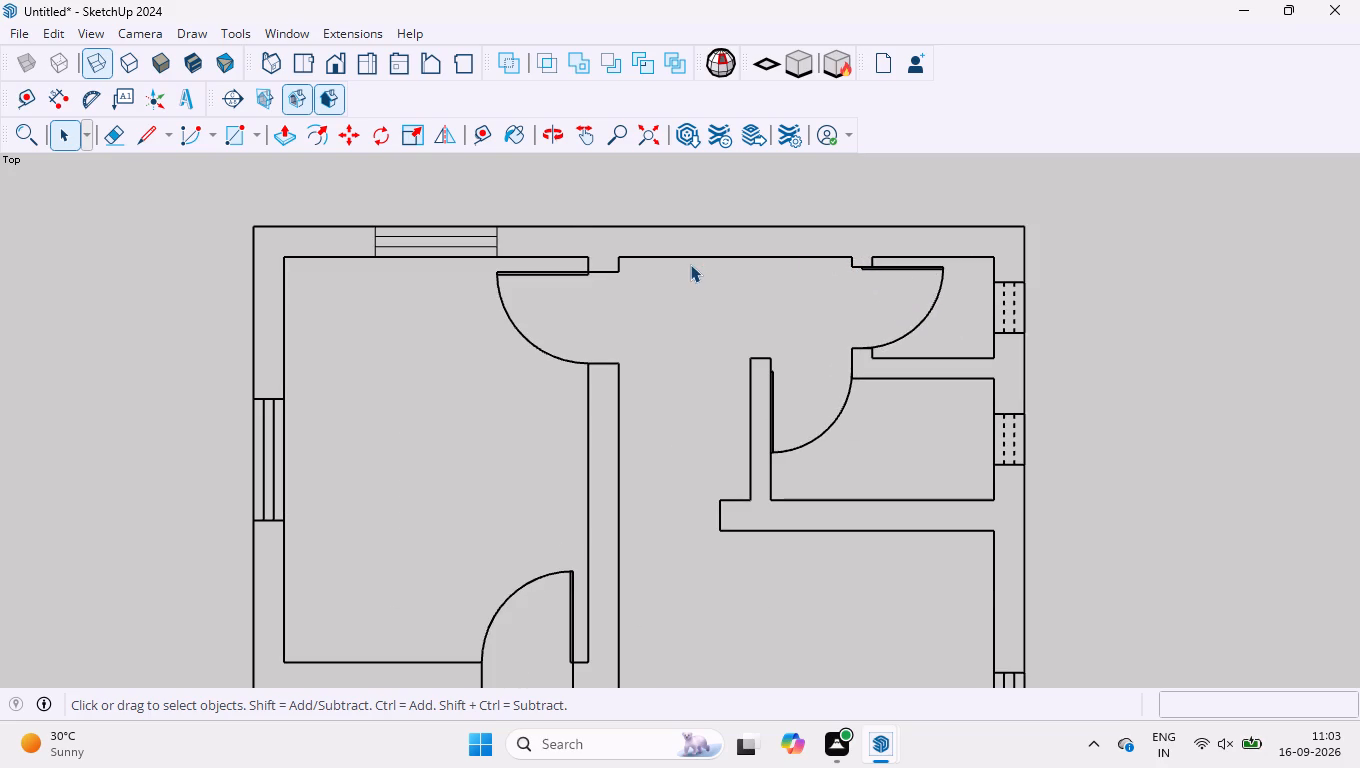
Delete the upper-left room's upper door and the upper-wall window from the original plan.
scroll(632, 292, "up", 4)
left_click_drag(401, 245, 518, 388)
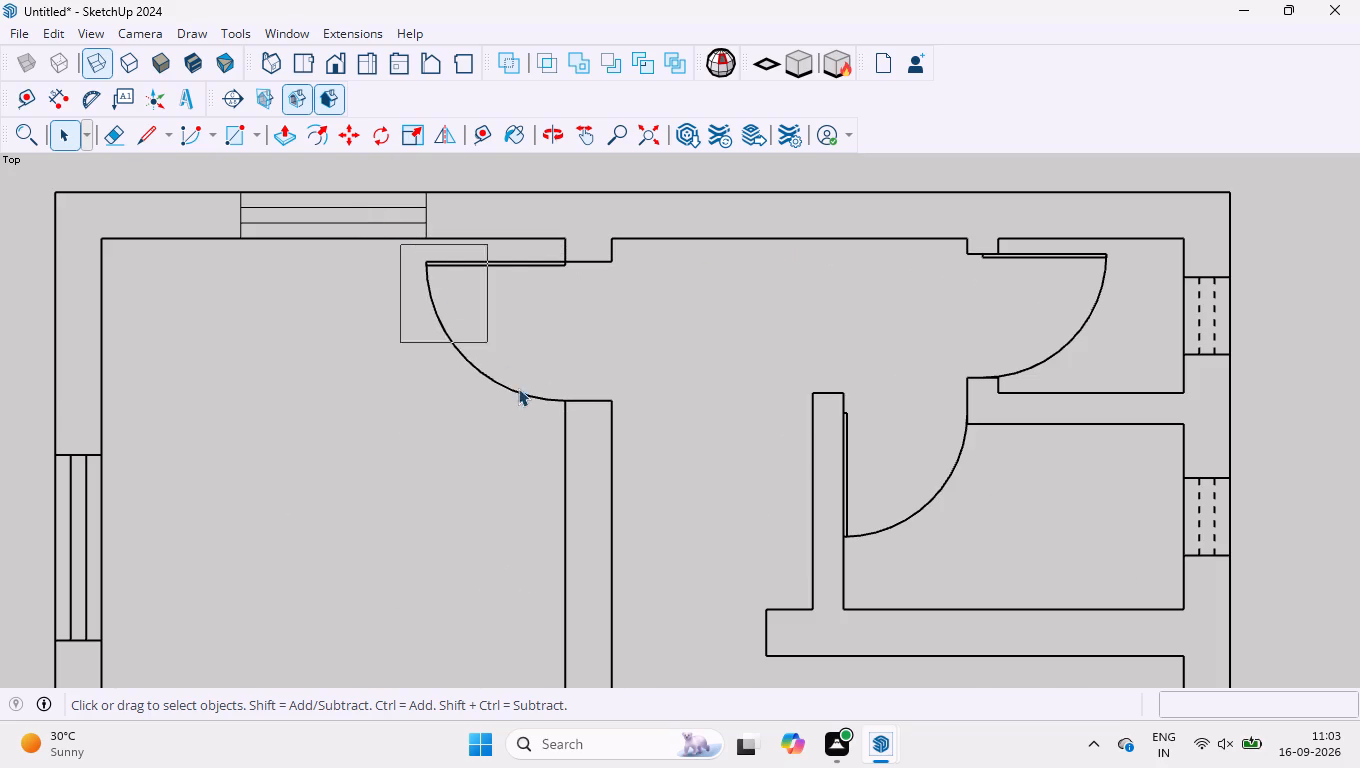
left_click_drag(518, 388, 587, 434)
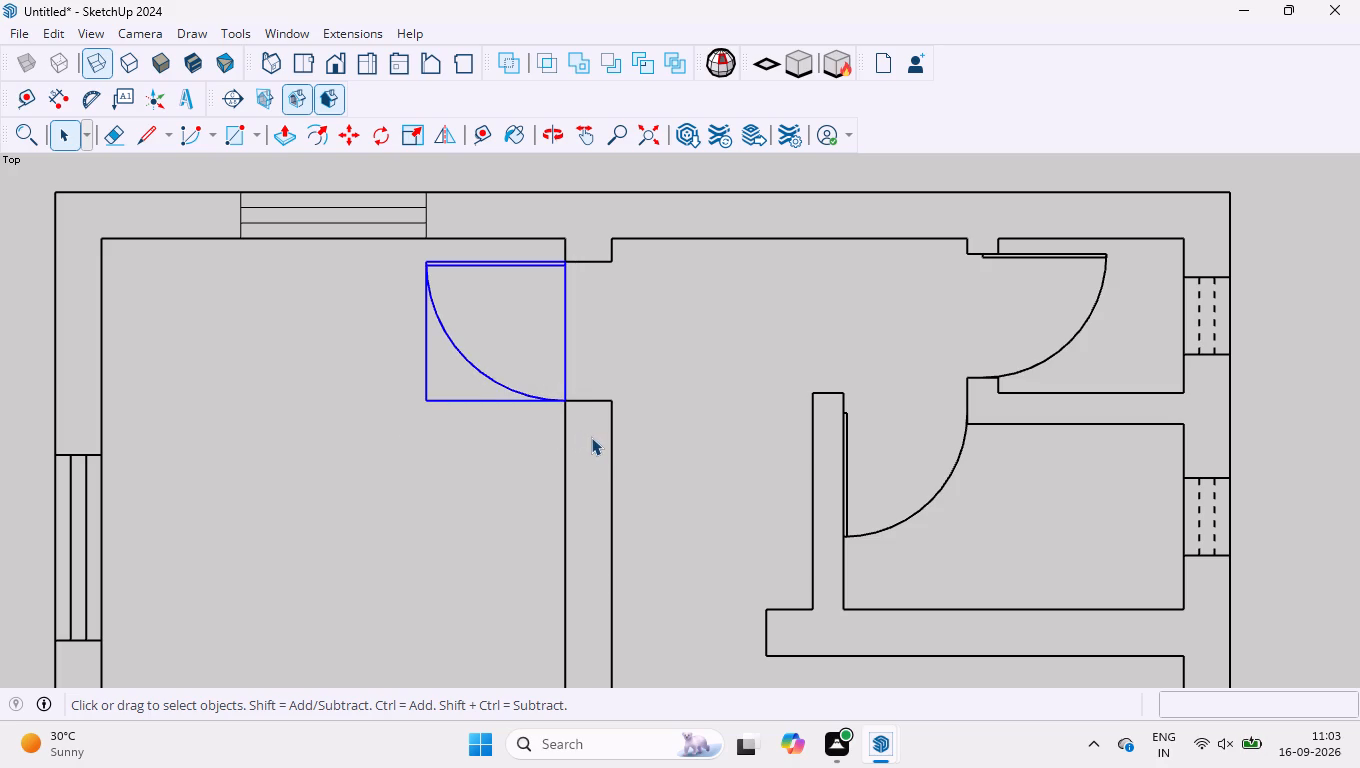
key("Delete")
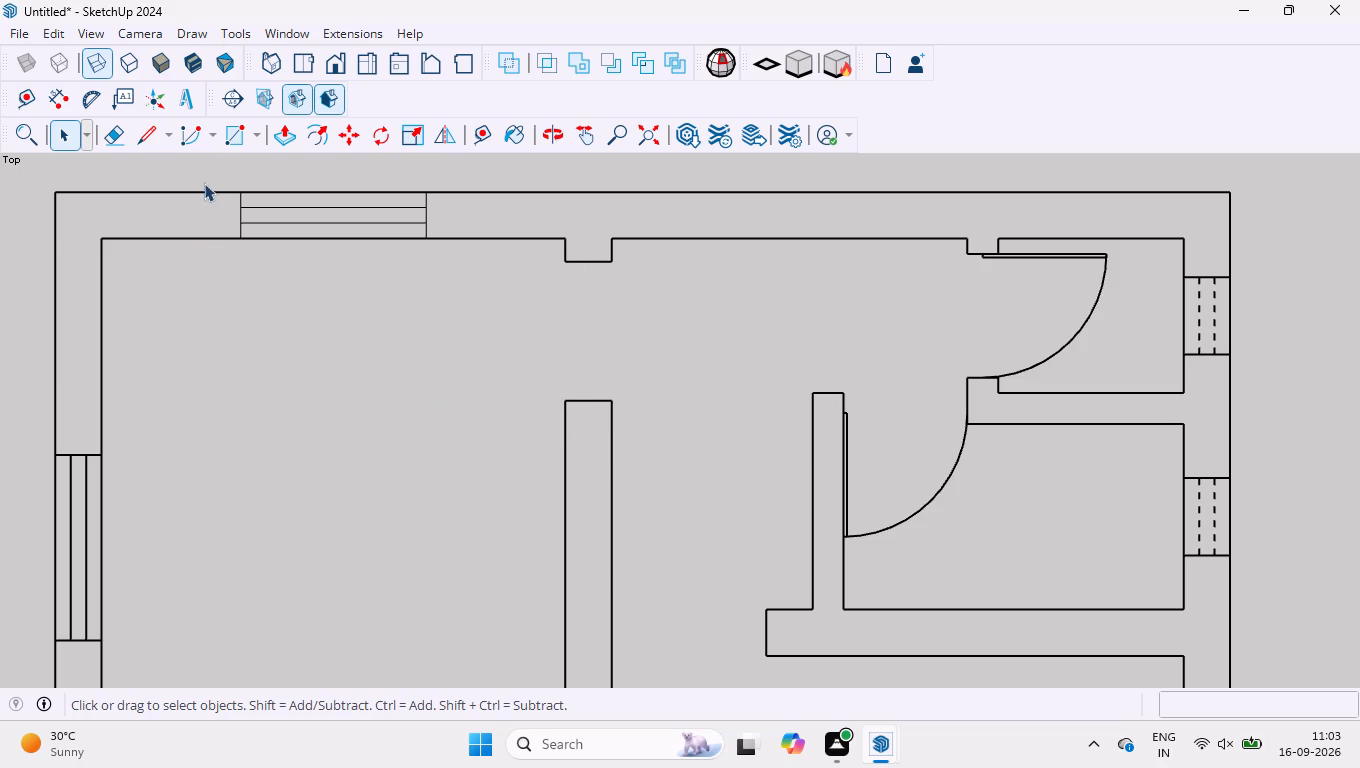
left_click_drag(210, 173, 458, 261)
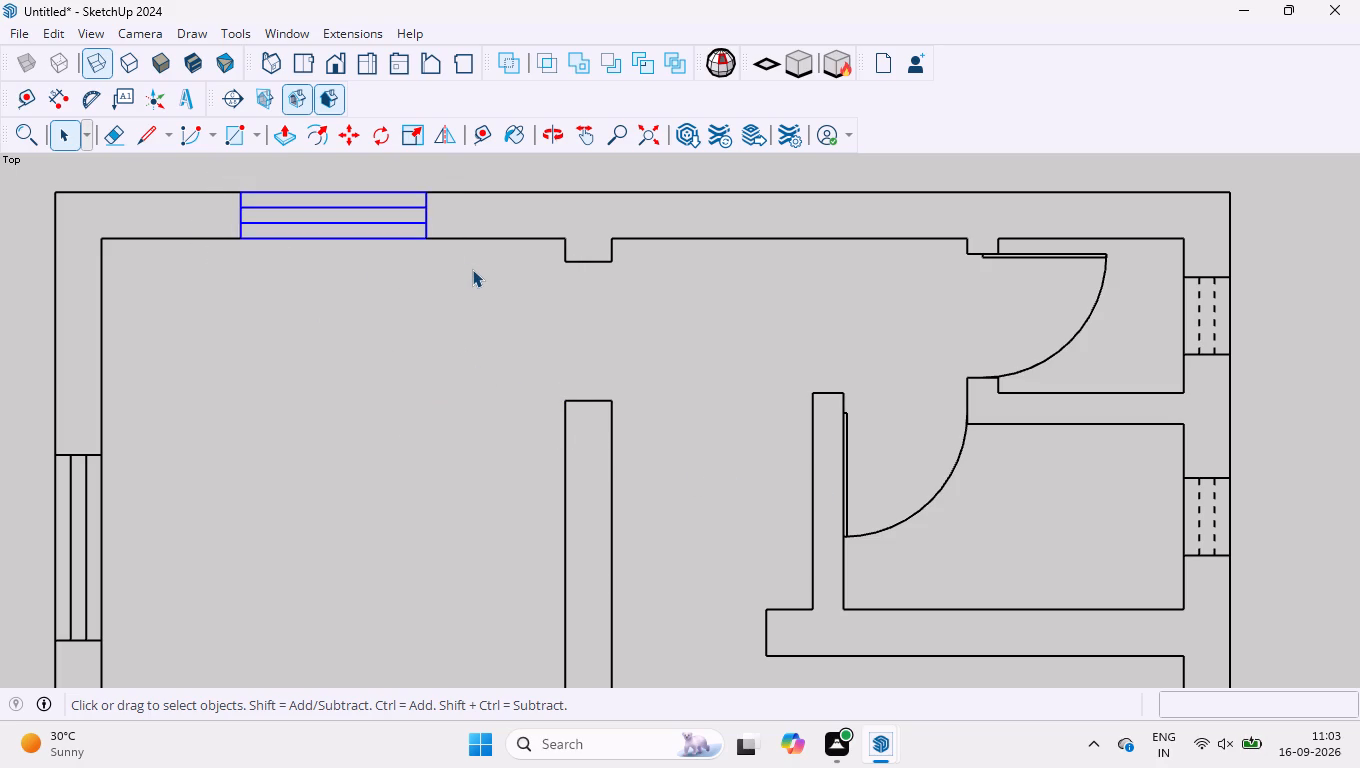
key("Delete")
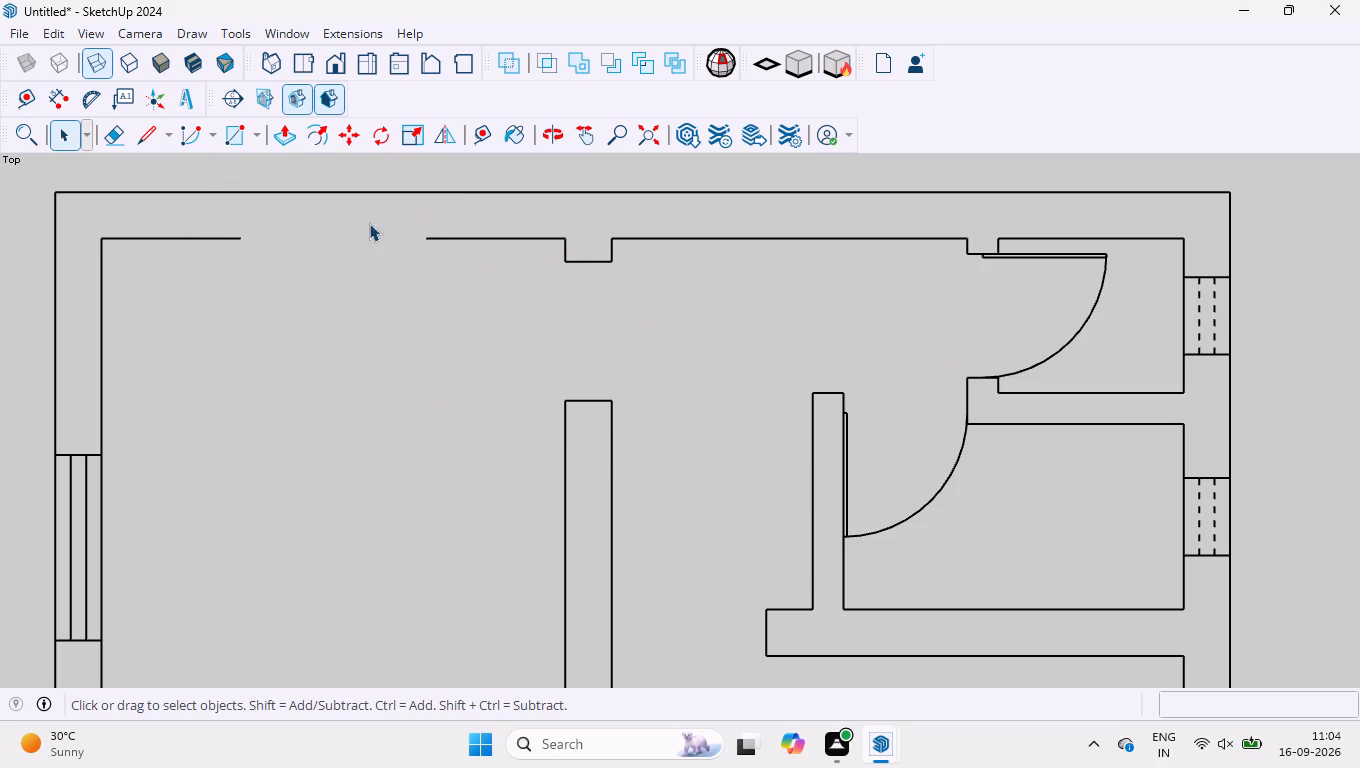
Draw a 1200 mm line closing the gap in the upper wall's inner edge where the window was removed.
key("l")
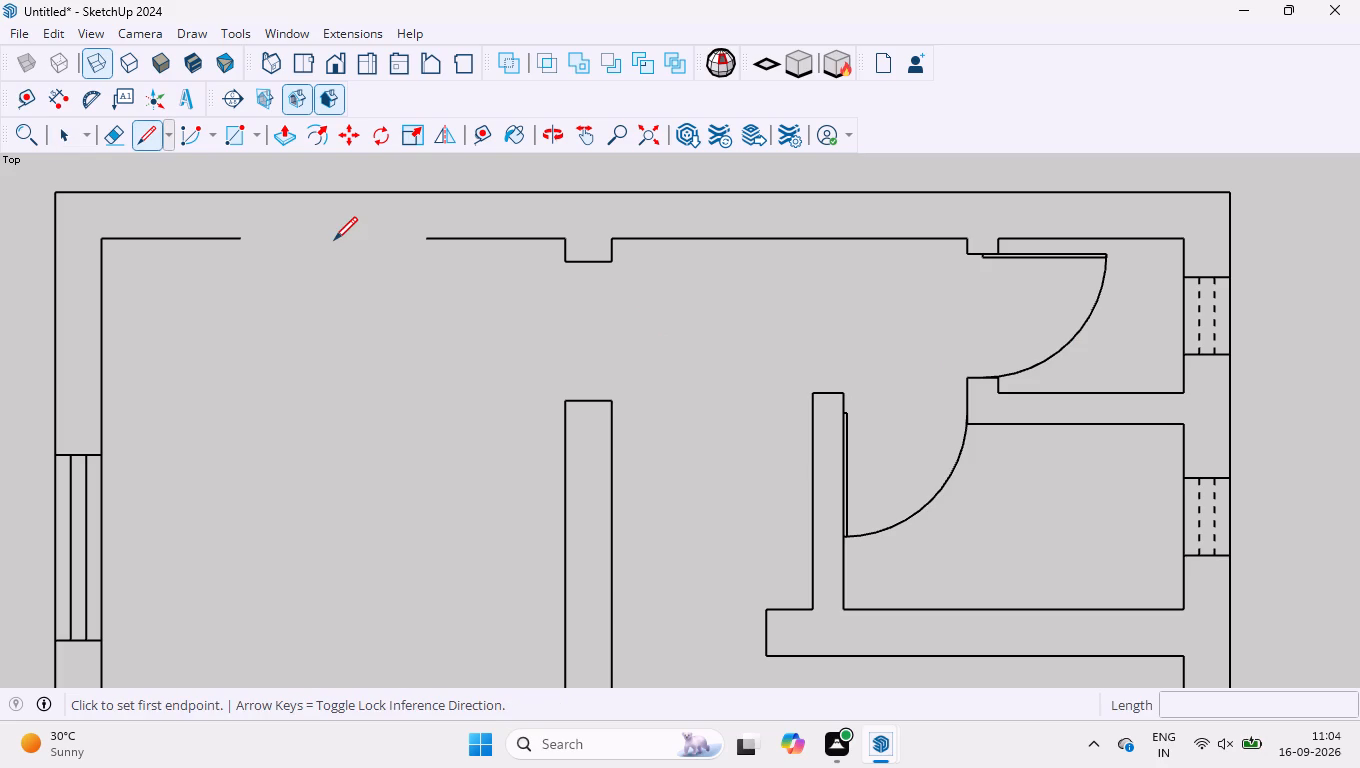
left_click(239, 240)
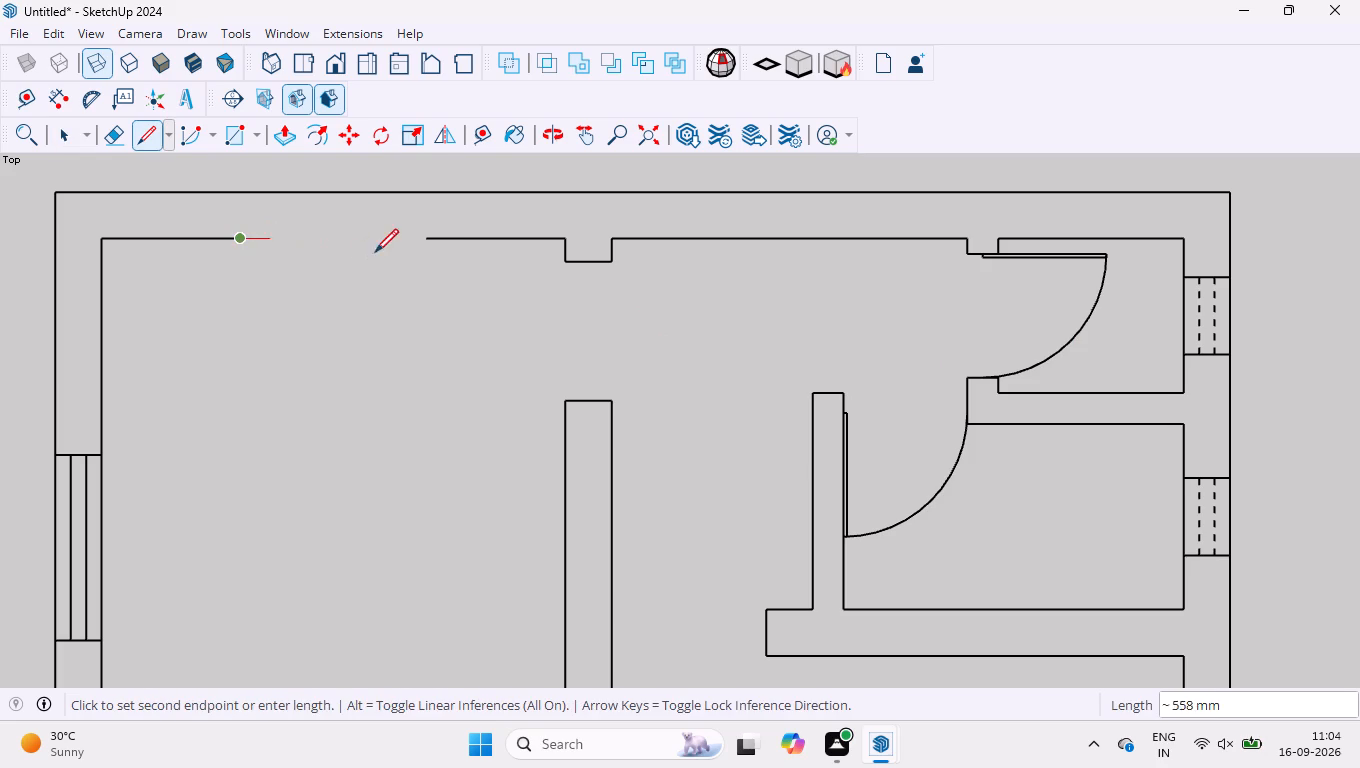
left_click(431, 239)
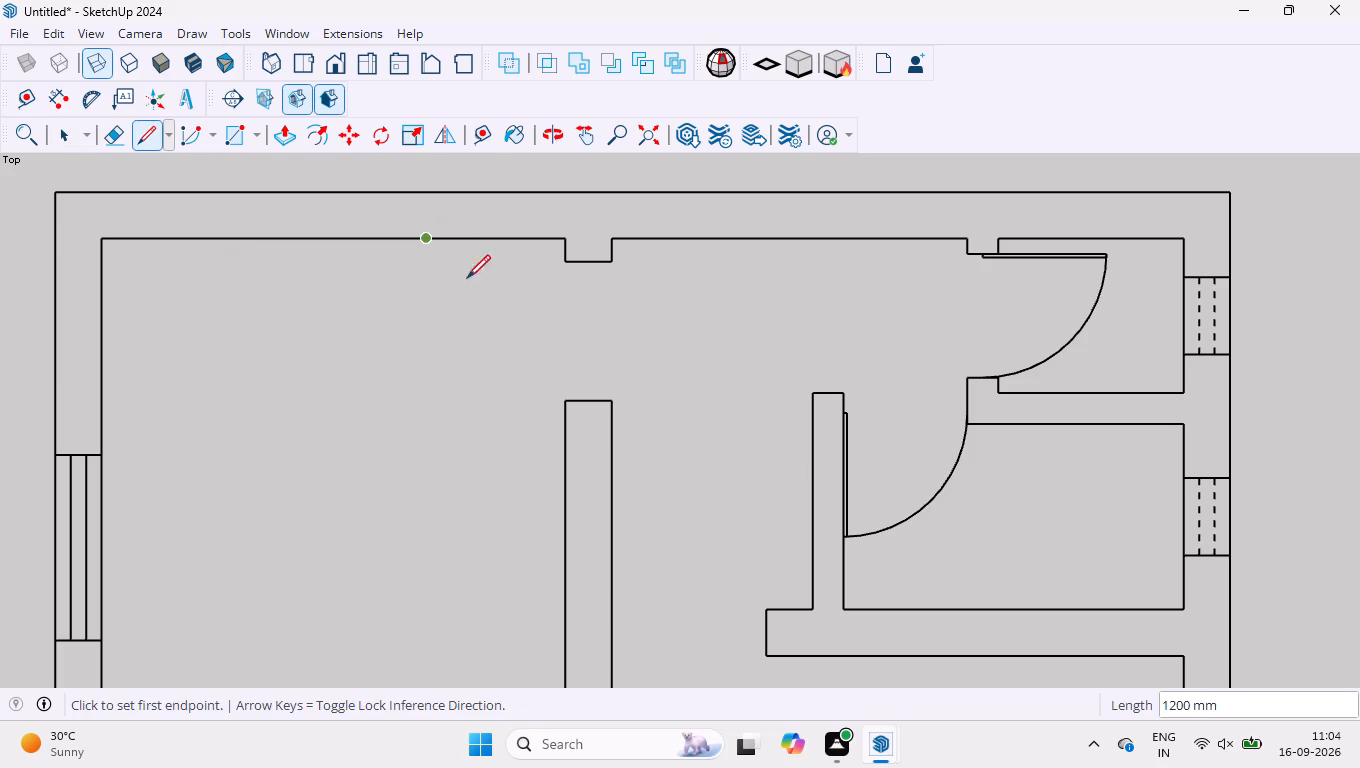
key("space")
Delete the two small upper-right room doors, the two central doors and the bottom opening's door, leaving the adjoining wall edges out of the selection.
left_click_drag(825, 367, 938, 554)
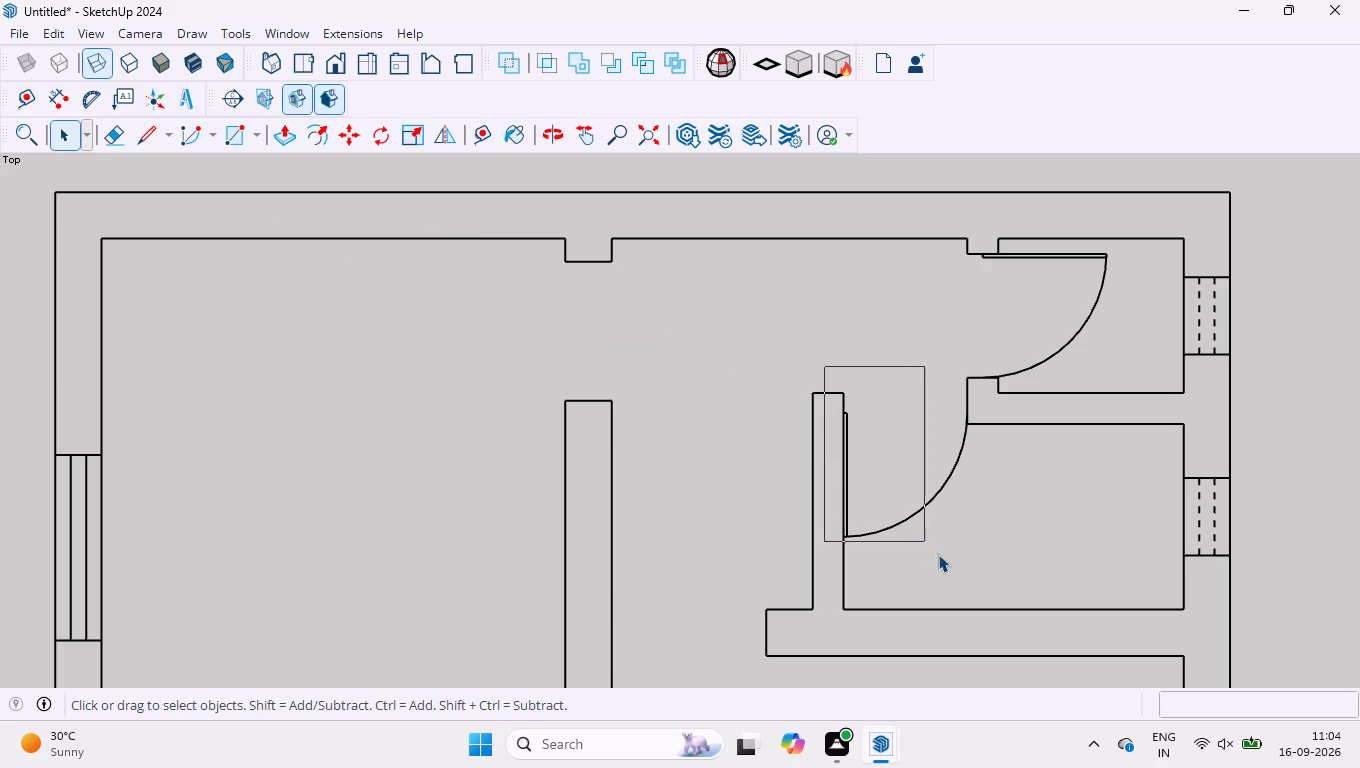
left_click_drag(938, 554, 974, 577)
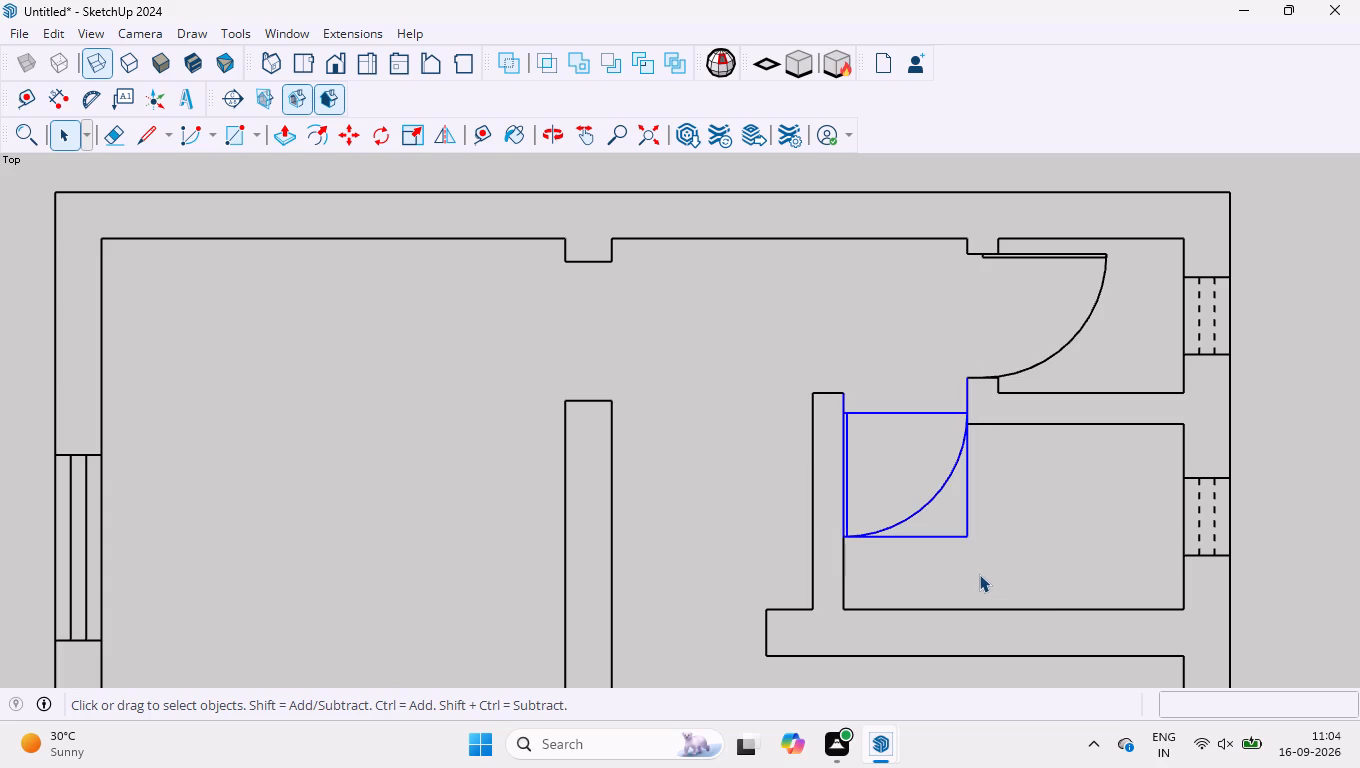
scroll(964, 451, "up", 3)
scroll(952, 363, "up", 4)
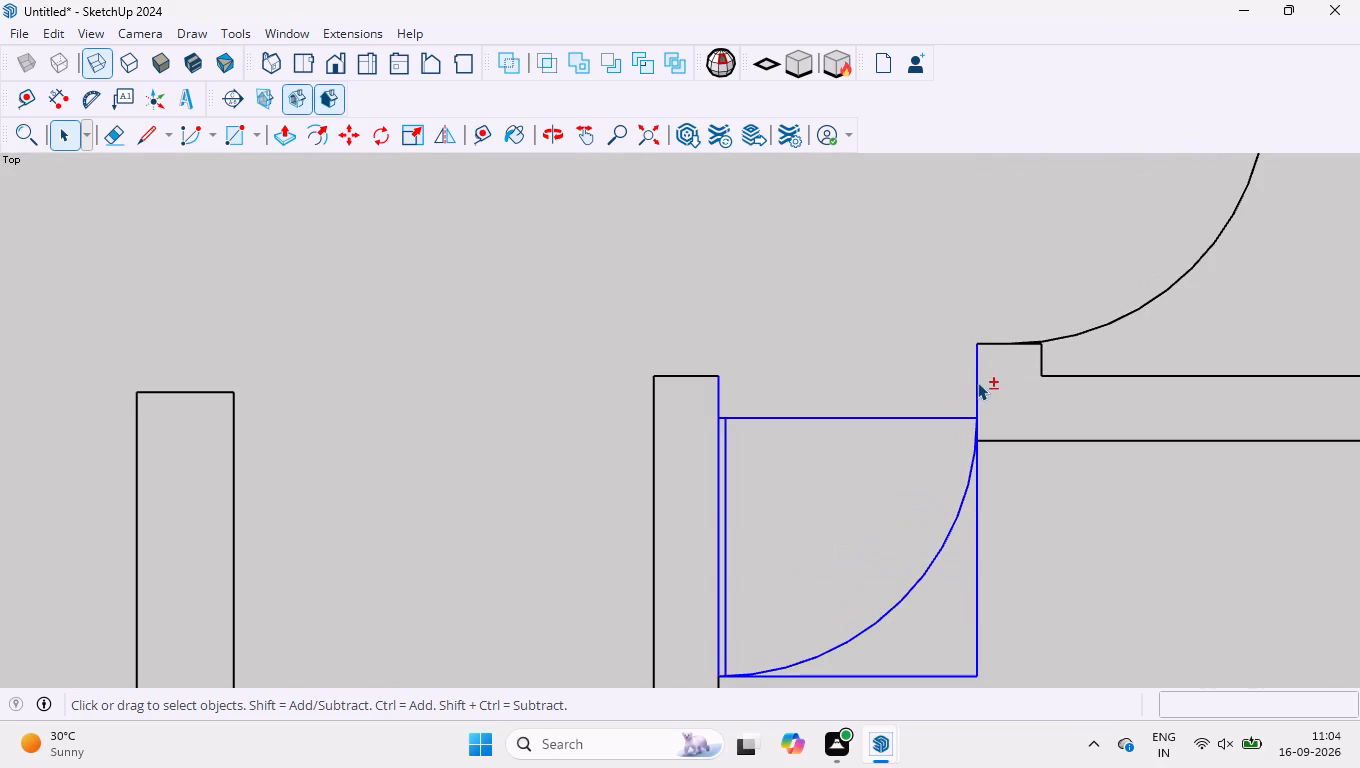
left_click_drag(980, 375, 836, 391, "shift")
left_click_drag(733, 392, 701, 394, "shift")
scroll(739, 407, "down", 3)
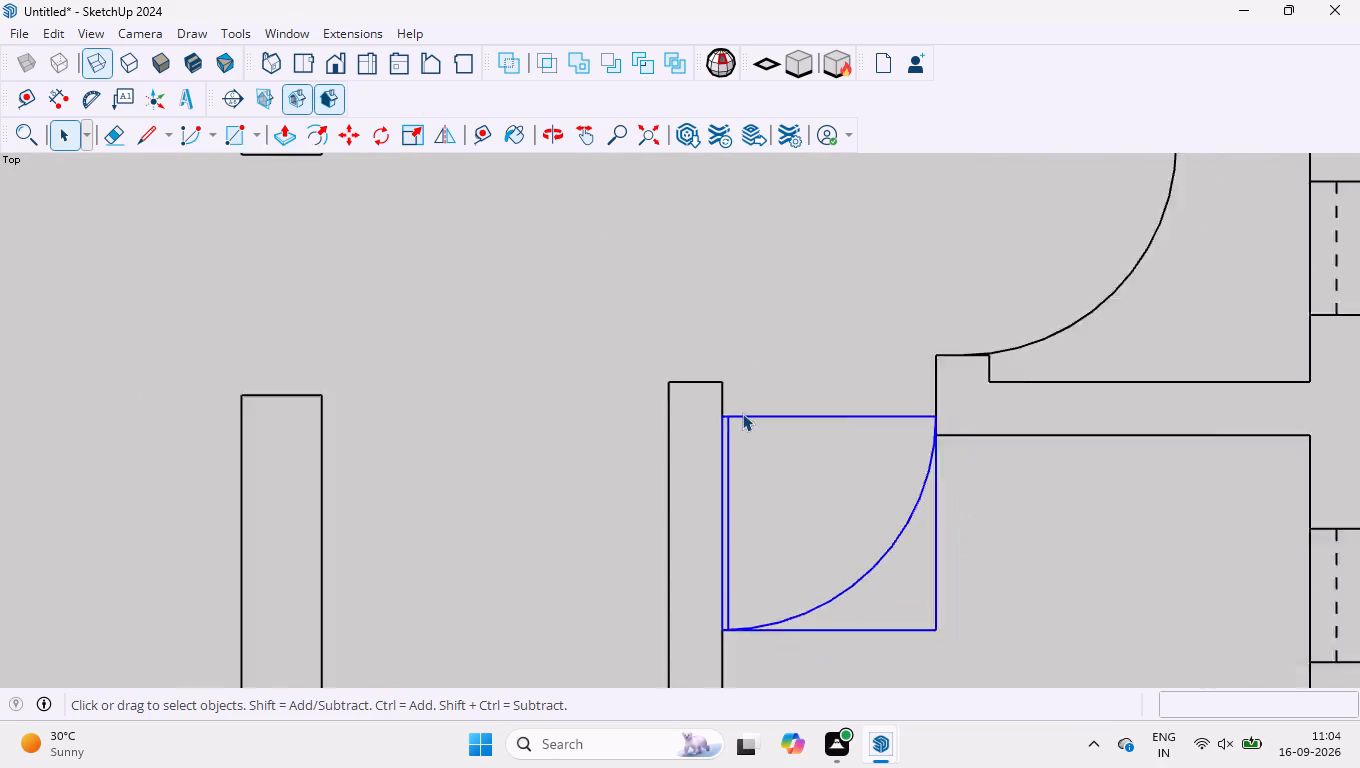
scroll(742, 413, "down", 1)
scroll(1094, 179, "up", 4)
left_click_drag(1110, 182, 1058, 271, "shift")
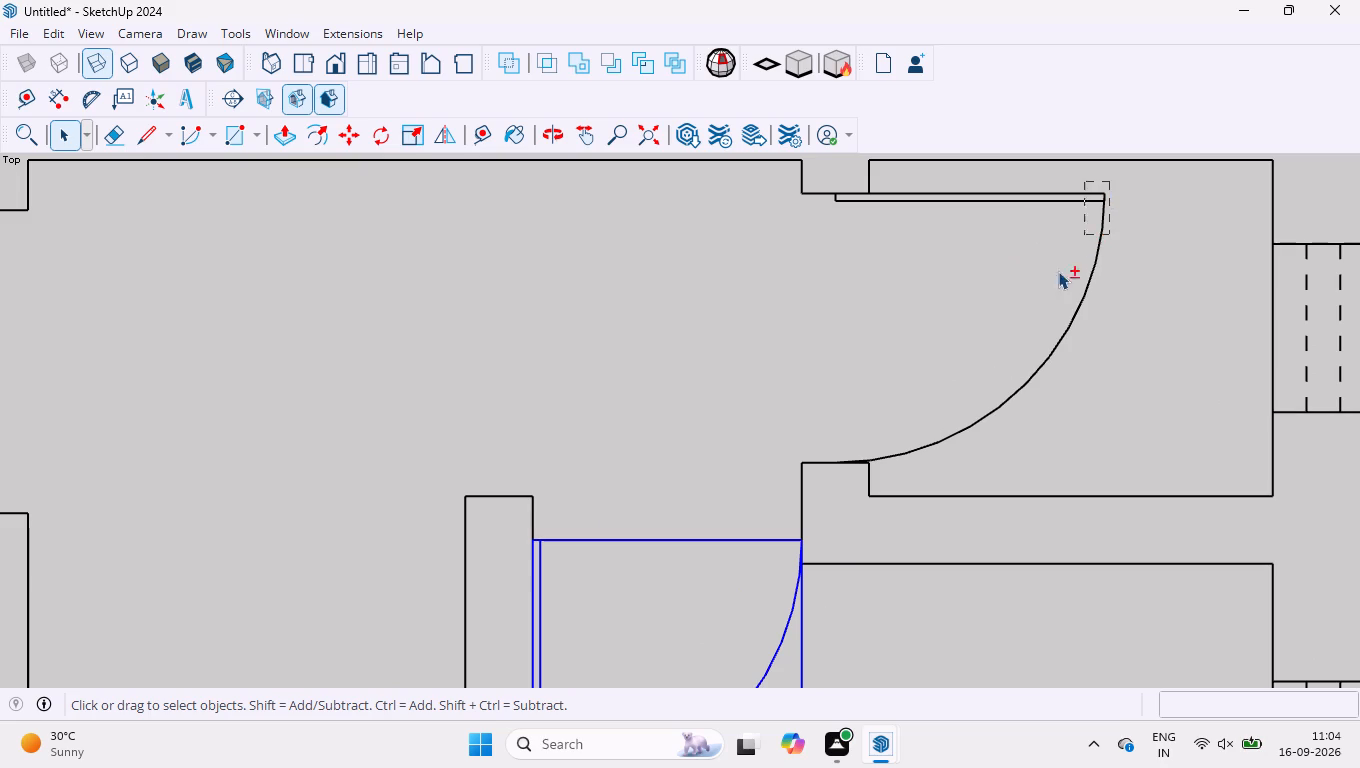
left_click_drag(1058, 271, 1027, 320, "shift")
scroll(956, 307, "down", 16, "shift")
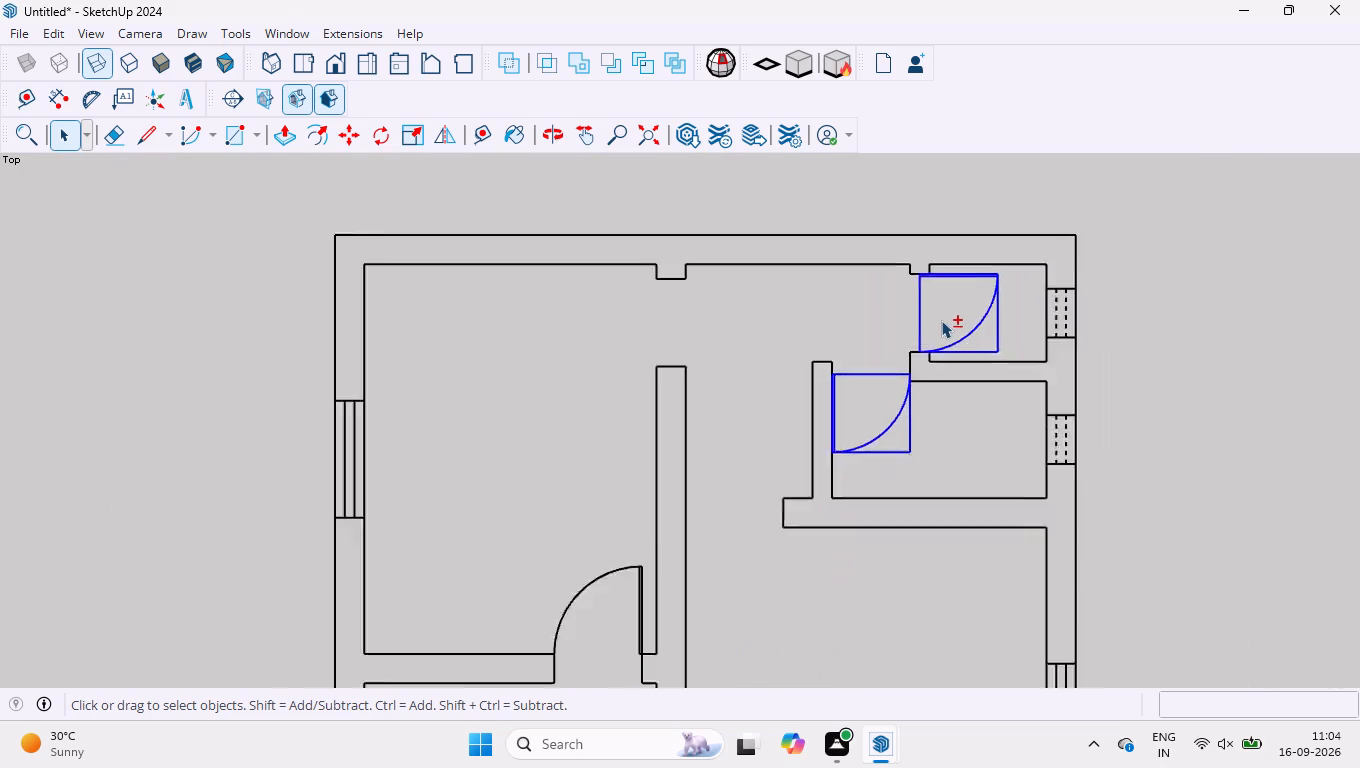
scroll(941, 320, "down", 1, "shift")
scroll(701, 582, "up", 9, "shift")
left_click_drag(778, 330, 724, 408, "shift")
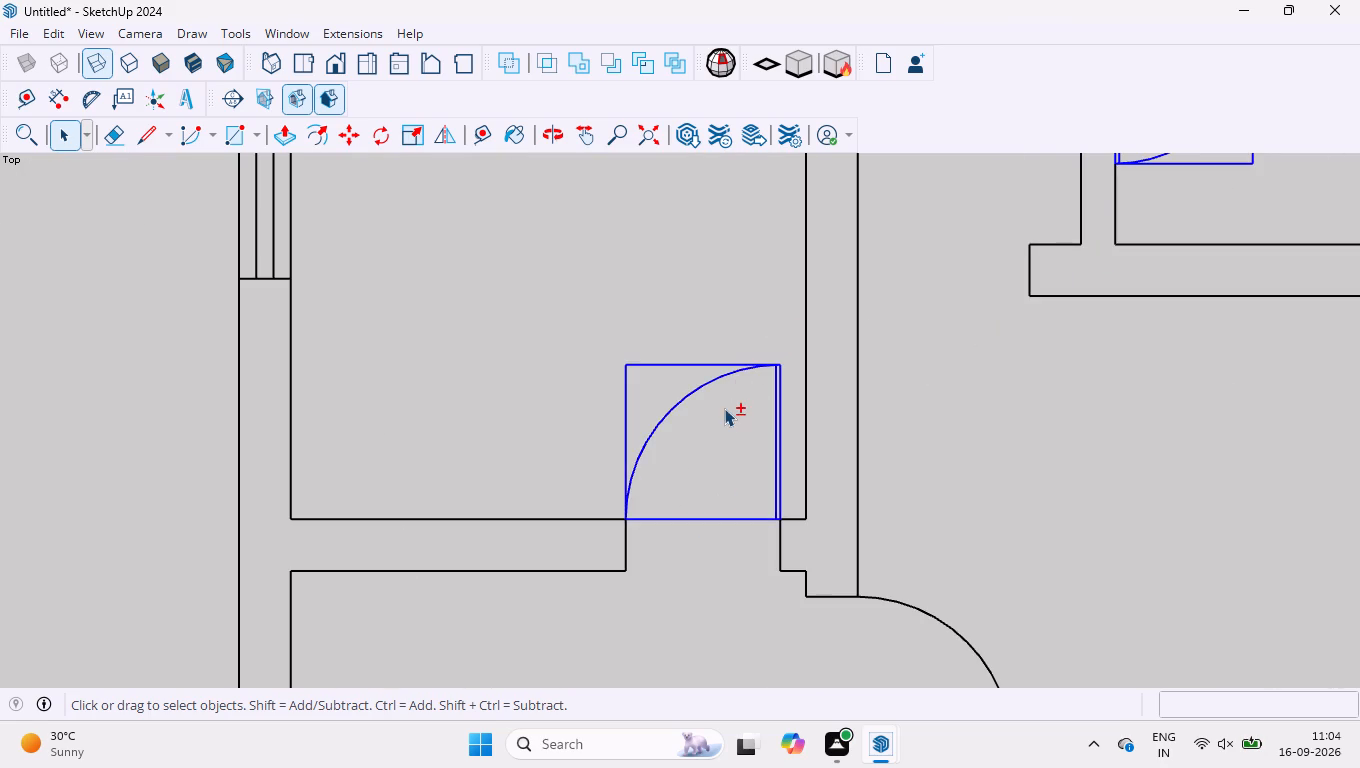
scroll(742, 332, "down", 5, "shift")
left_click_drag(894, 488, 840, 578, "shift")
scroll(583, 453, "down", 3, "shift")
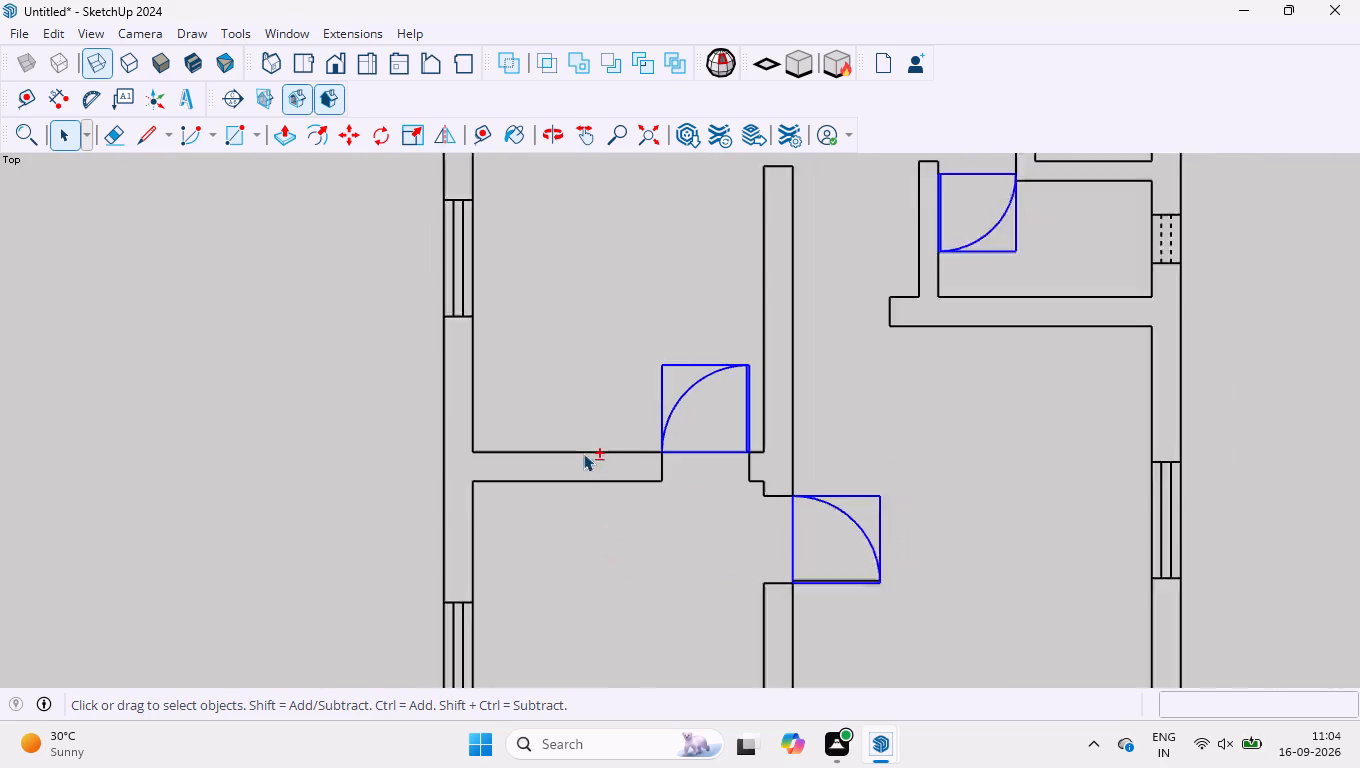
scroll(583, 453, "down", 6, "shift")
scroll(647, 644, "up", 4, "shift")
left_click_drag(654, 609, 617, 574, "shift")
key("Delete")
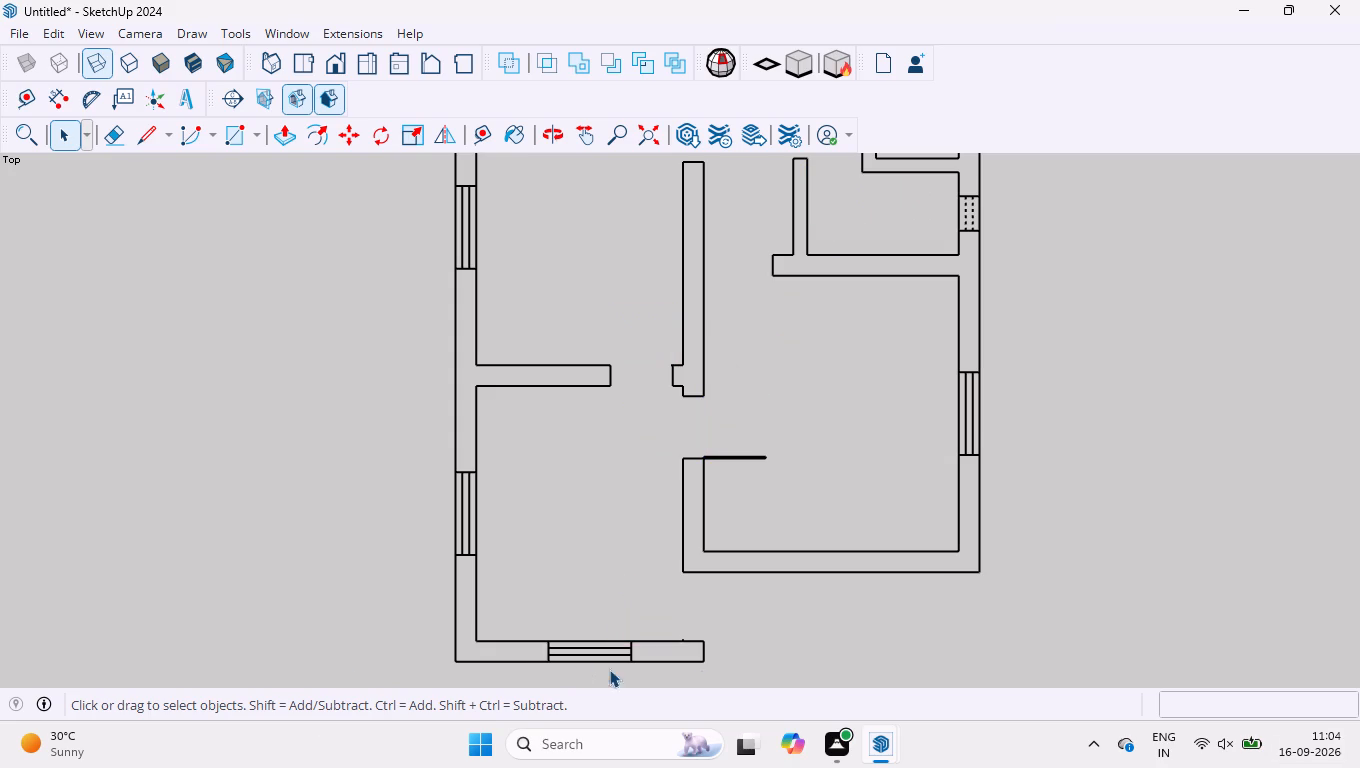
Delete the bottom wall's window and the stray short edge sticking out of that wall near its right end.
scroll(660, 645, "up", 9)
scroll(561, 554, "down", 4)
scroll(538, 619, "up", 9)
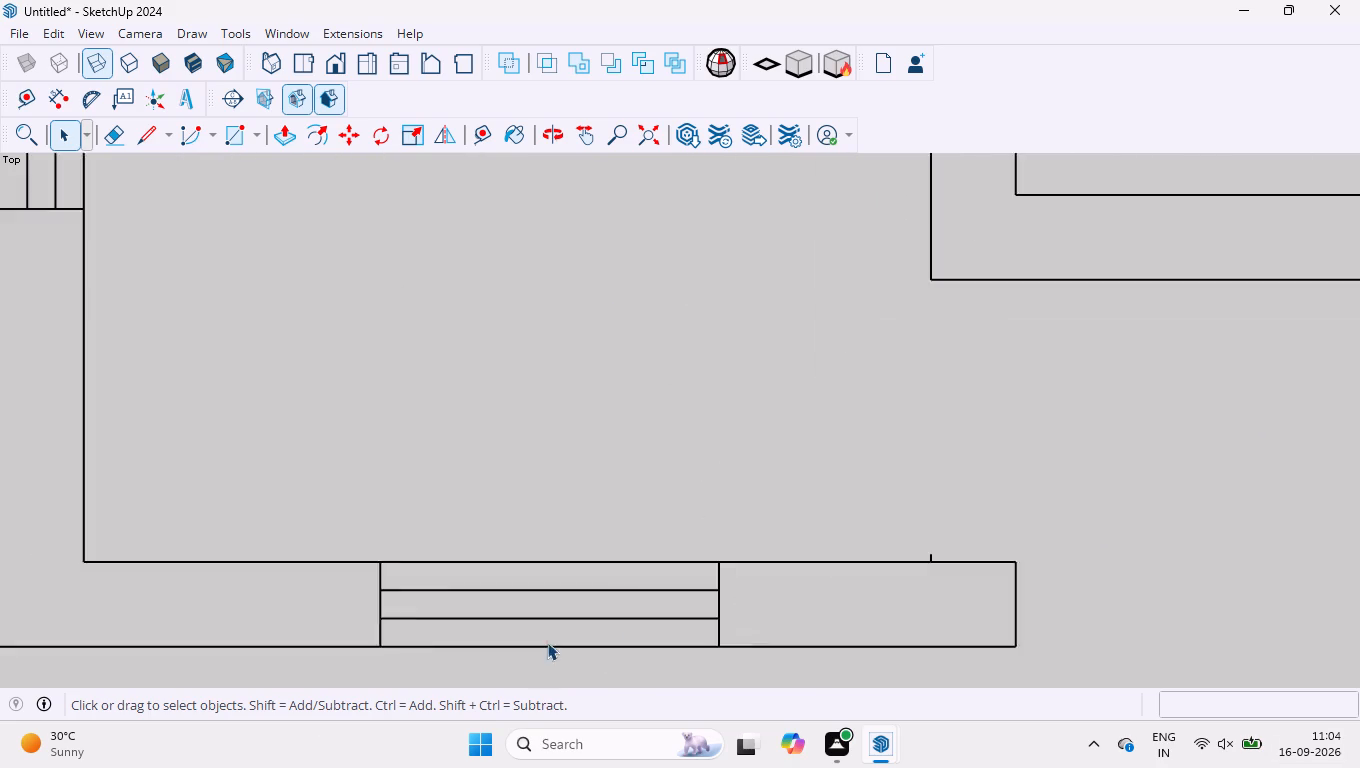
left_click_drag(779, 575, 411, 612, "shift")
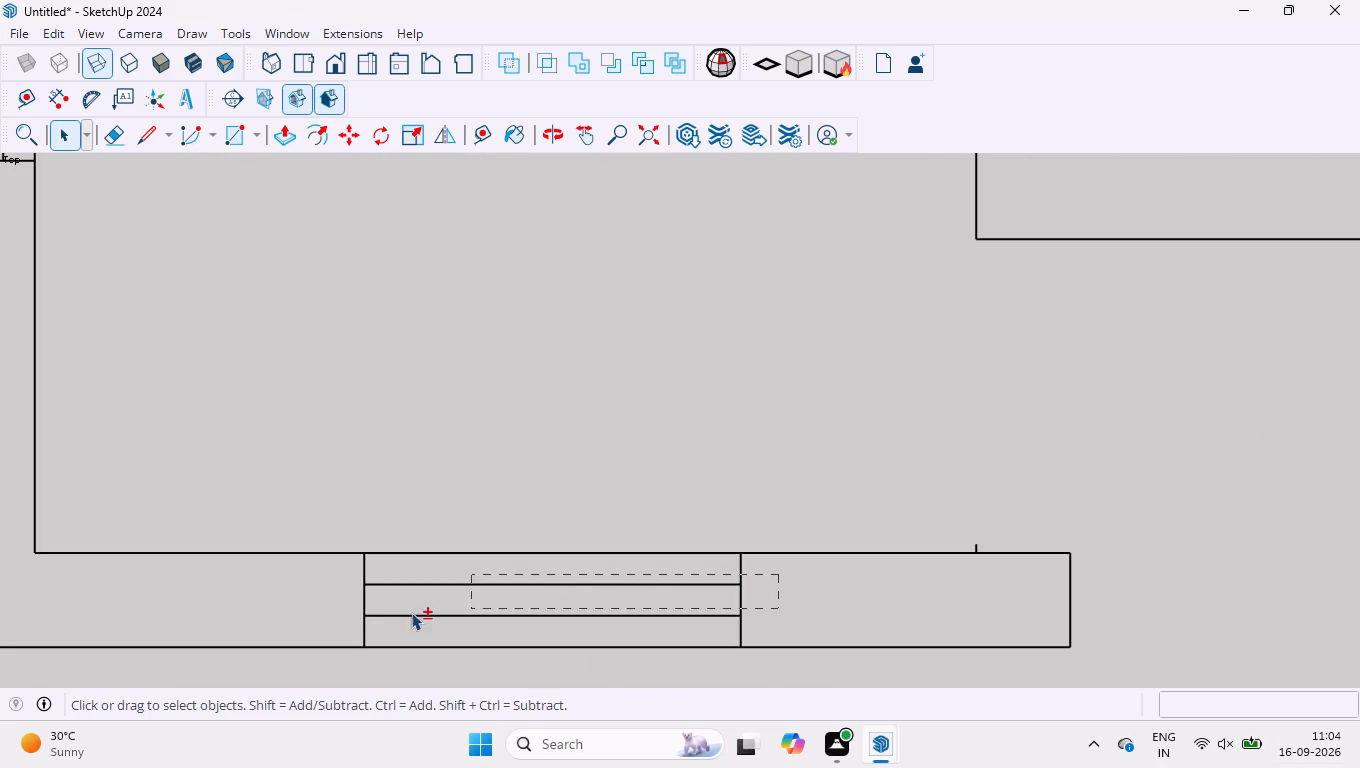
left_click_drag(411, 612, 296, 627, "shift")
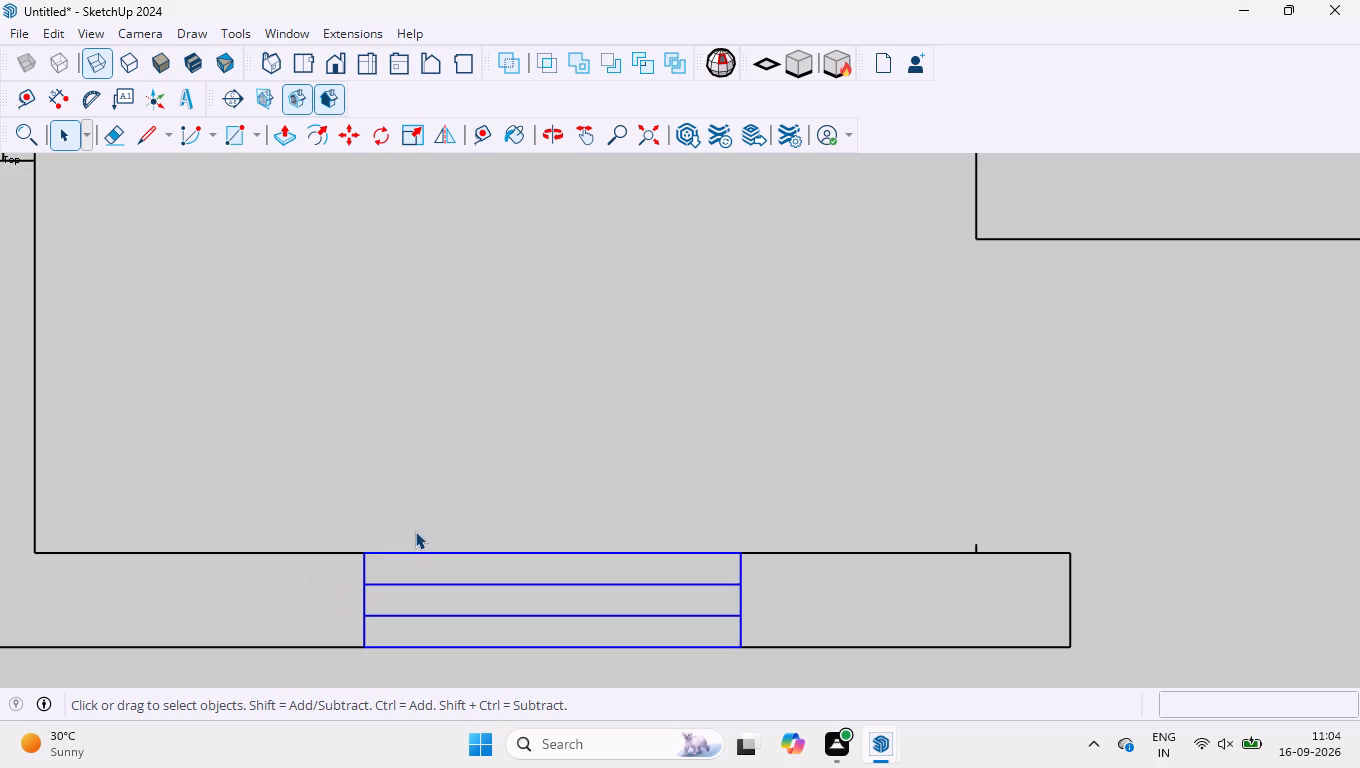
key("Delete")
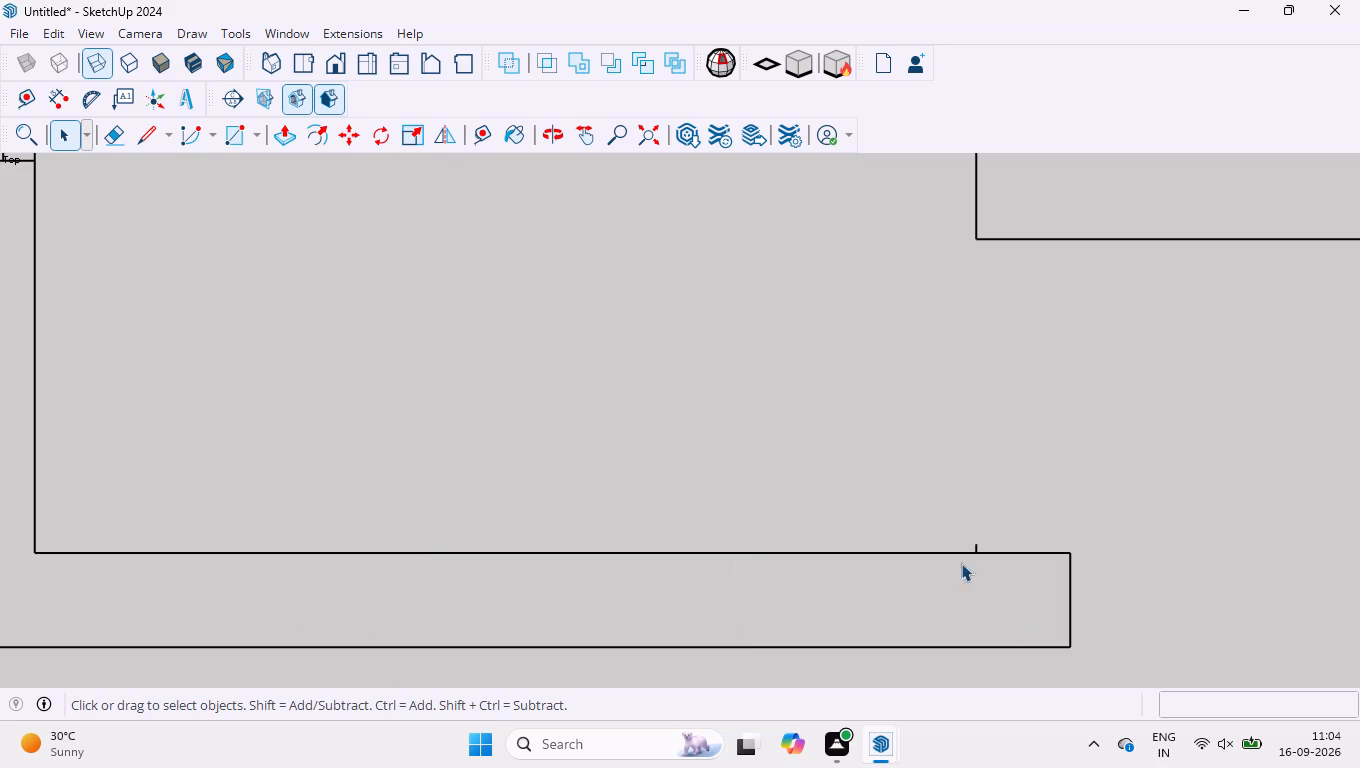
left_click_drag(968, 521, 992, 621, "shift")
key("Delete")
Delete the lower window in the left outer wall of the original plan.
scroll(662, 512, "down", 5)
scroll(404, 404, "down", 7)
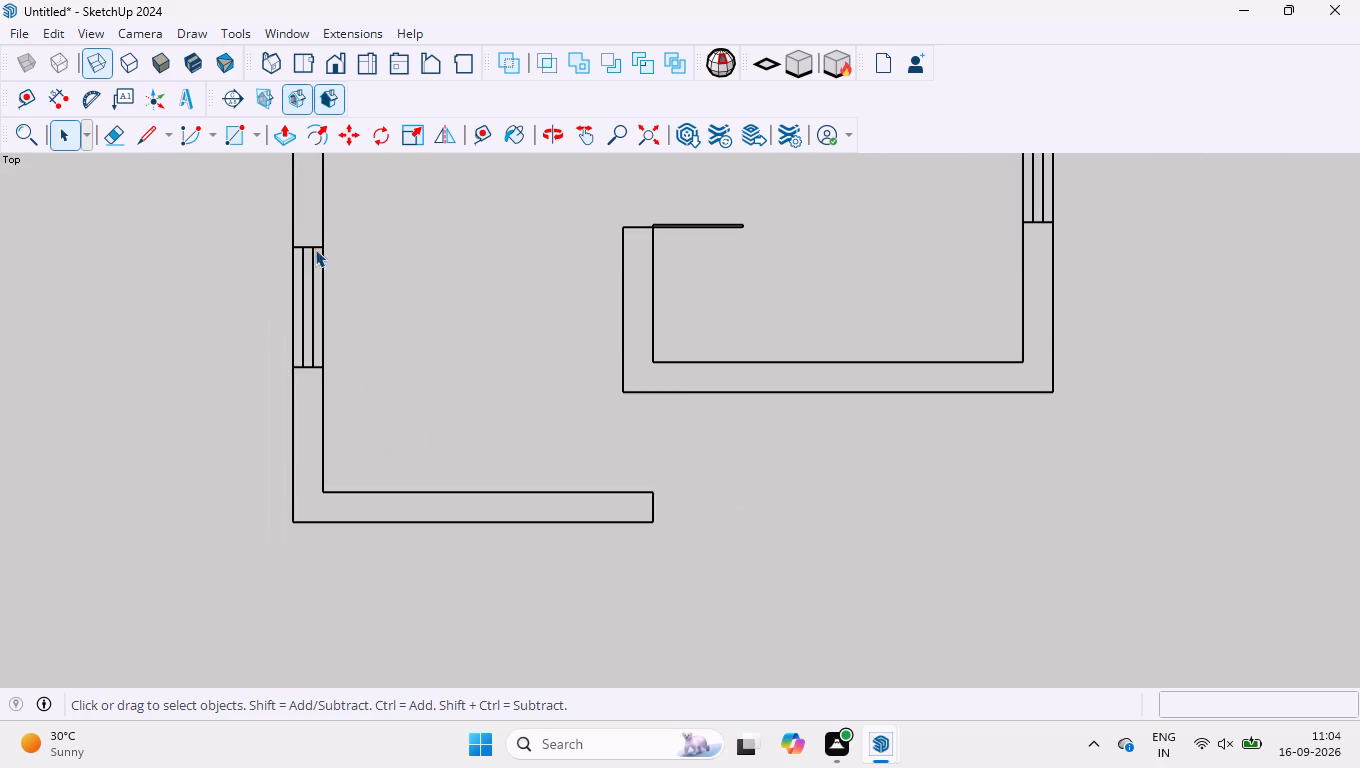
scroll(303, 217, "up", 7)
left_click_drag(227, 244, 363, 580, "shift")
key("shift+Delete")
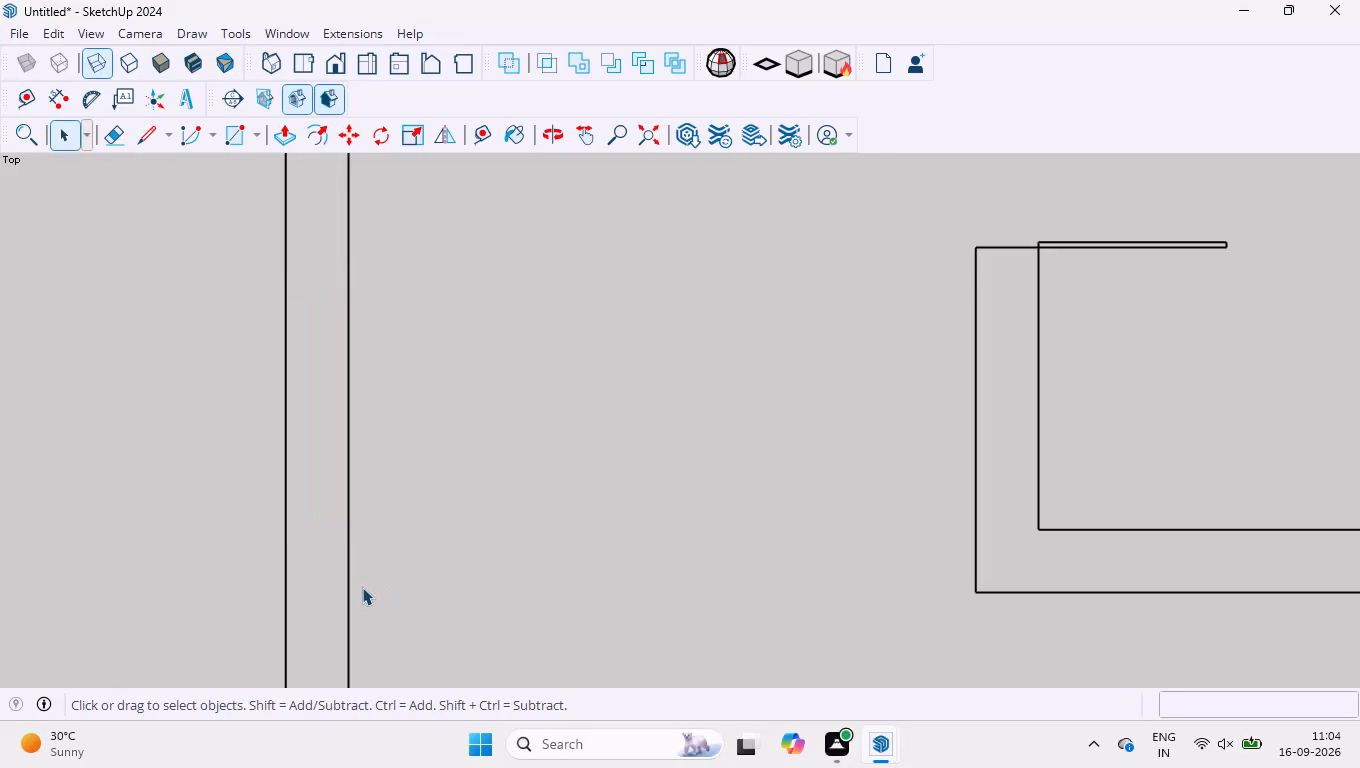
Delete the leftover door leaf at the central opening and the stray edge stub on the wall nib above it.
scroll(362, 587, "down", 4)
left_click_drag(790, 325, 1003, 399, "shift")
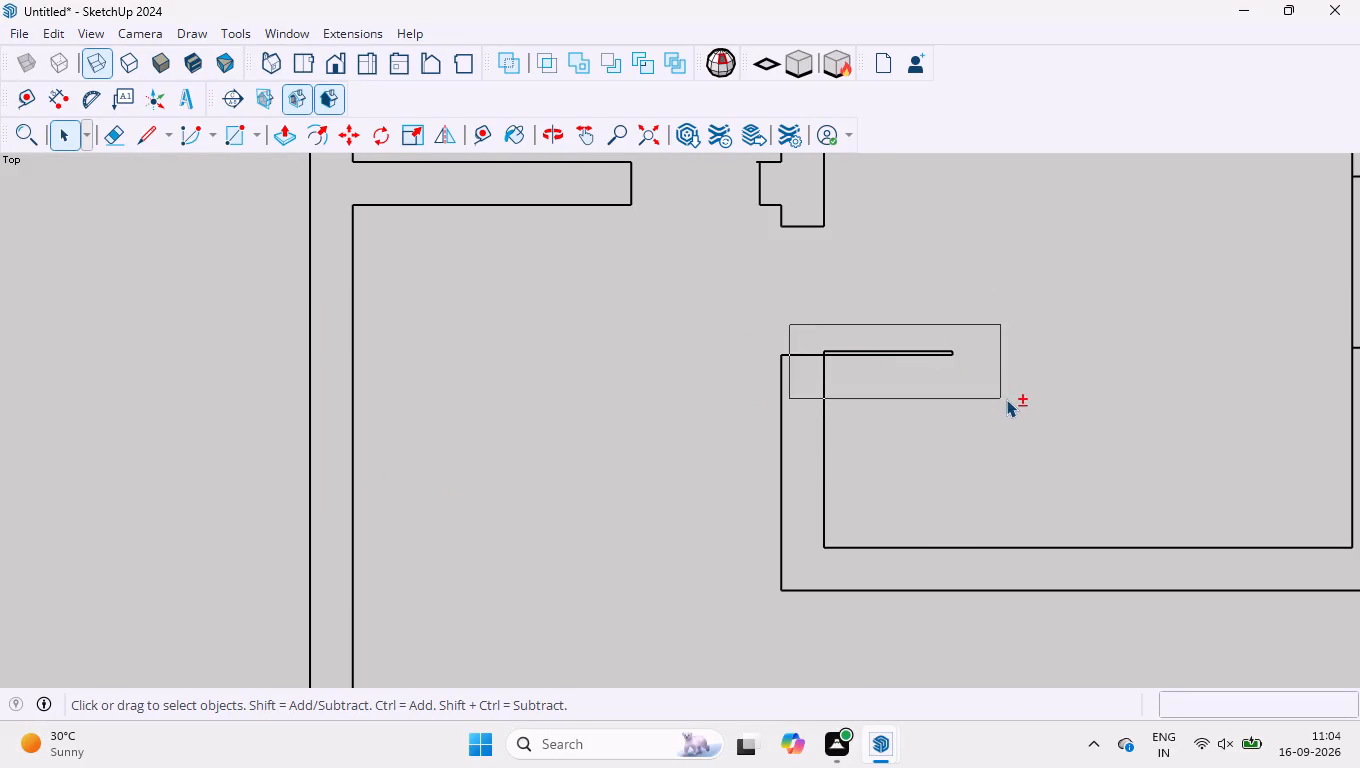
key("Delete")
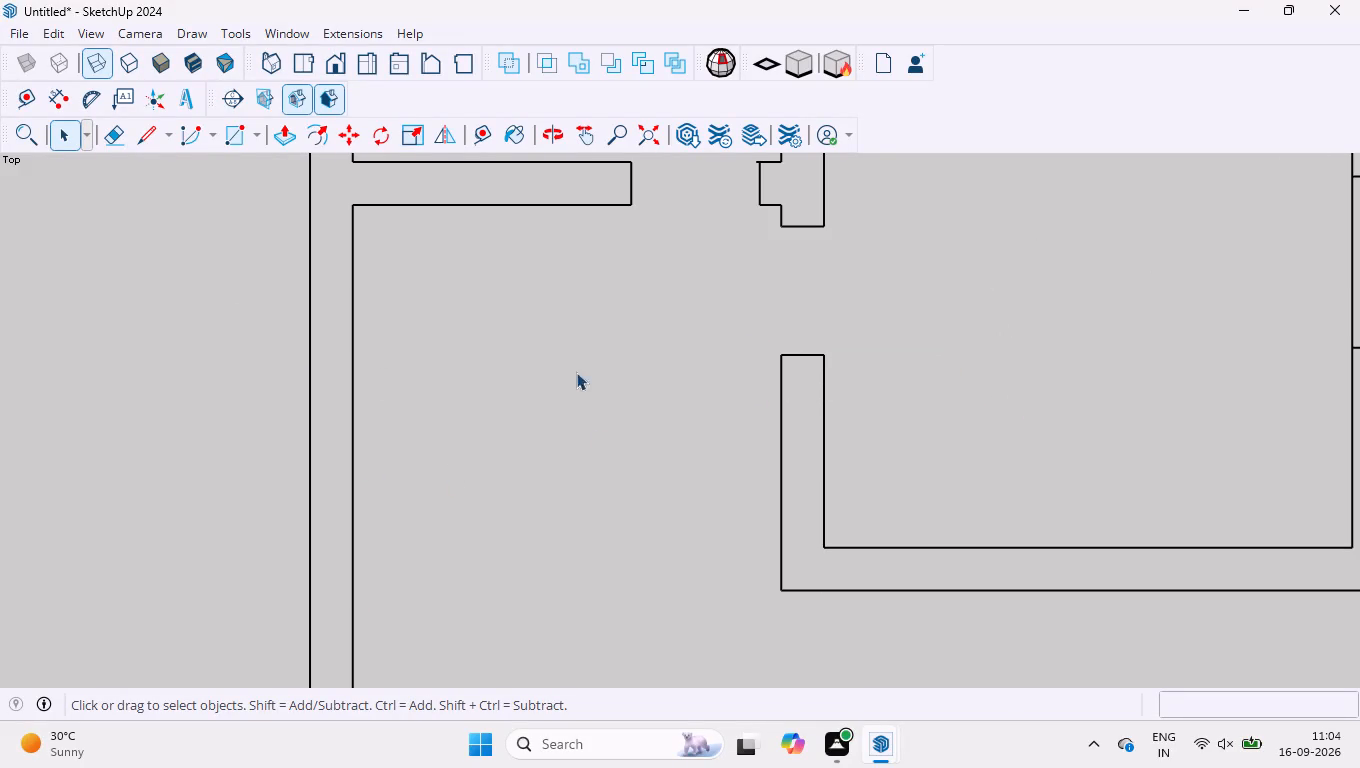
scroll(590, 426, "down", 4)
scroll(742, 226, "up", 18)
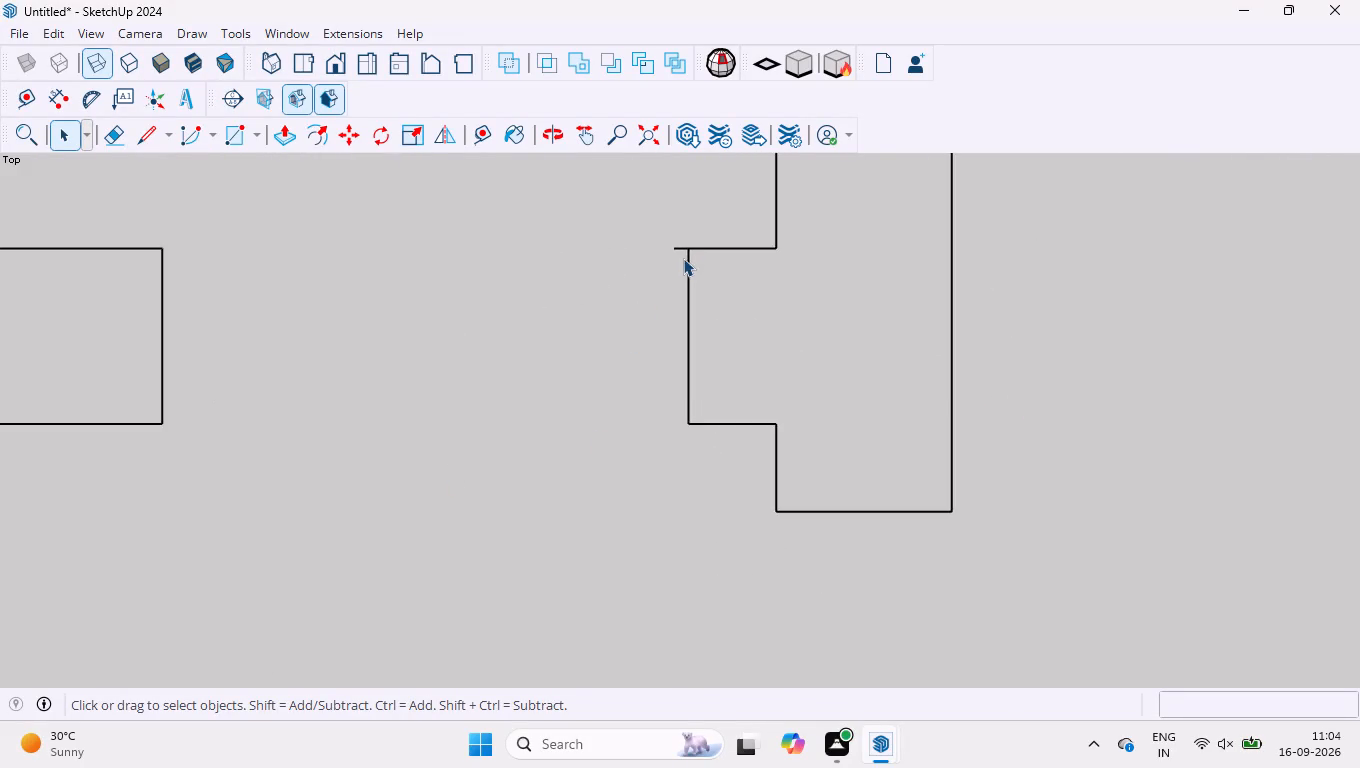
scroll(683, 258, "up", 7)
left_click(679, 253)
key("Delete")
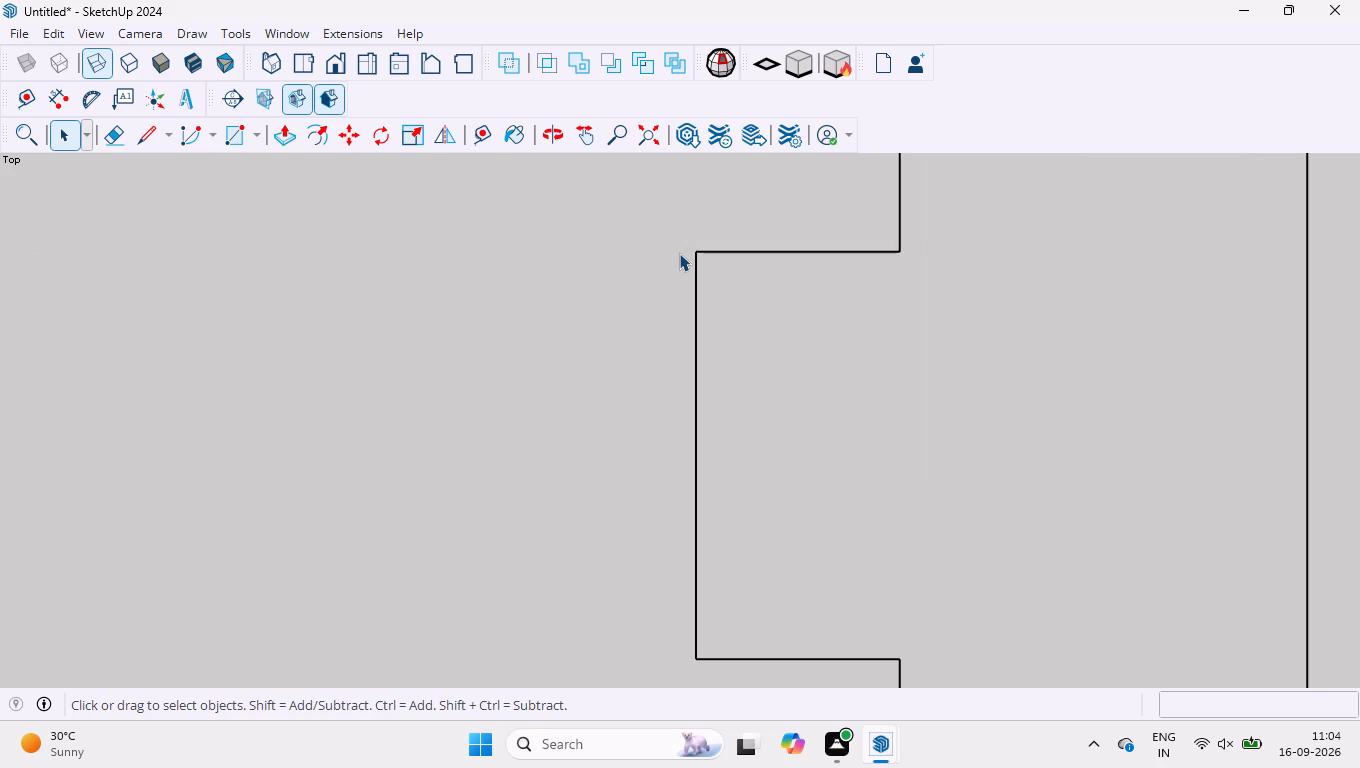
Delete the upper window in the left outer wall of the original plan.
scroll(306, 358, "down", 8)
scroll(458, 437, "down", 10)
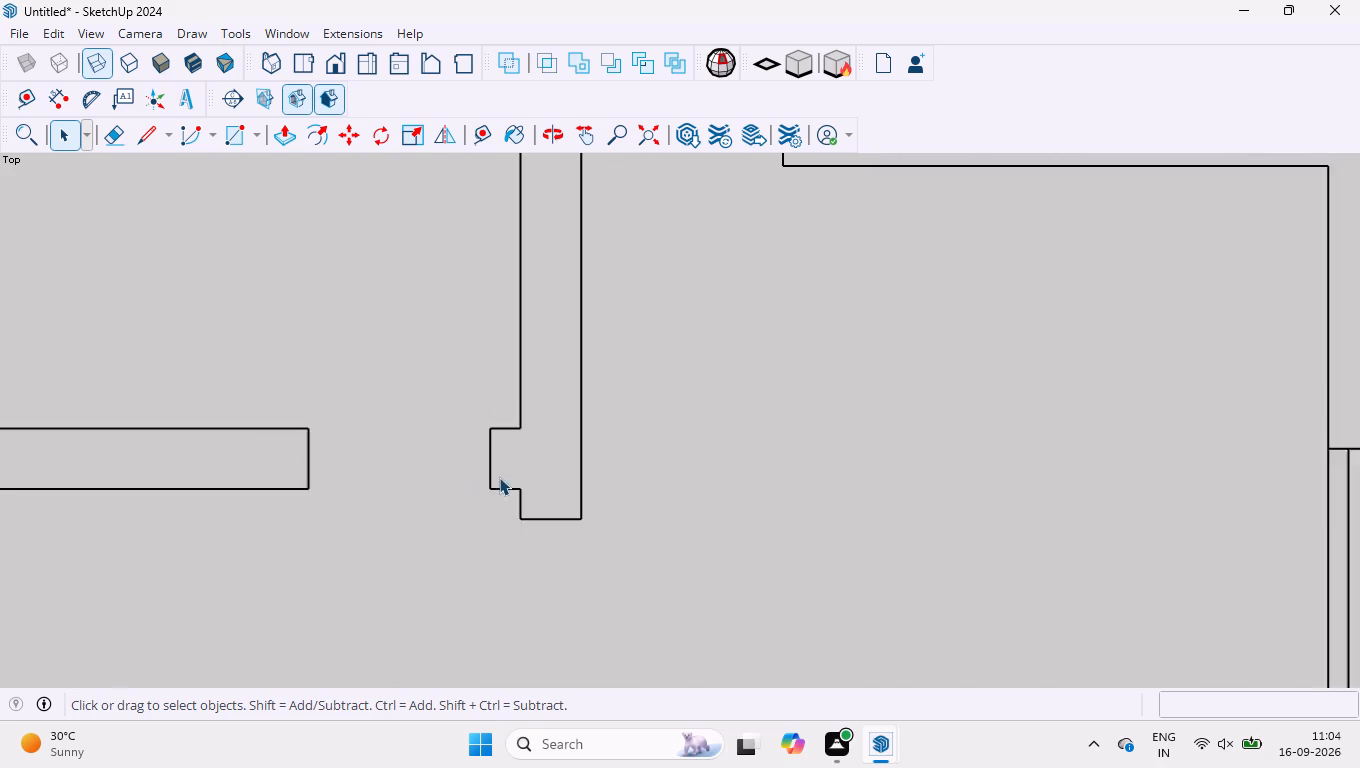
scroll(499, 477, "down", 13)
scroll(671, 482, "down", 4)
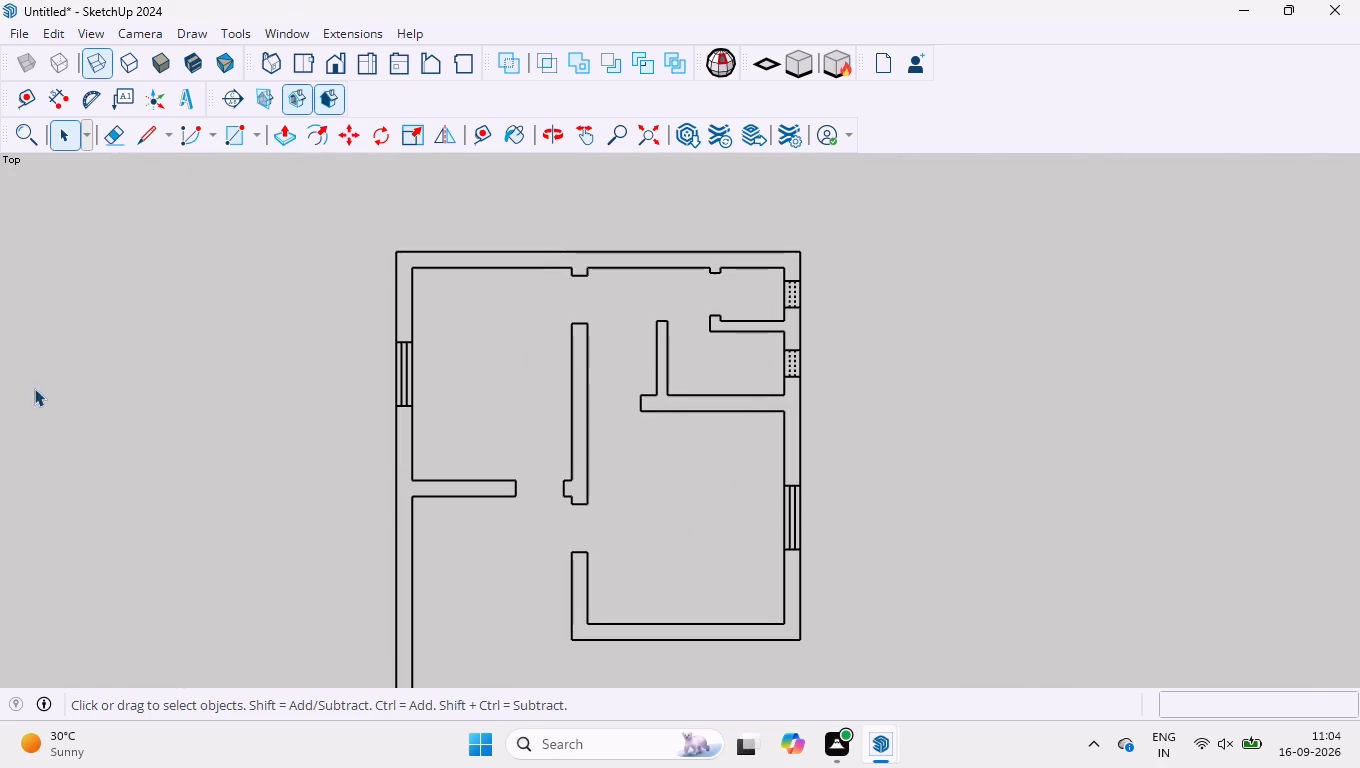
left_click_drag(374, 326, 435, 426)
left_click_drag(435, 426, 437, 430)
key("Delete")
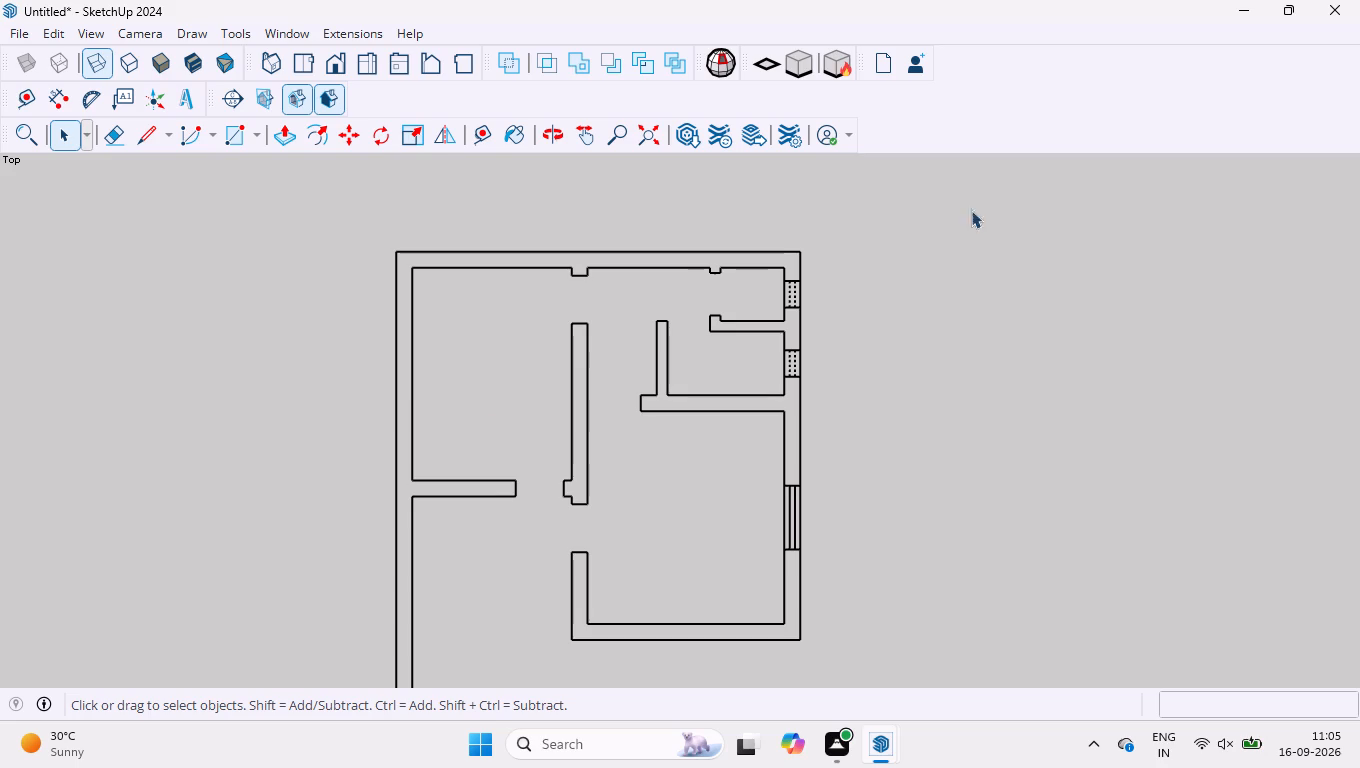
Delete the three windows in the right outer wall, leaving the adjoining inner wall edges out of the selection.
left_click_drag(756, 278, 839, 572)
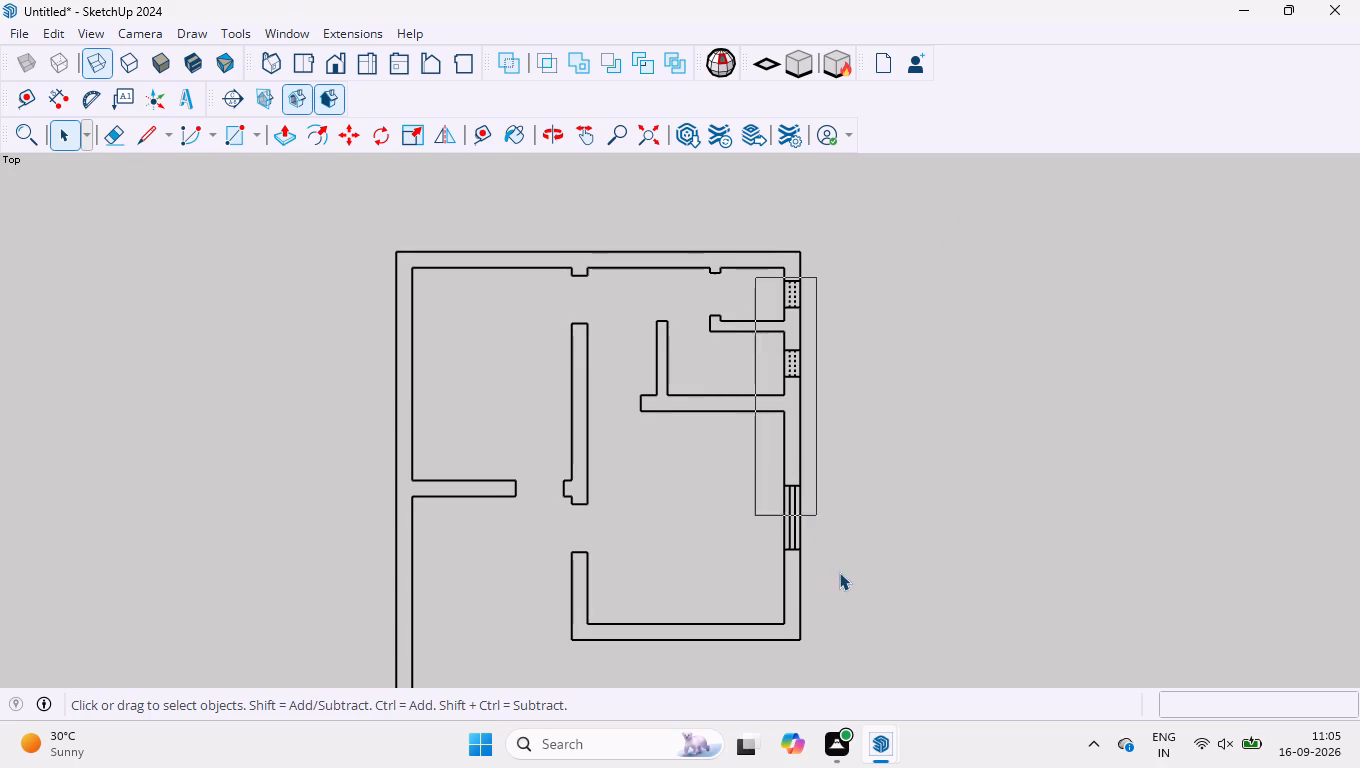
left_click_drag(839, 572, 845, 585)
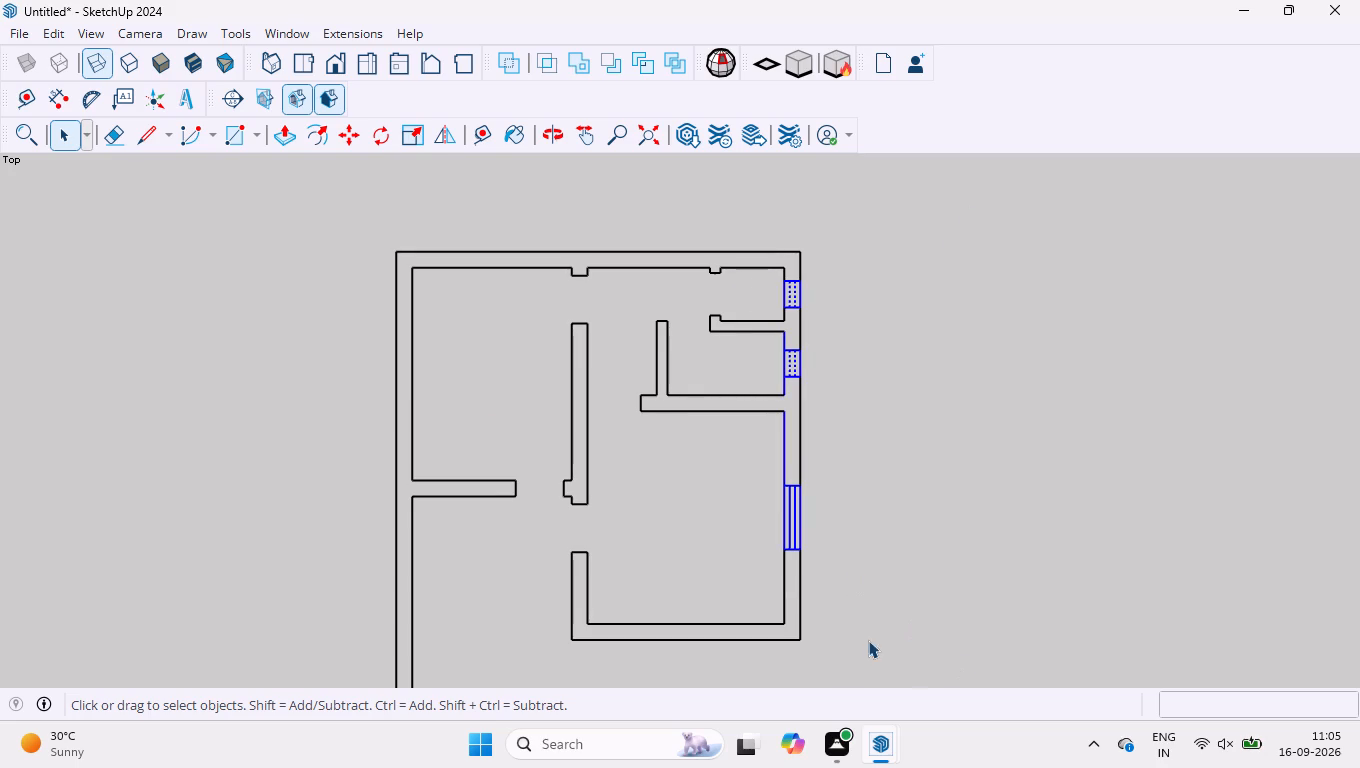
left_click(784, 446, "shift")
scroll(780, 352, "up", 8, "shift")
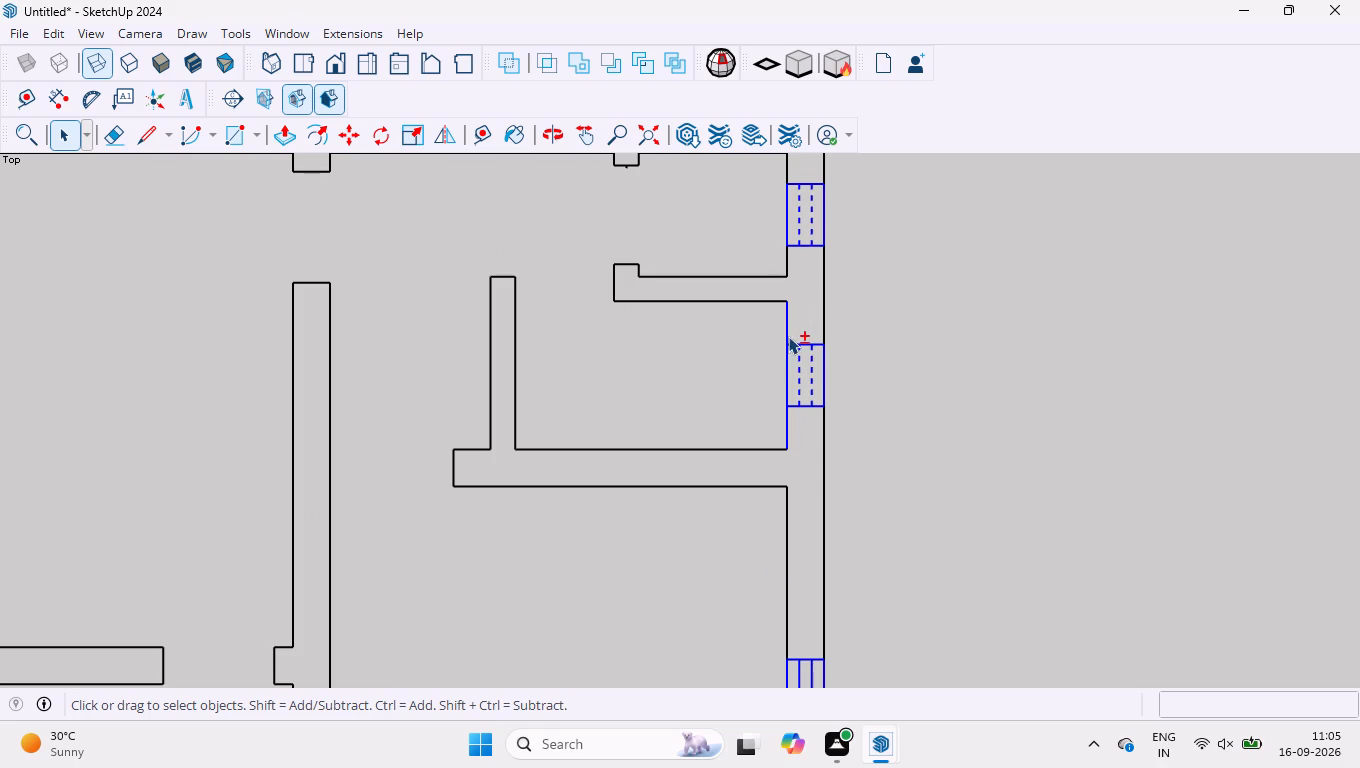
left_click(788, 336, "shift")
scroll(763, 416, "down", 3)
key("Delete")
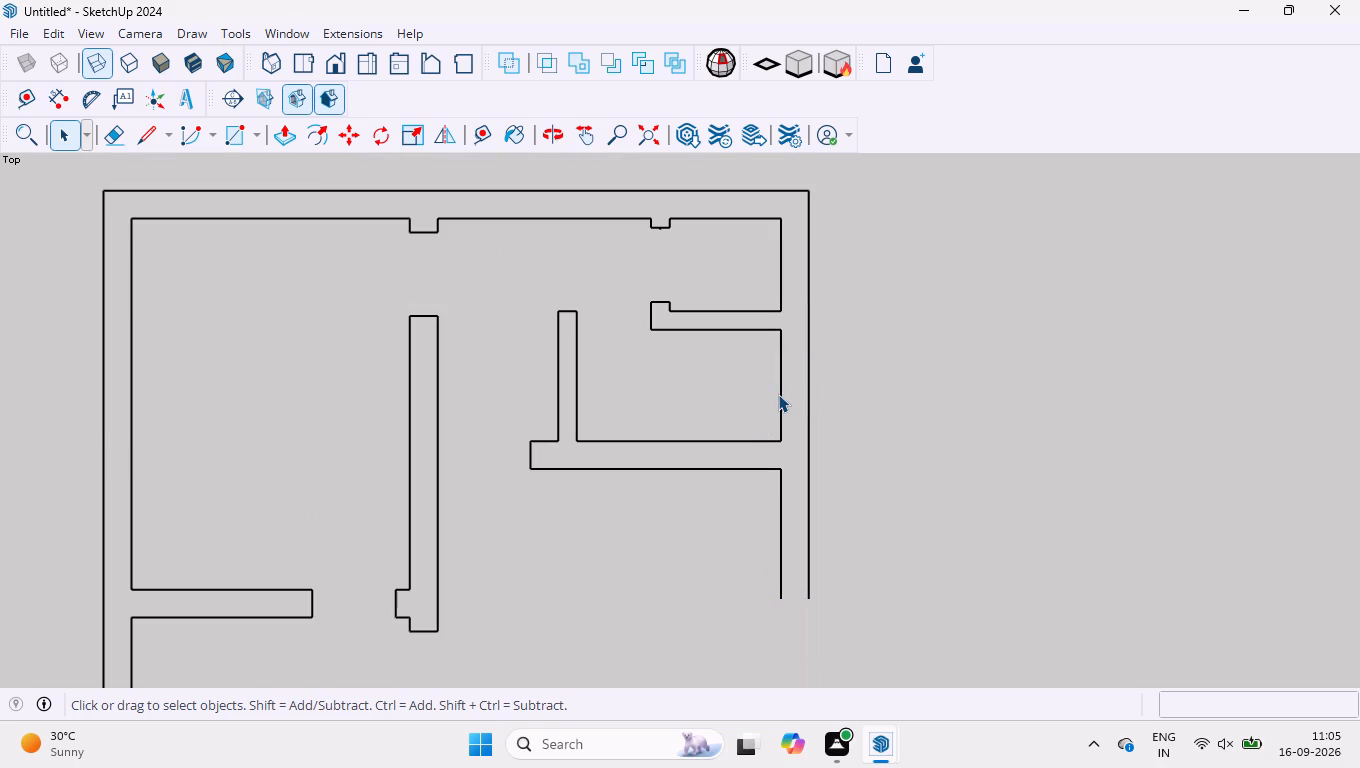
Close the remaining gap in the plan's right outer wall with lines joining the inner edges and the outer edges.
scroll(765, 393, "down", 10)
scroll(781, 539, "up", 7)
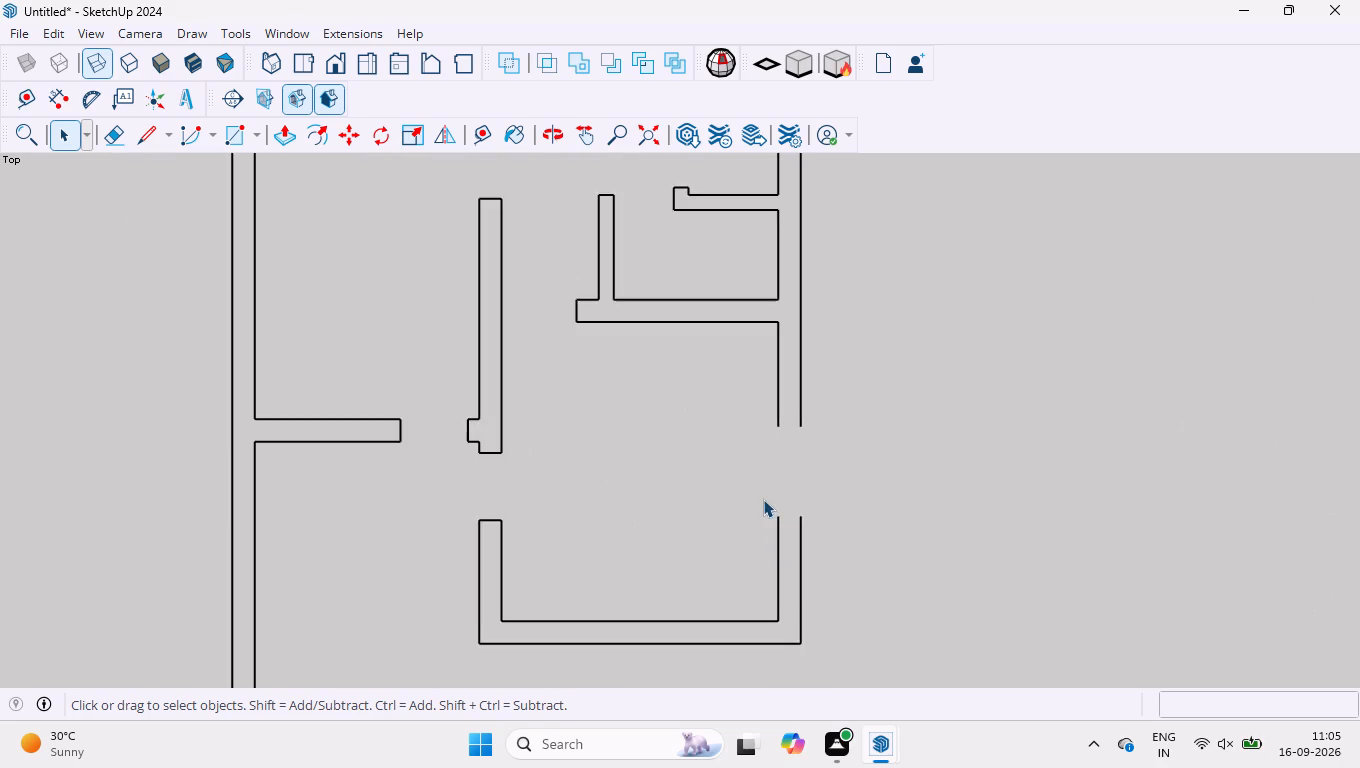
scroll(763, 489, "up", 4)
key("l")
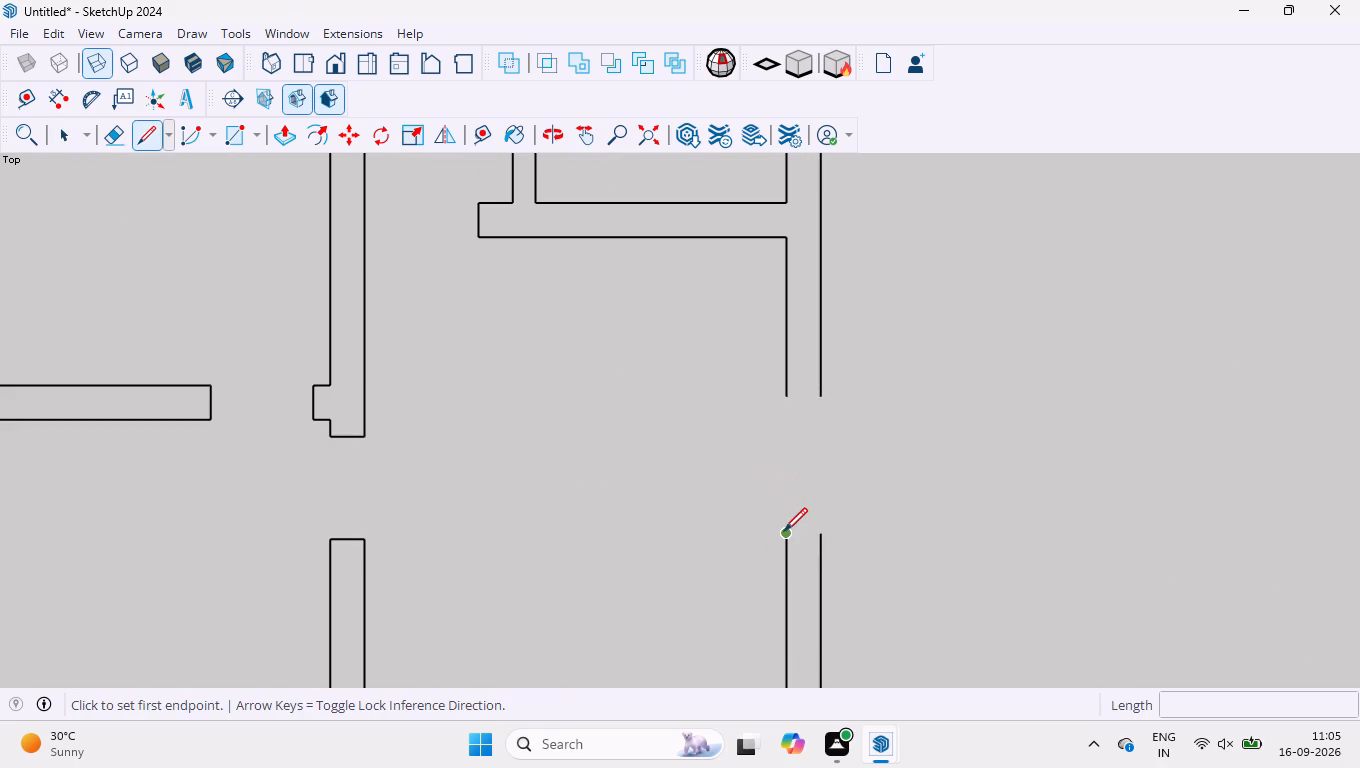
left_click(785, 533)
left_click(787, 396)
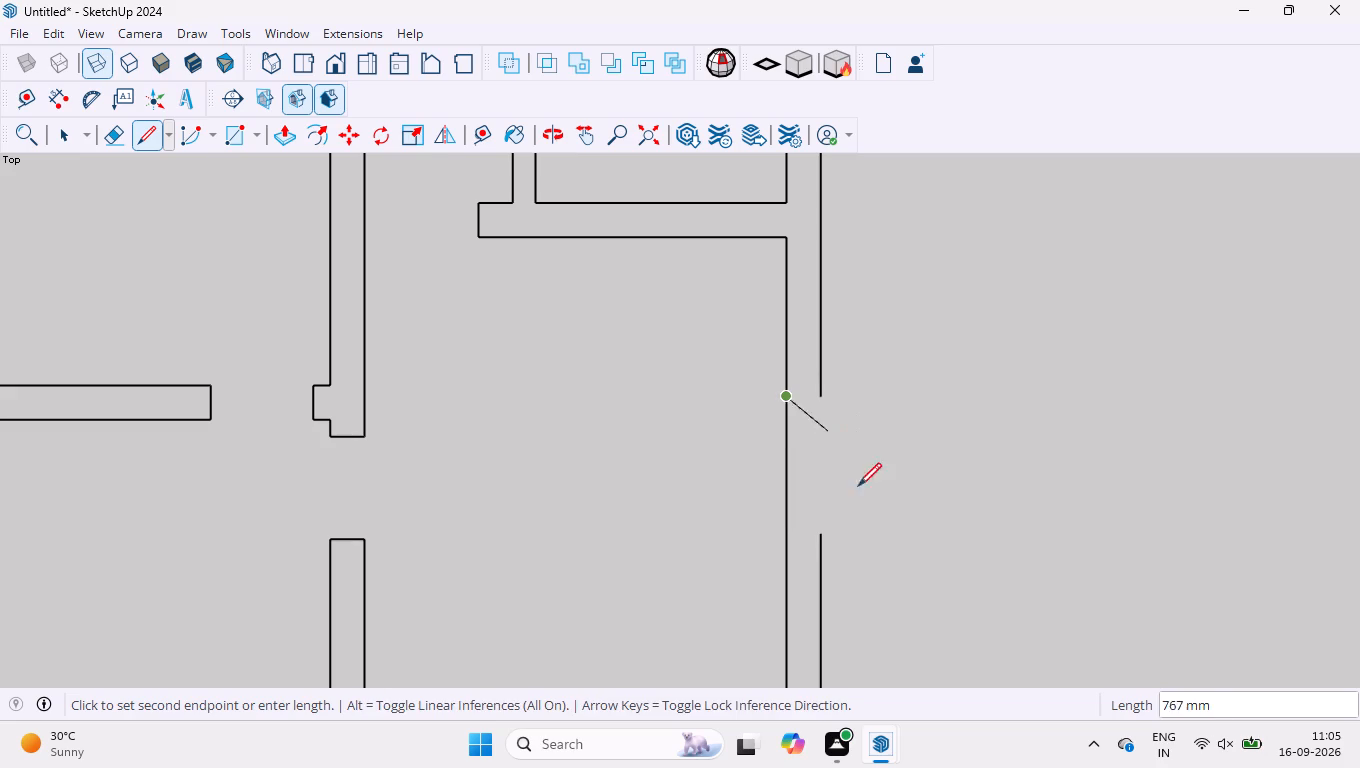
key("l")
key("l")
left_click(824, 534)
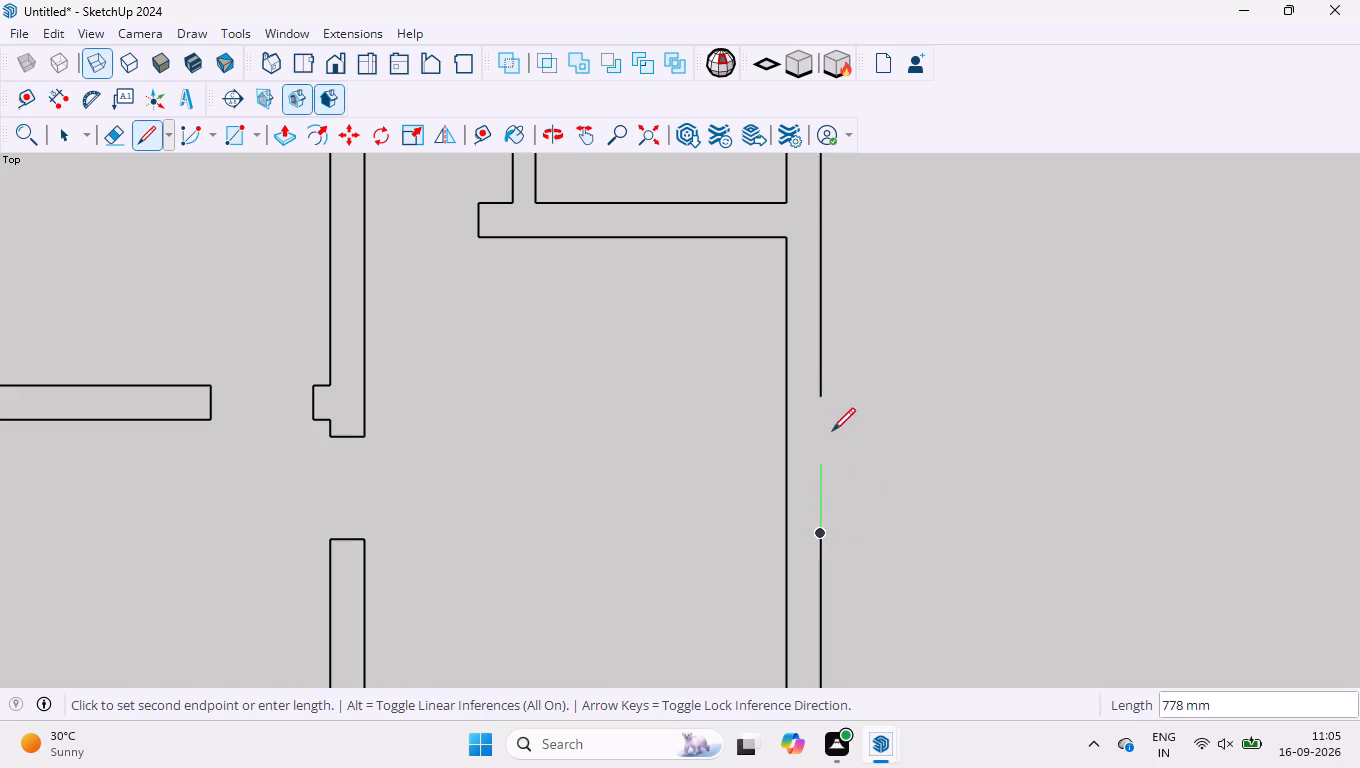
left_click(831, 395)
key("space")
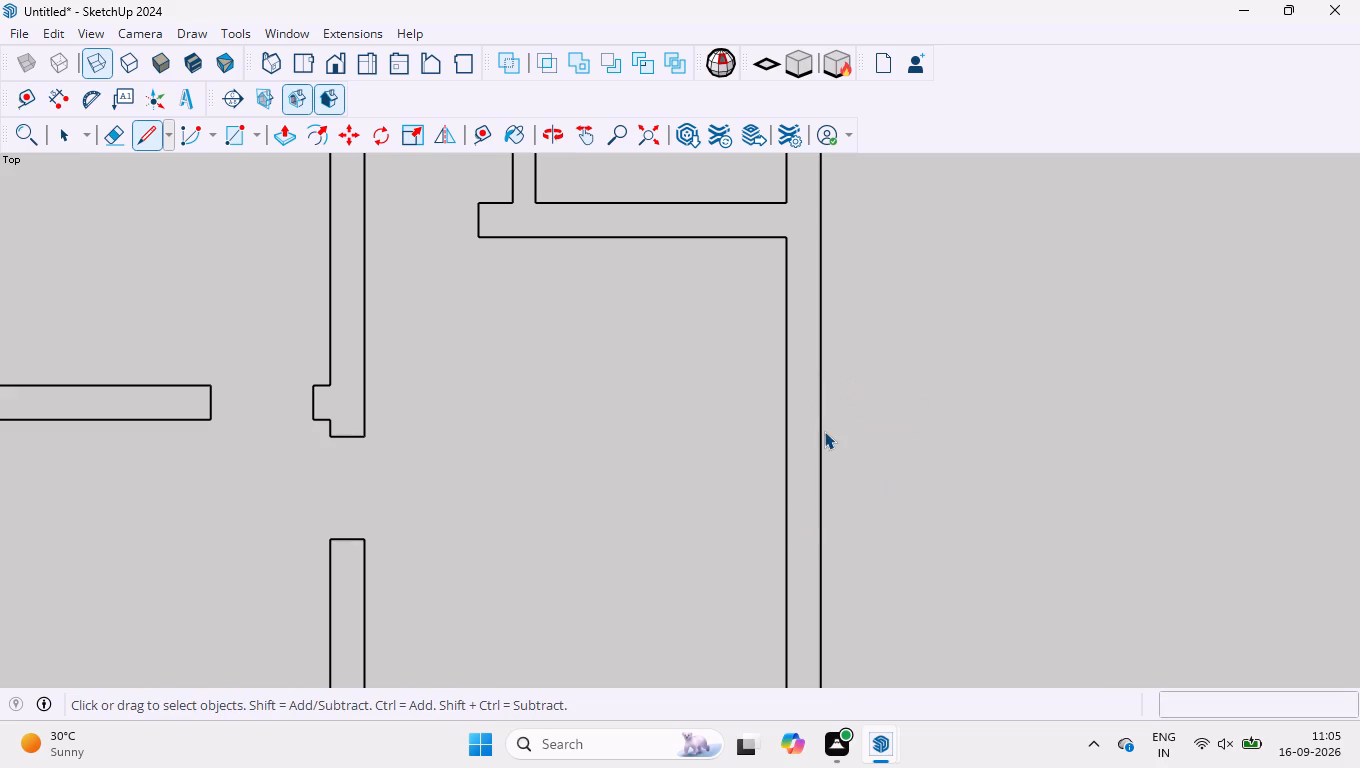
left_click(820, 449)
left_click(877, 432)
Switch the plan to the isometric view.
scroll(818, 438, "down", 6)
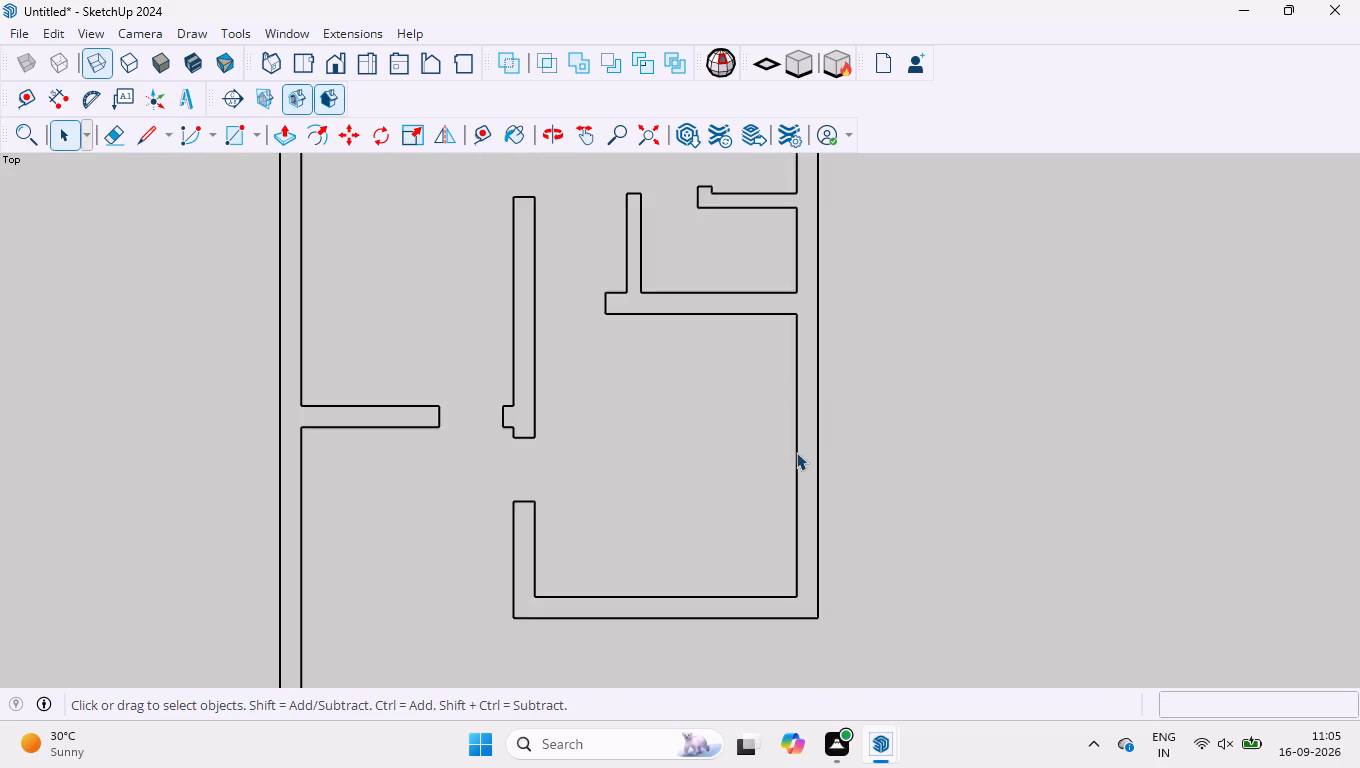
scroll(796, 452, "down", 7)
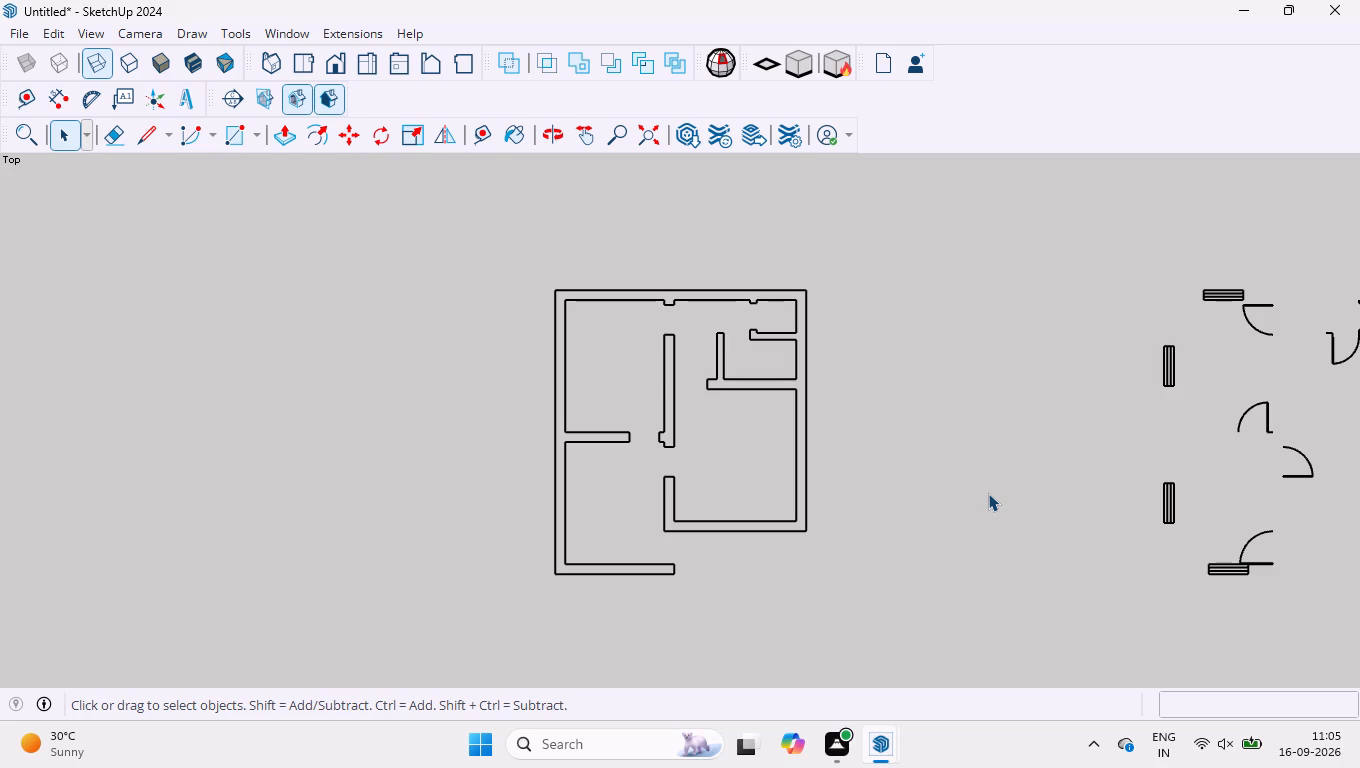
left_click(271, 68)
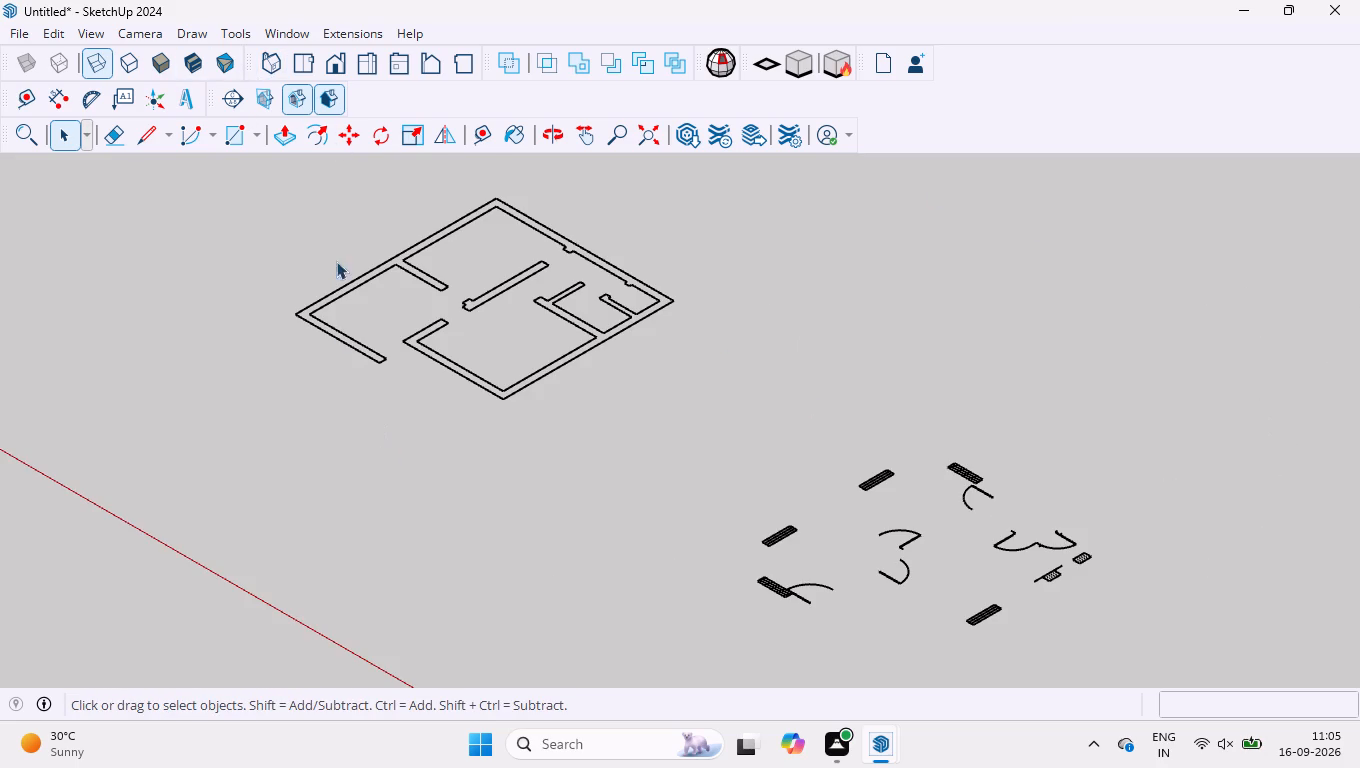
scroll(344, 232, "up", 5)
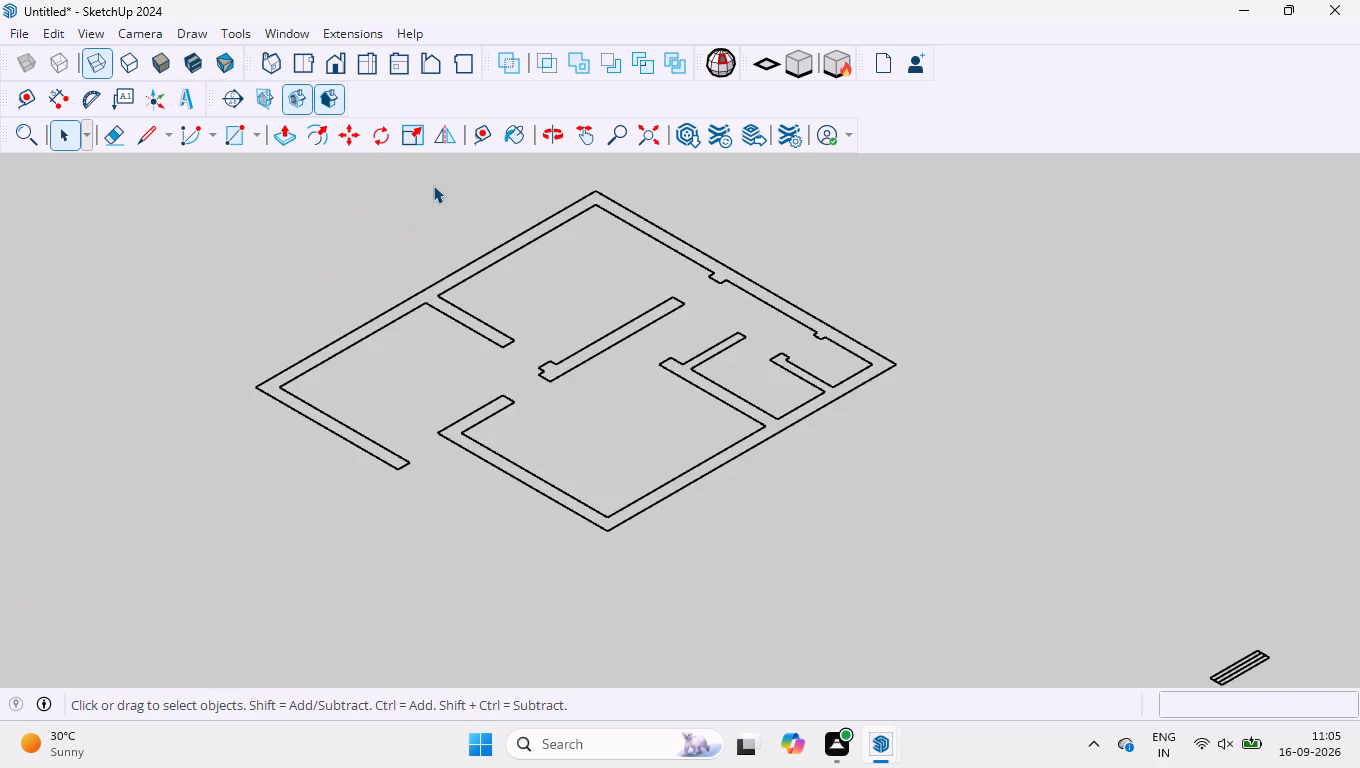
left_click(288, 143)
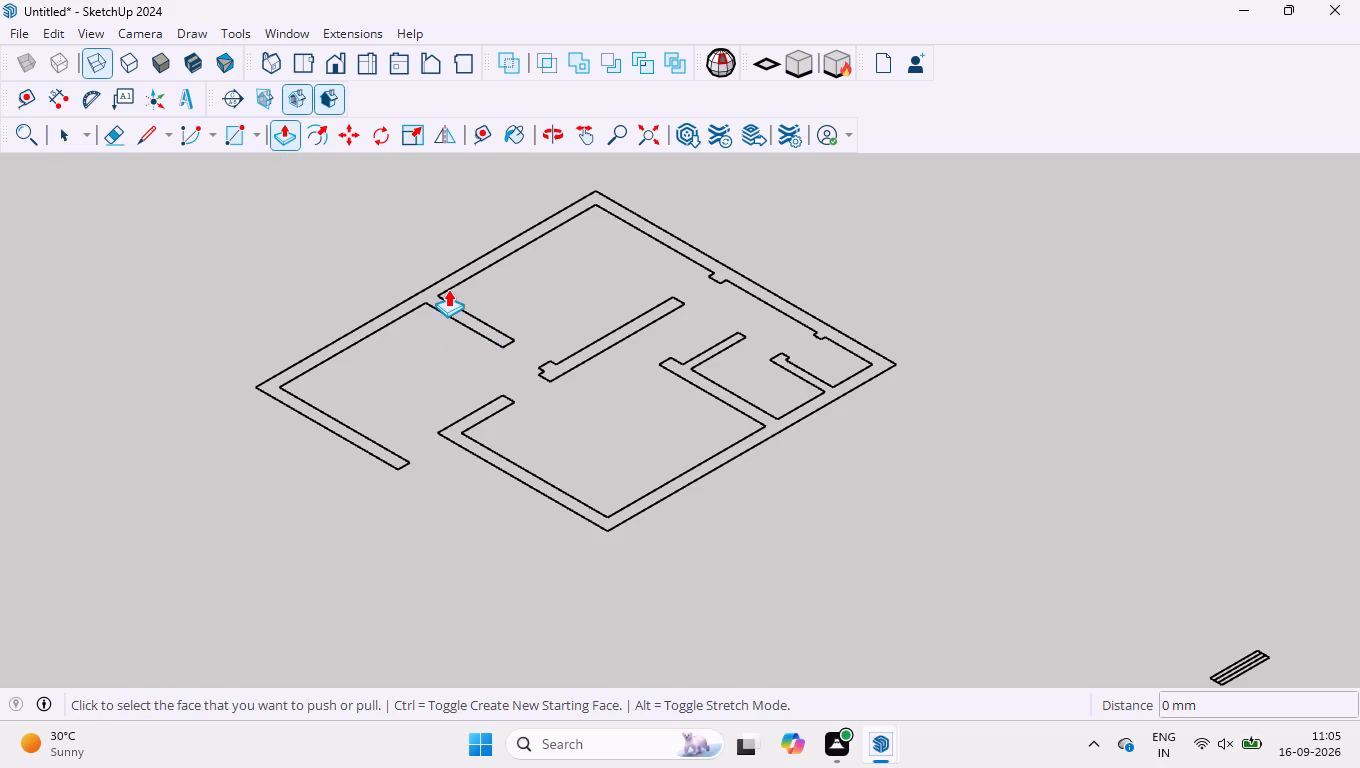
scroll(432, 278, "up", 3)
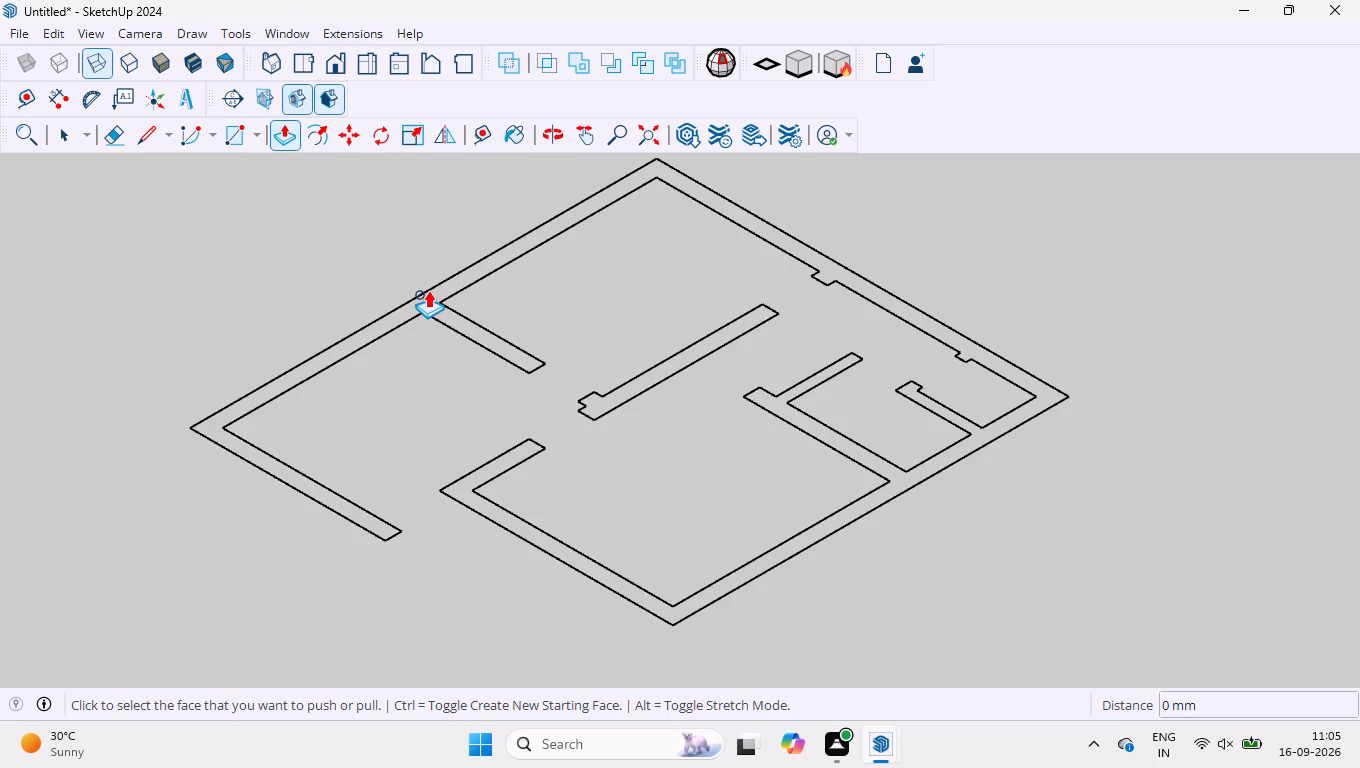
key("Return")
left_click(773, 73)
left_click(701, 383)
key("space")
Set the face style to Shaded so the wall faces are displayed without textures.
scroll(257, 372, "down", 2)
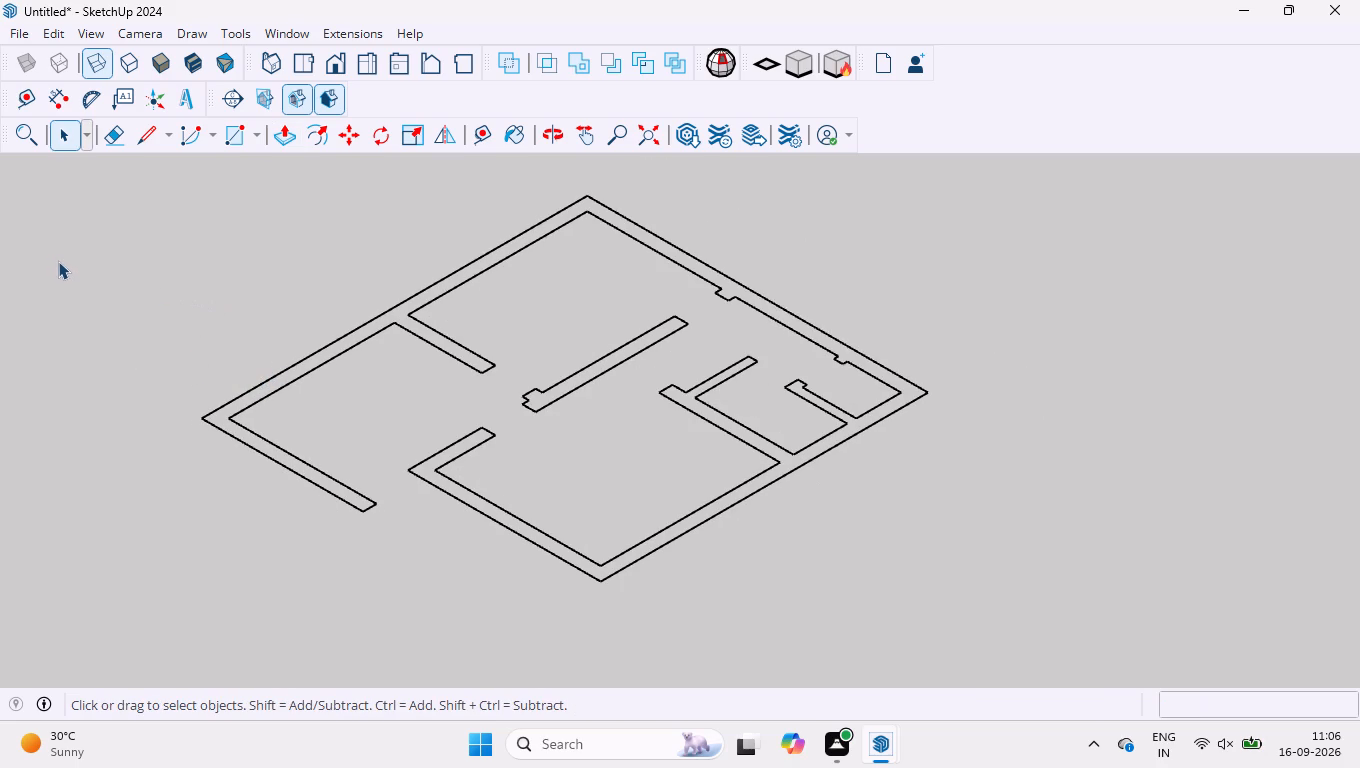
left_click(97, 32)
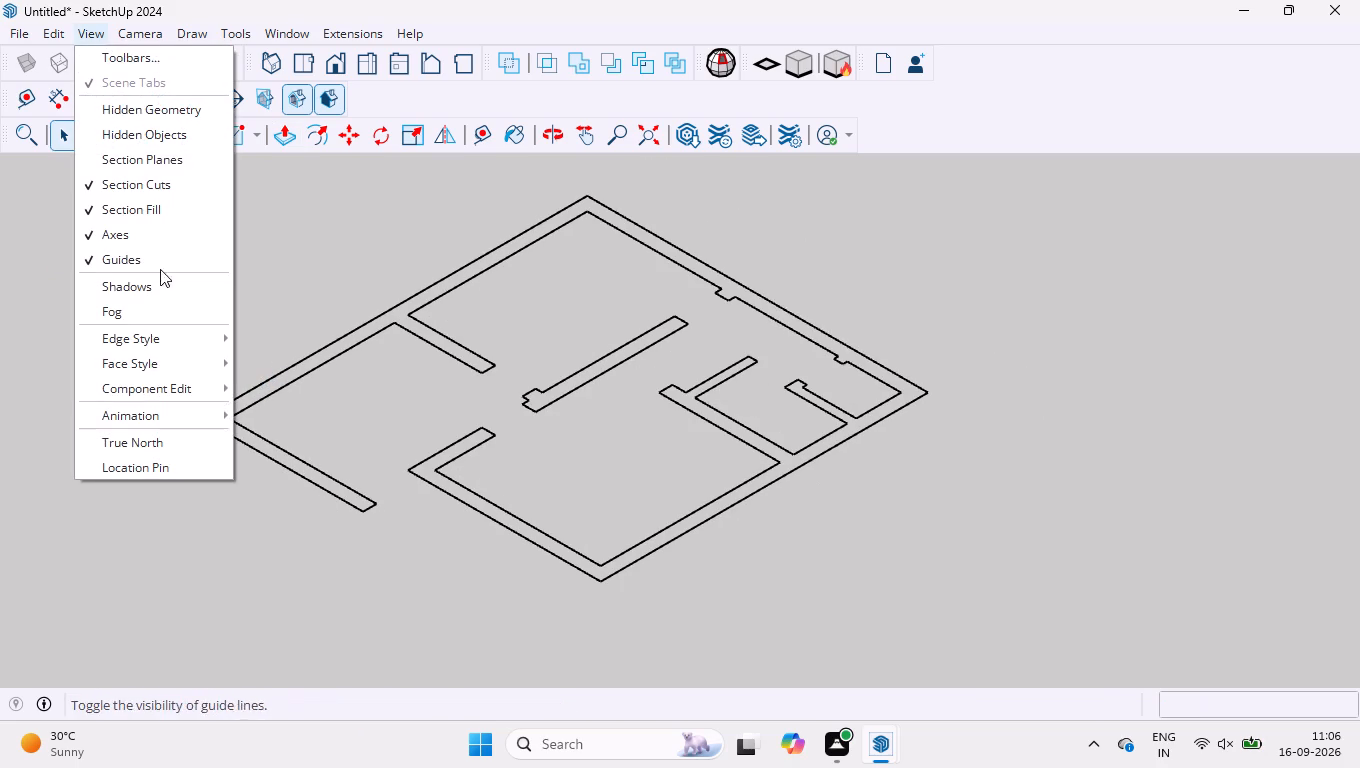
left_click(179, 361)
left_click(298, 470)
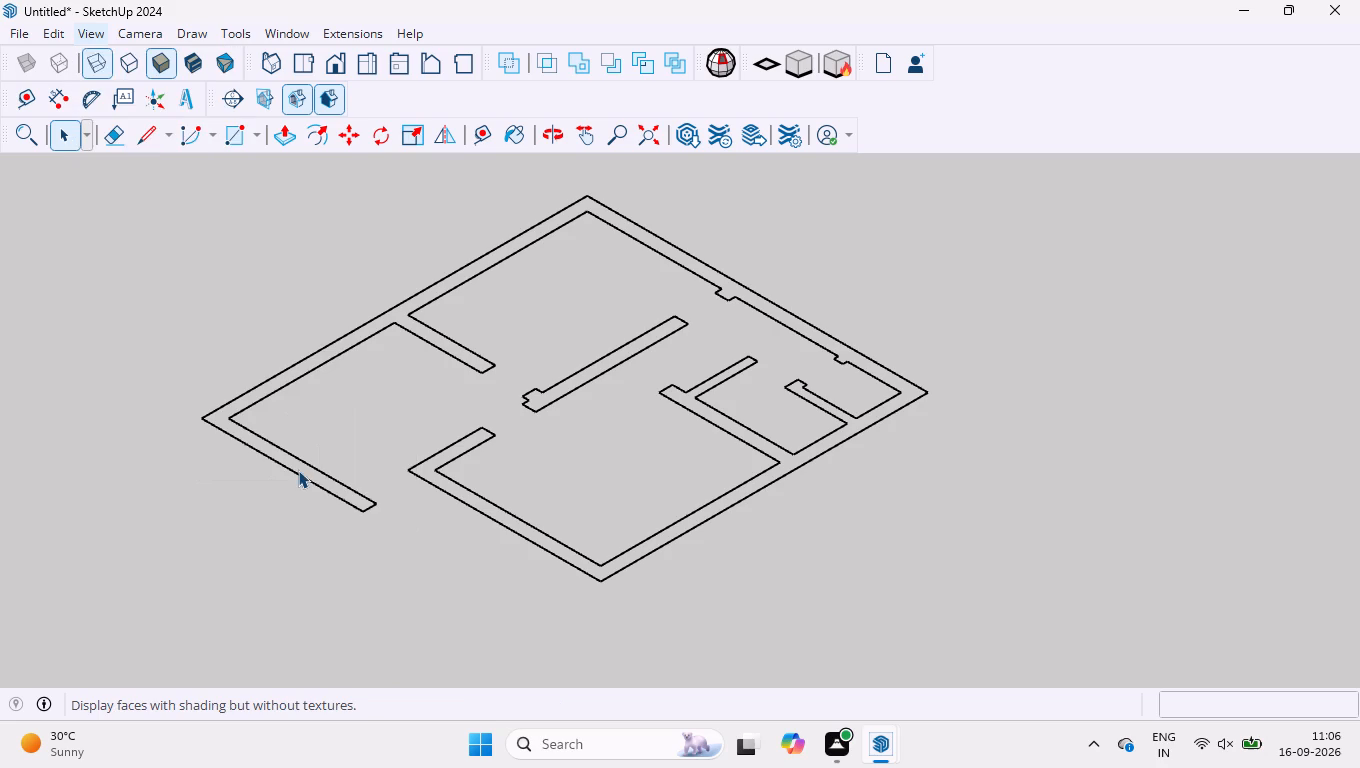
Push/Pull the connected outer and inner wall face upward by 3000 mm.
scroll(249, 290, "up", 1)
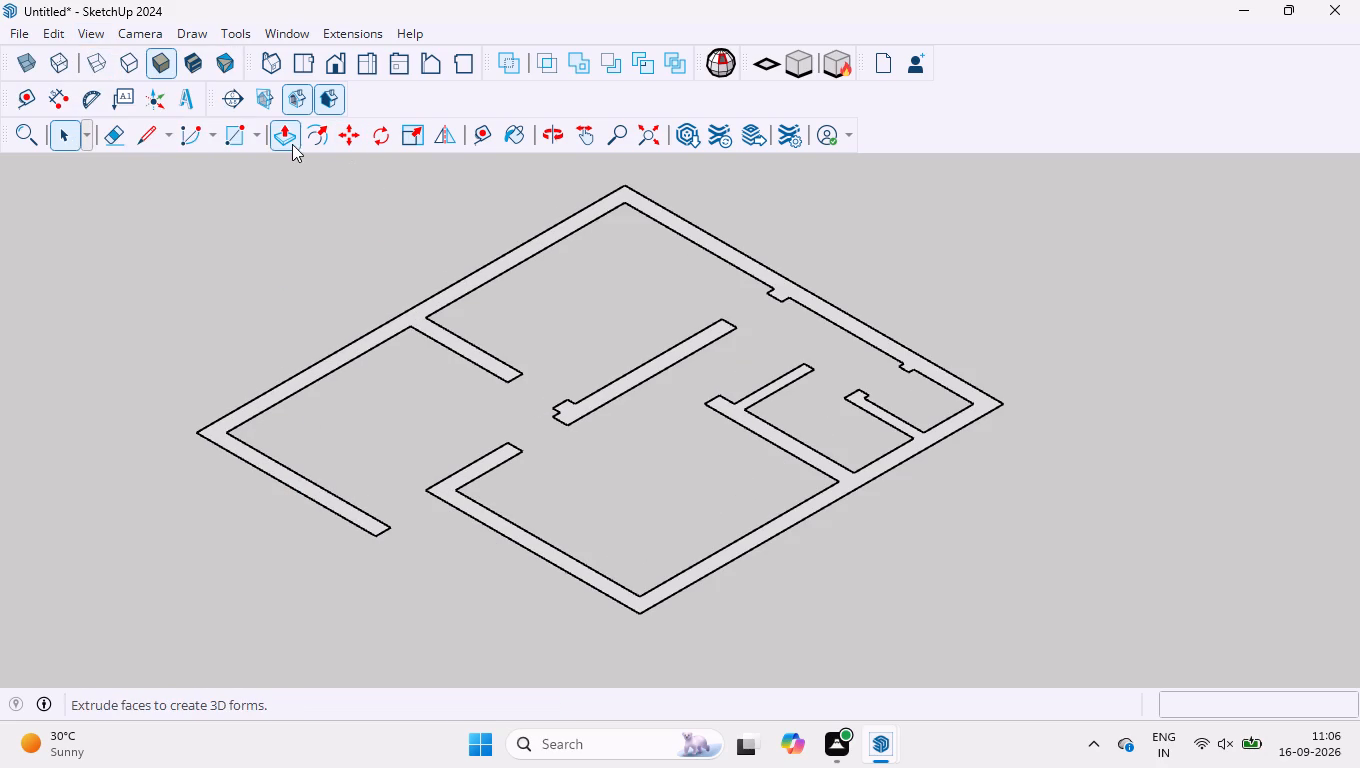
left_click(290, 144)
left_click(417, 304)
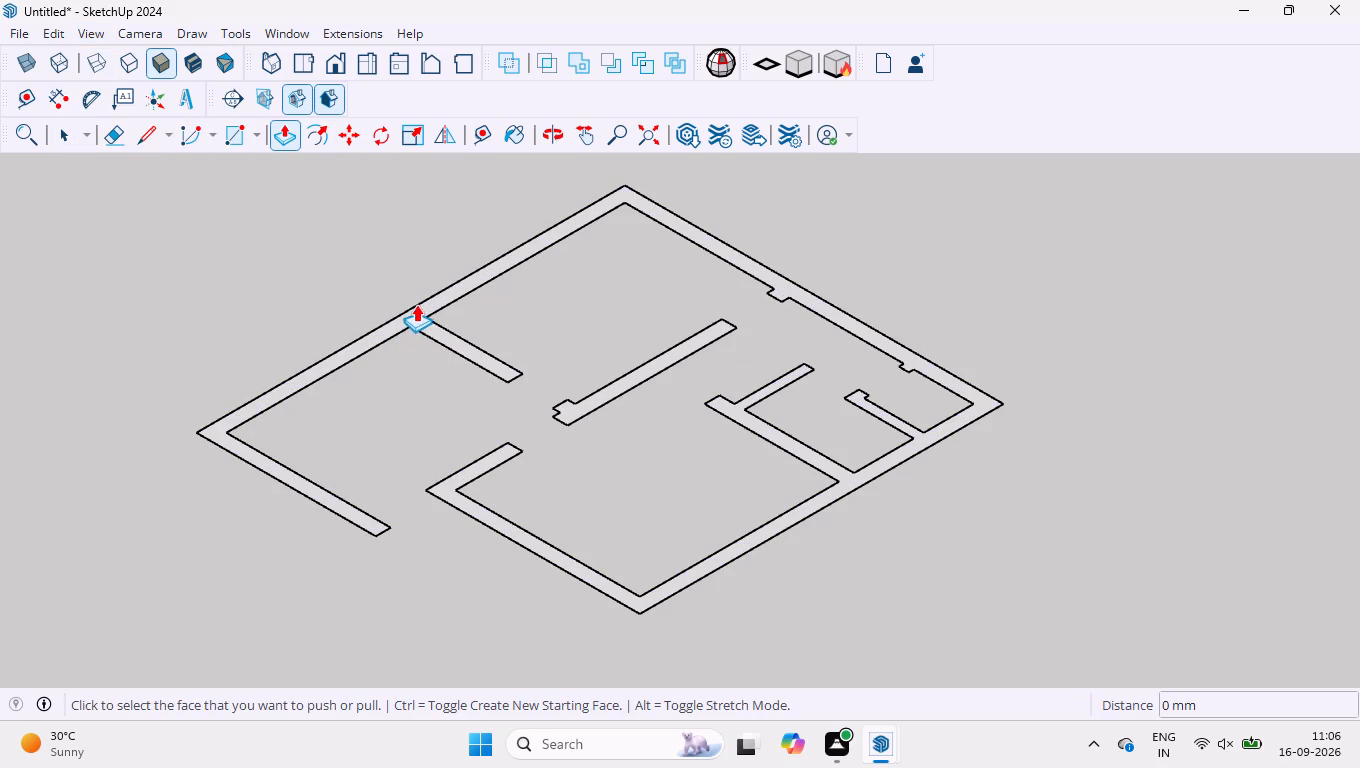
left_click(414, 307)
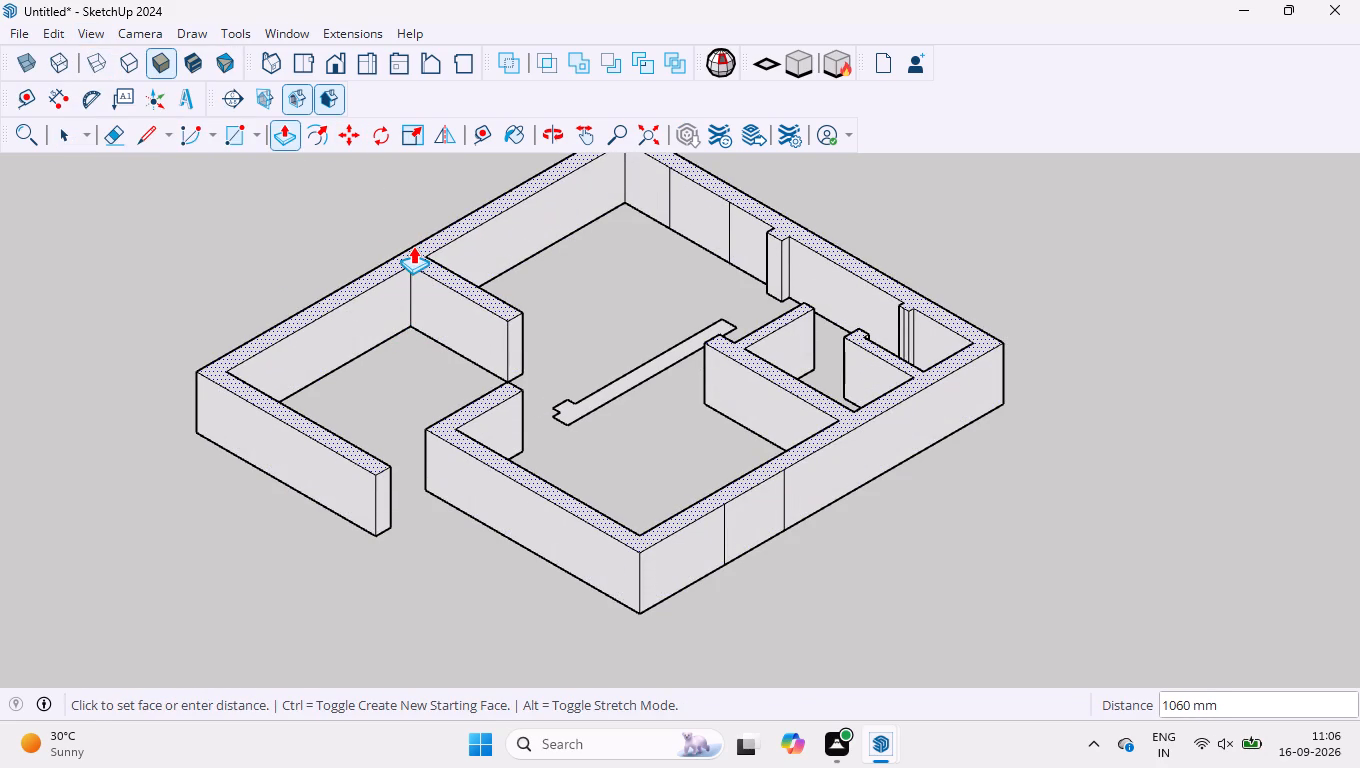
type("3000")
key("Return")
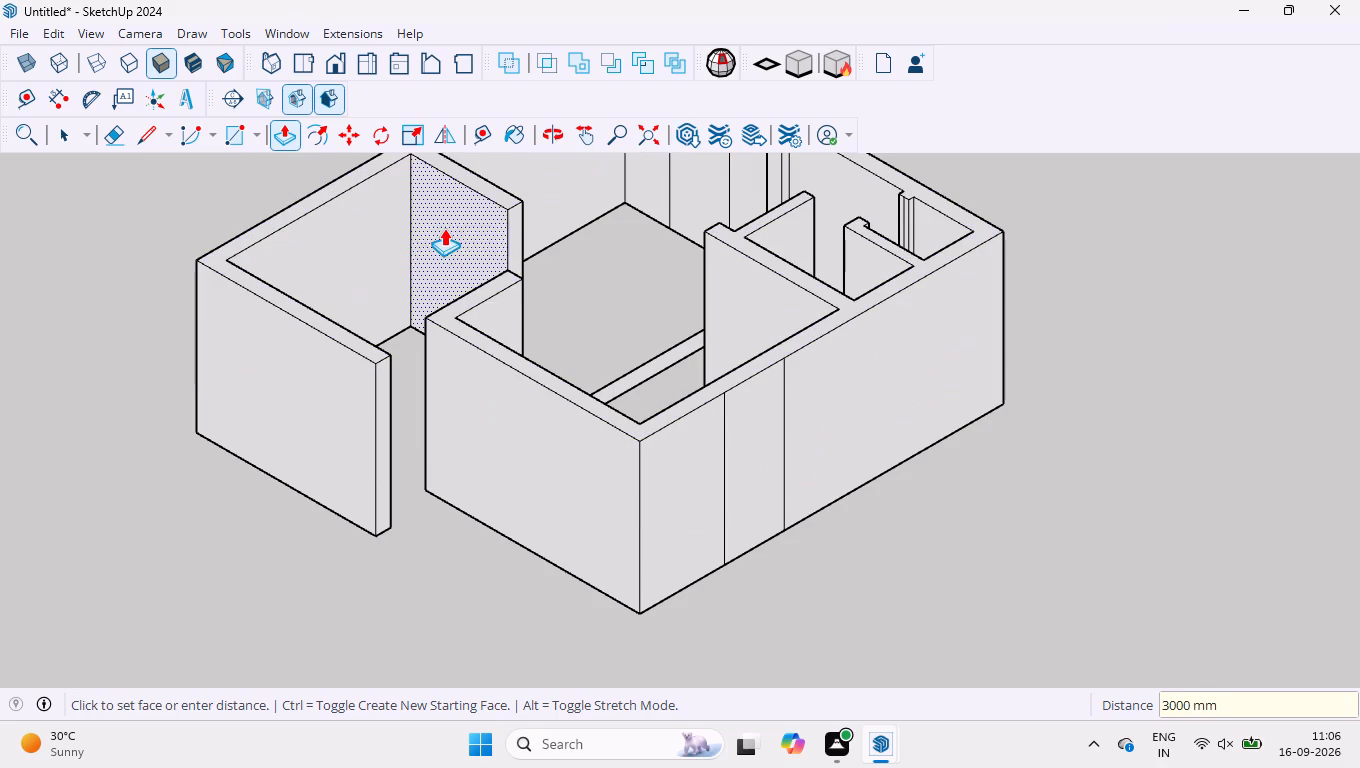
Push/Pull the freestanding central wall face upward by 3000 mm.
scroll(607, 494, "down", 3)
middle_click_drag(612, 269, 634, 369)
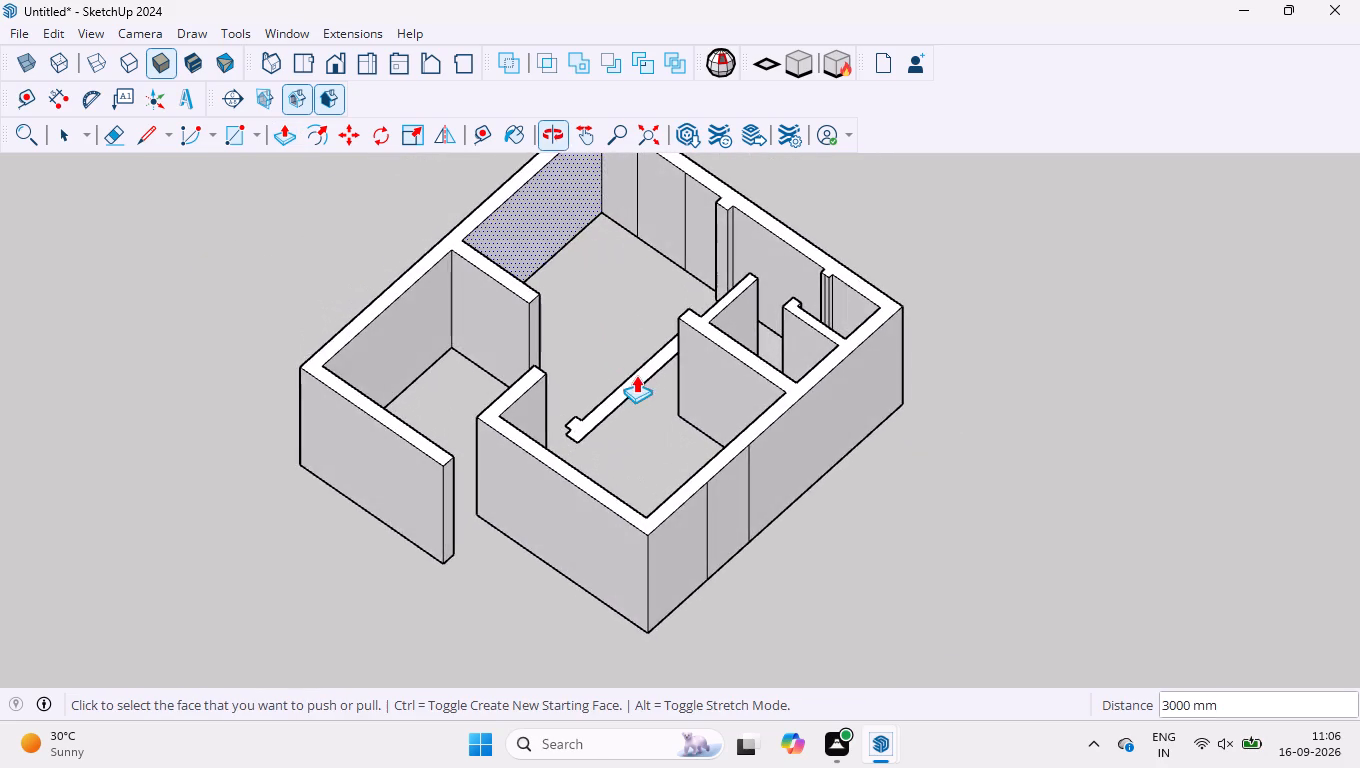
scroll(637, 349, "up", 8)
left_click(632, 410)
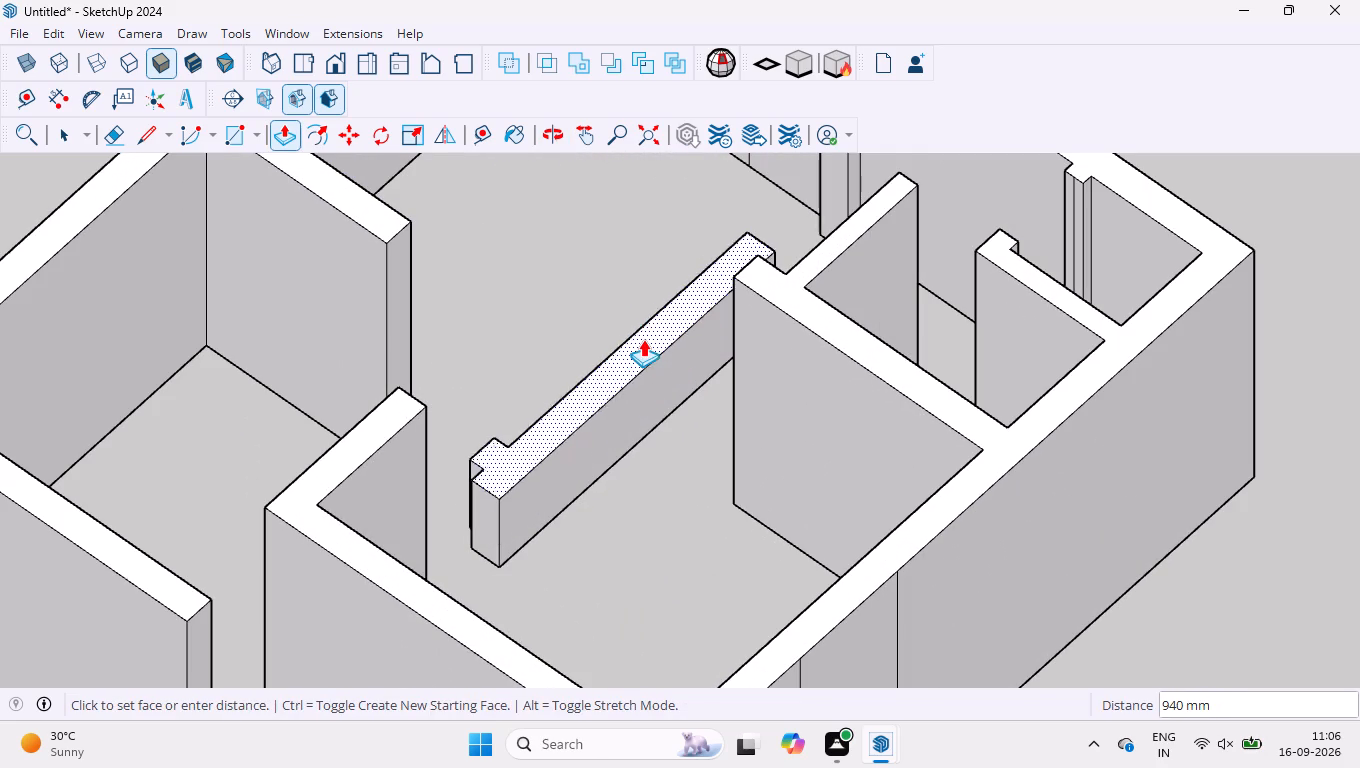
type("300")
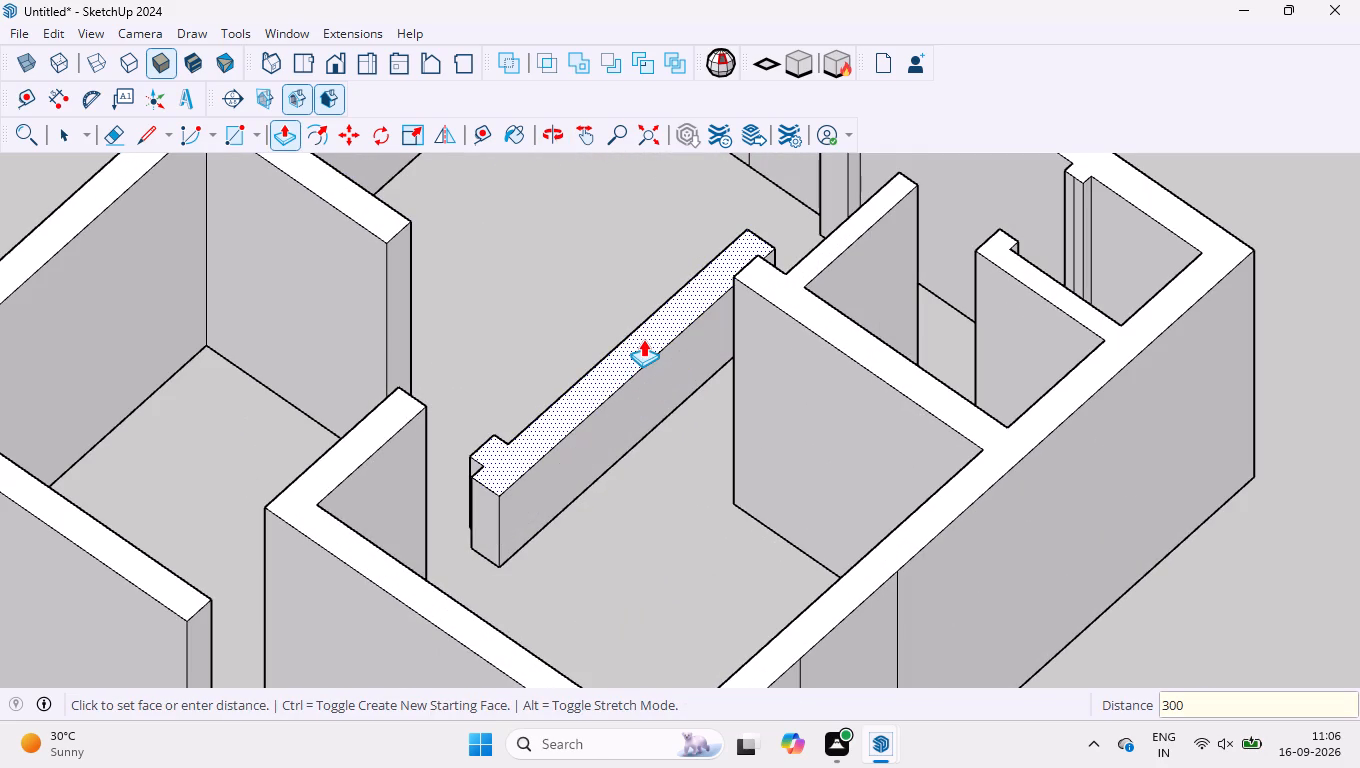
key("0")
key("Return")
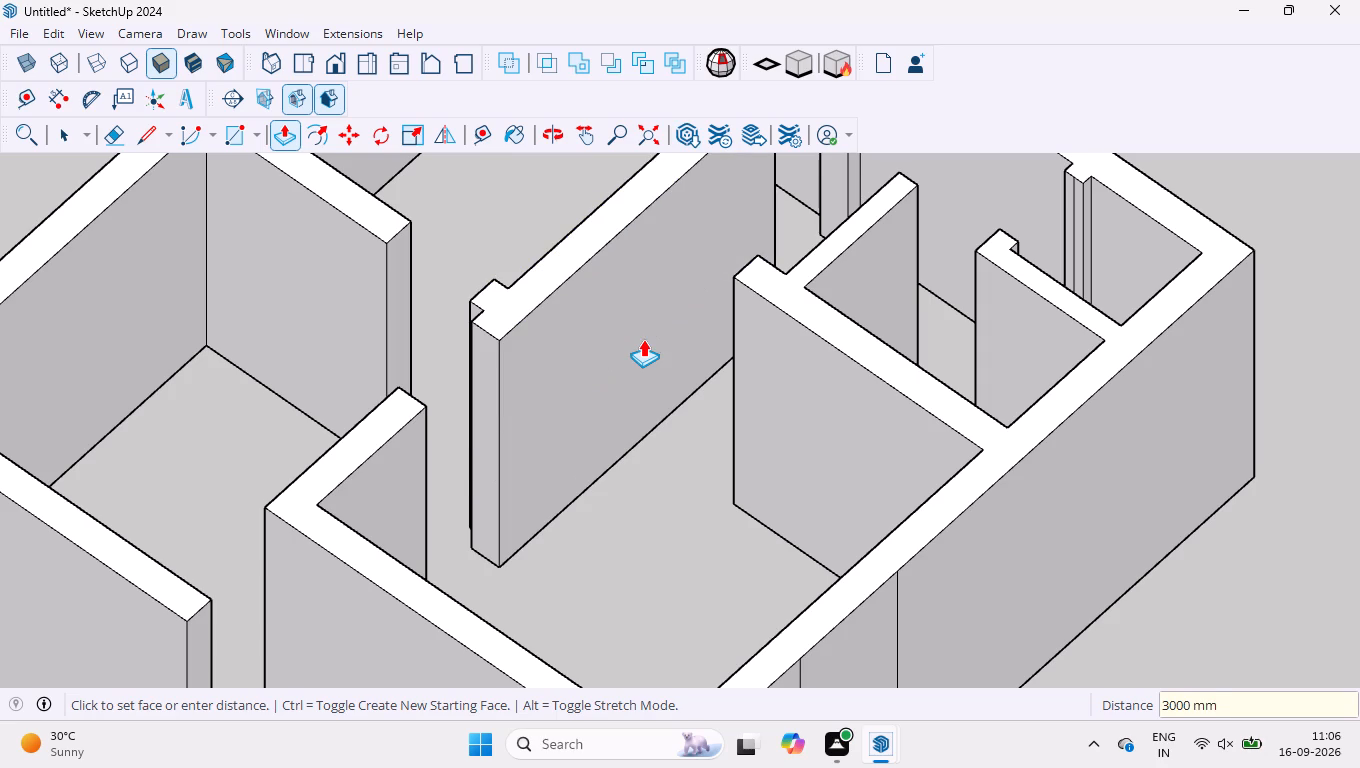
key("Return")
key("space")
Erase the two vertical seam lines on the outer face of the right outer wall where the window gap was closed.
scroll(643, 339, "down", 3)
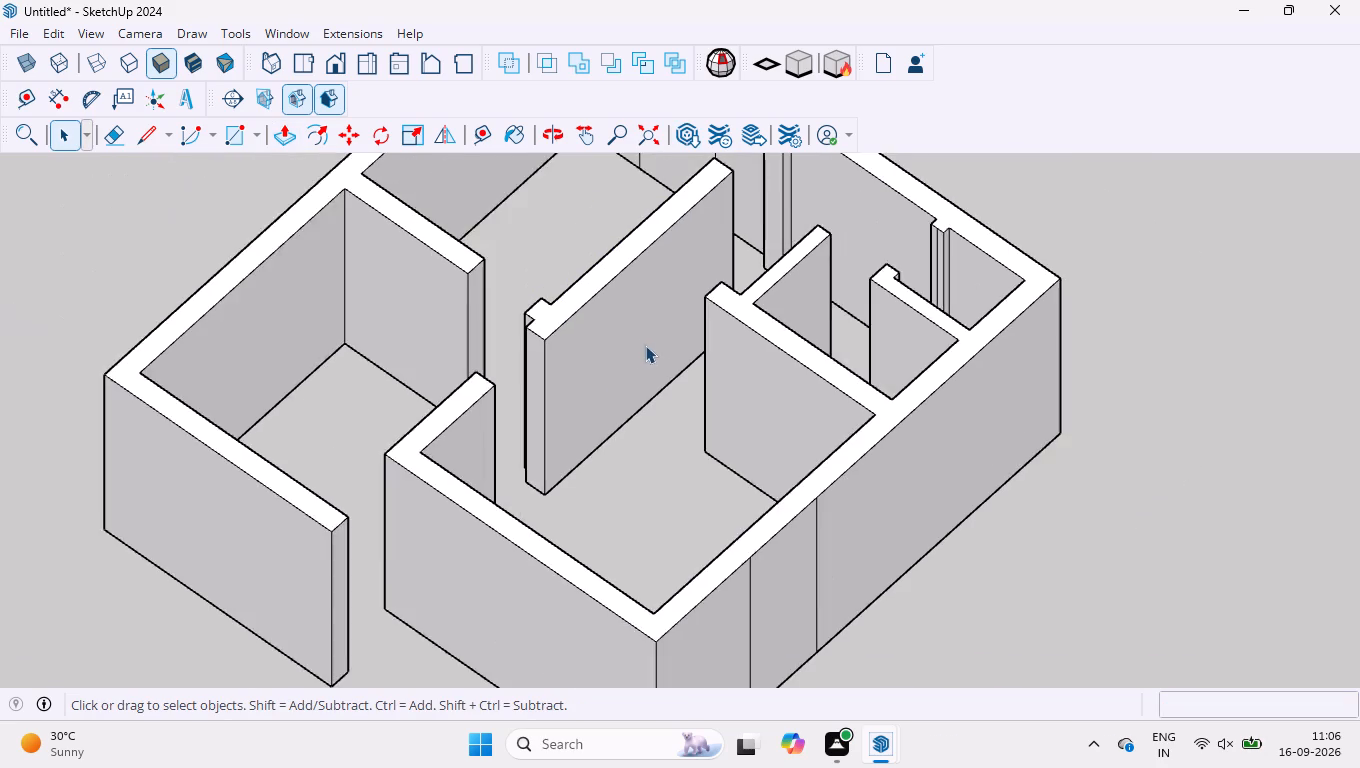
scroll(645, 345, "down", 9)
scroll(547, 319, "down", 3)
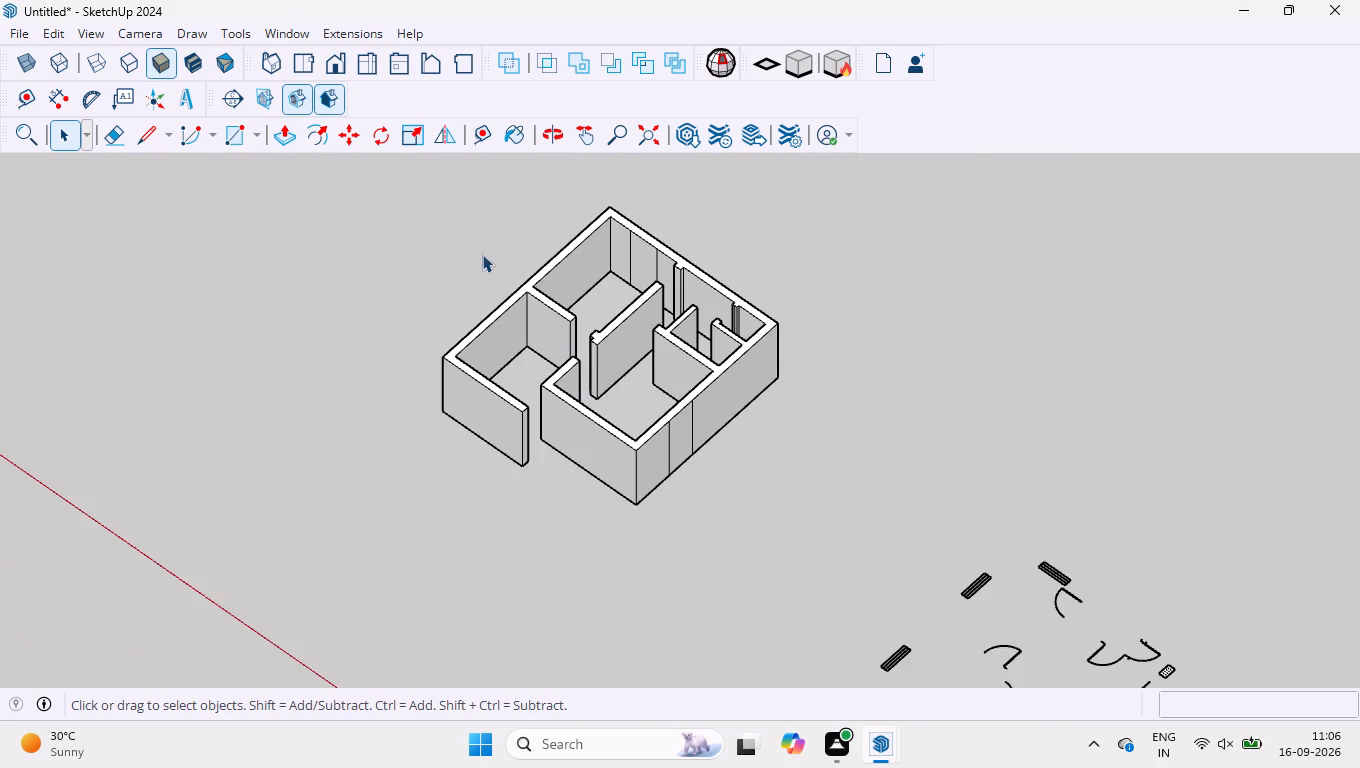
scroll(482, 254, "up", 3)
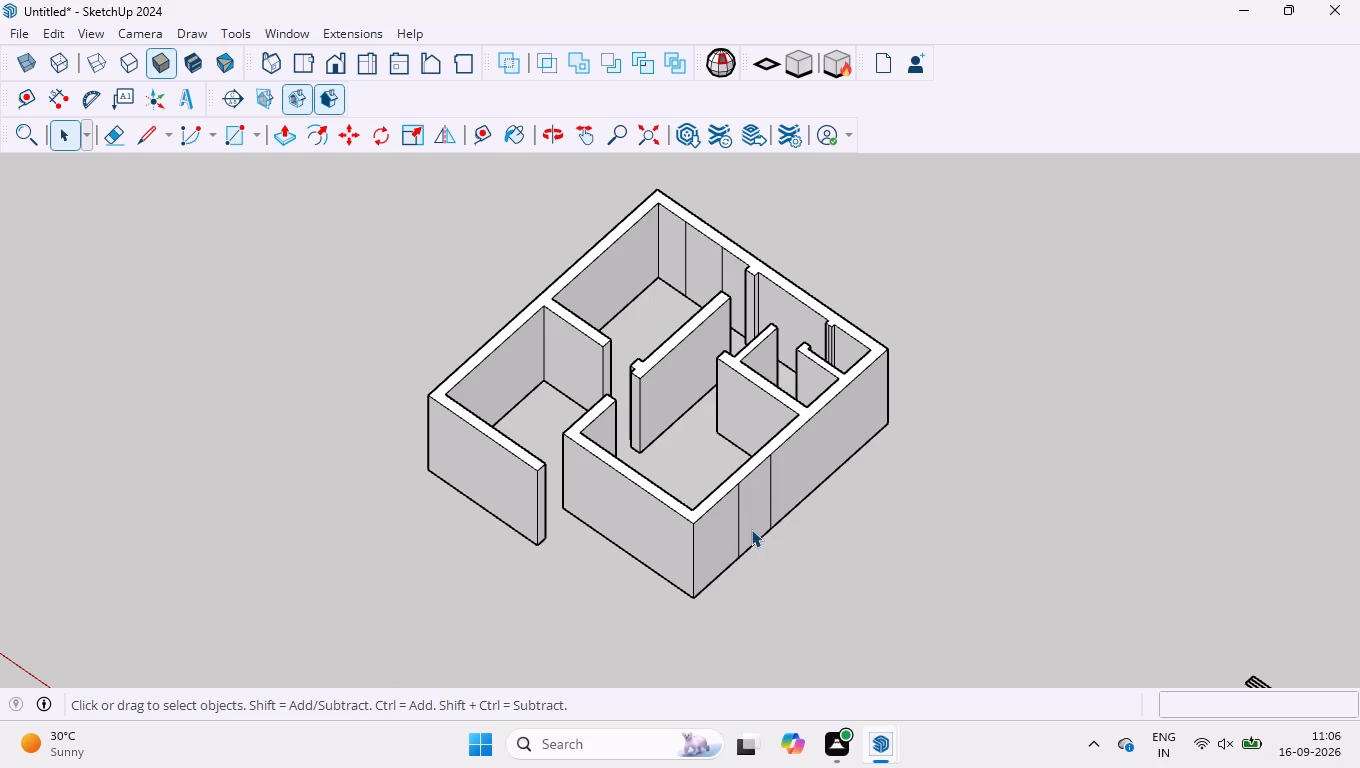
scroll(751, 530, "up", 3)
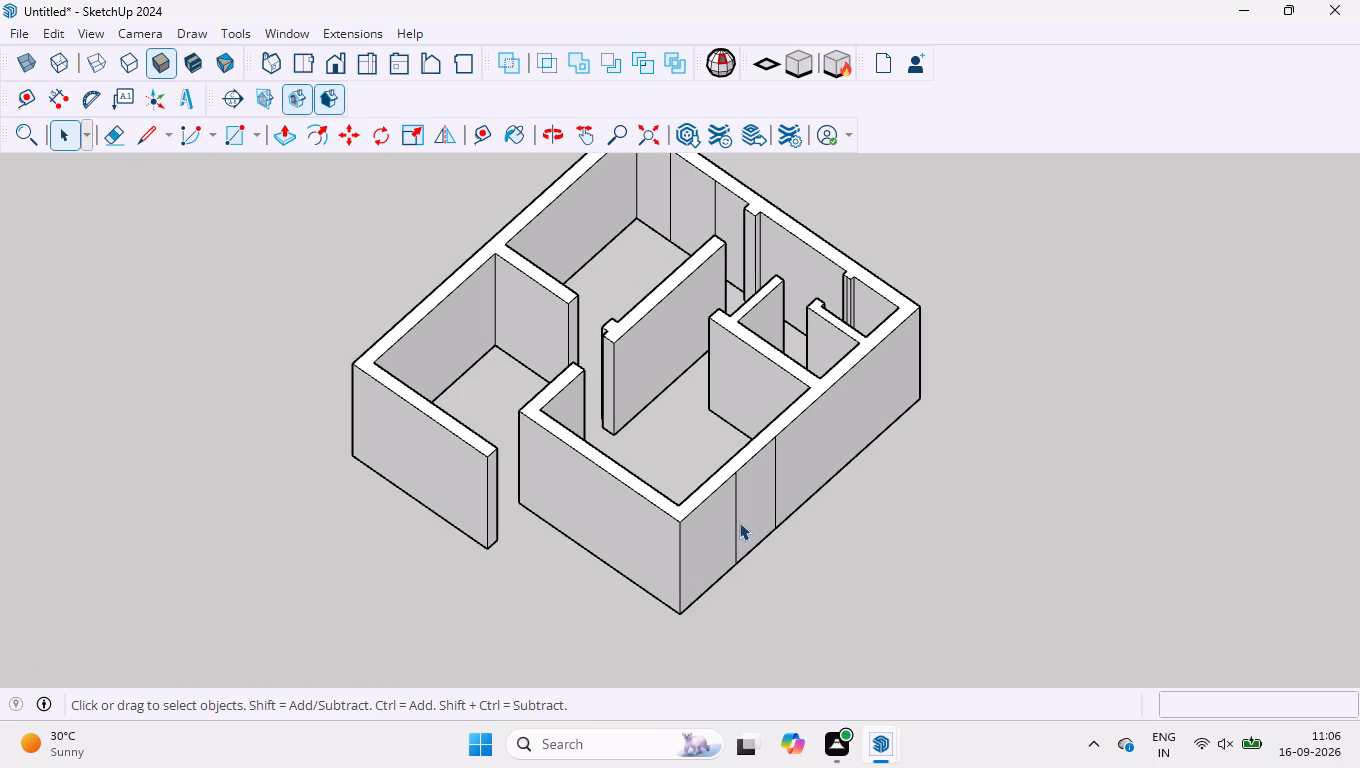
key("space")
scroll(700, 523, "down", 4)
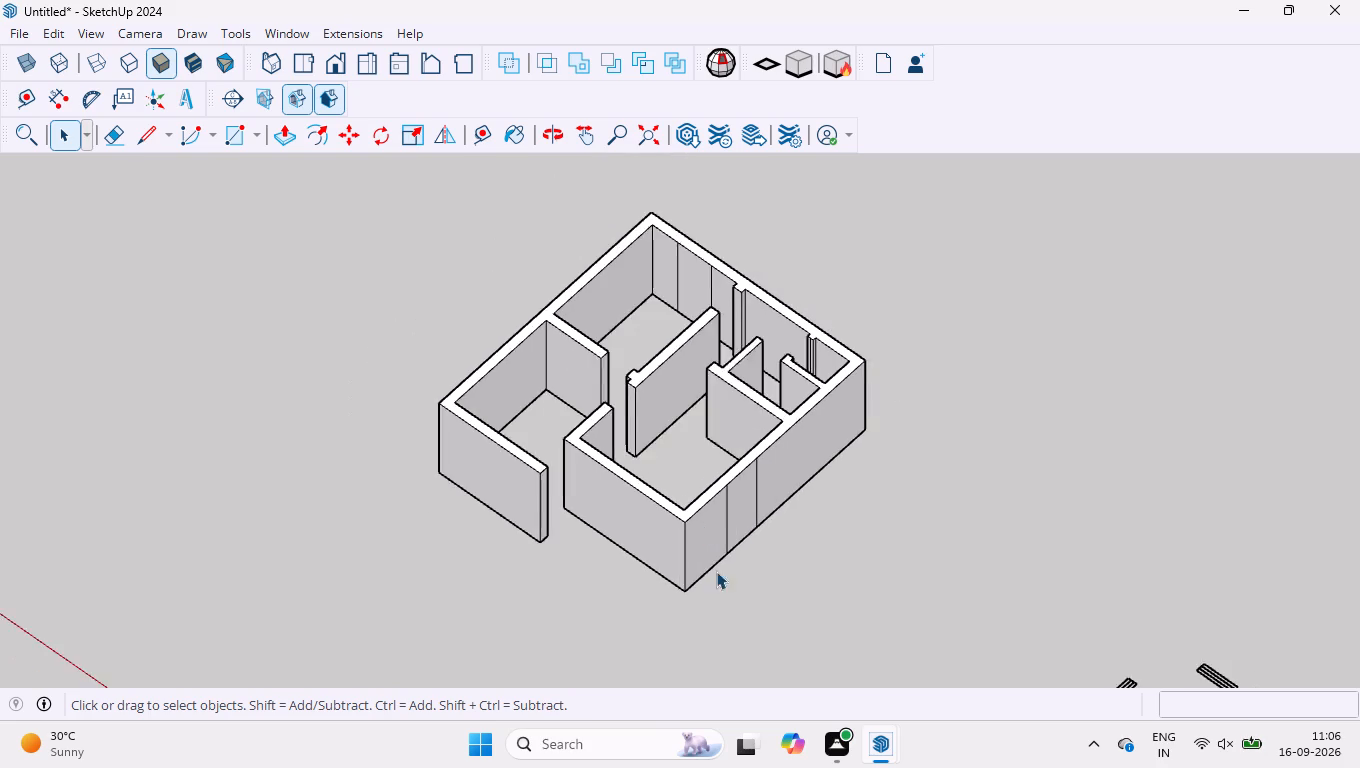
scroll(744, 604, "up", 13)
key("e")
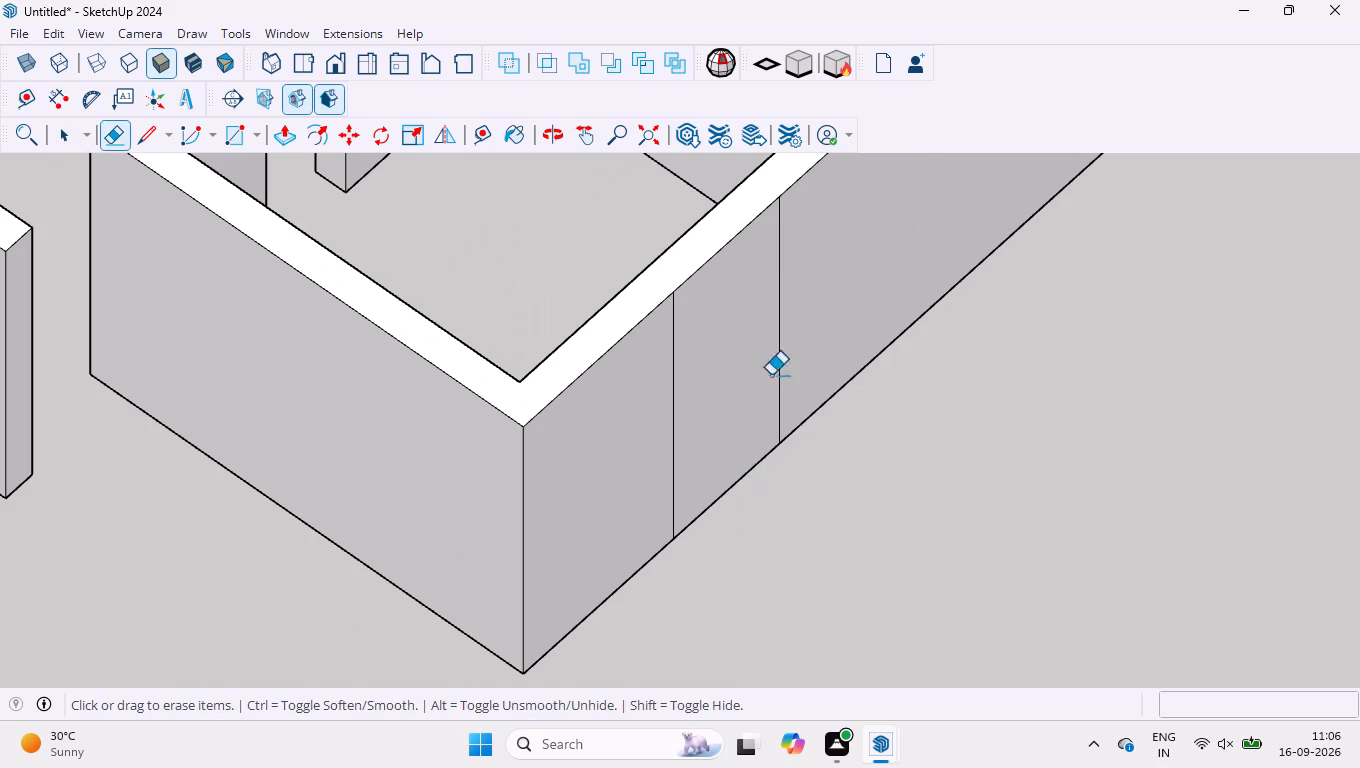
left_click_drag(820, 317, 626, 437)
Erase the two vertical seam lines on the inner face of the back wall in the corner room.
scroll(754, 584, "down", 9)
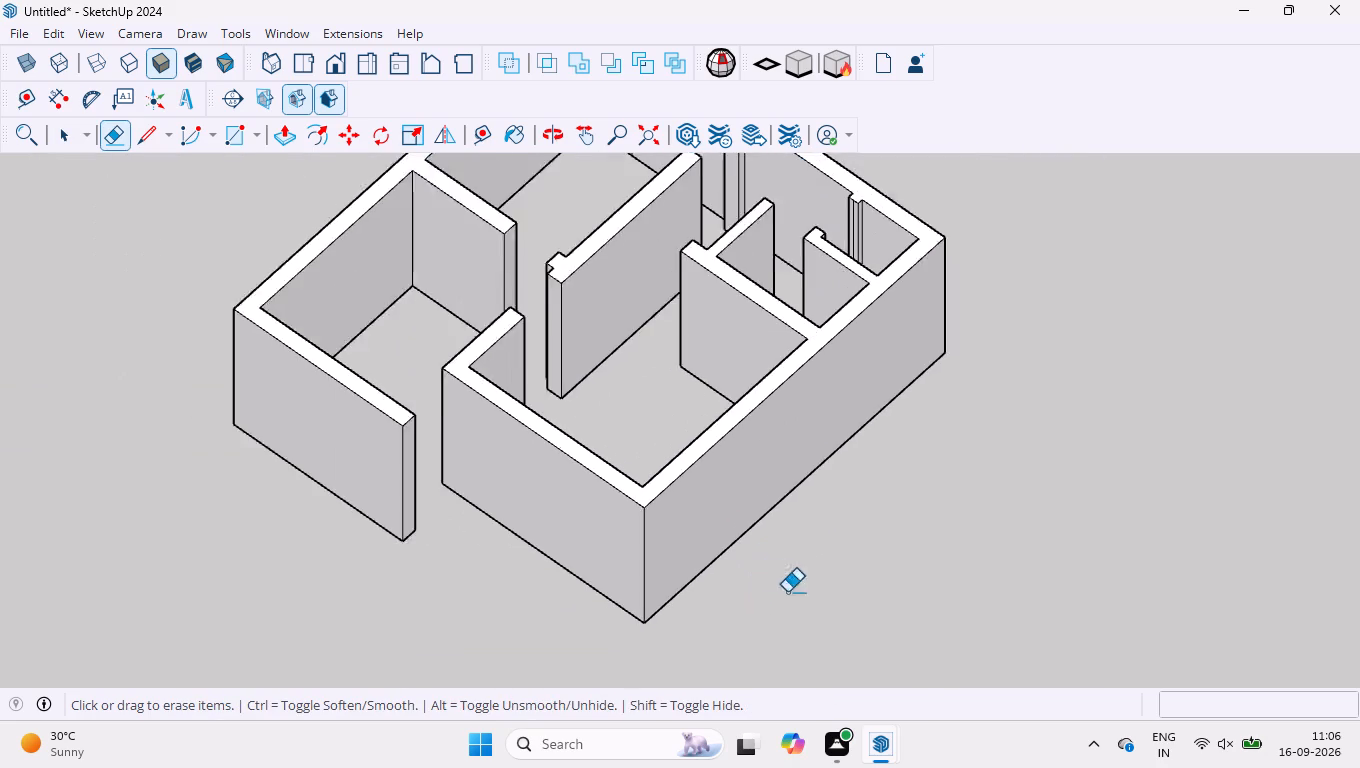
middle_click_drag(955, 452, 248, 506)
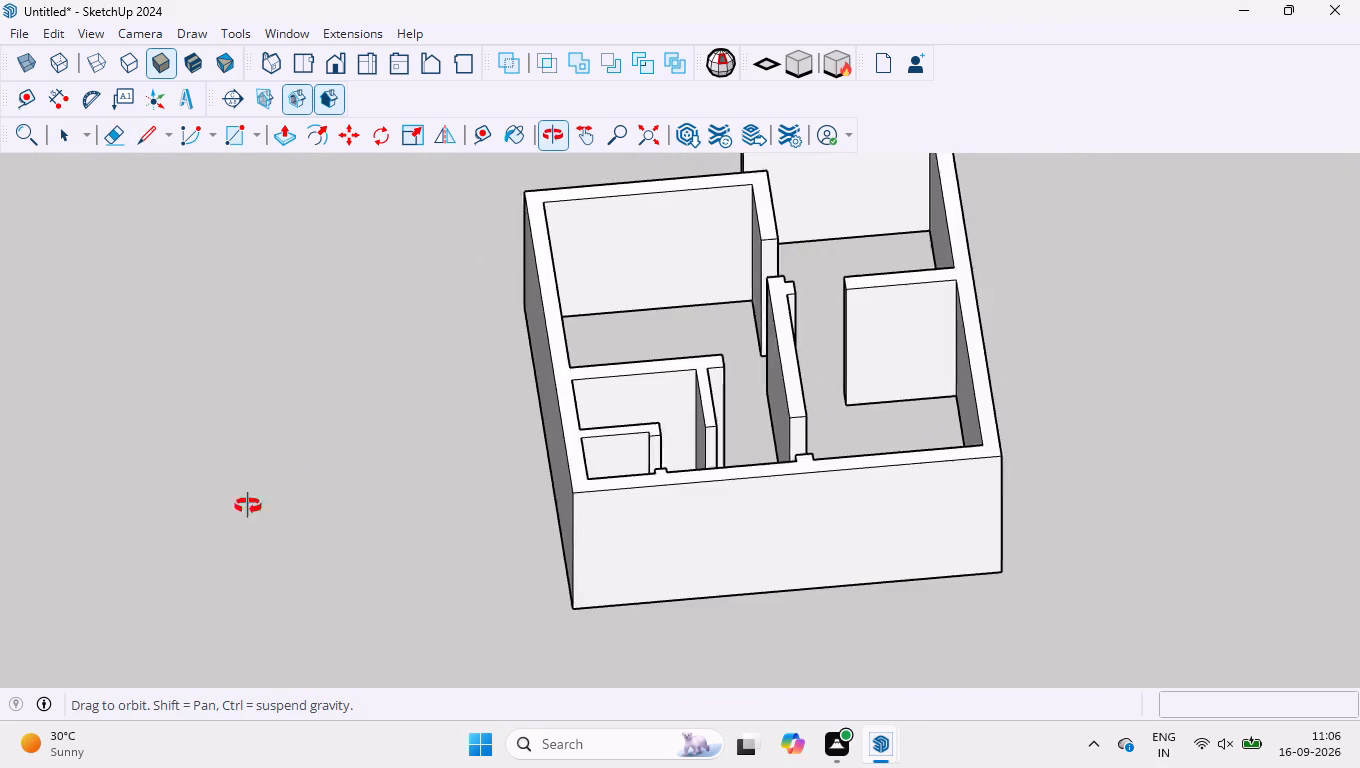
middle_click_drag(248, 506, 1009, 397)
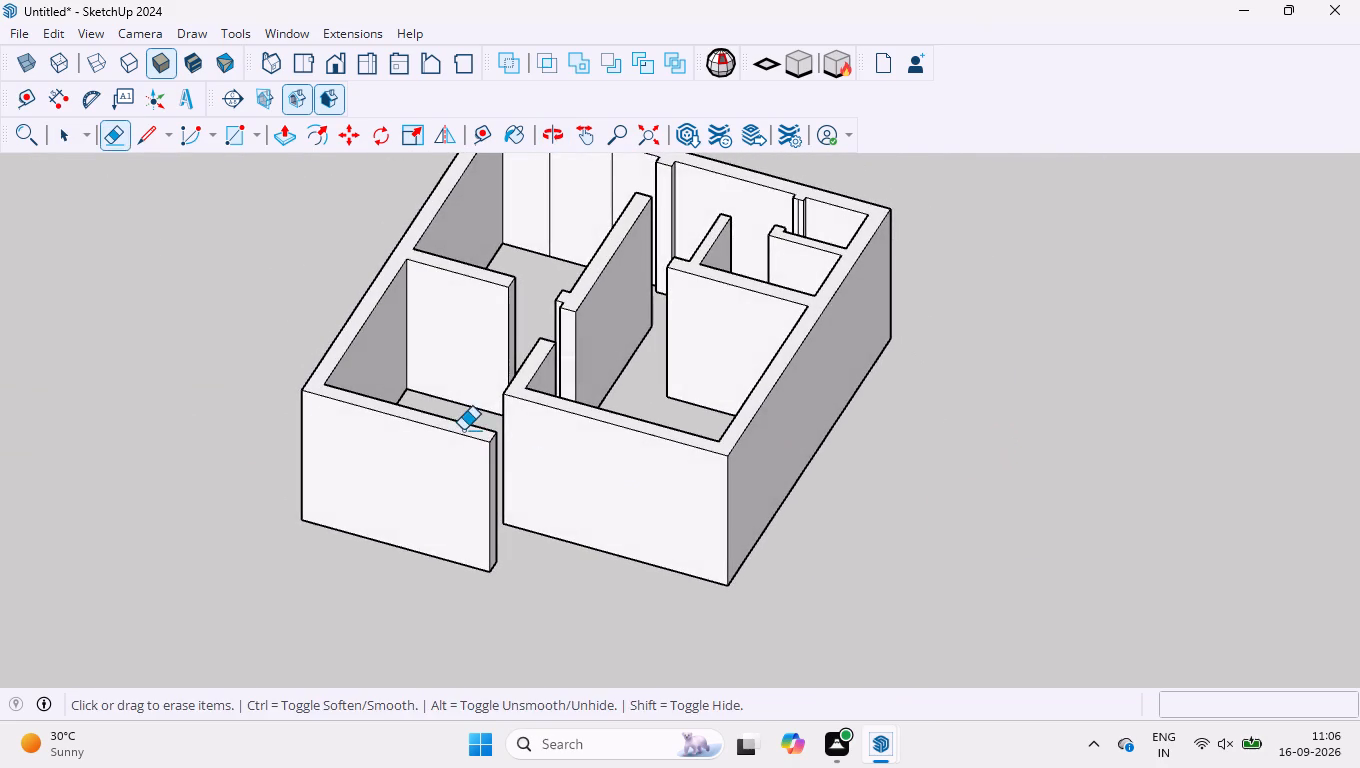
middle_click_drag(463, 429, 565, 767)
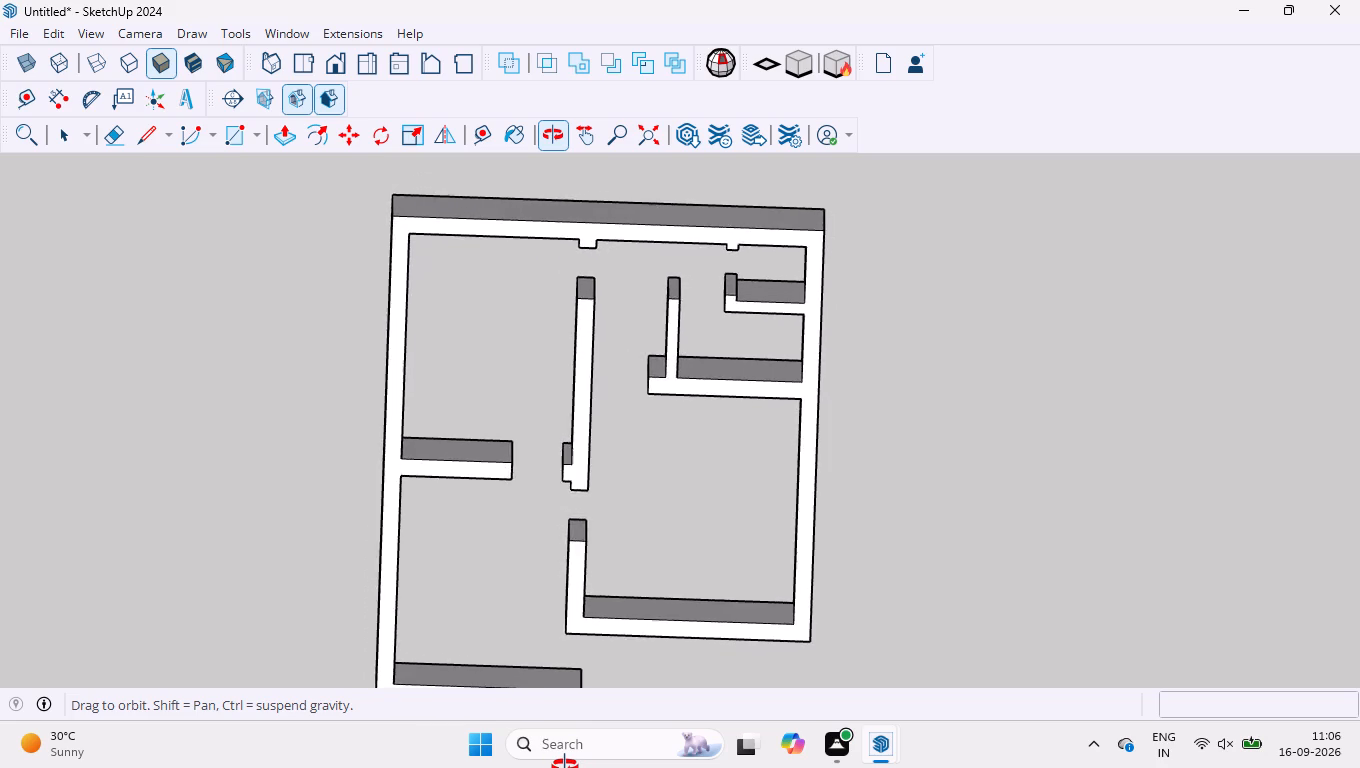
middle_click_drag(565, 767, 524, 494)
scroll(477, 206, "up", 7)
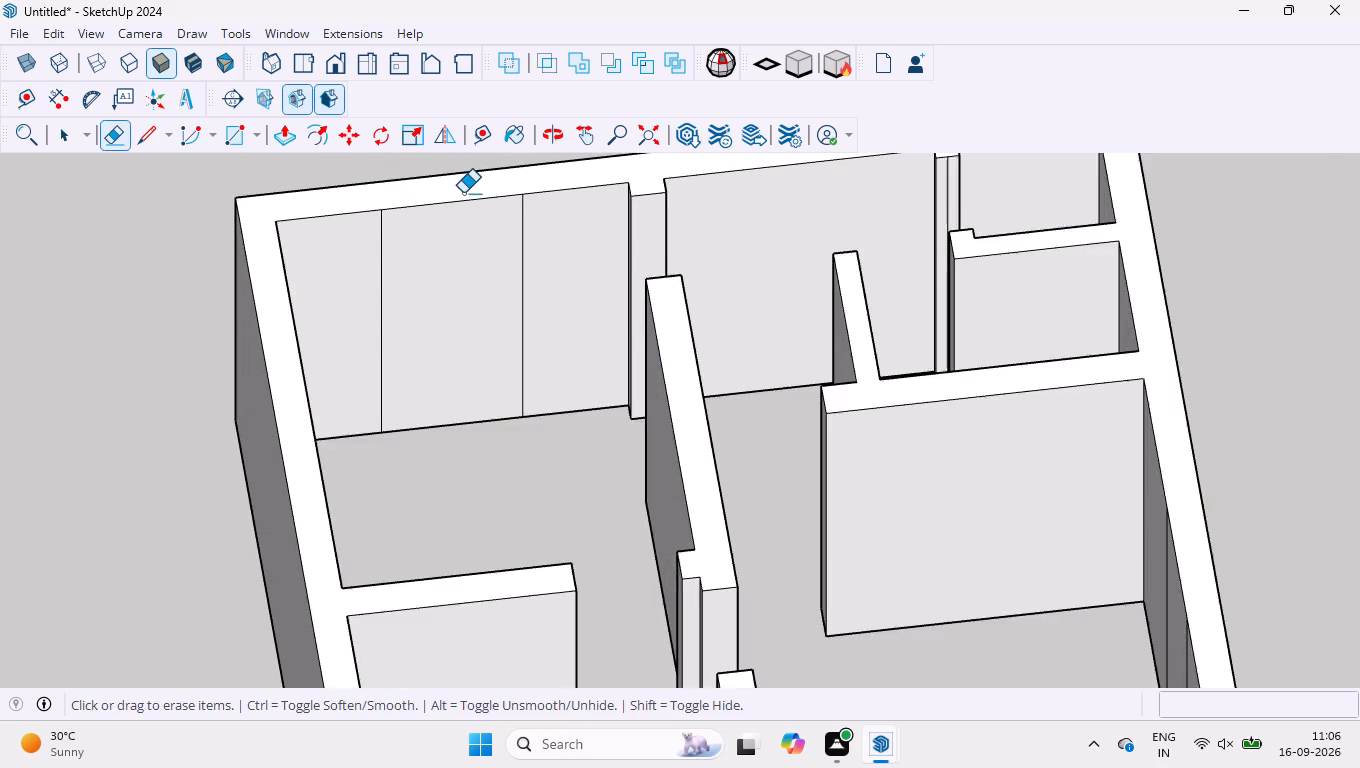
scroll(463, 193, "up", 3)
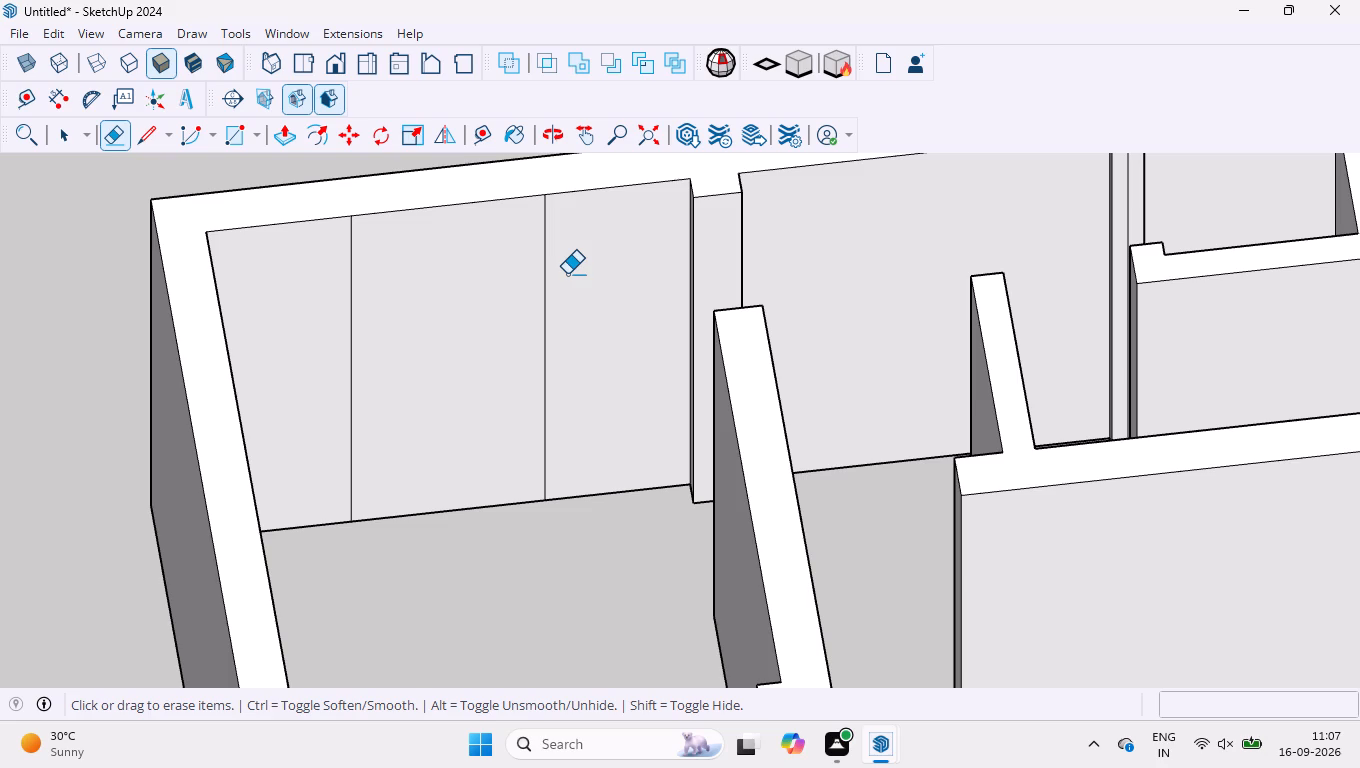
left_click_drag(568, 276, 275, 316)
Erase the vertical seam line on the small wall projection beside the smallest room.
scroll(417, 420, "down", 7)
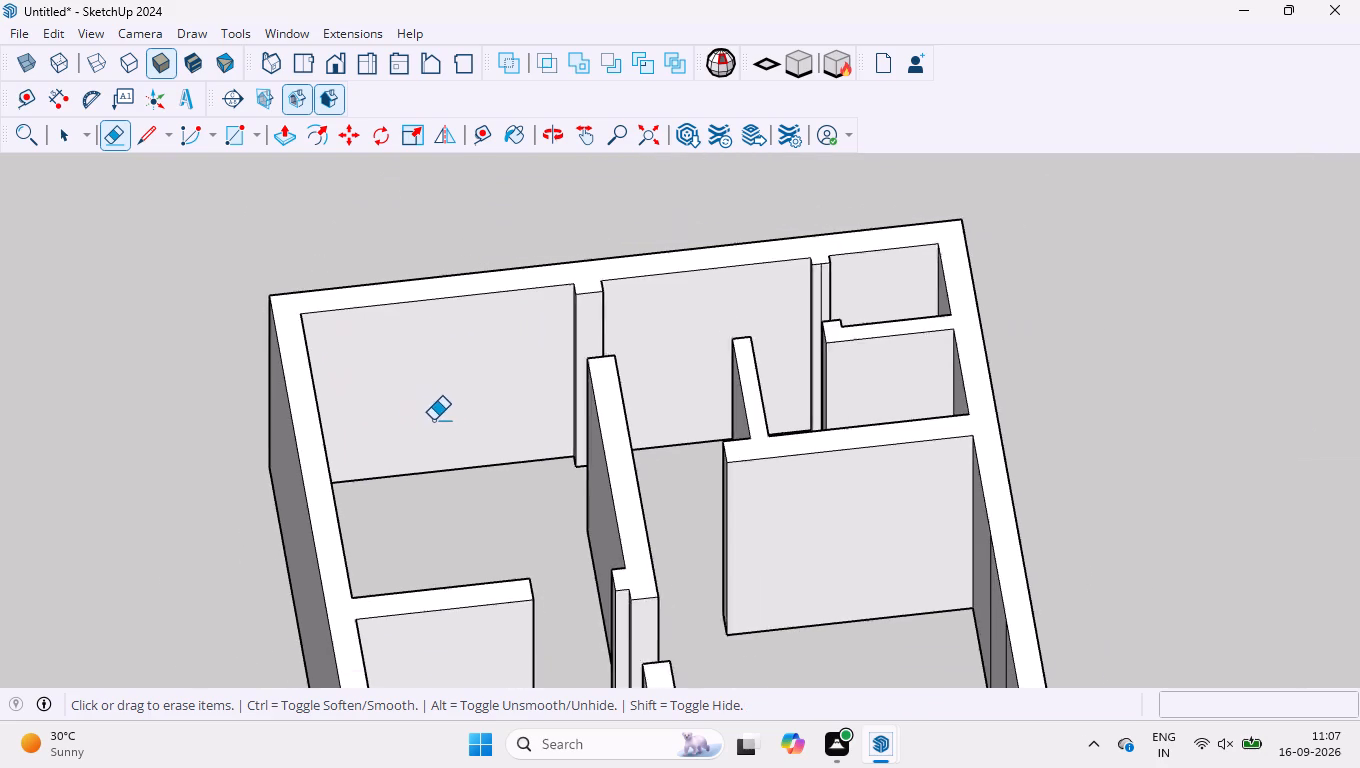
scroll(805, 279, "up", 15)
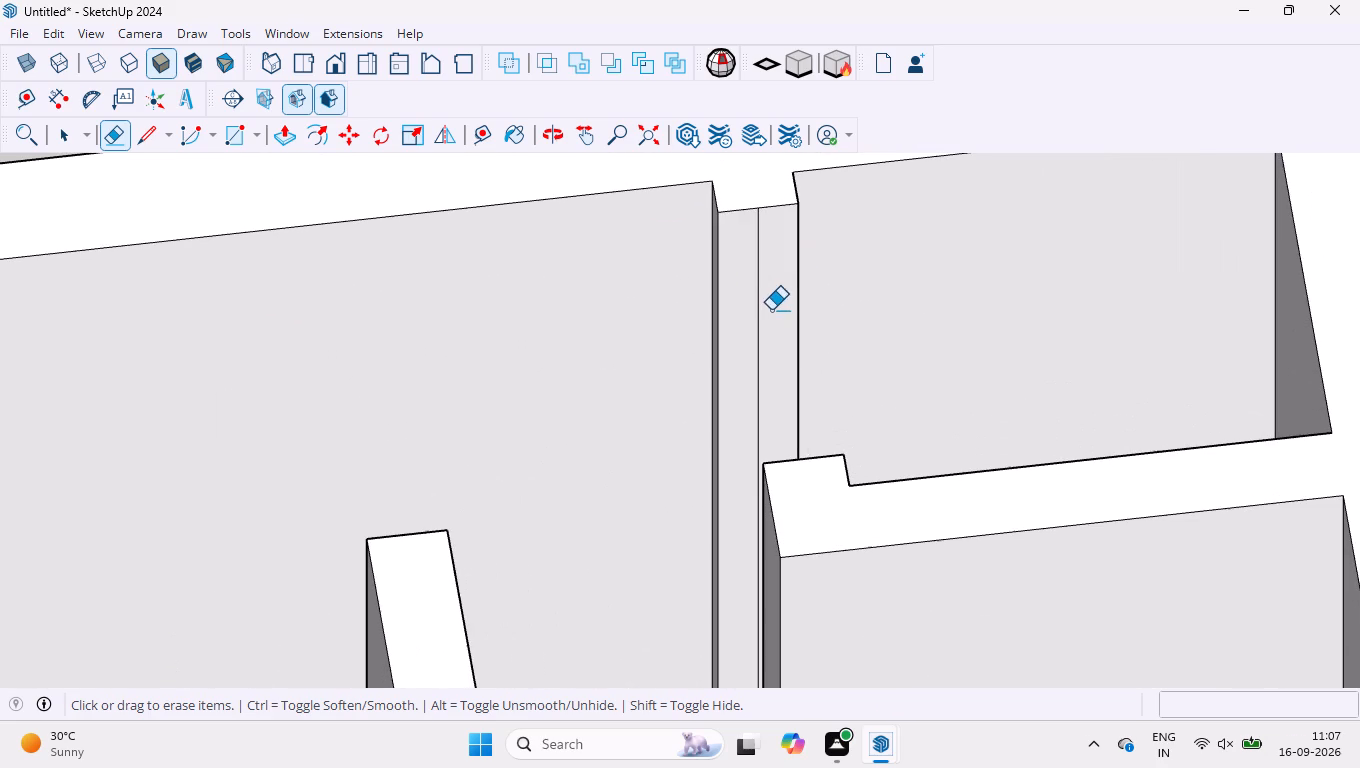
left_click_drag(771, 310, 747, 335)
Examine the raised walls from several sides, including the door openings and the separated doors and windows.
scroll(634, 341, "down", 9)
scroll(735, 338, "down", 5)
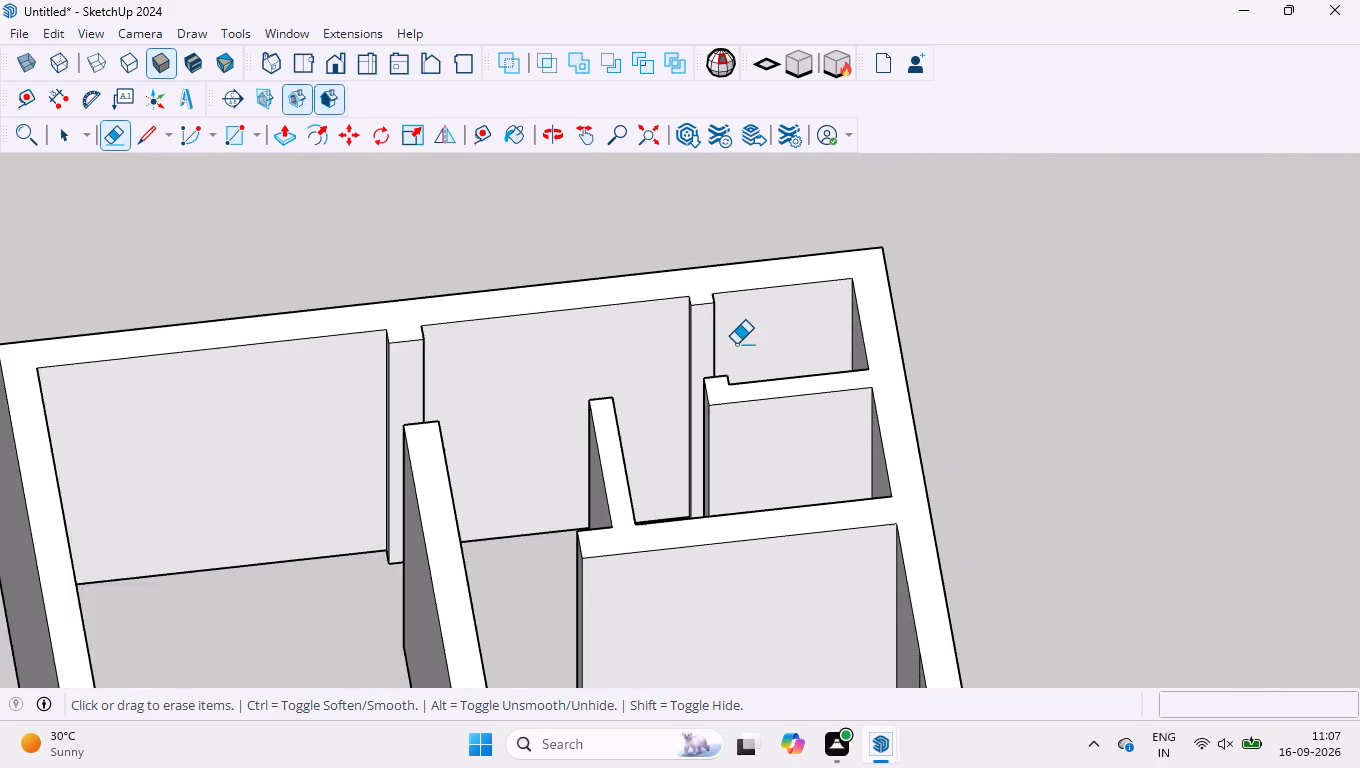
middle_click_drag(637, 243, 718, 616)
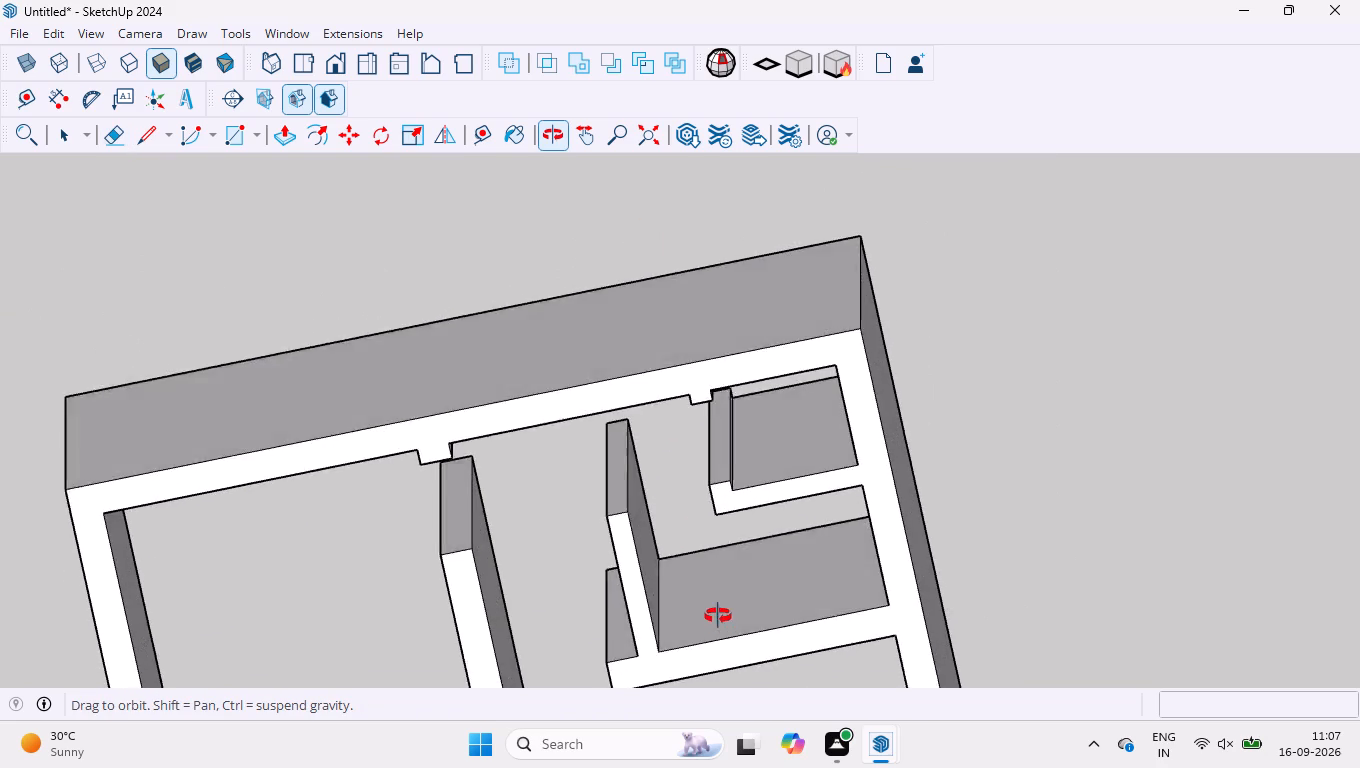
middle_click_drag(718, 616, 701, 352)
key("space")
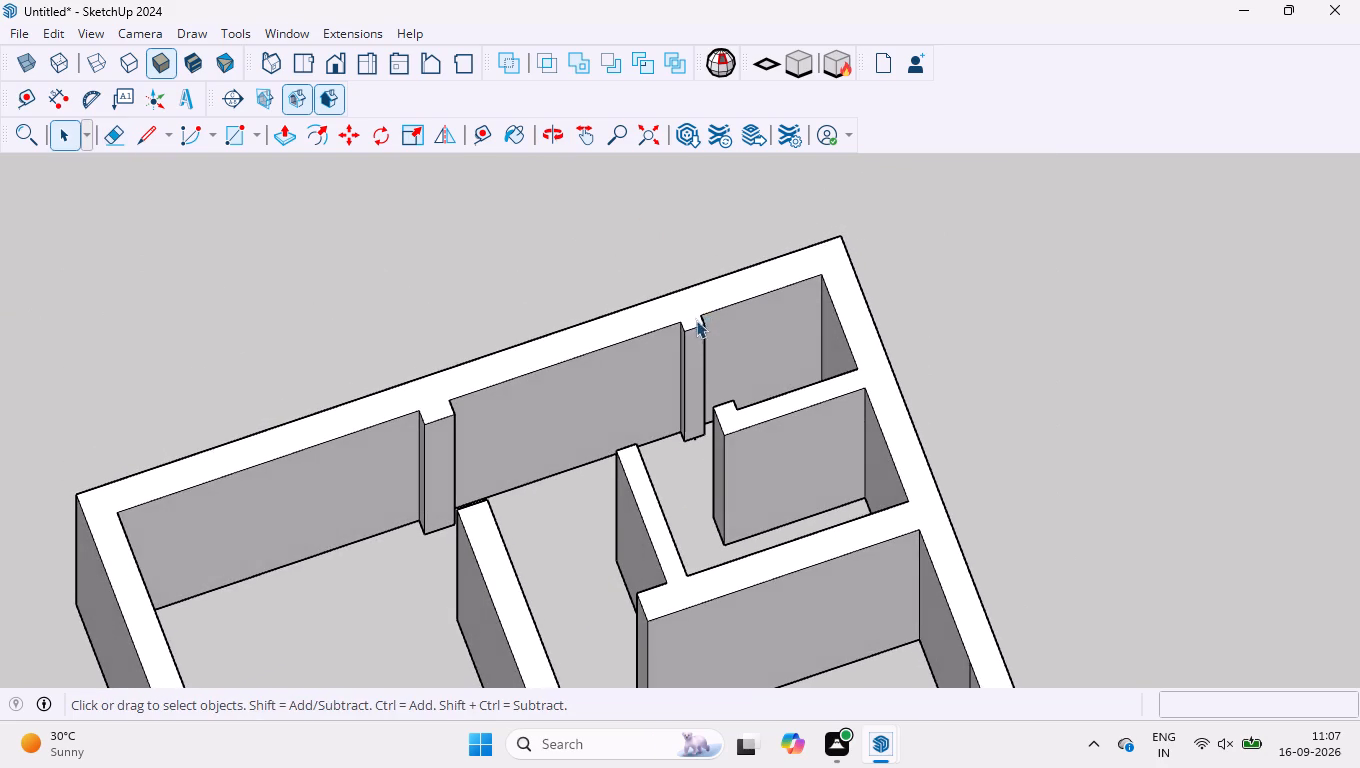
scroll(694, 293, "down", 4)
left_click(644, 135)
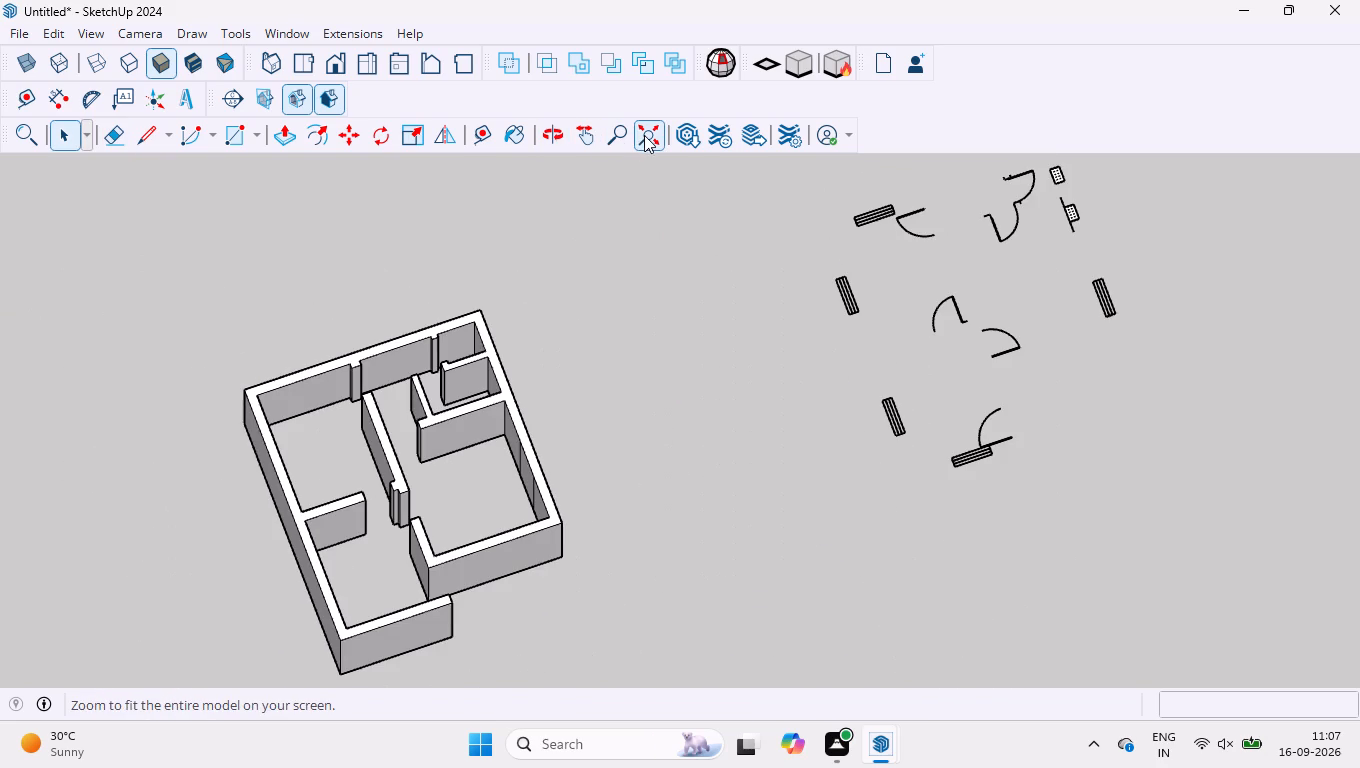
scroll(587, 499, "down", 2)
scroll(525, 587, "up", 4)
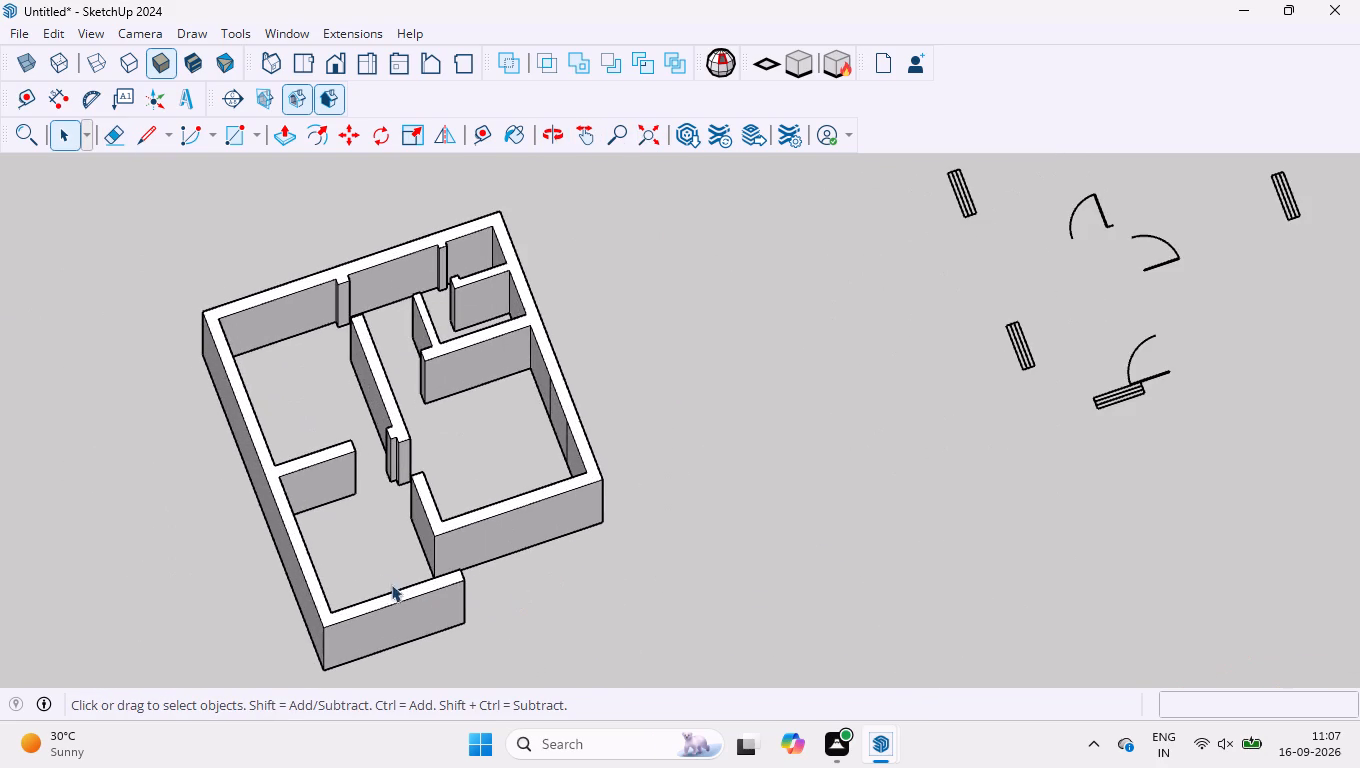
middle_click_drag(869, 430, 579, 259)
scroll(469, 438, "down", 3)
scroll(409, 316, "up", 9)
middle_click_drag(717, 492, 536, 470)
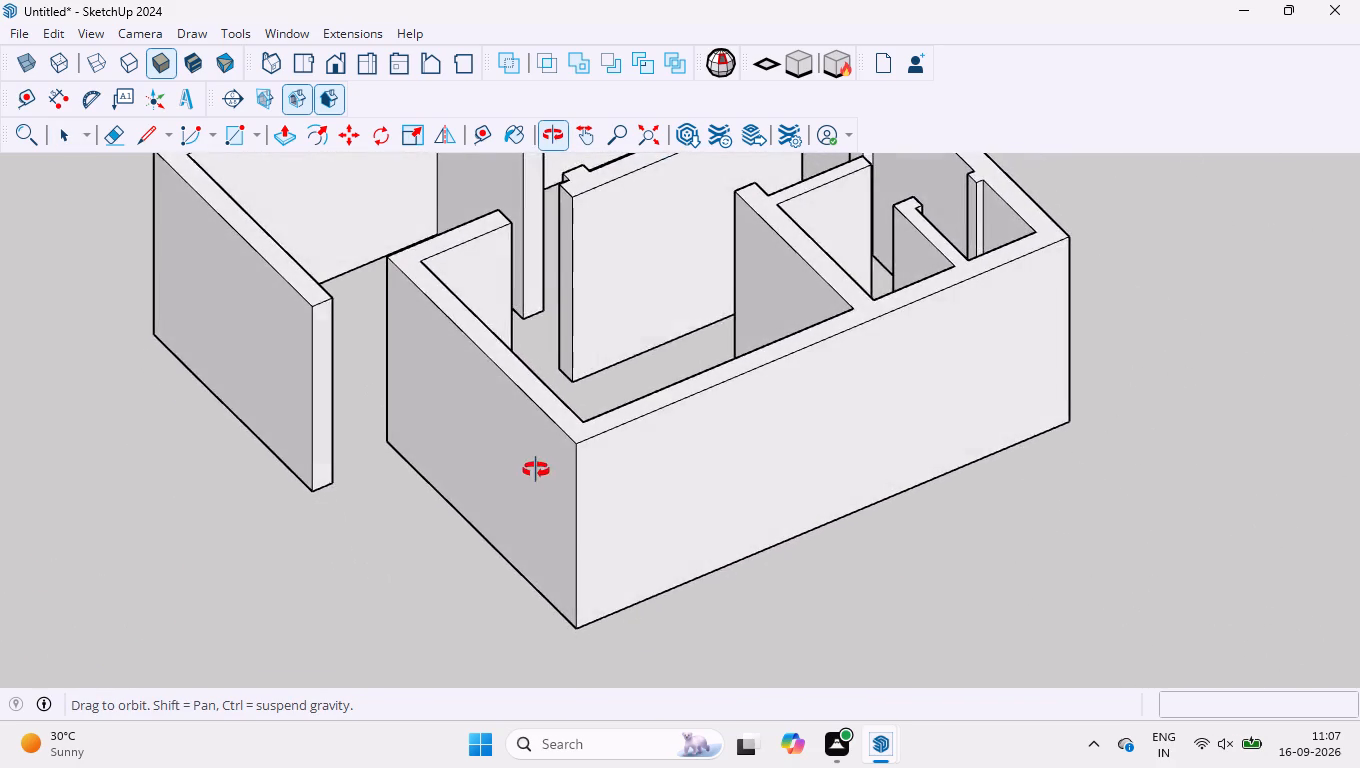
middle_click_drag(536, 470, 533, 467)
scroll(491, 398, "up", 4)
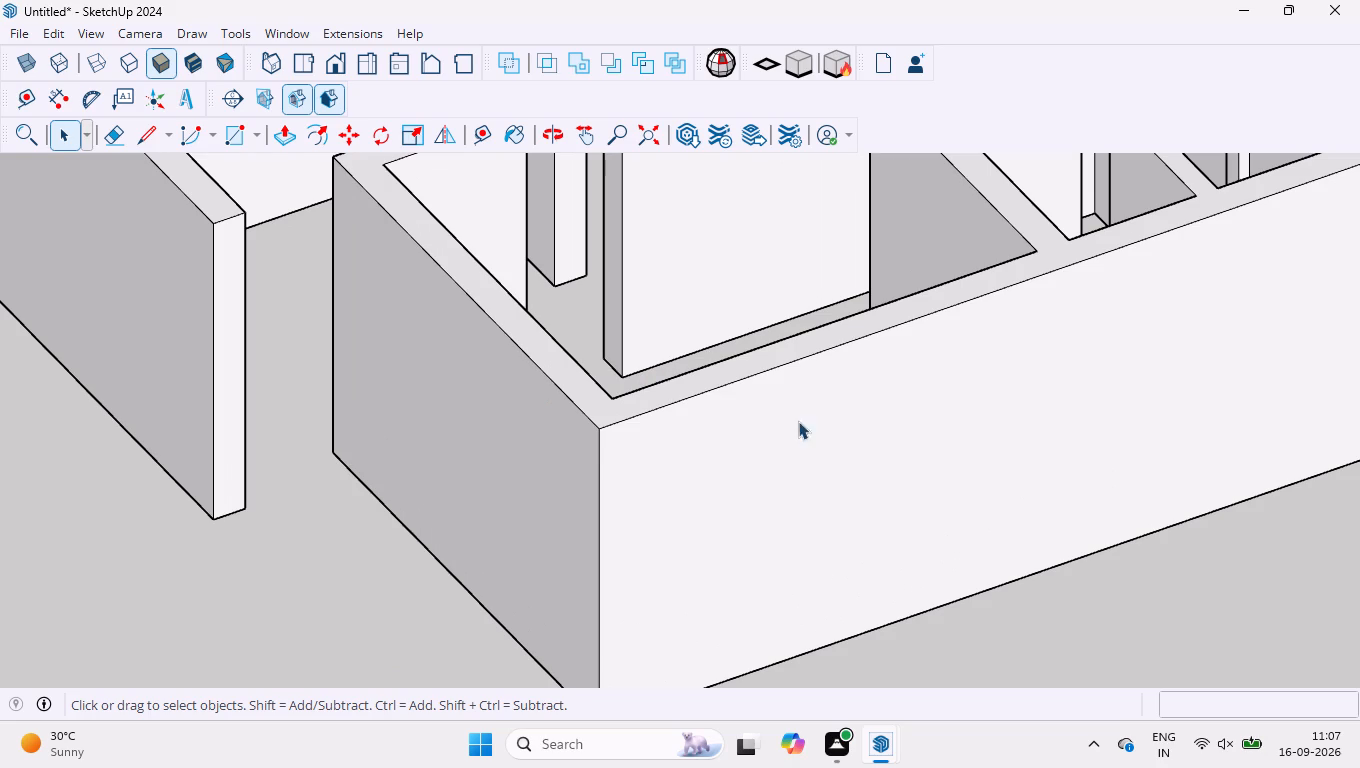
scroll(445, 446, "down", 8)
scroll(624, 338, "down", 10)
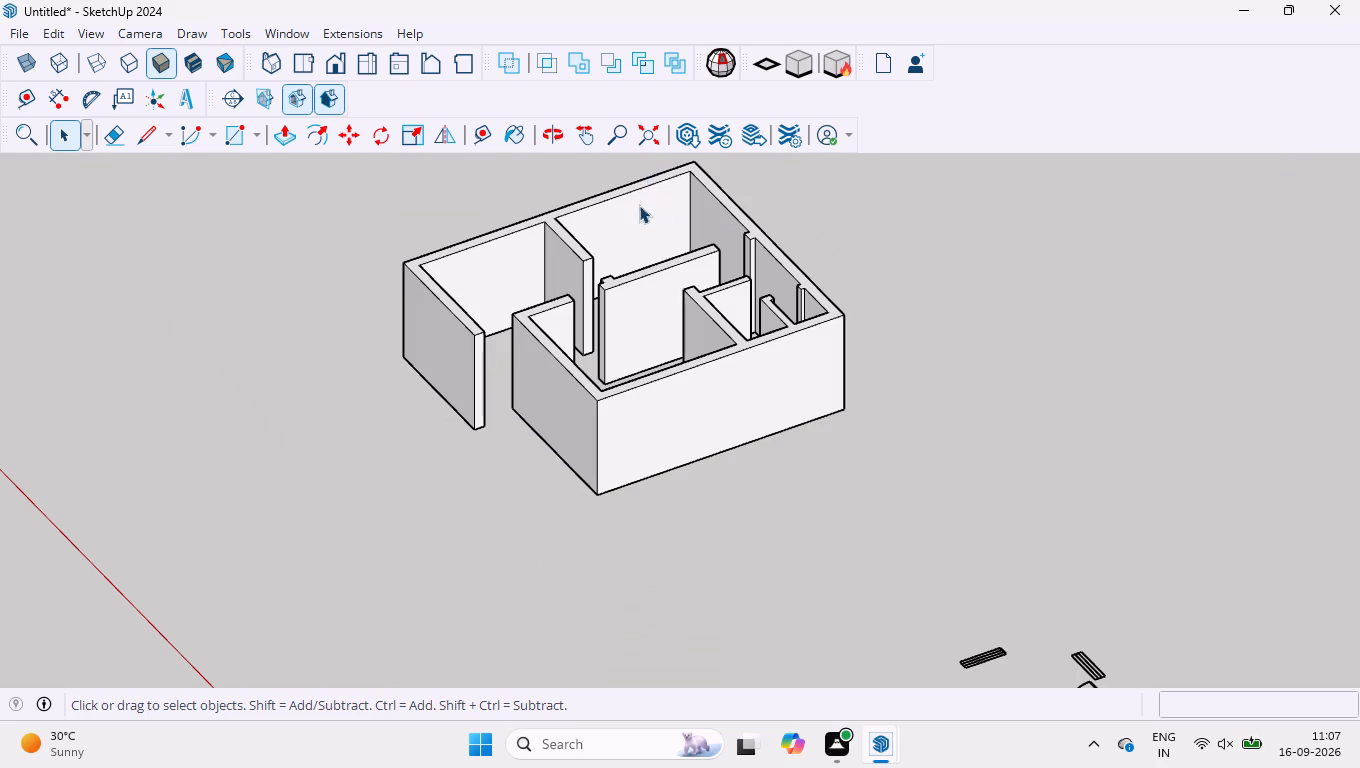
scroll(641, 327, "down", 3)
scroll(638, 174, "up", 6)
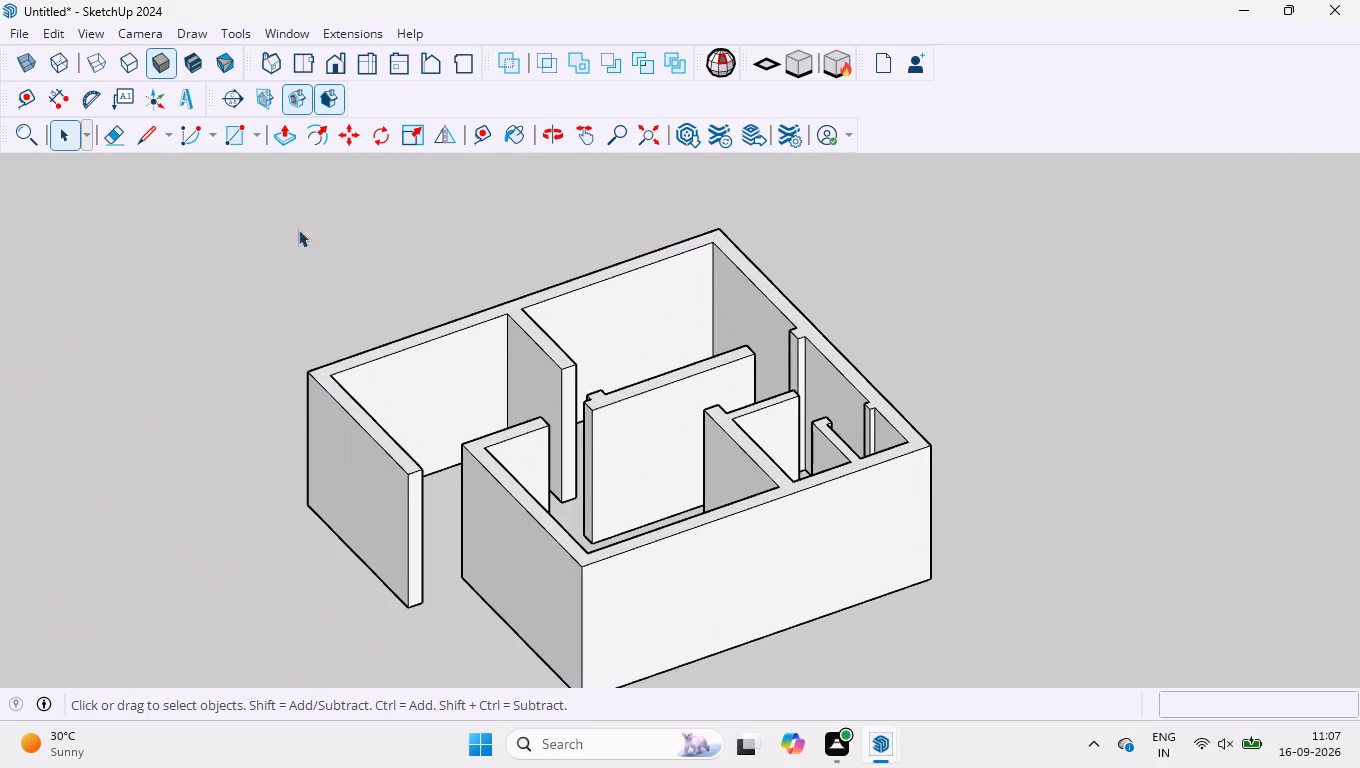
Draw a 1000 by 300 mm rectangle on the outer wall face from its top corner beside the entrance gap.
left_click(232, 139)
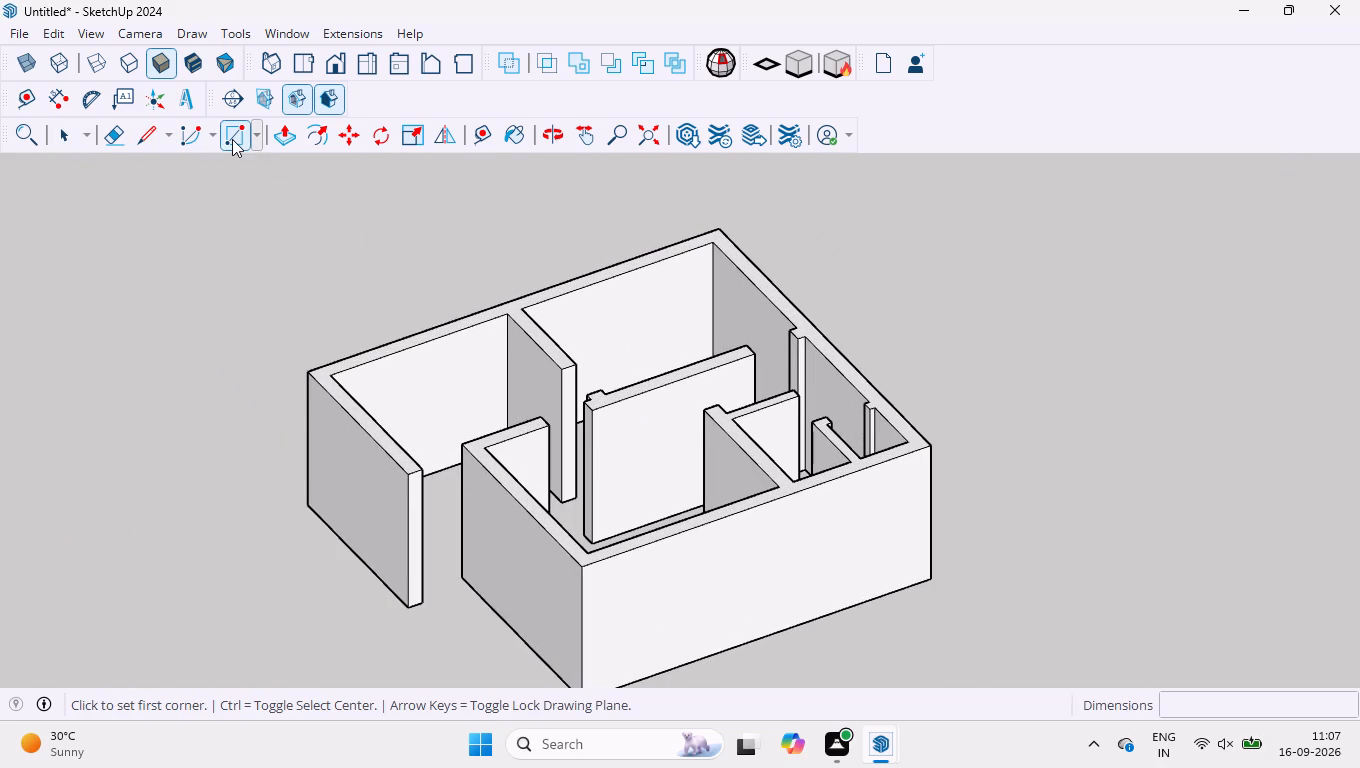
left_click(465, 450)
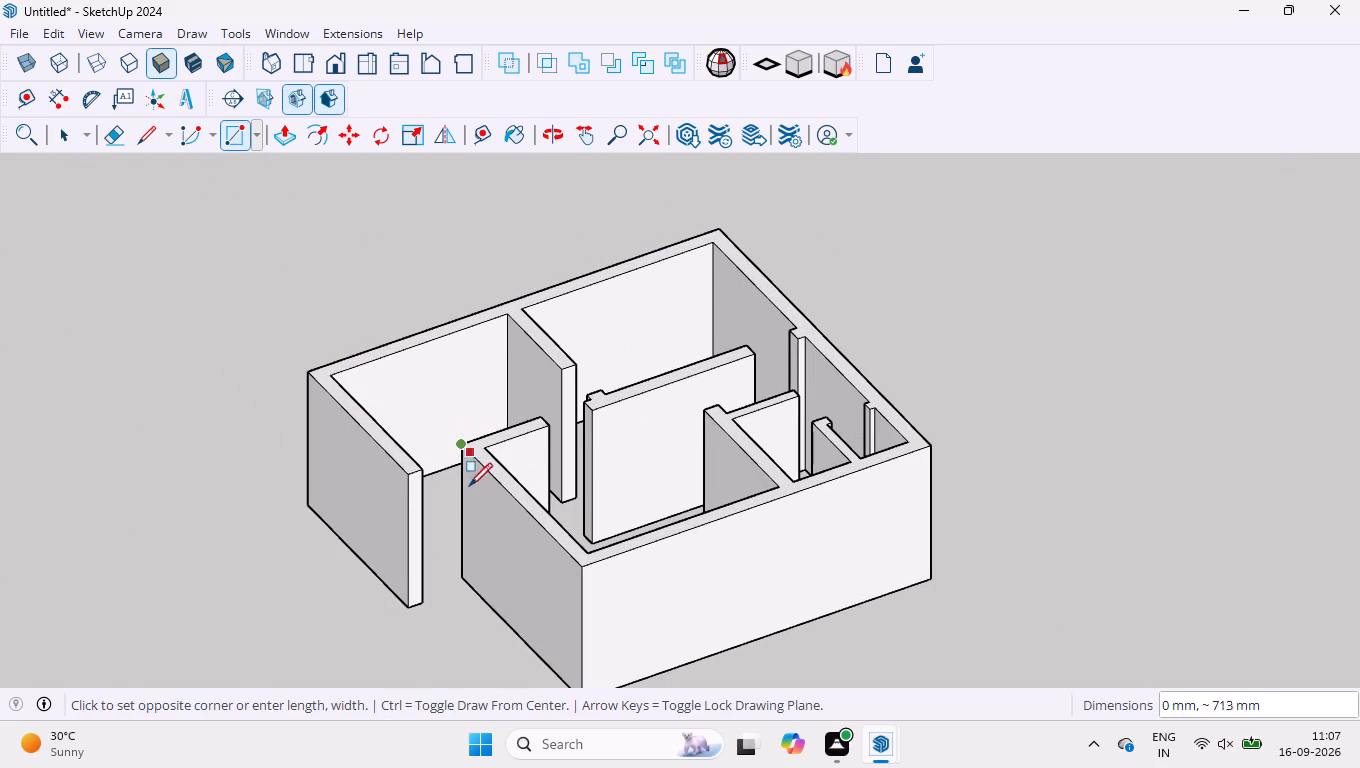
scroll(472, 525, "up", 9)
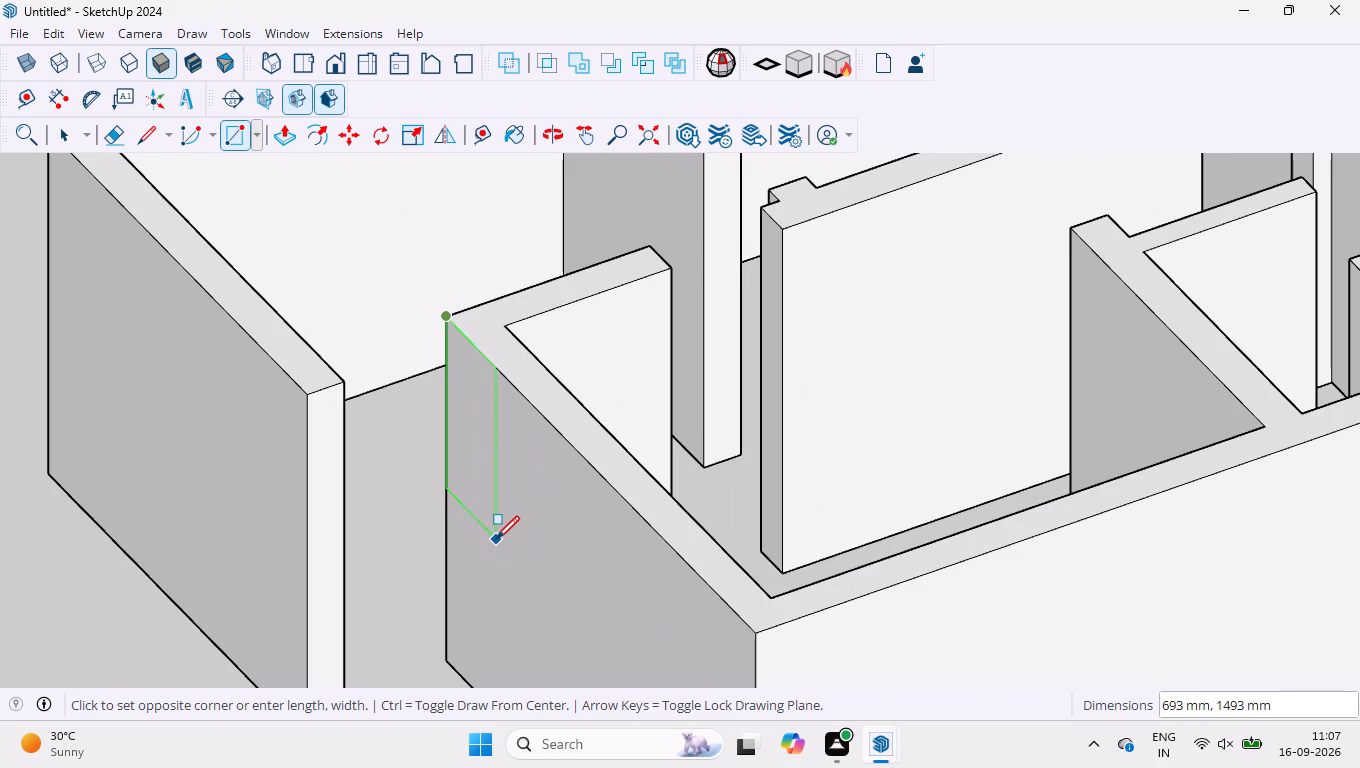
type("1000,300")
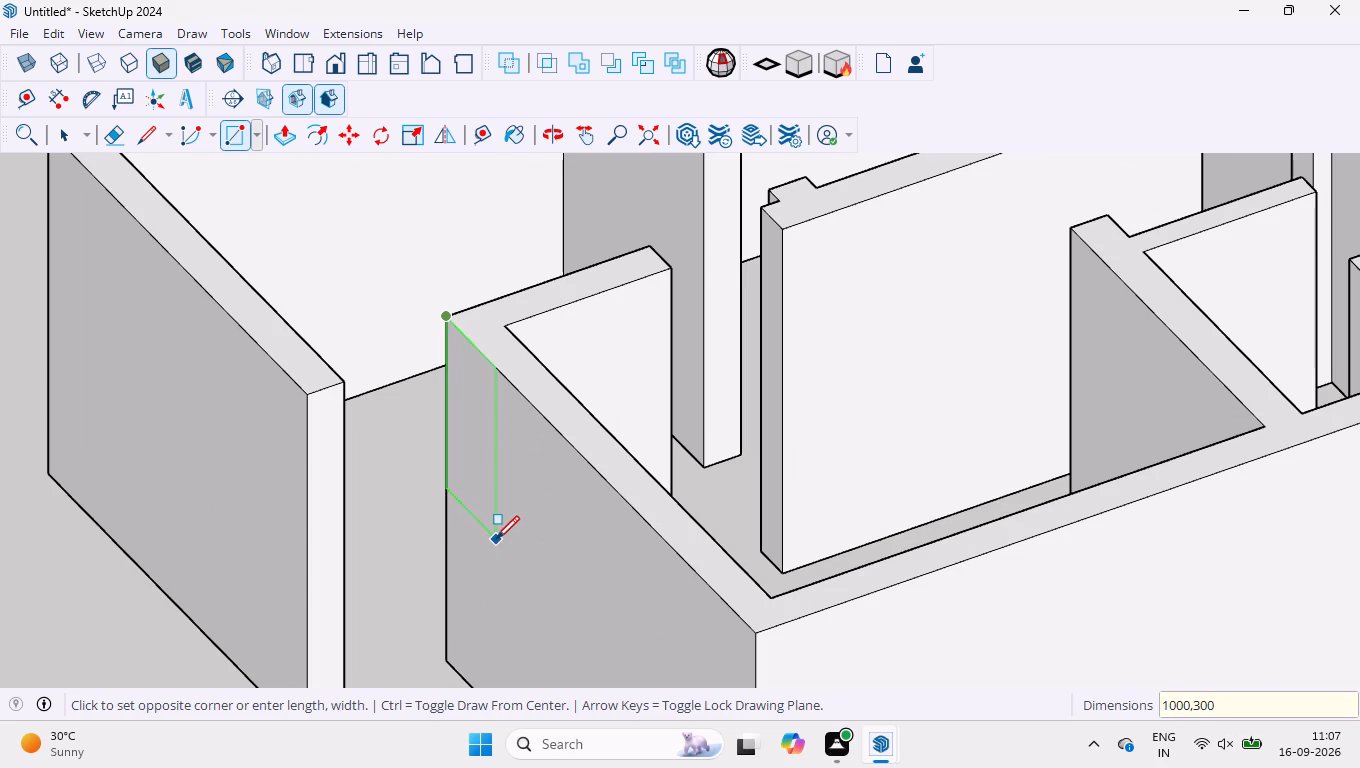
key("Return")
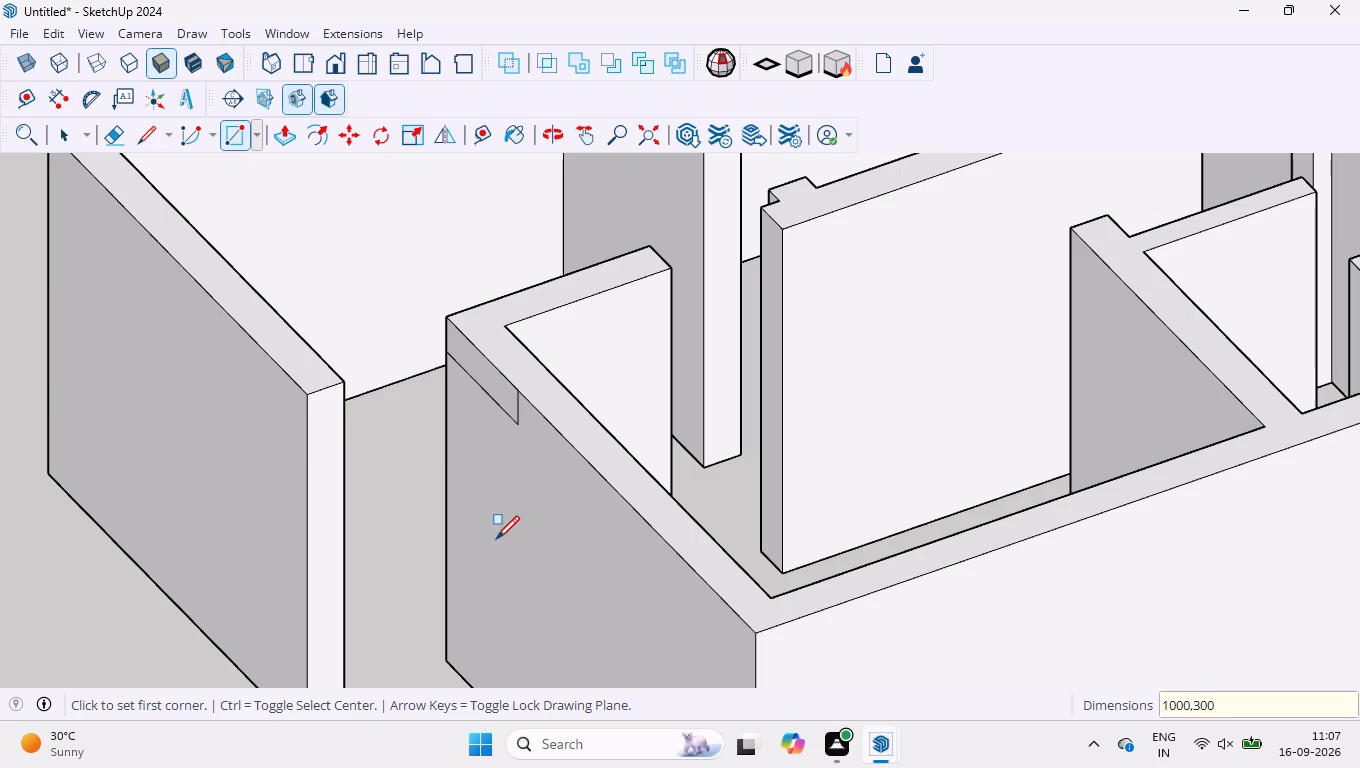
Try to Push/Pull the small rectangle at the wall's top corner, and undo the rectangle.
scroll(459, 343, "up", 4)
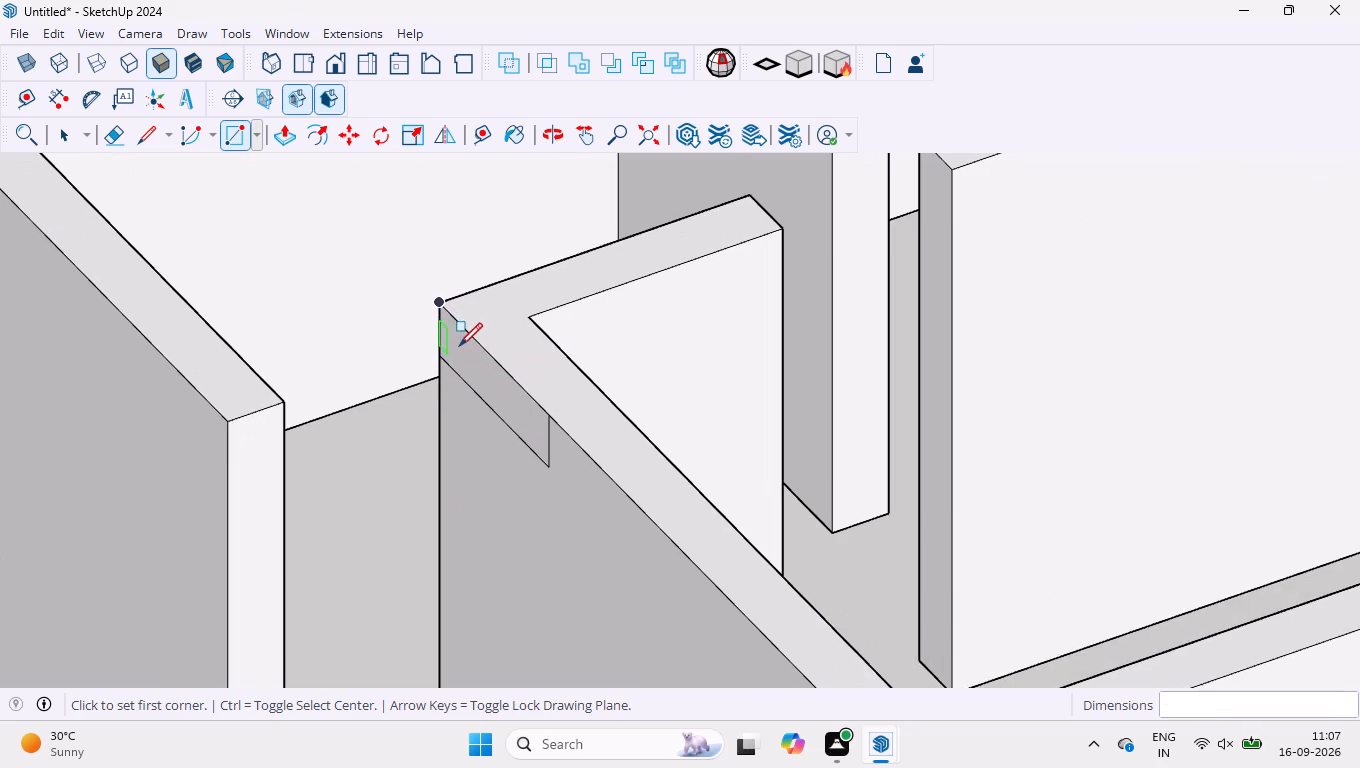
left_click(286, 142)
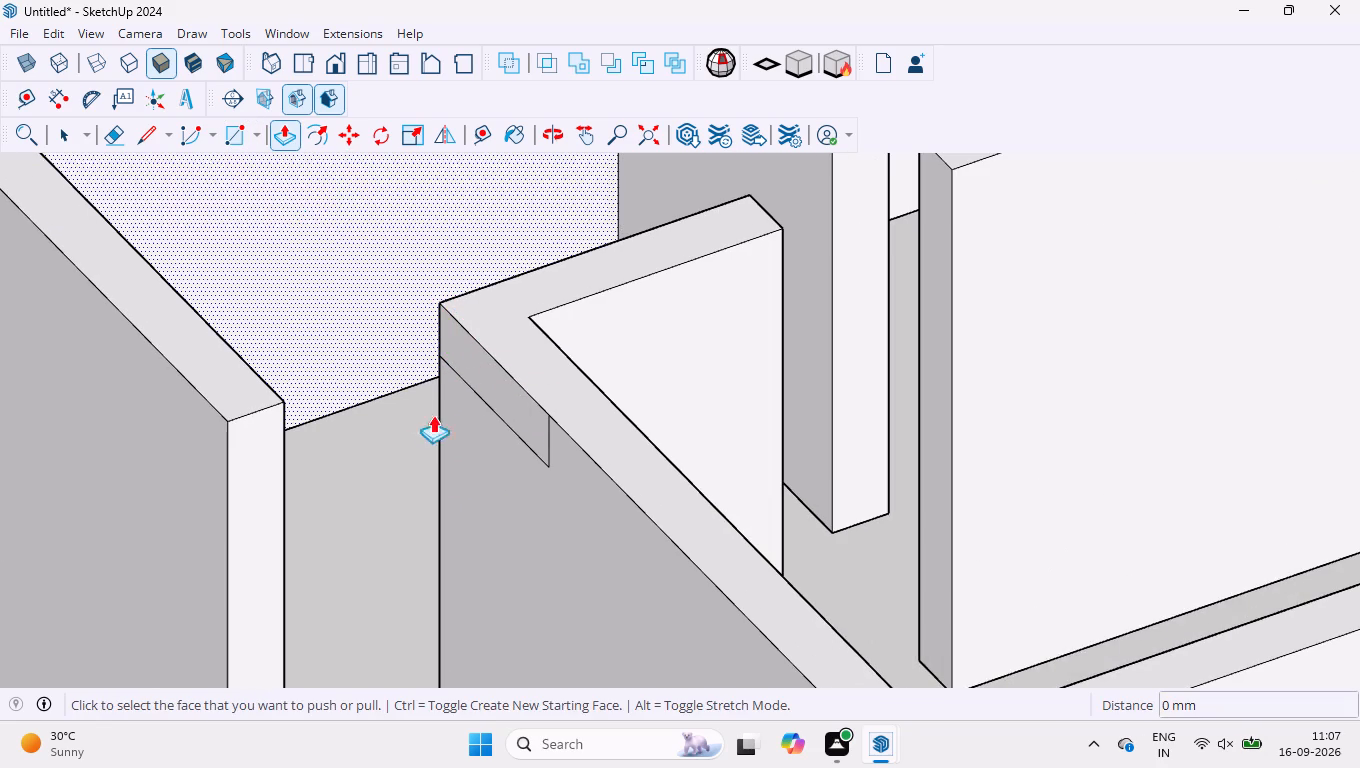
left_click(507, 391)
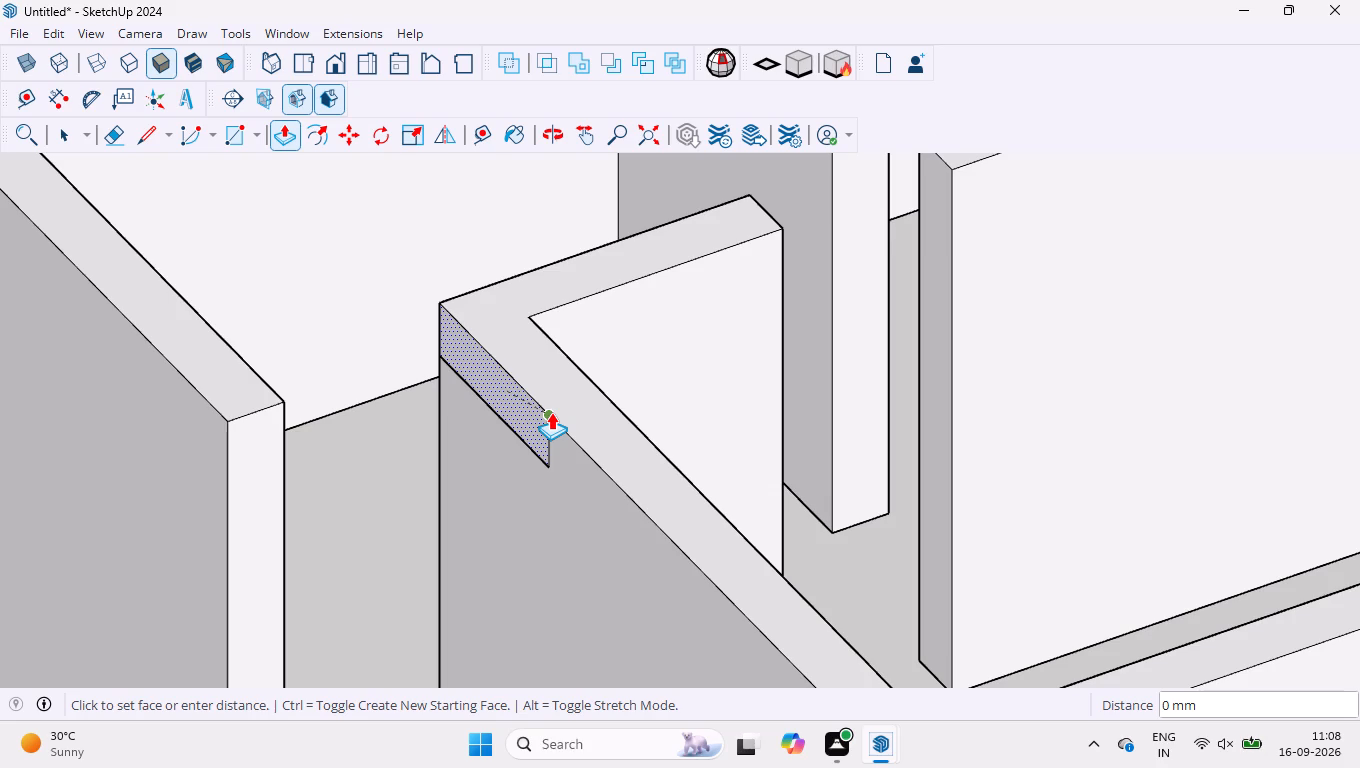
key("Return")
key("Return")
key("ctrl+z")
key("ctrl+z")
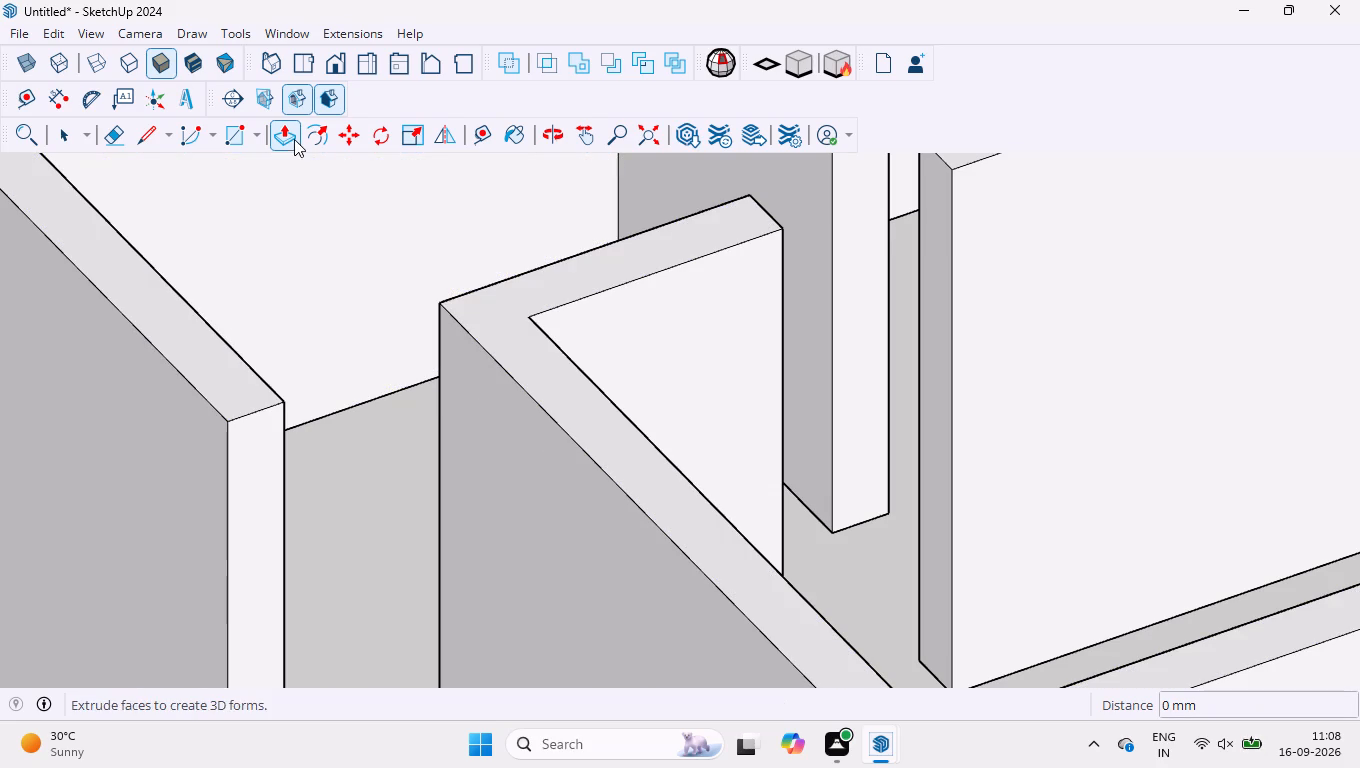
Draw a 300 by 1000 mm rectangle on the outer wall face from its top corner beside the entrance gap.
left_click(236, 142)
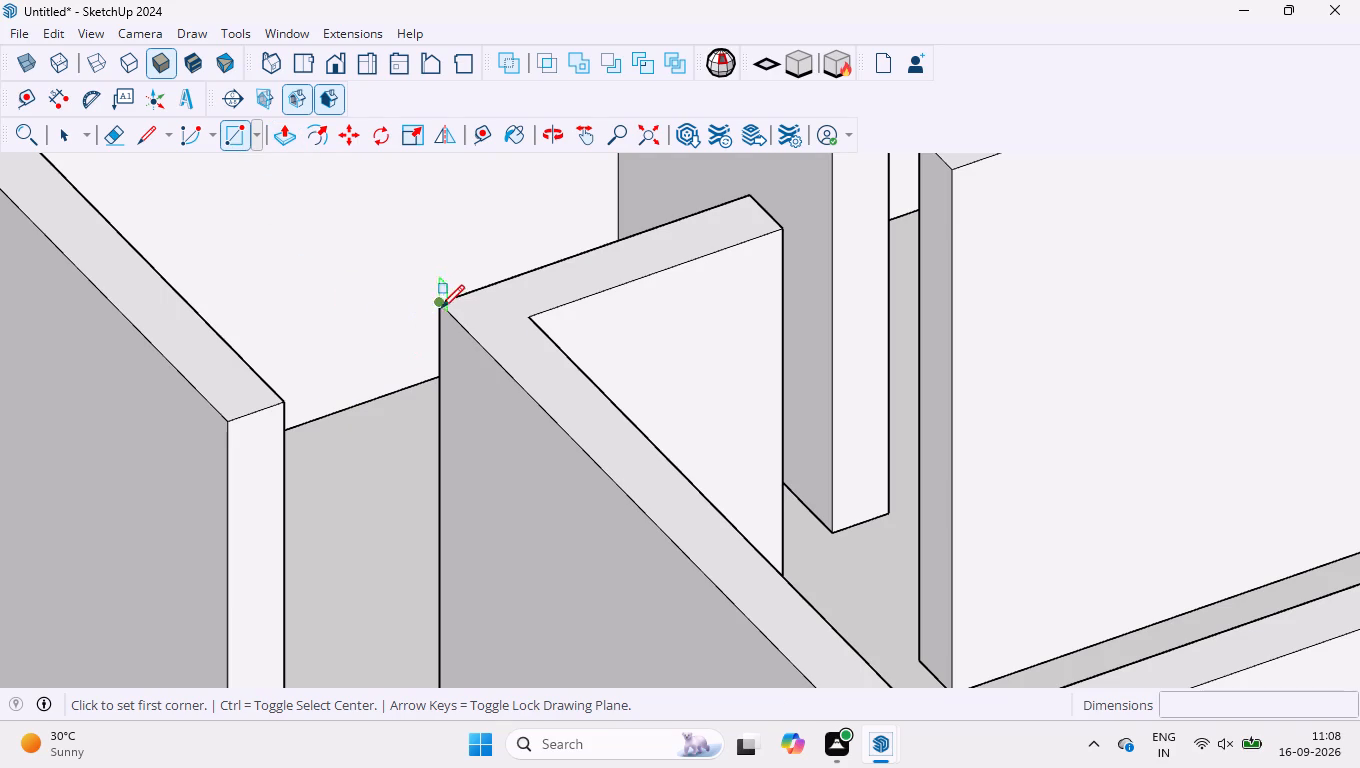
left_click(437, 307)
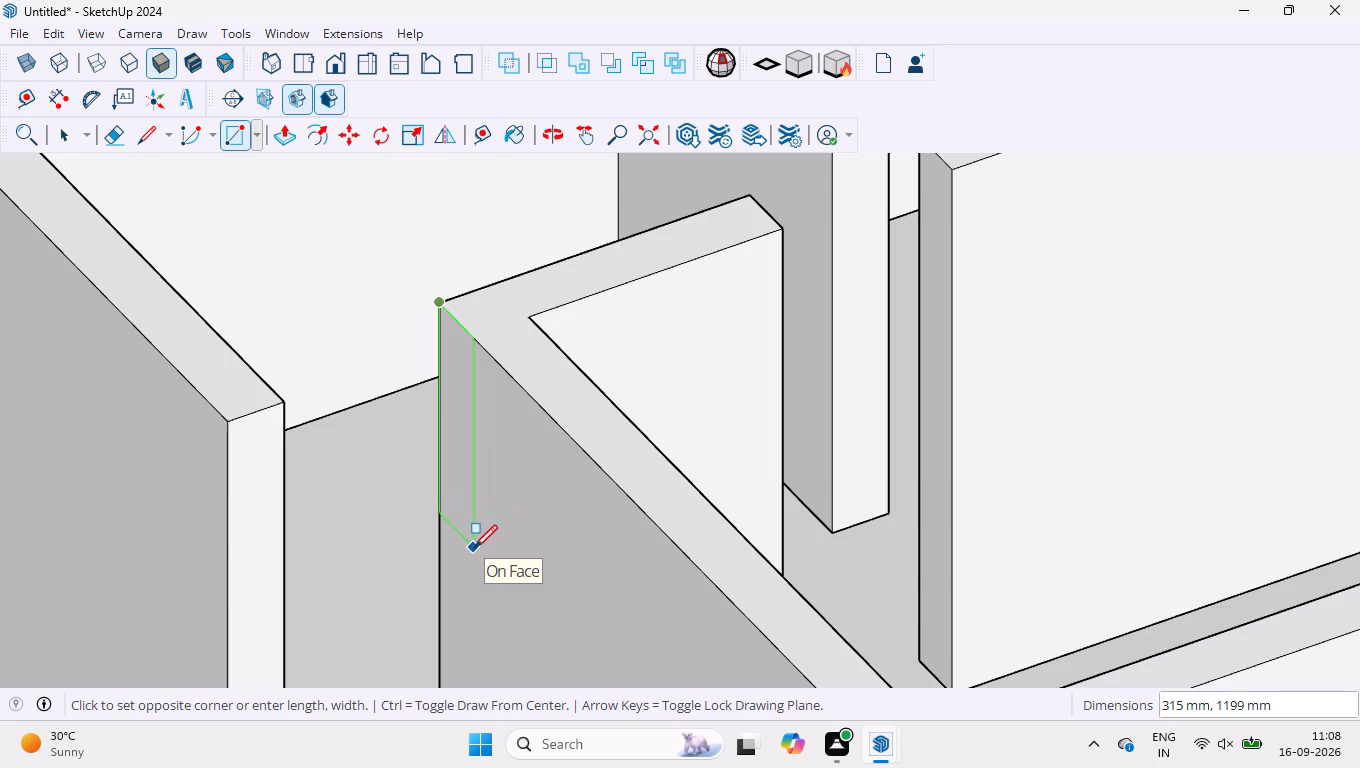
type("300,1000")
key("Return")
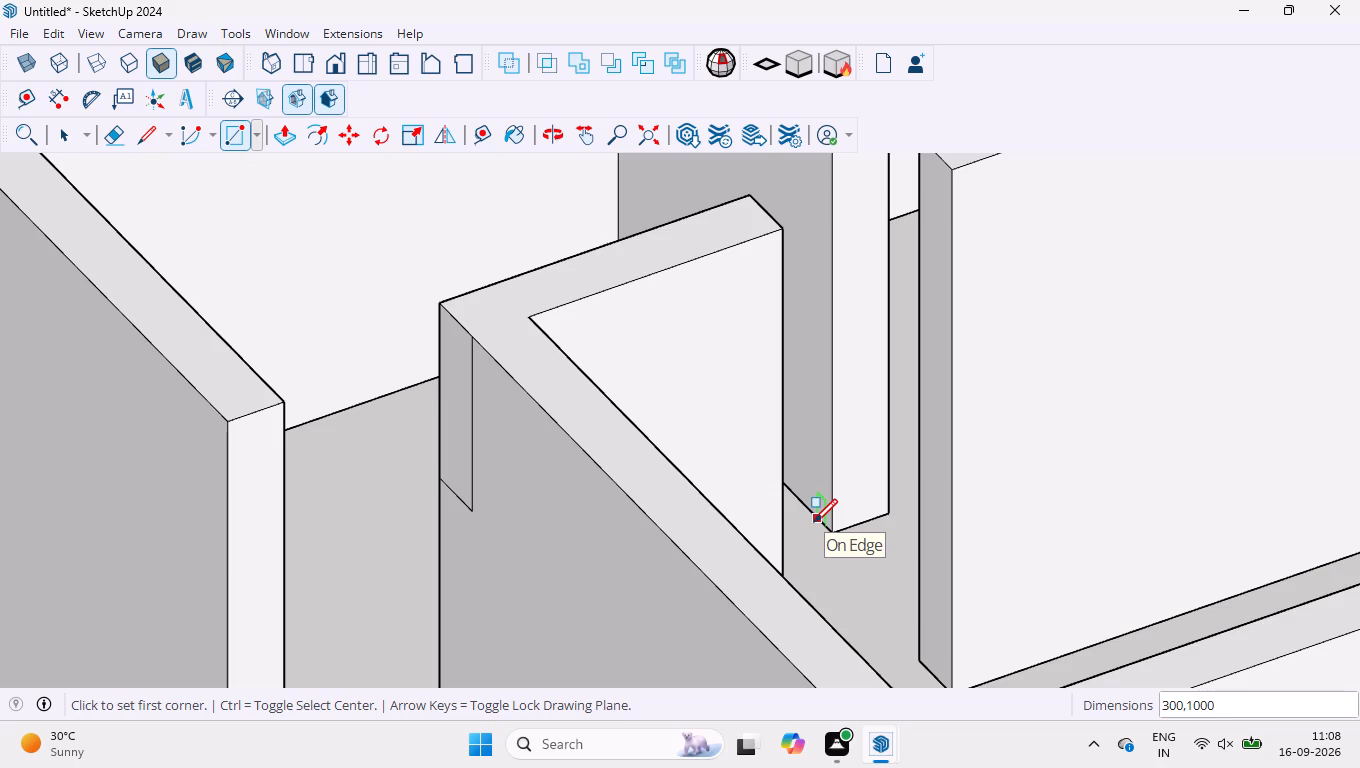
Draw a 300 by 1000 mm rectangle on the end face of the notched middle wall from its top corner.
scroll(814, 522, "down", 1)
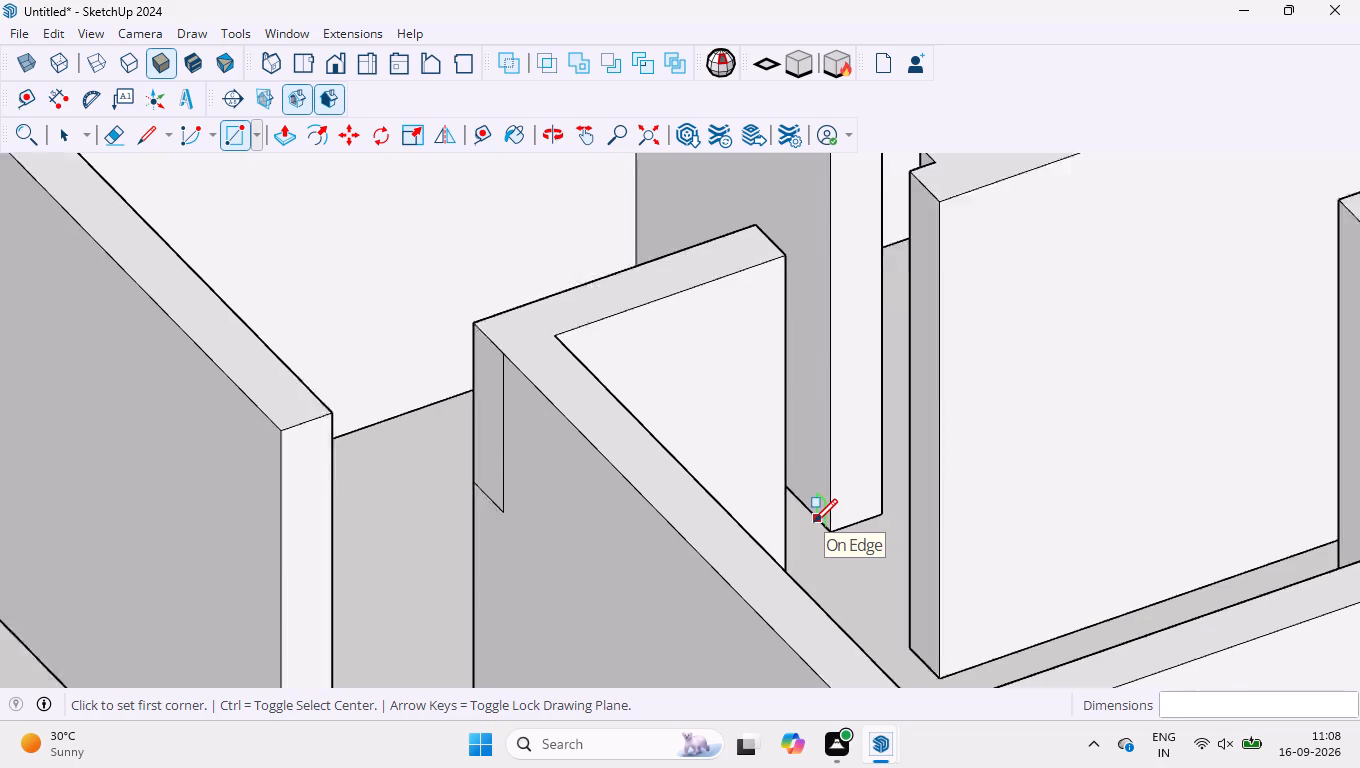
scroll(814, 522, "down", 4)
middle_click_drag(692, 266, 768, 306)
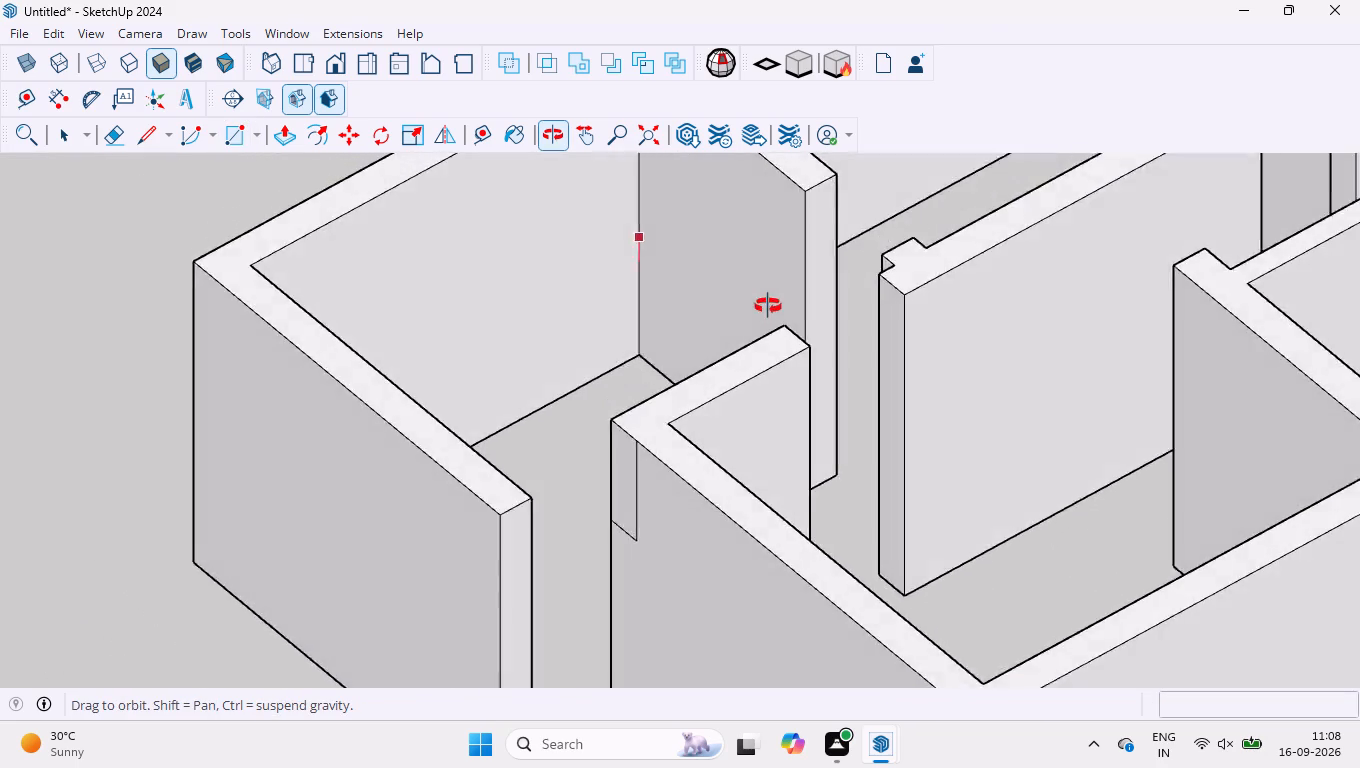
middle_click_drag(768, 306, 803, 311)
scroll(885, 242, "up", 4)
scroll(845, 334, "up", 3)
scroll(872, 258, "up", 5)
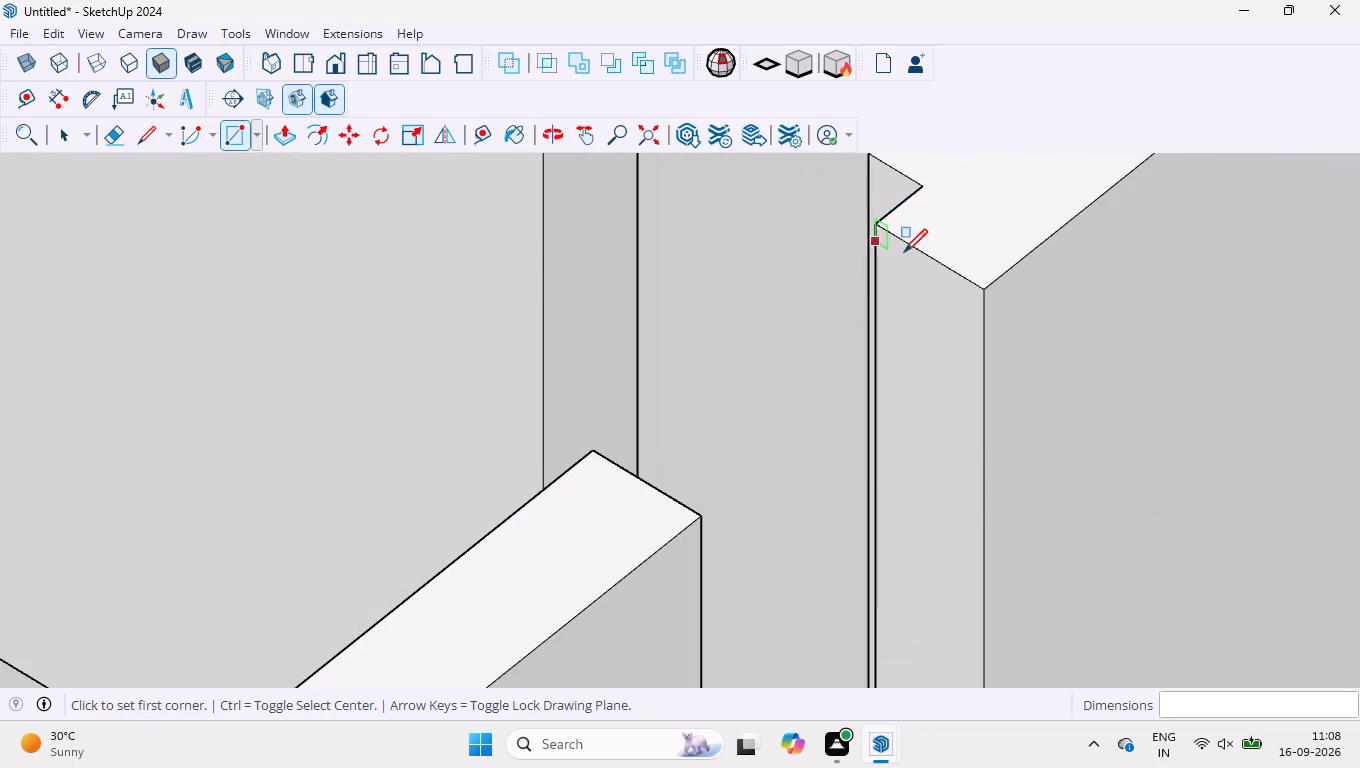
scroll(888, 228, "up", 4)
left_click(871, 218)
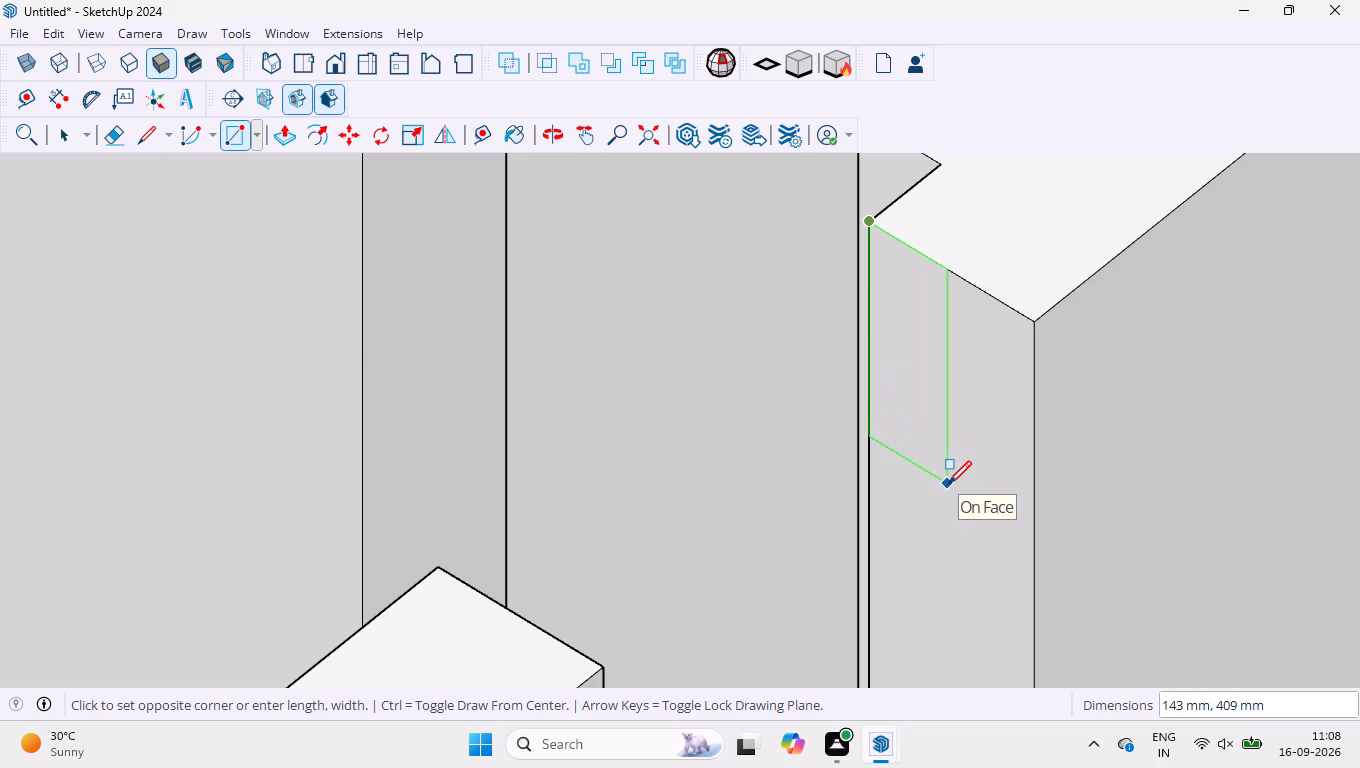
type("300")
key("period")
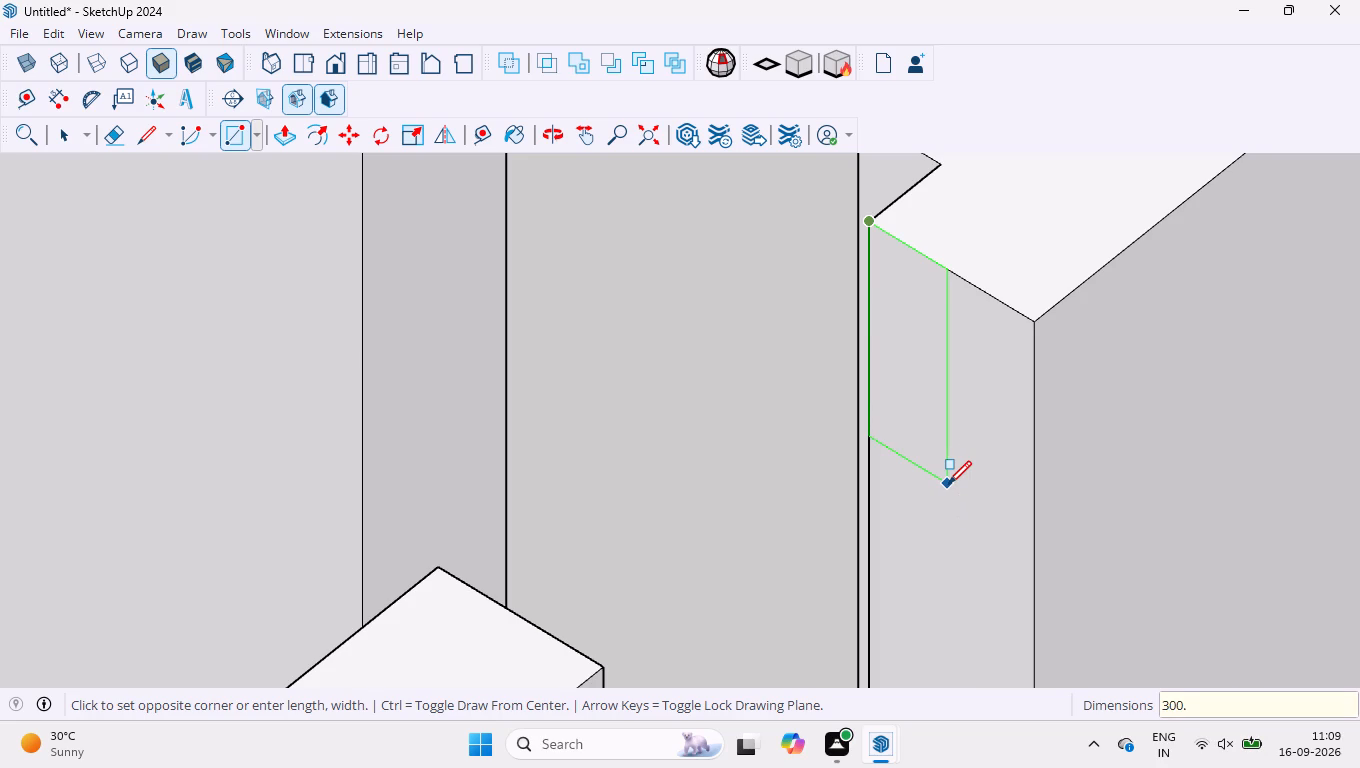
key("BackSpace")
type(",1000")
key("Return")
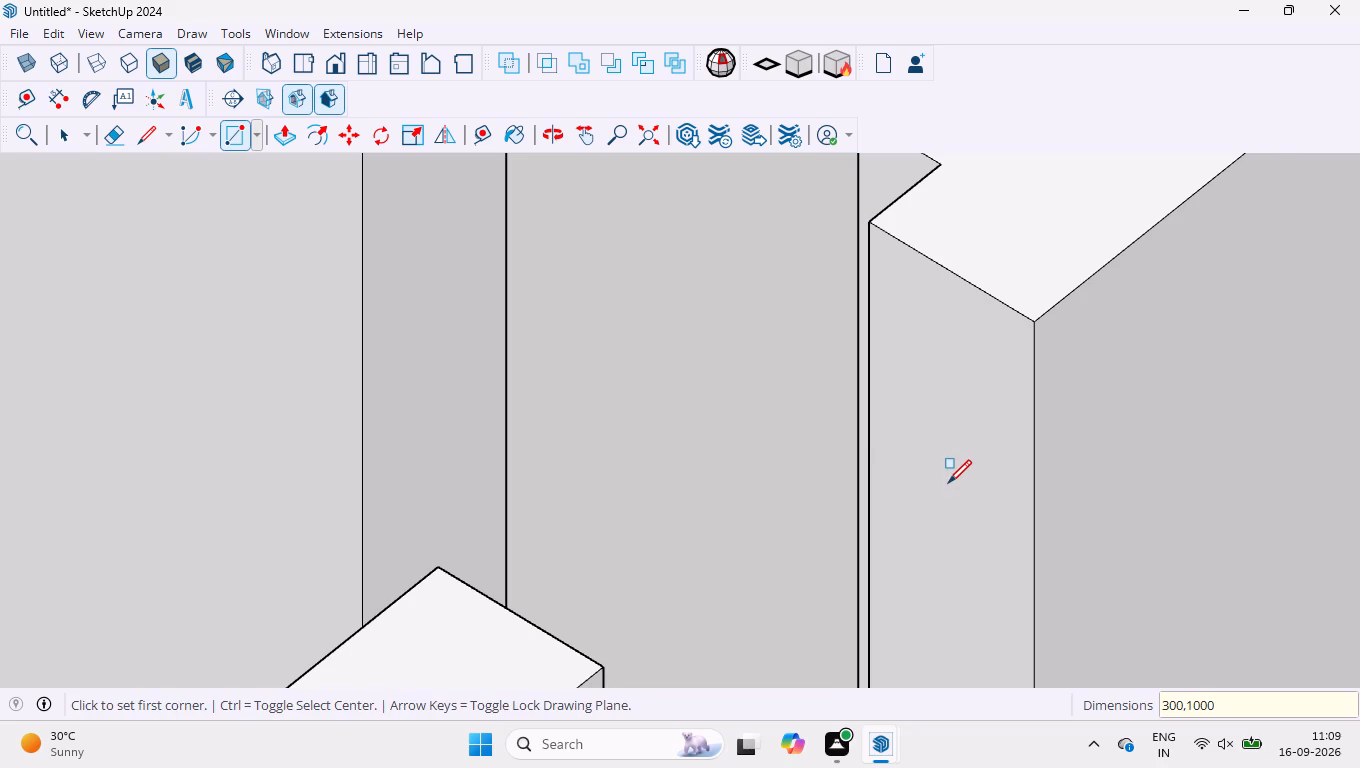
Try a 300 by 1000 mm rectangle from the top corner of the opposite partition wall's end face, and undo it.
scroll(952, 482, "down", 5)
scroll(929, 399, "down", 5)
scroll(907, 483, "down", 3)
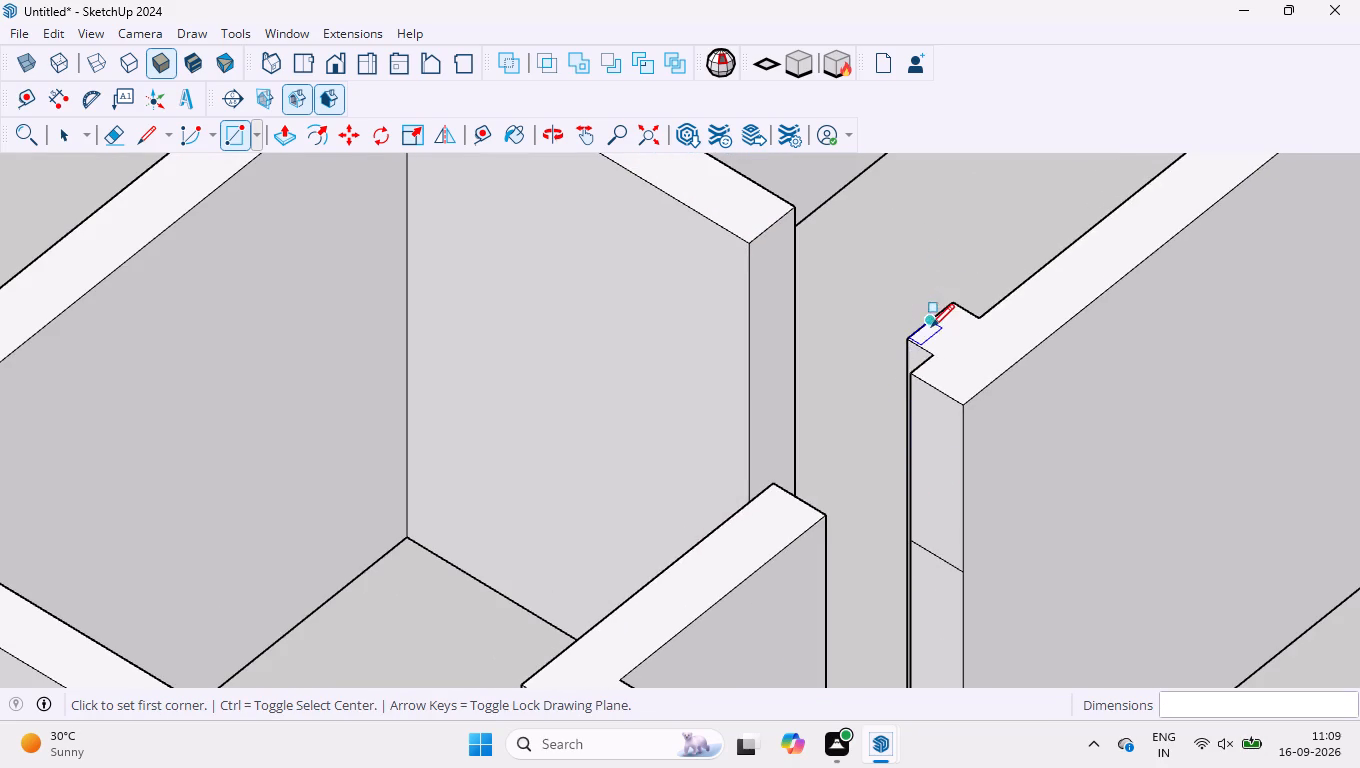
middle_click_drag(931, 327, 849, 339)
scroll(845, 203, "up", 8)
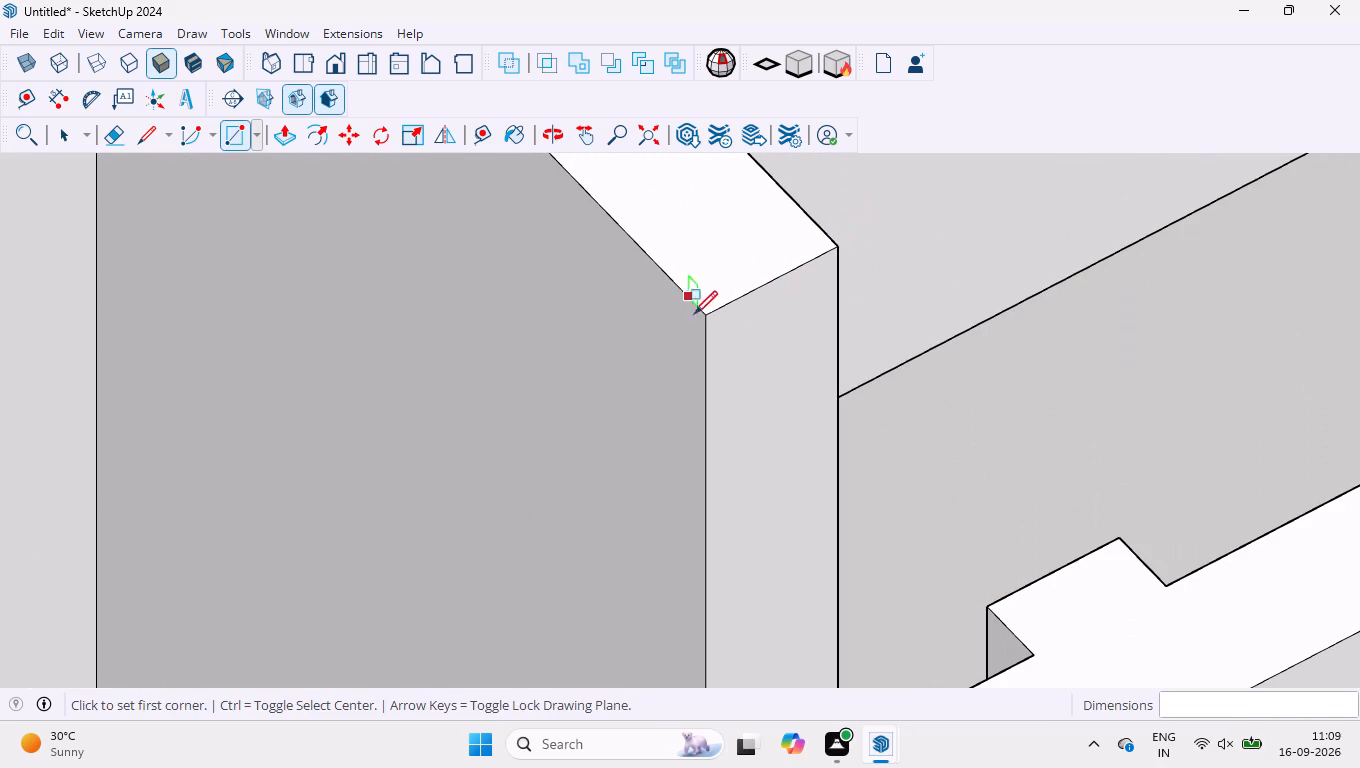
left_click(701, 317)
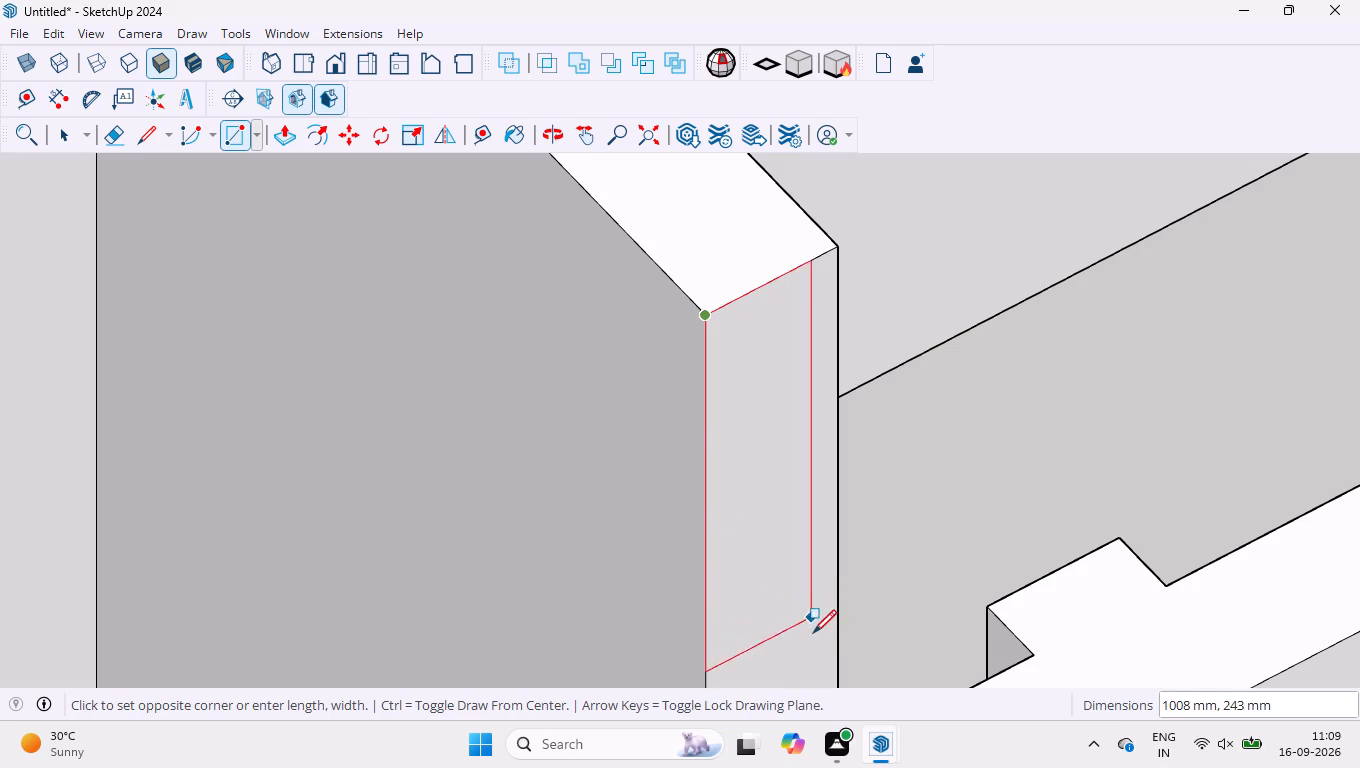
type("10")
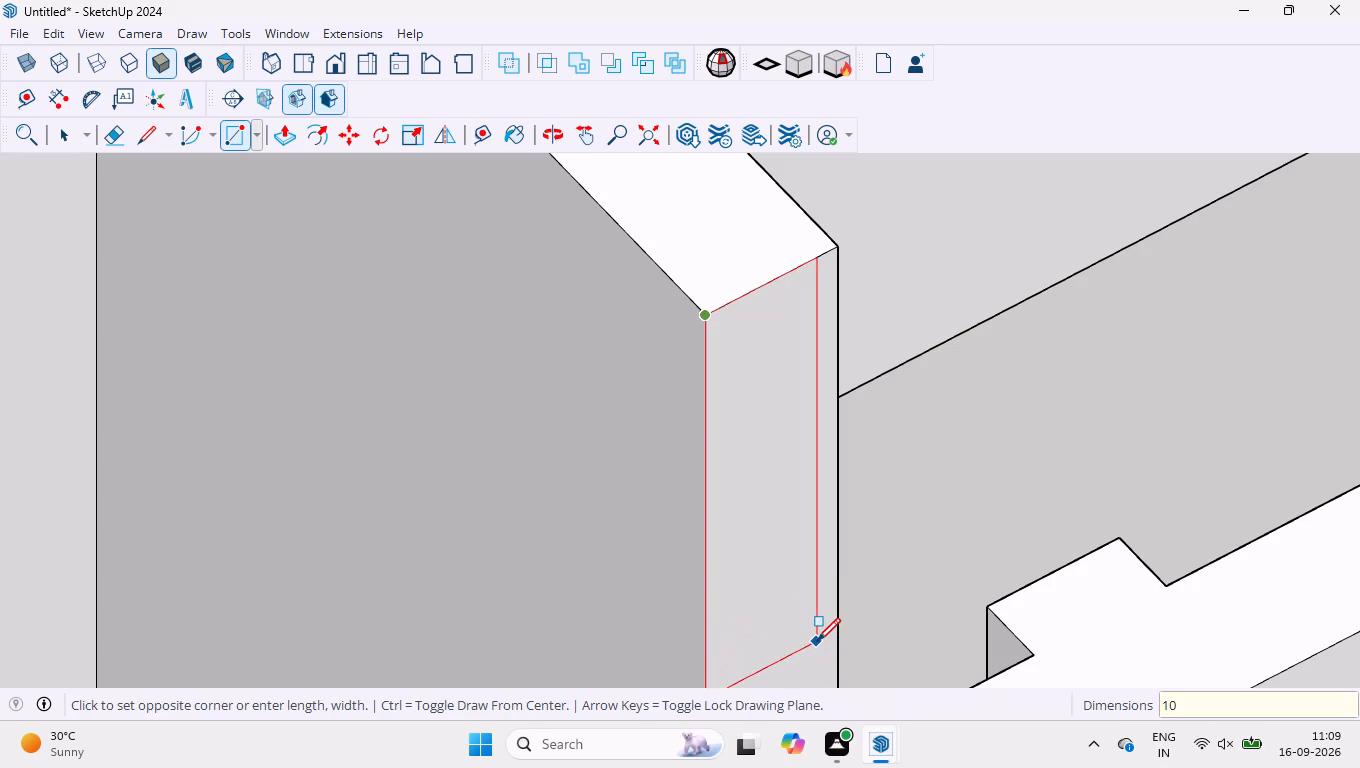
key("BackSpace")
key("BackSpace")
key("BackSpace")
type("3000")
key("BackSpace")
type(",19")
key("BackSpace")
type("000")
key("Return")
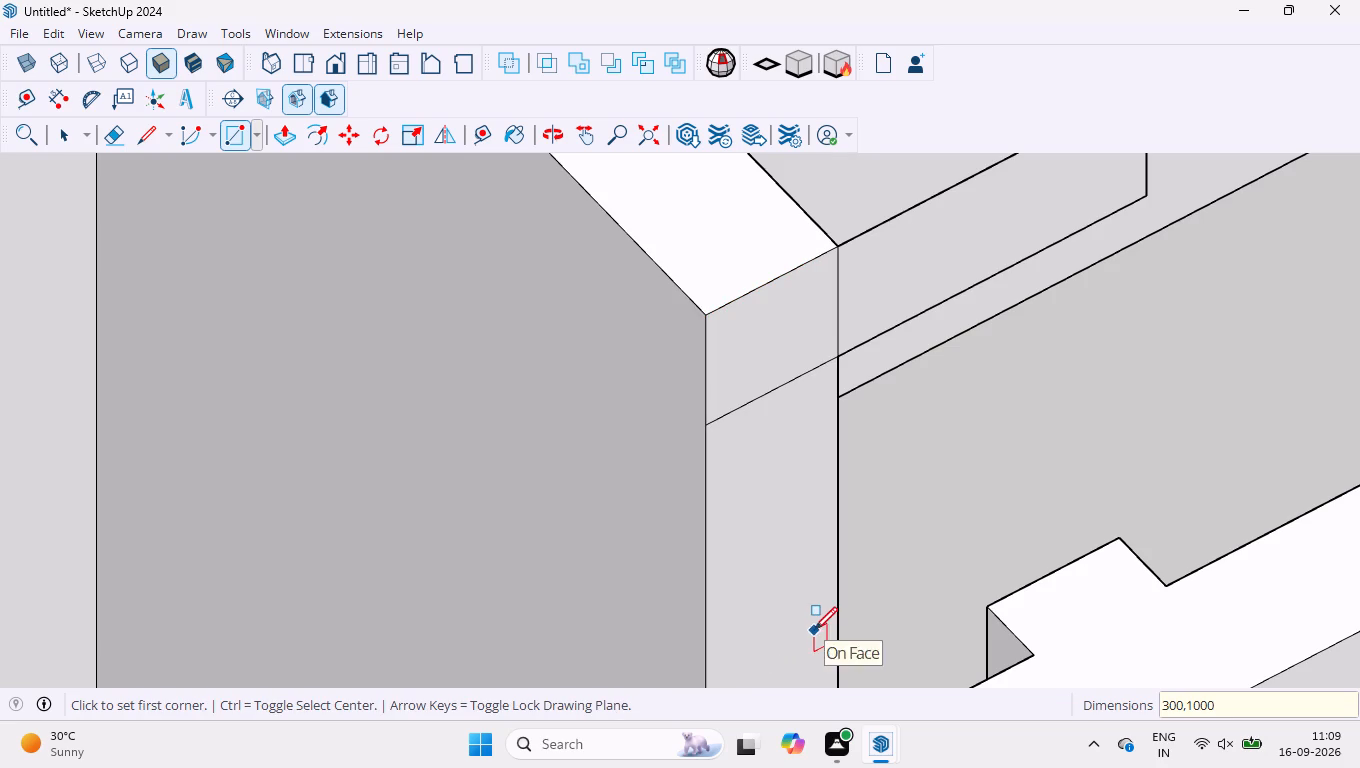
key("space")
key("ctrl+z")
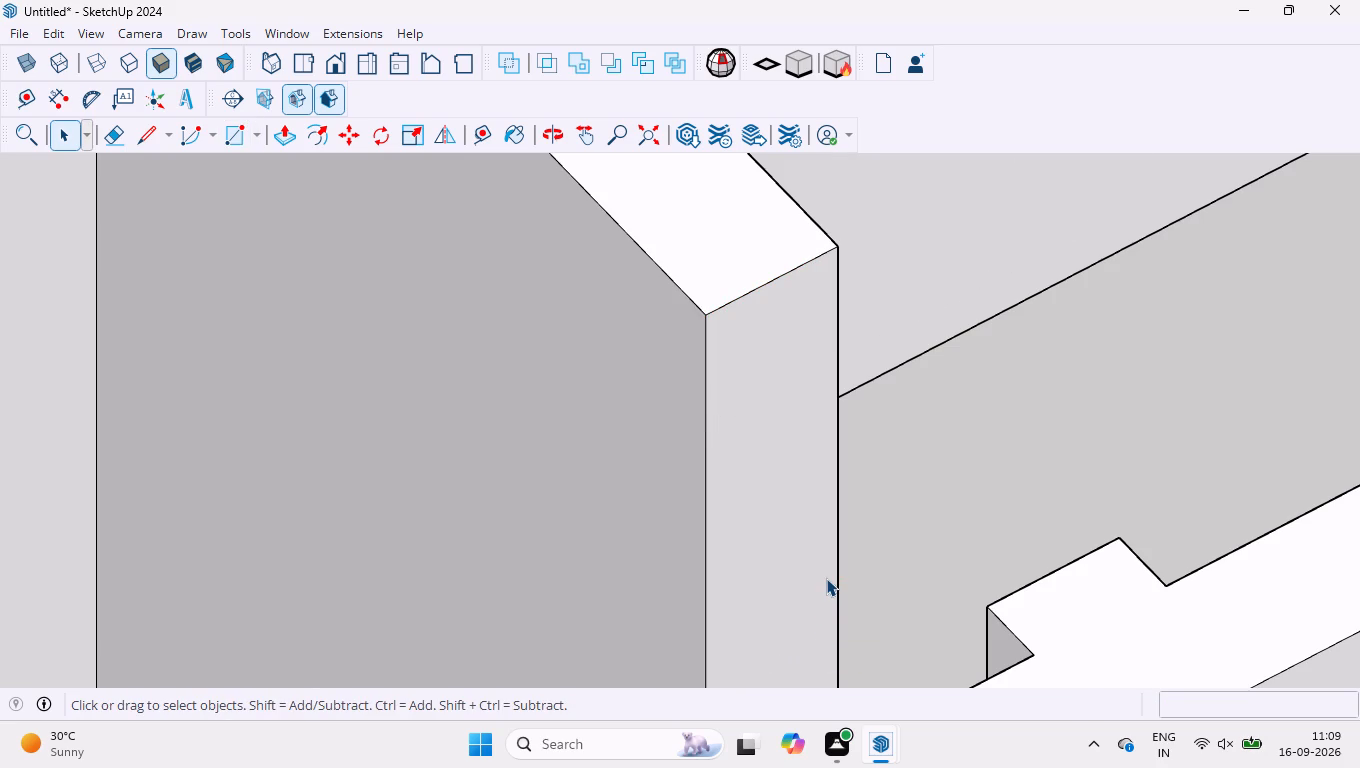
Draw a 1000 by 300 mm rectangle on the partition wall's end face from its top corner.
left_click(227, 126)
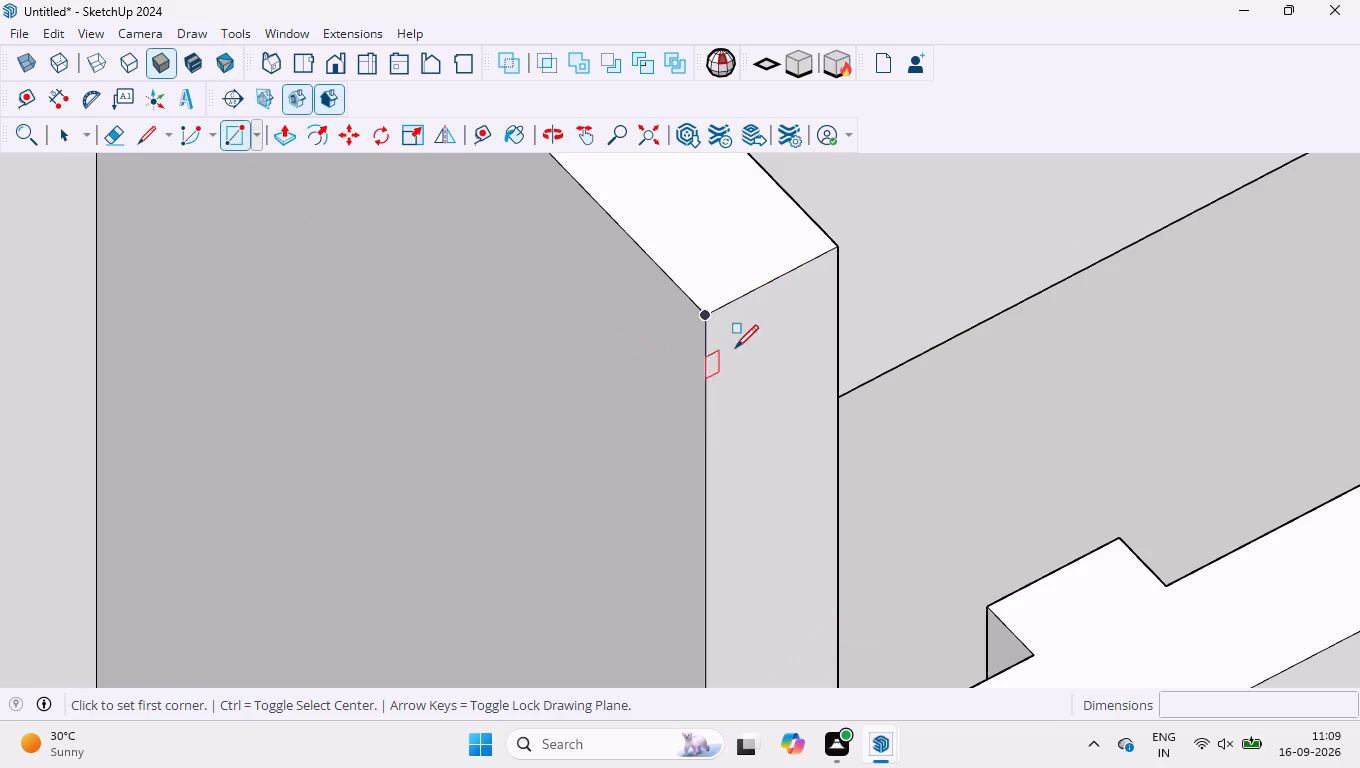
left_click(705, 322)
type("1000")
type(",300")
key("Return")
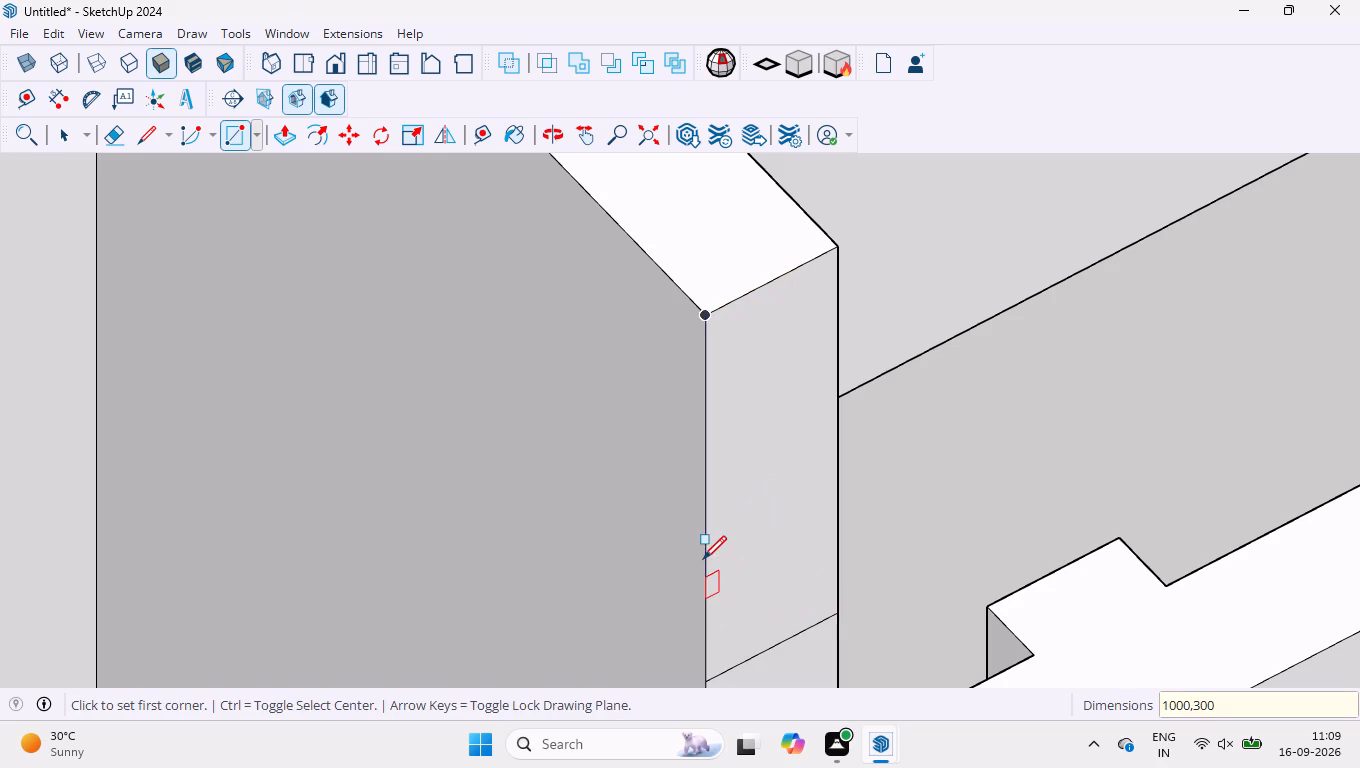
Draw a 1000 by 300 mm rectangle on the face of the pier projecting from the outer wall, from its top corner.
scroll(703, 559, "down", 6)
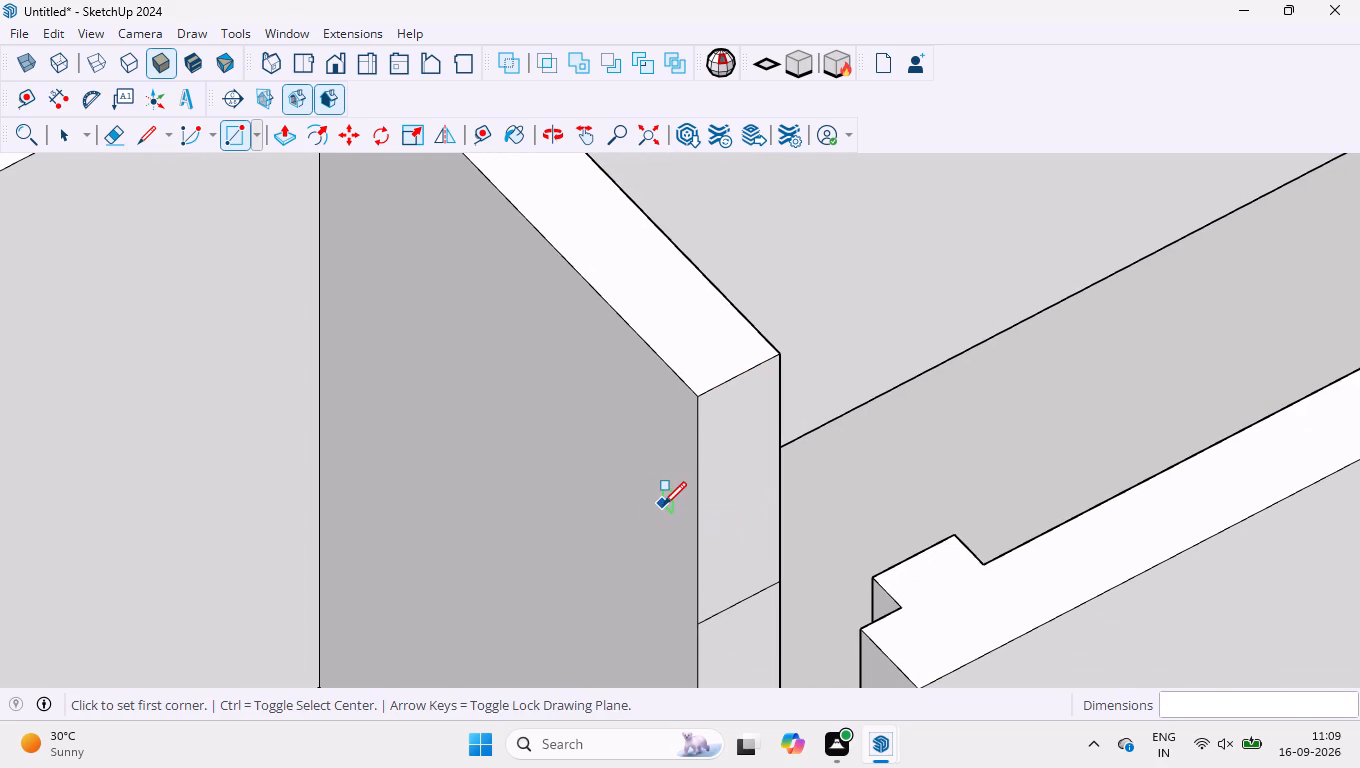
scroll(663, 507, "down", 12)
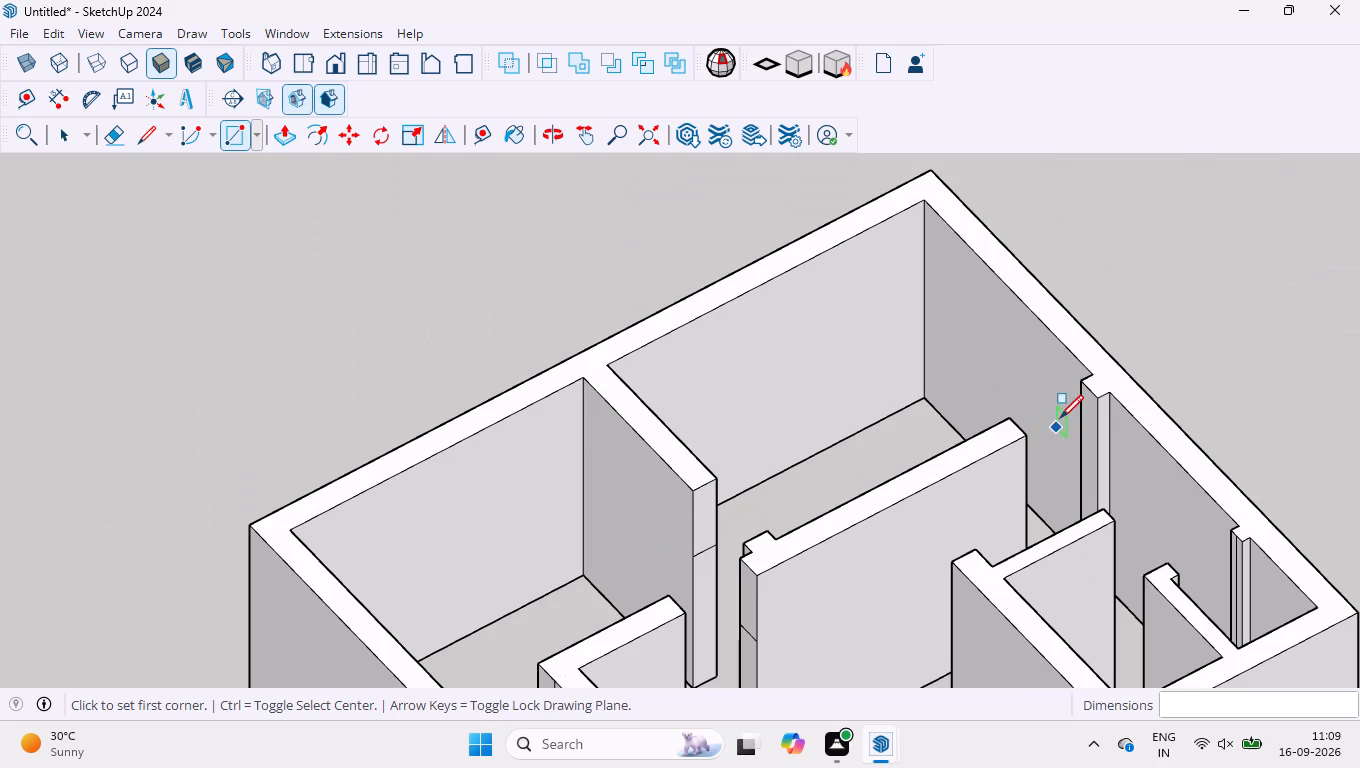
scroll(960, 433, "up", 1)
middle_click_drag(960, 433, 1066, 489)
scroll(1060, 268, "up", 6)
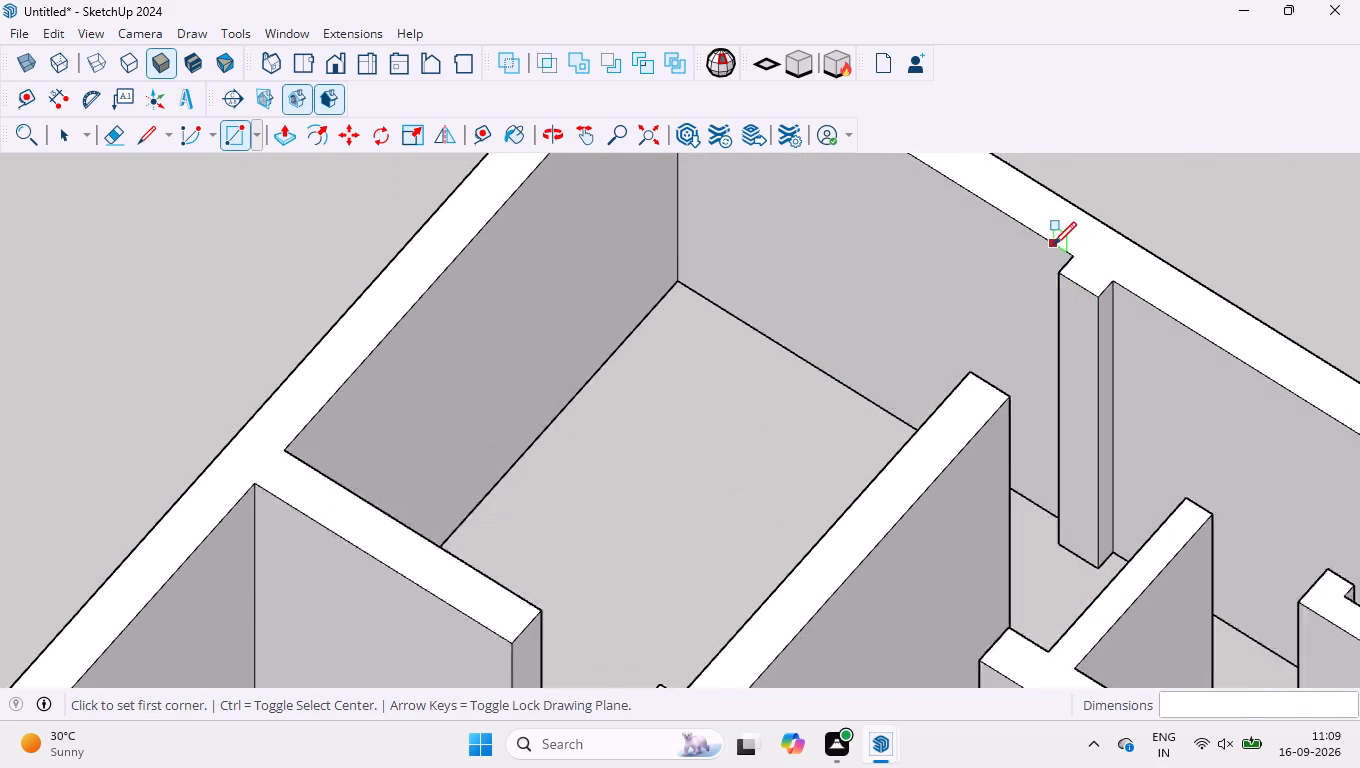
scroll(1053, 245, "up", 5)
left_click(1149, 358)
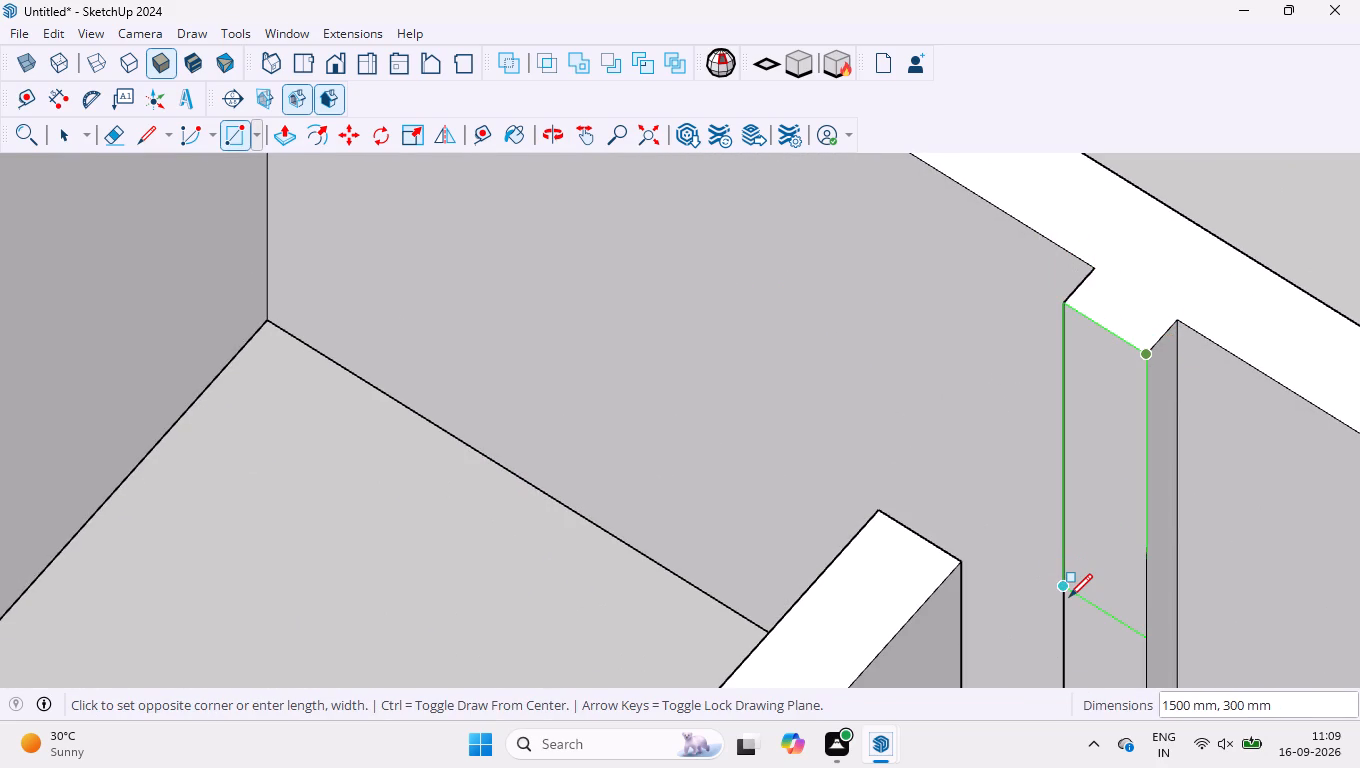
type("1000")
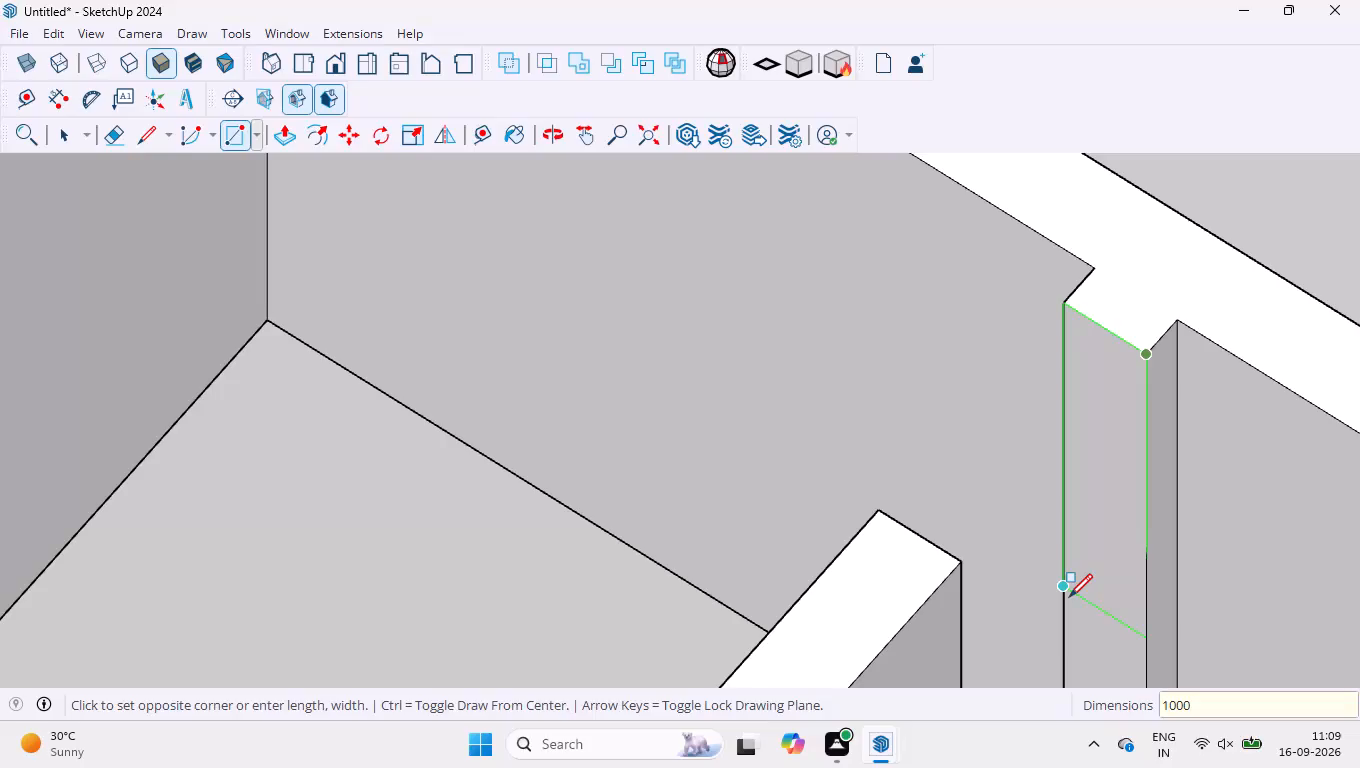
key("comma")
type("300")
key("Return")
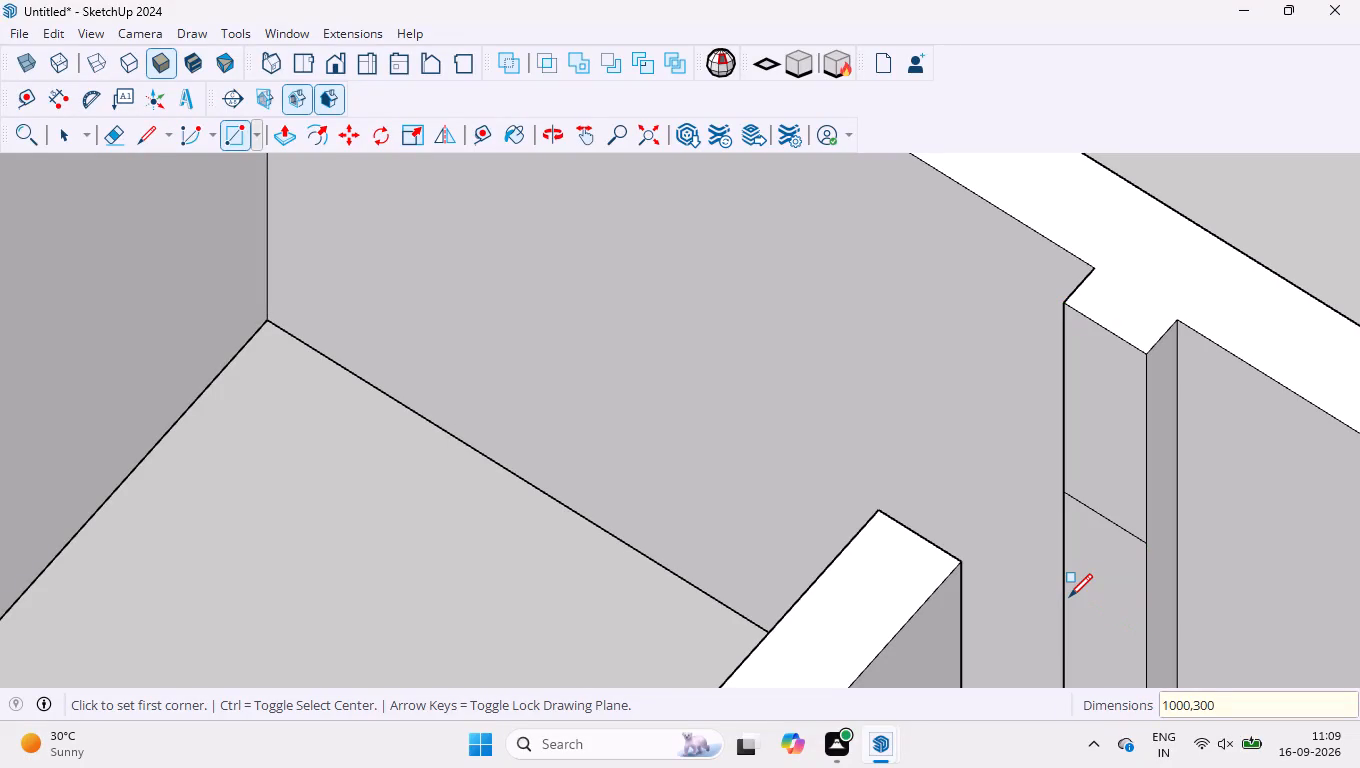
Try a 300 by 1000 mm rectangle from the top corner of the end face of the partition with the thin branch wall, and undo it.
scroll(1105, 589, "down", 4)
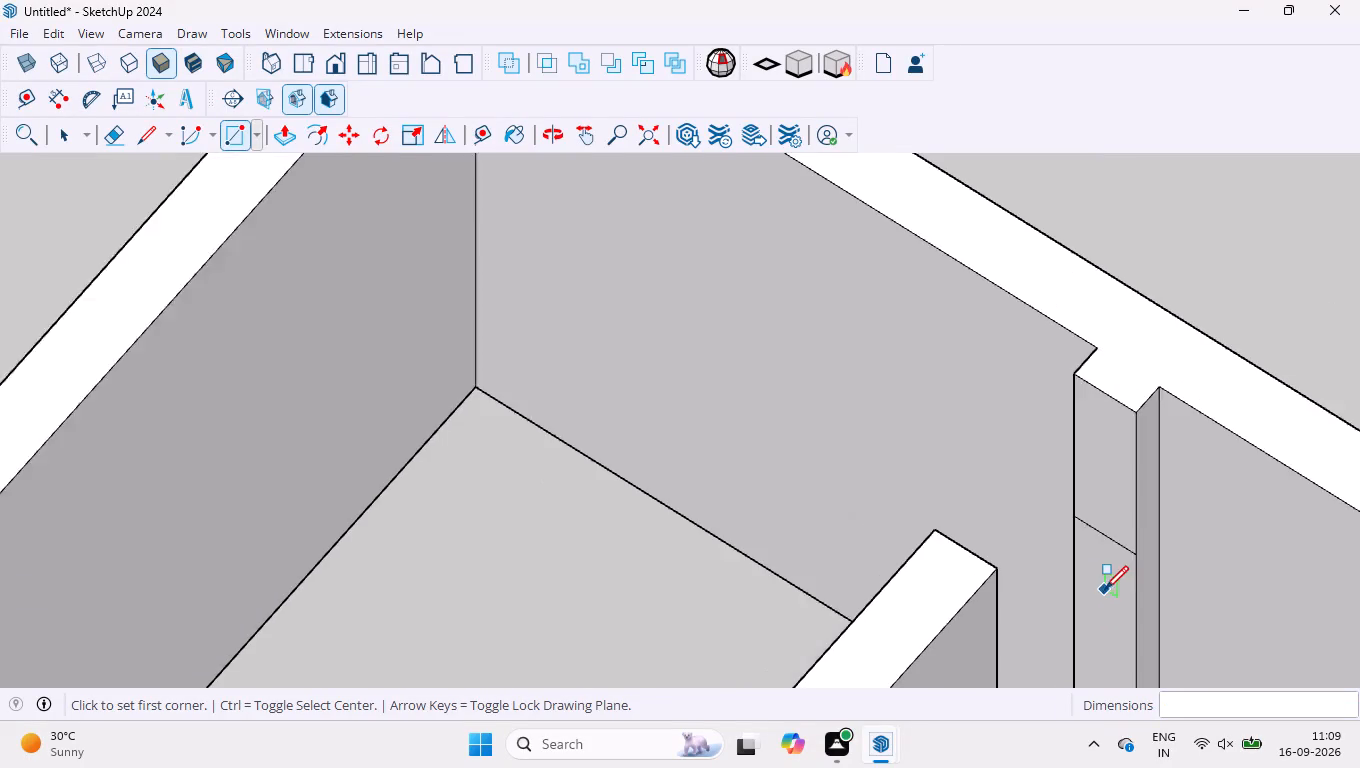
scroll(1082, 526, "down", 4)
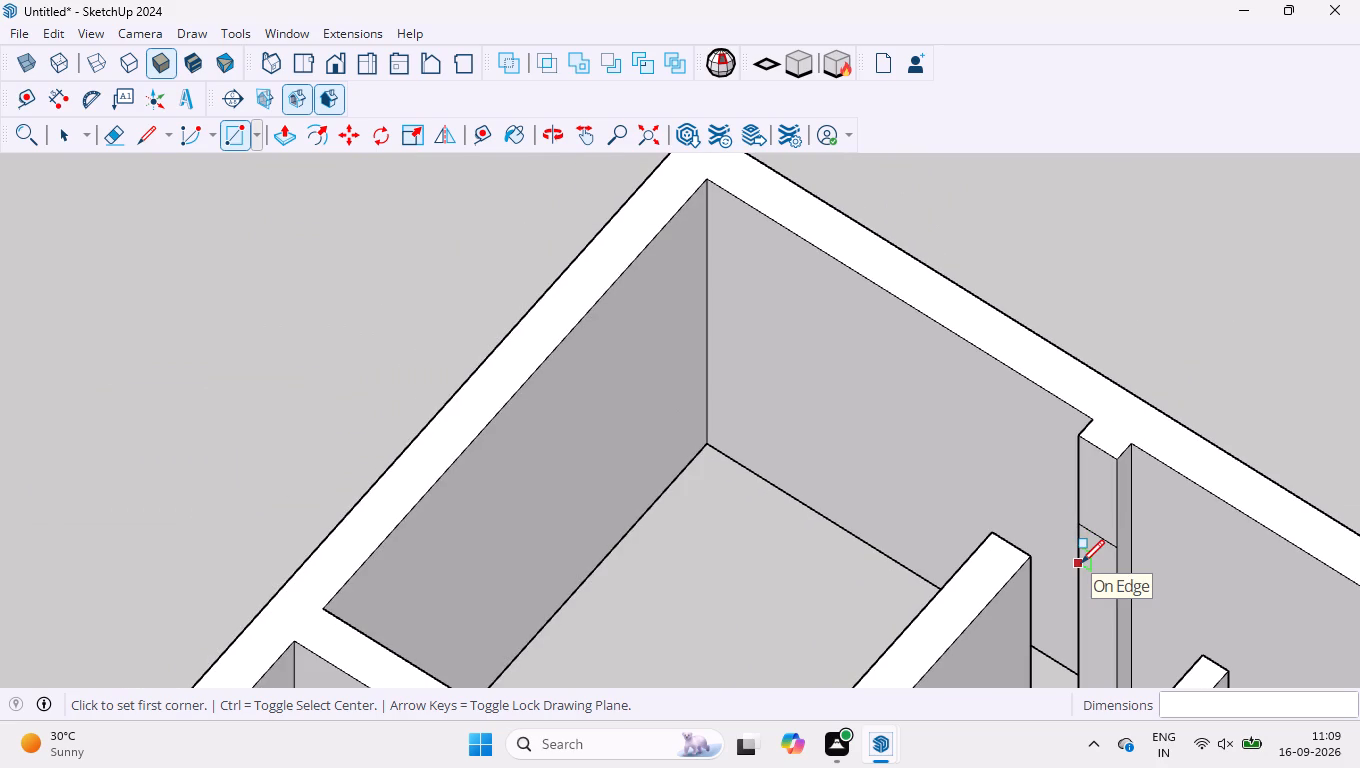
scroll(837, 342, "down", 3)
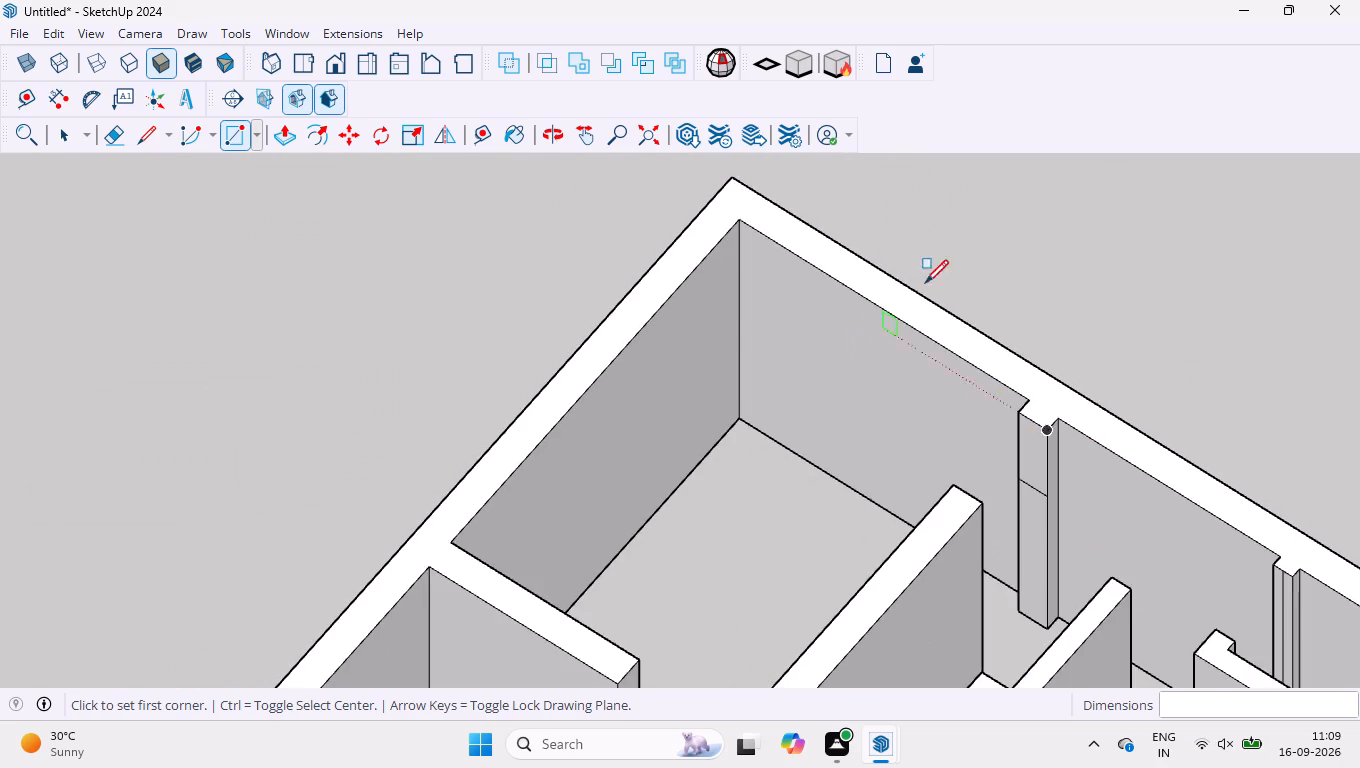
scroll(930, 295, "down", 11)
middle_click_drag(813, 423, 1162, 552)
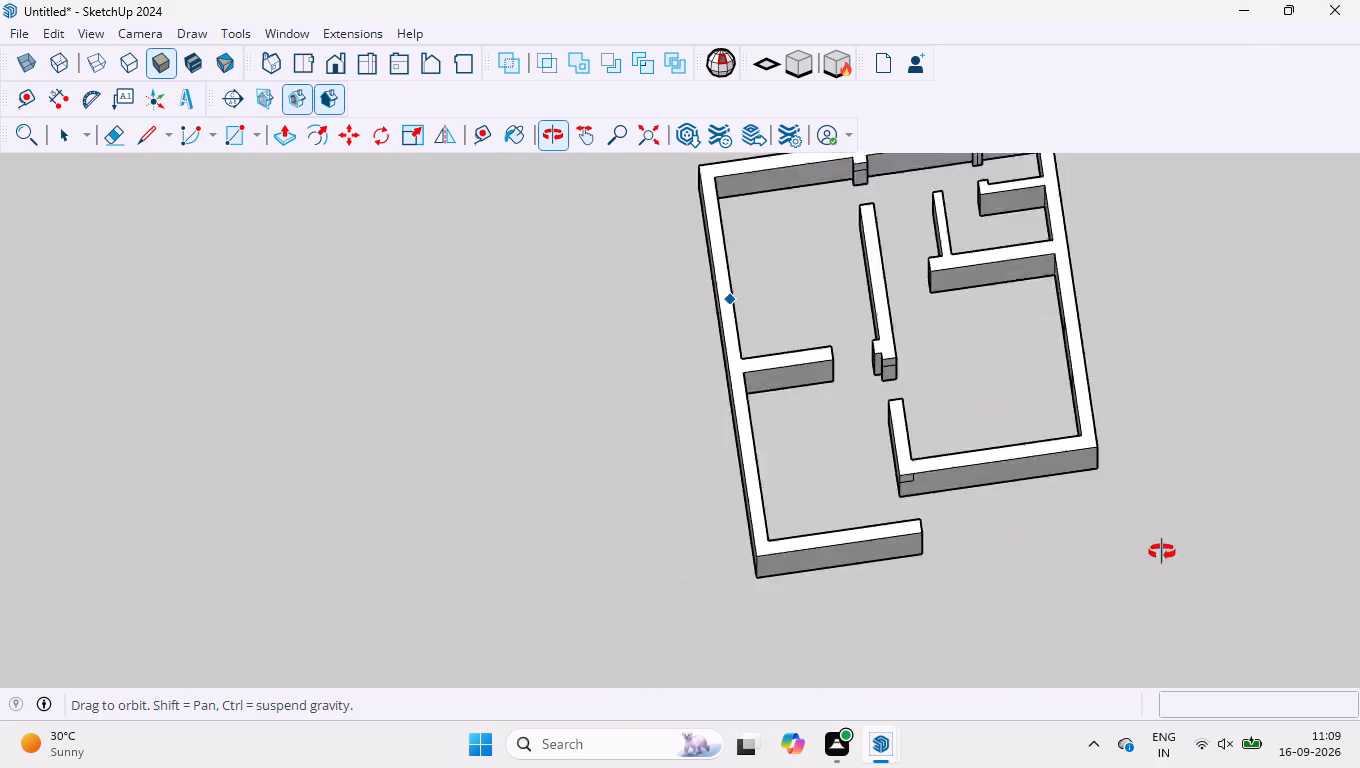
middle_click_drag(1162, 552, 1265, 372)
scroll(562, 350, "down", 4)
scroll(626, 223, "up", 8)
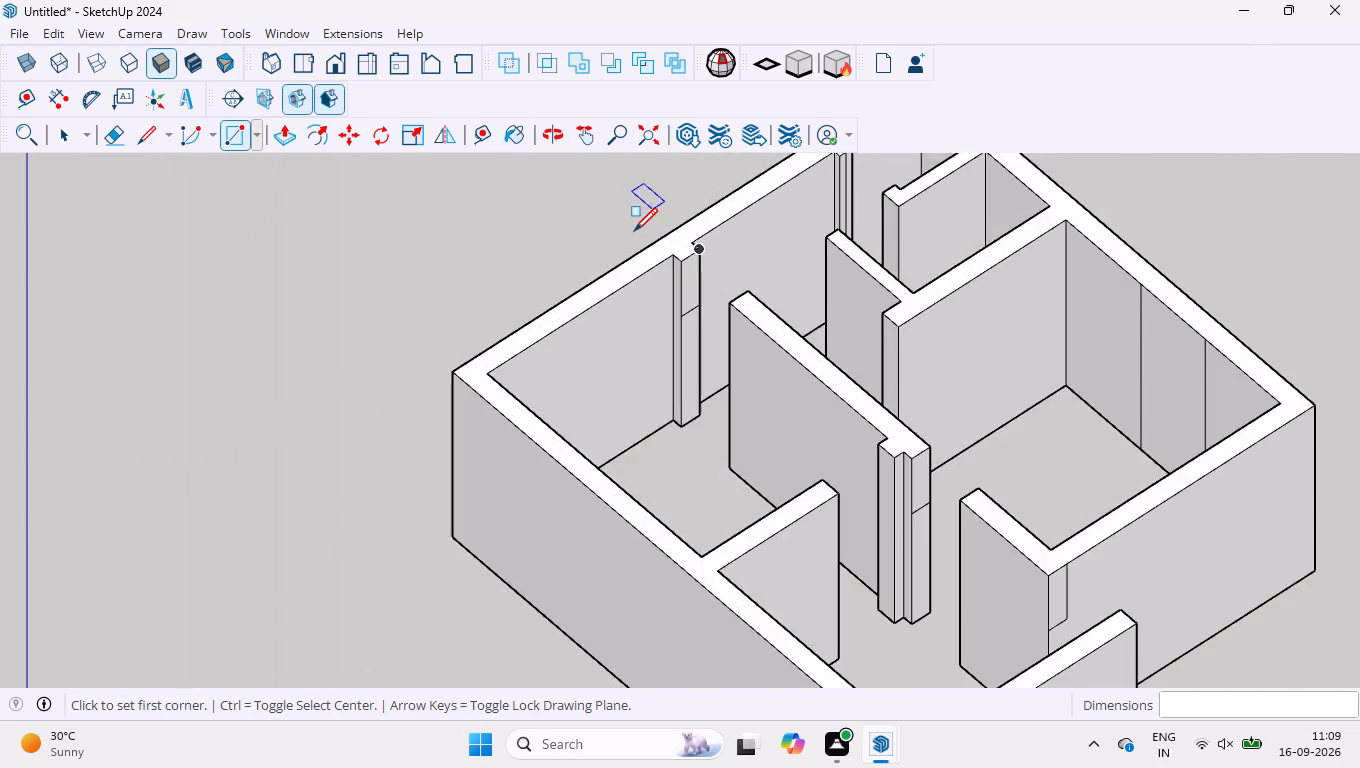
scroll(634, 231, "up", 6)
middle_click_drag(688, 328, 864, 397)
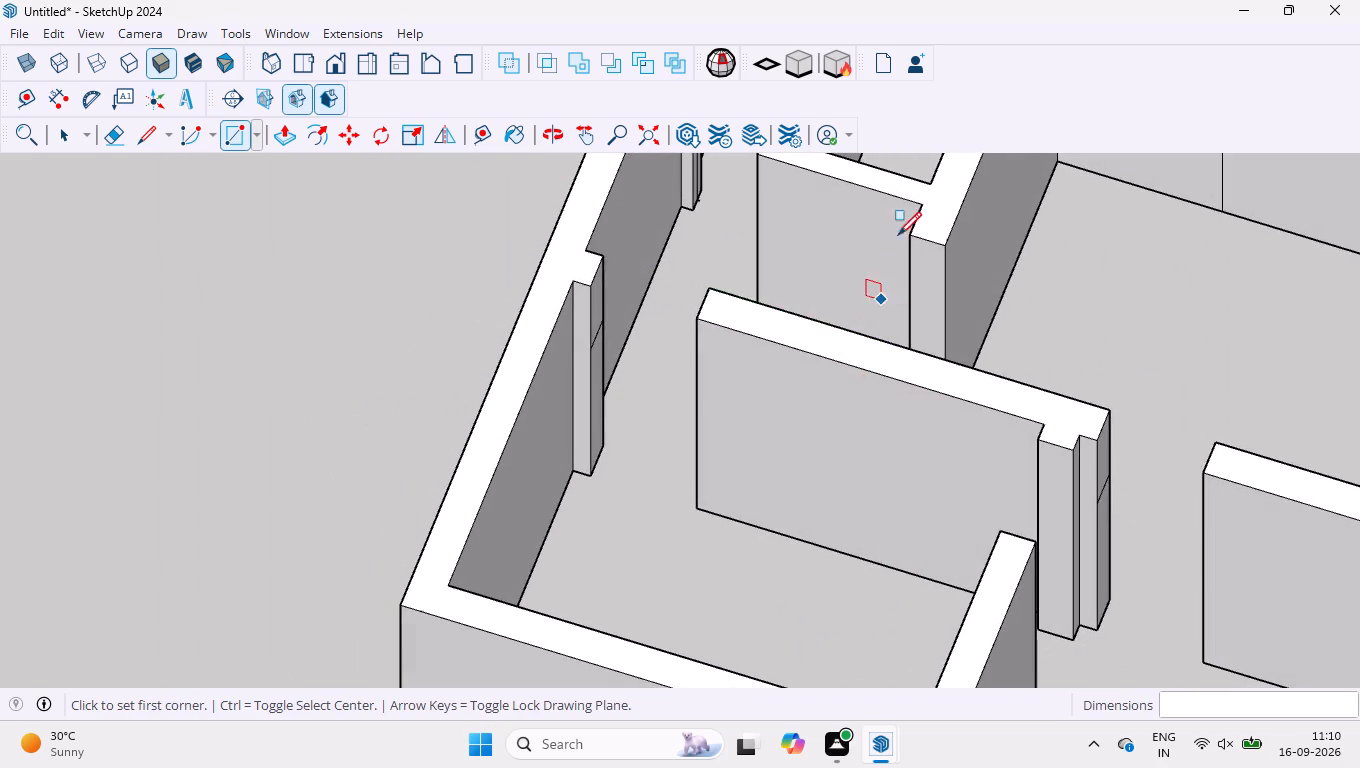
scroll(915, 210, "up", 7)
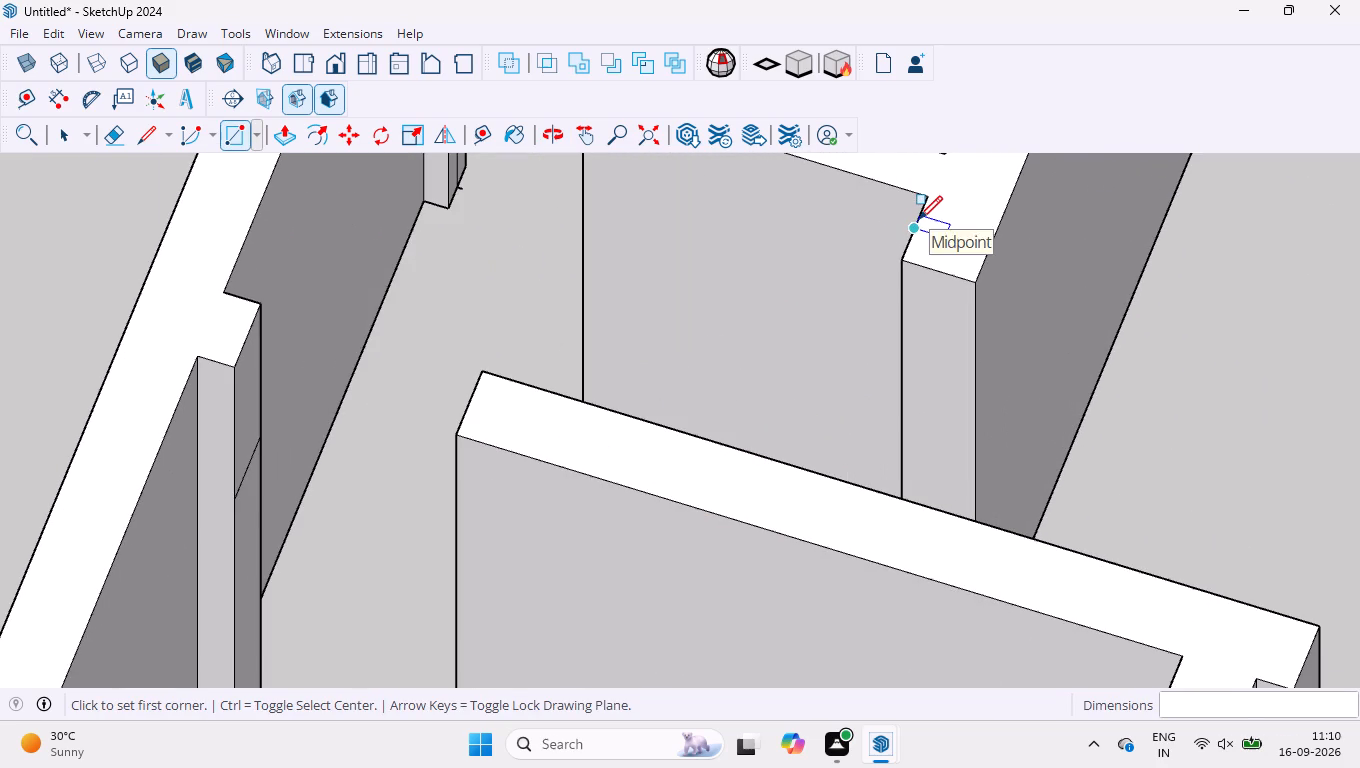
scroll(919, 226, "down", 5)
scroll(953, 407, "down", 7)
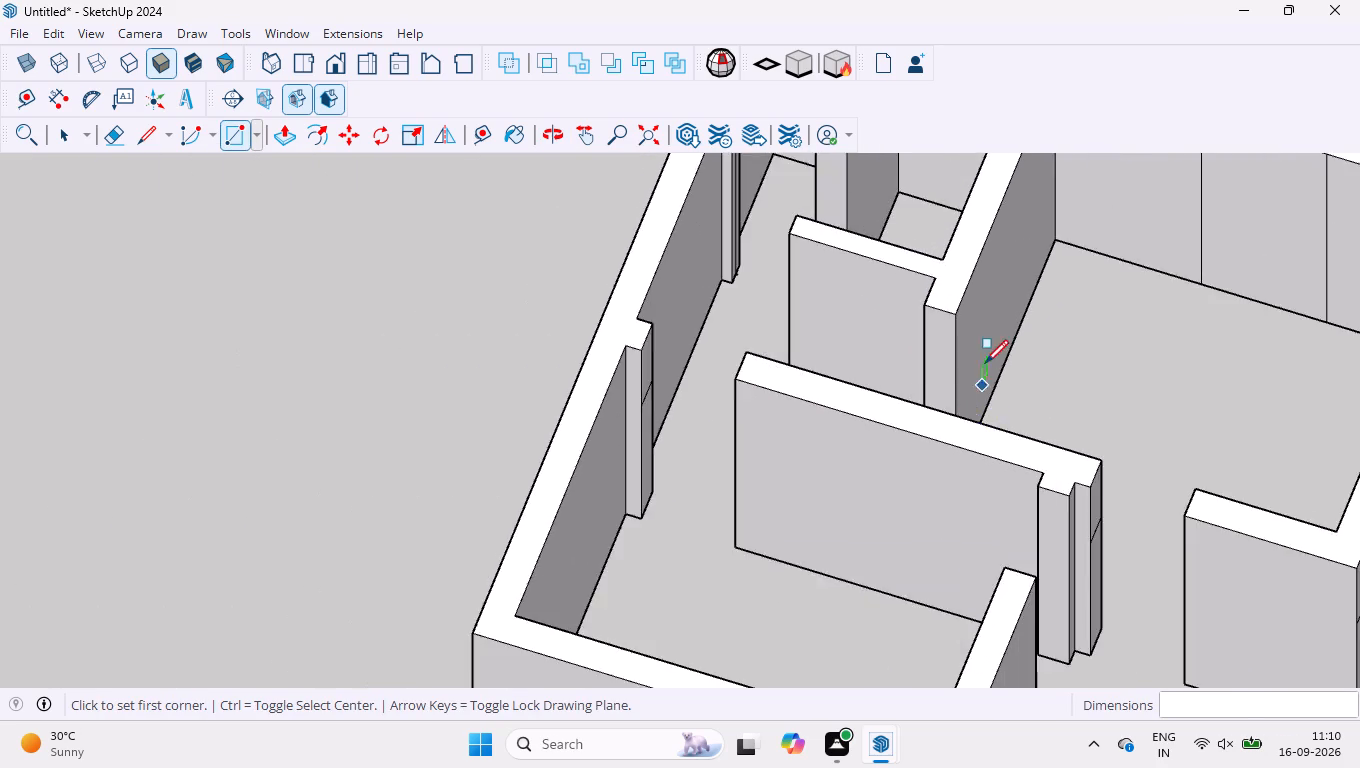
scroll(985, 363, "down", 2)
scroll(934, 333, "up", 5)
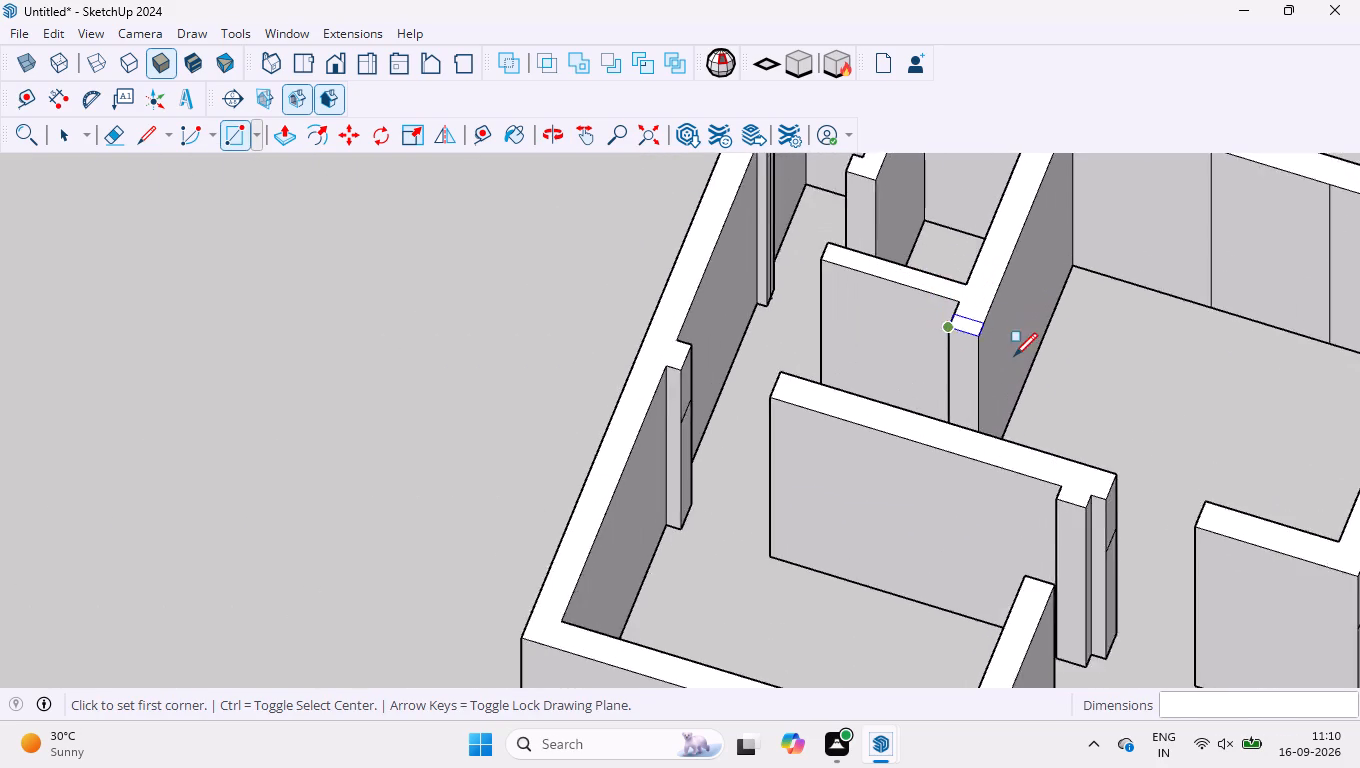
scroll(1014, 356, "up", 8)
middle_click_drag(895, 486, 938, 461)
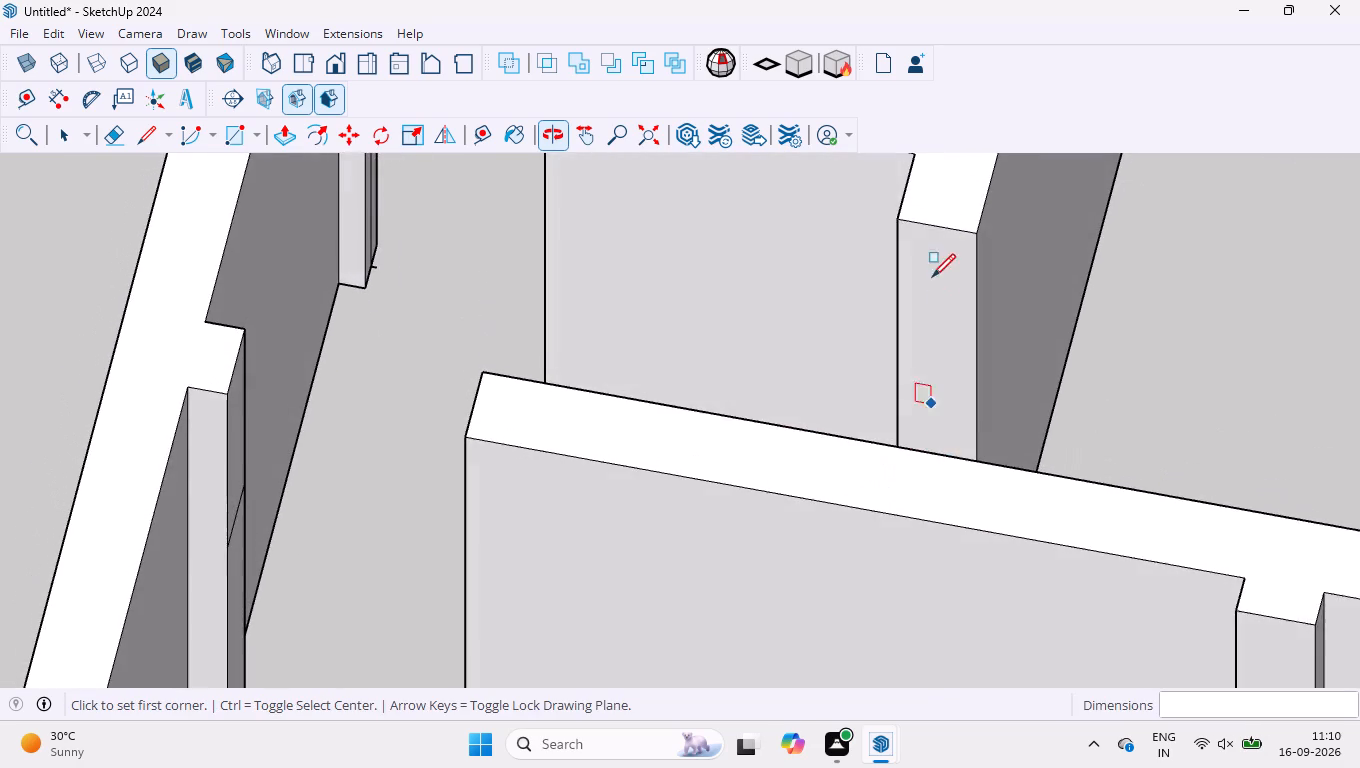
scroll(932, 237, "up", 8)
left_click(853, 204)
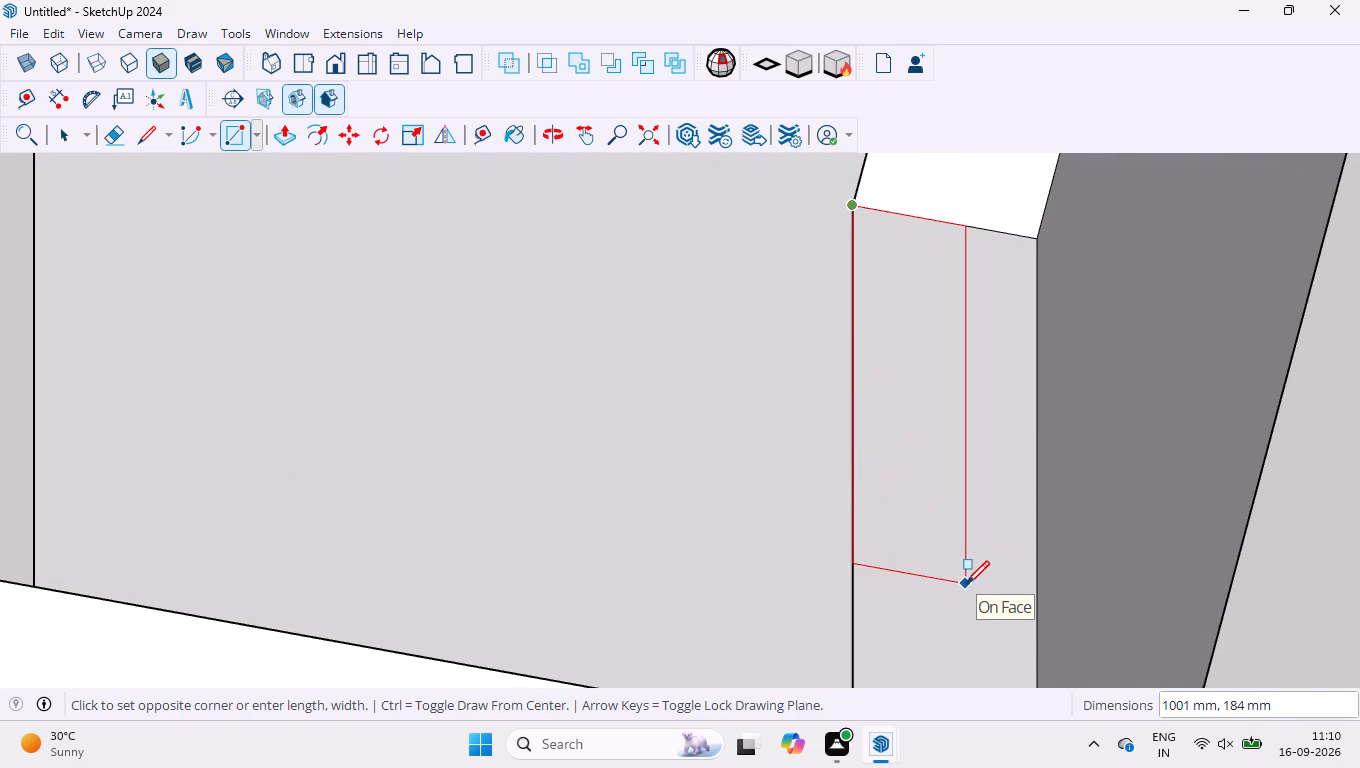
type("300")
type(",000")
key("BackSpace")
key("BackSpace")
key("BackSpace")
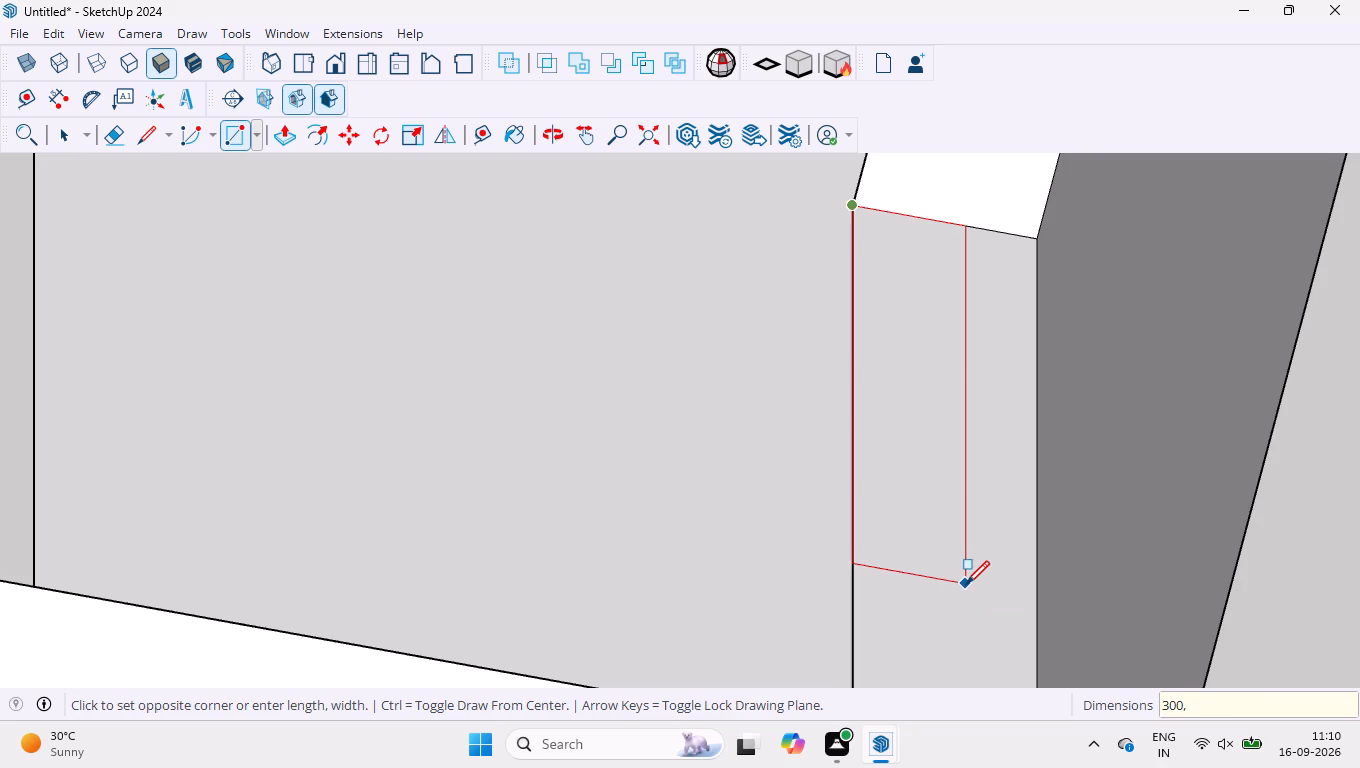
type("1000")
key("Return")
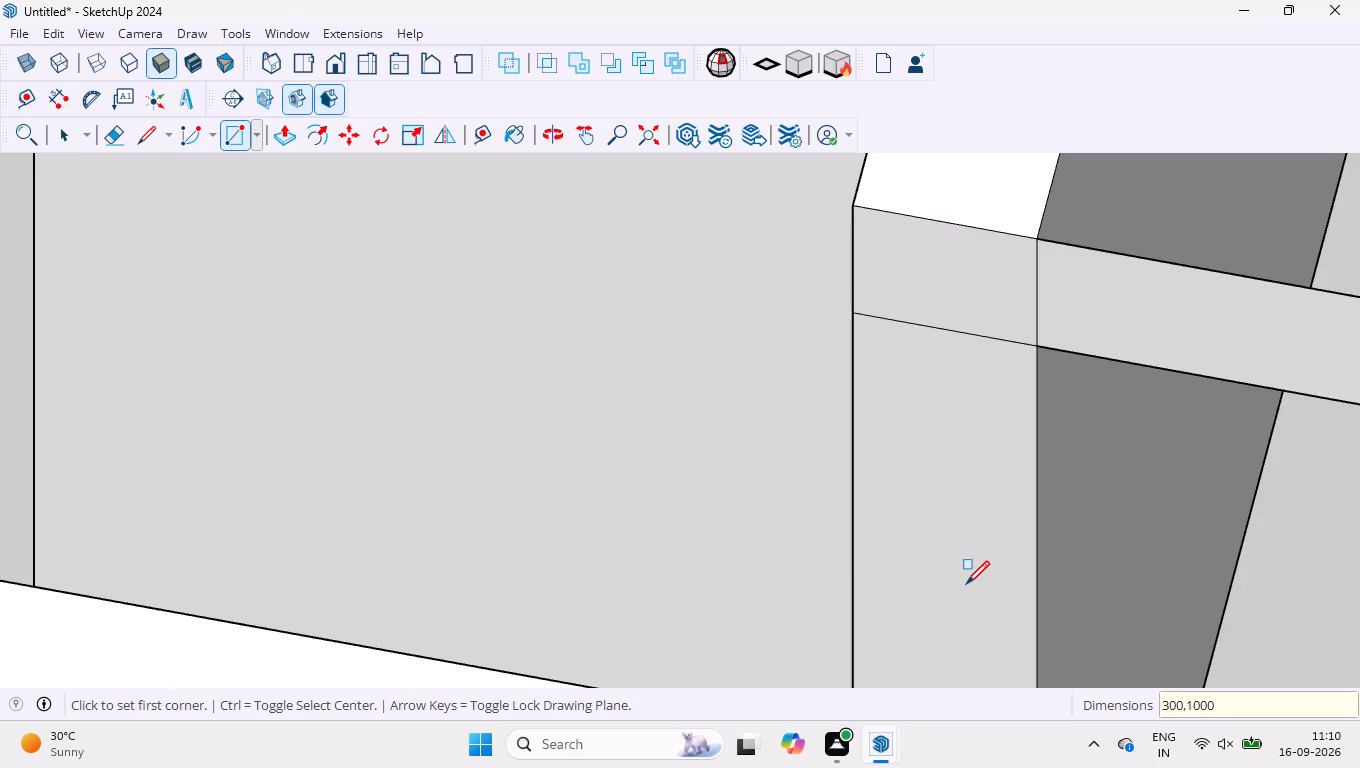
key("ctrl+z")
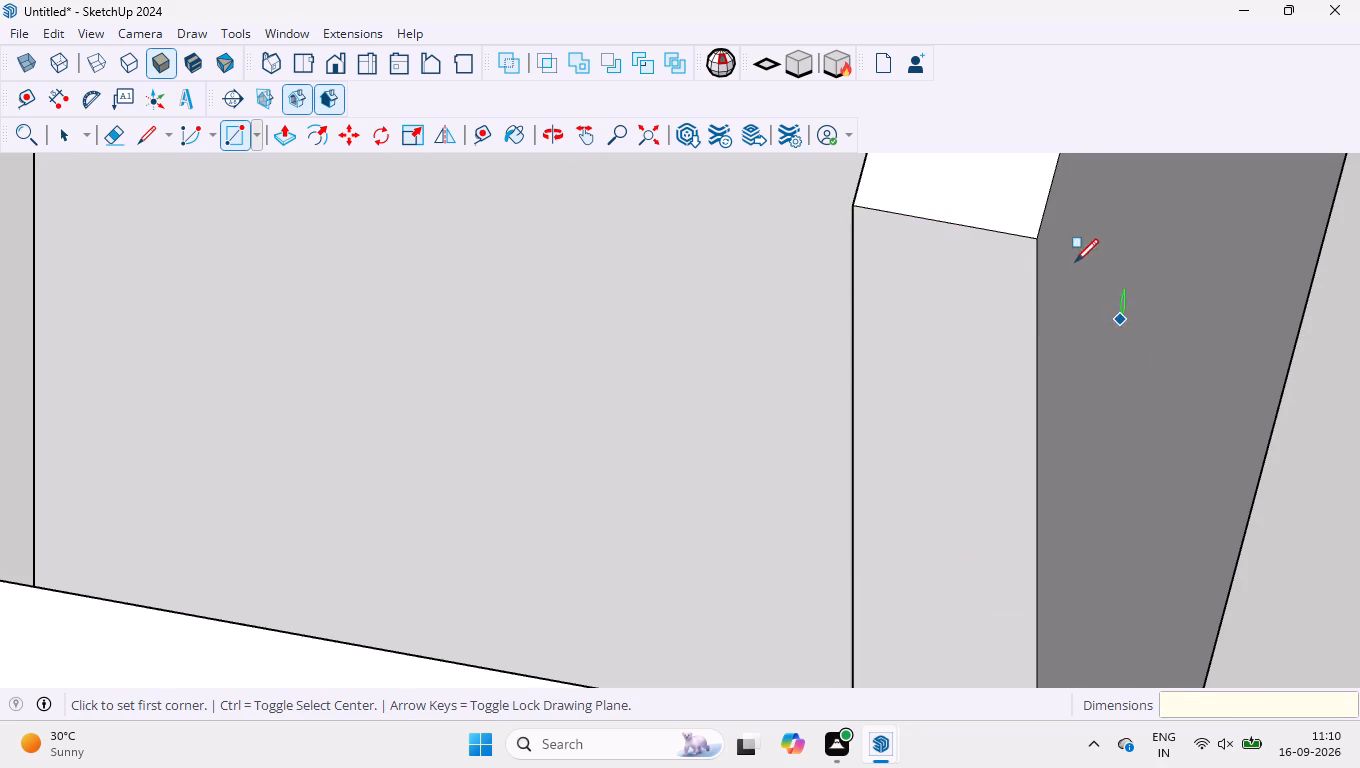
Draw a 1000 by 300 mm rectangle on the end face of the partition with the thin branch wall, from its top corner.
left_click(848, 211)
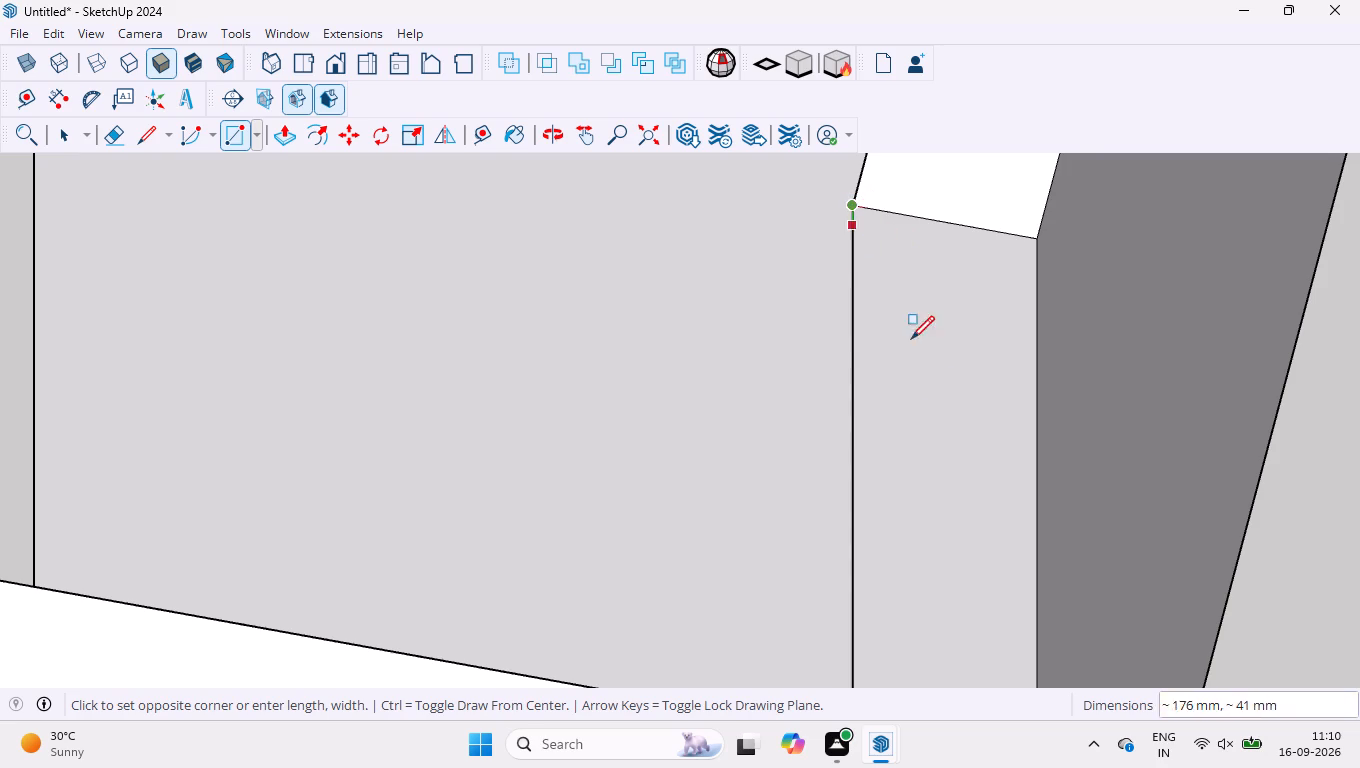
type("1000,300")
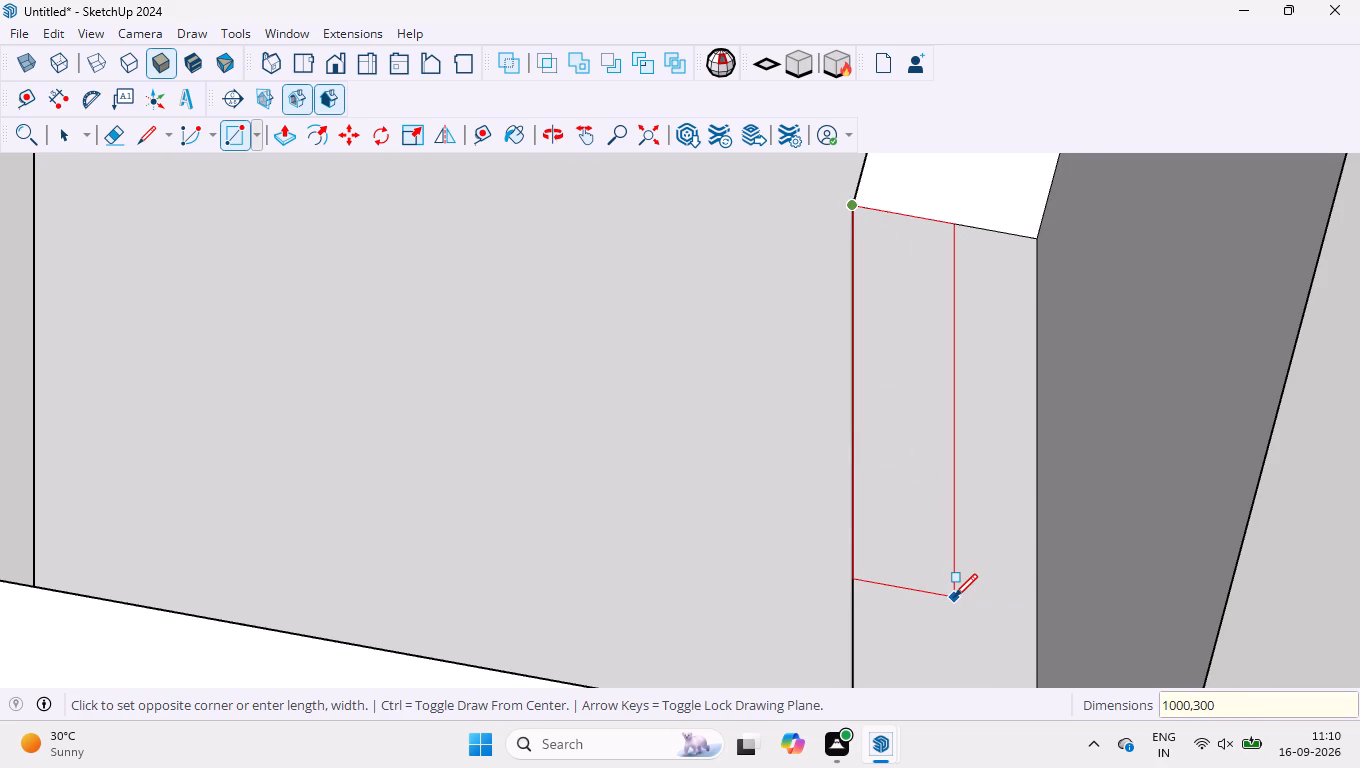
key("Return")
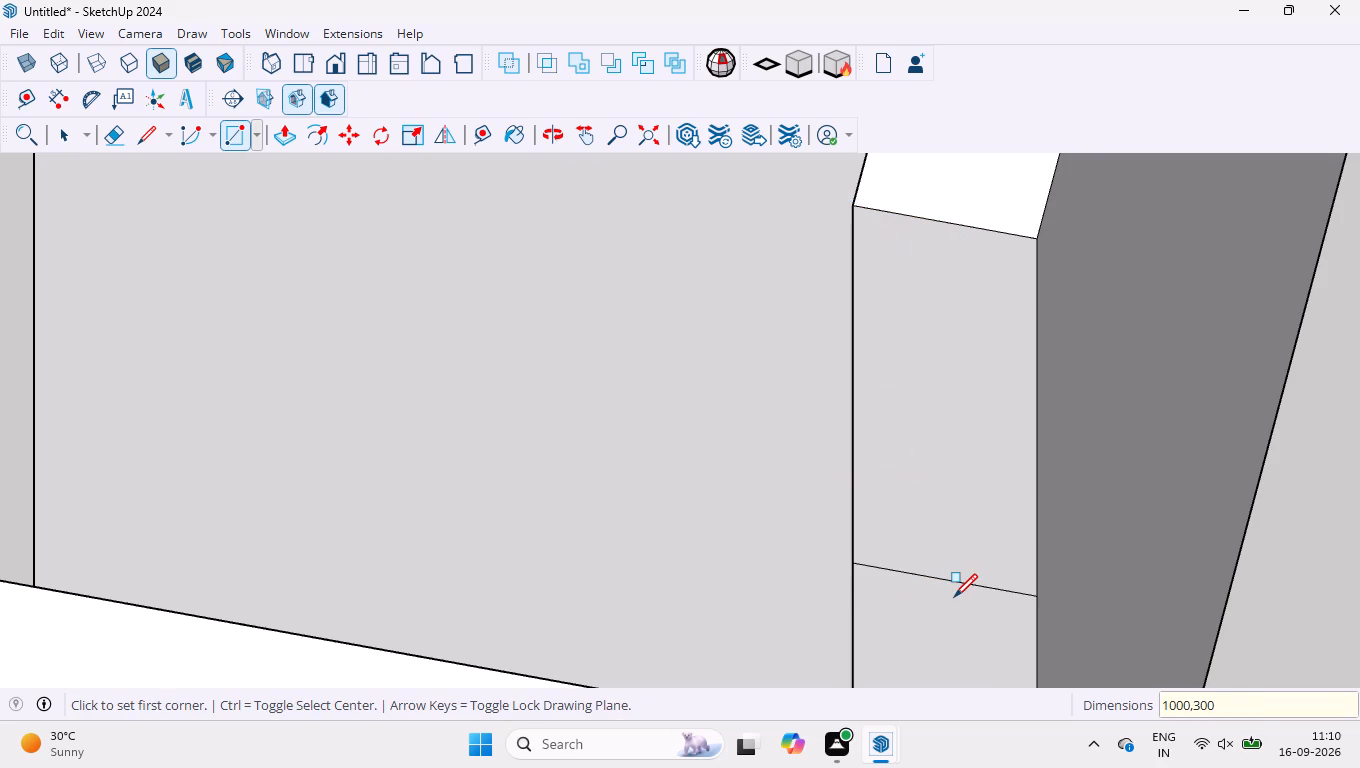
Draw a 1000 by 200 mm rectangle on the thin branch wall's side face, from the top corner at its free end.
scroll(908, 419, "down", 13)
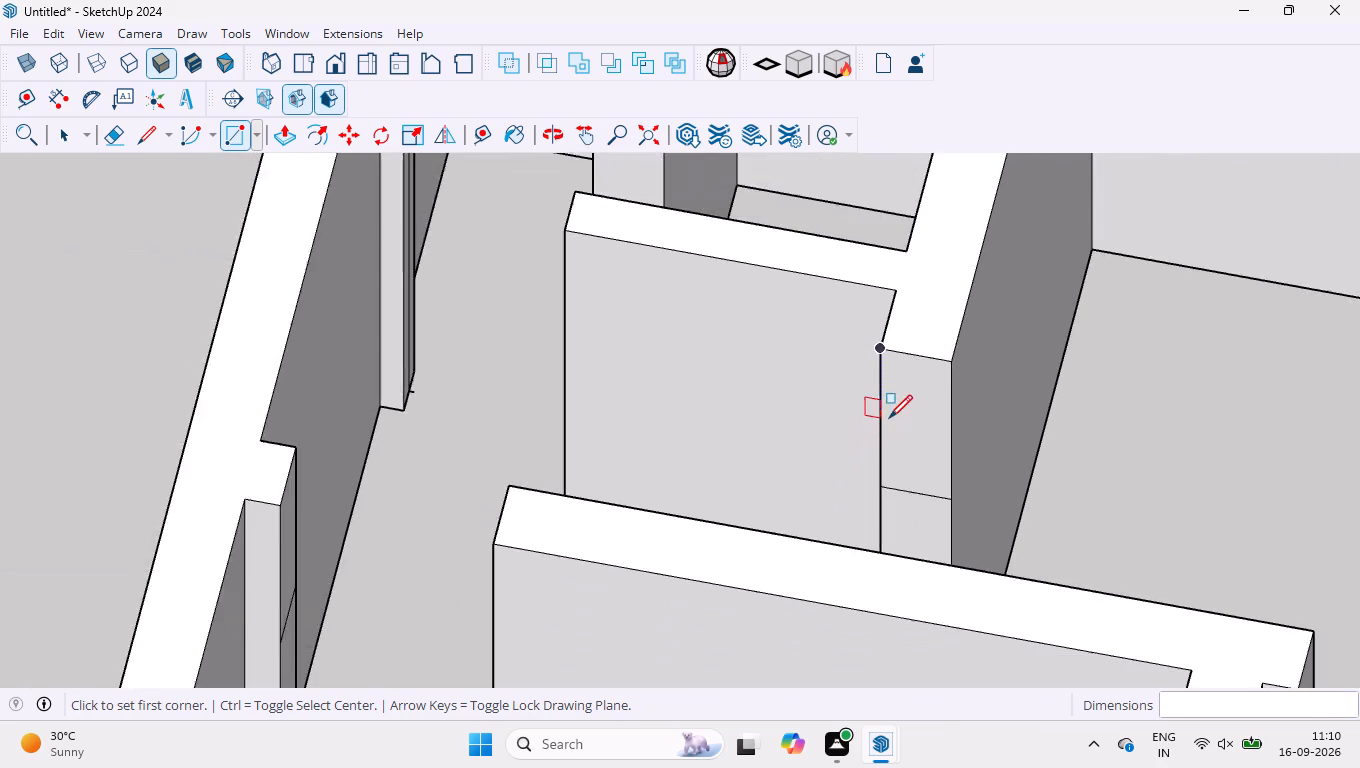
scroll(889, 418, "down", 11)
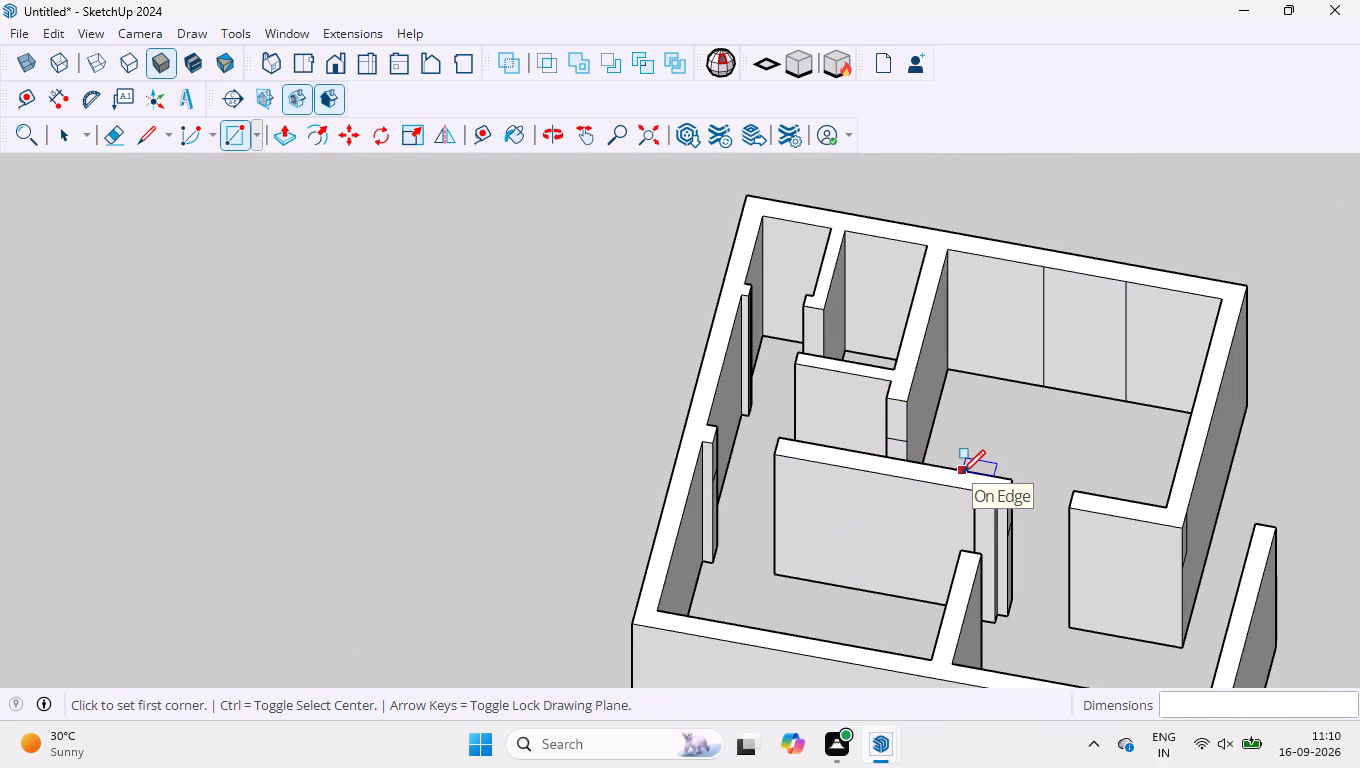
scroll(818, 326, "up", 4)
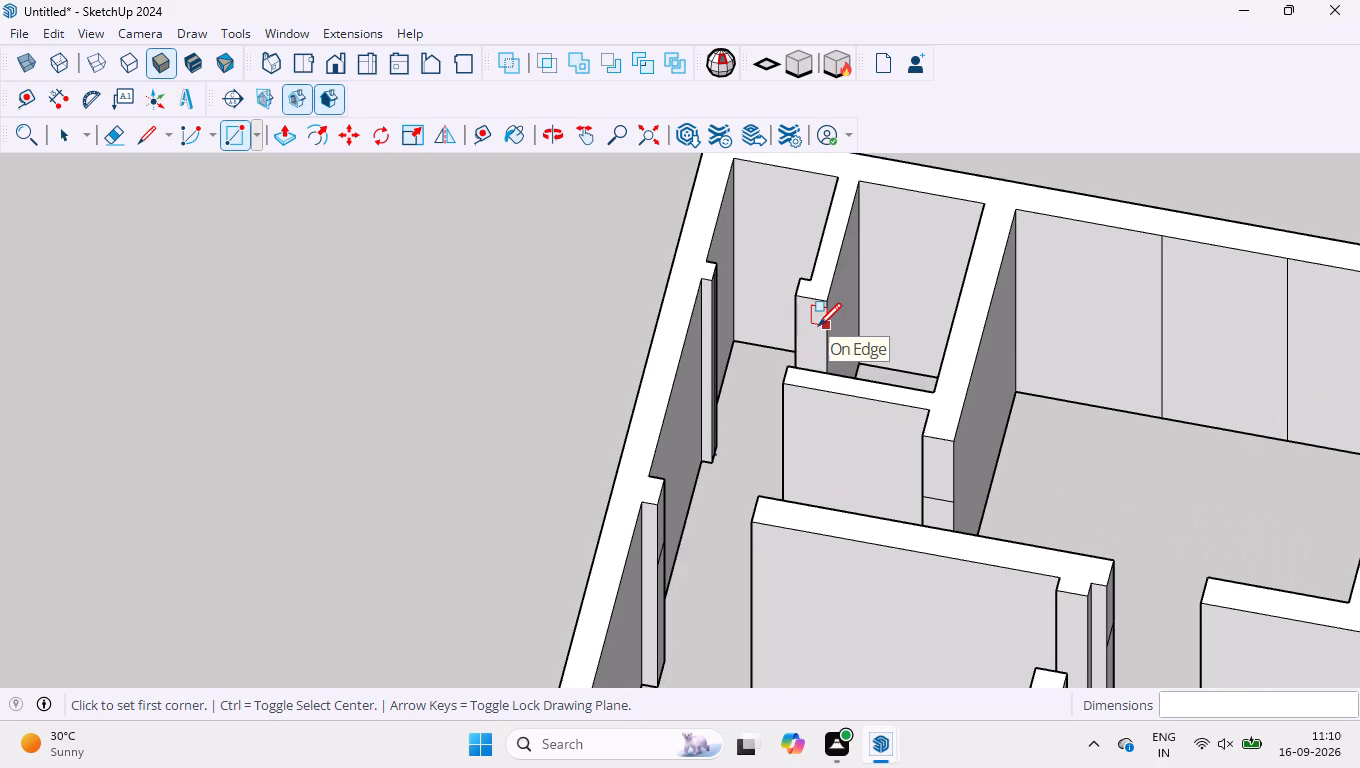
scroll(818, 326, "down", 2)
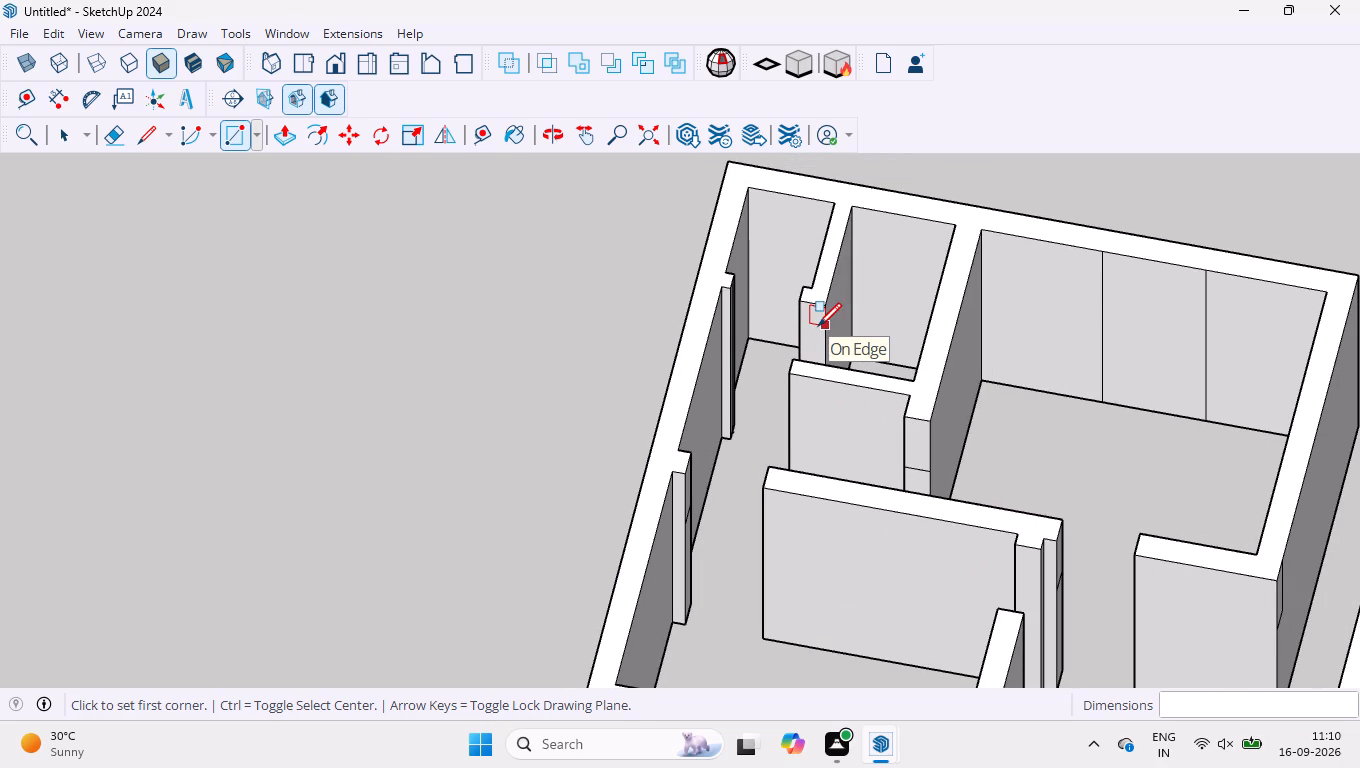
scroll(823, 322, "down", 1)
middle_click_drag(920, 346, 642, 434)
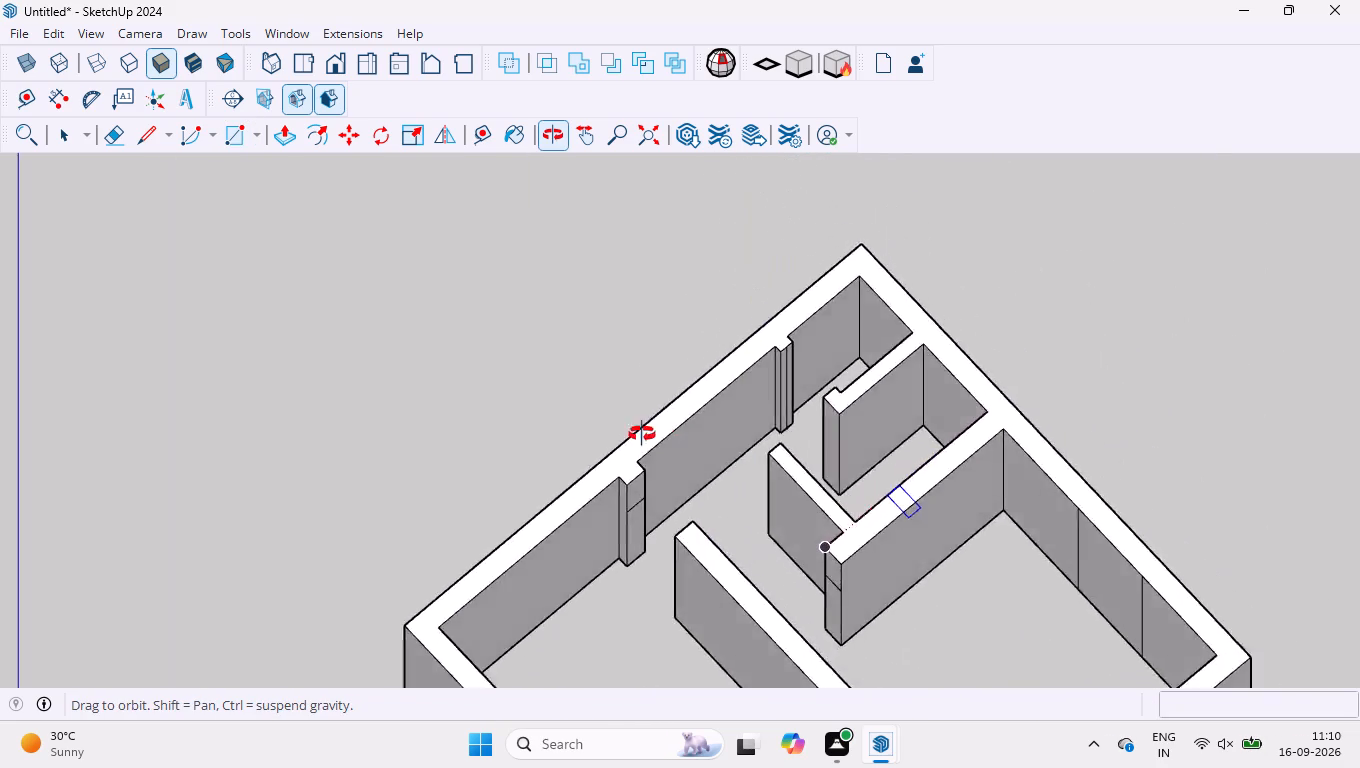
middle_click_drag(642, 434, 506, 385)
scroll(937, 427, "down", 5)
middle_click_drag(942, 472, 897, 503)
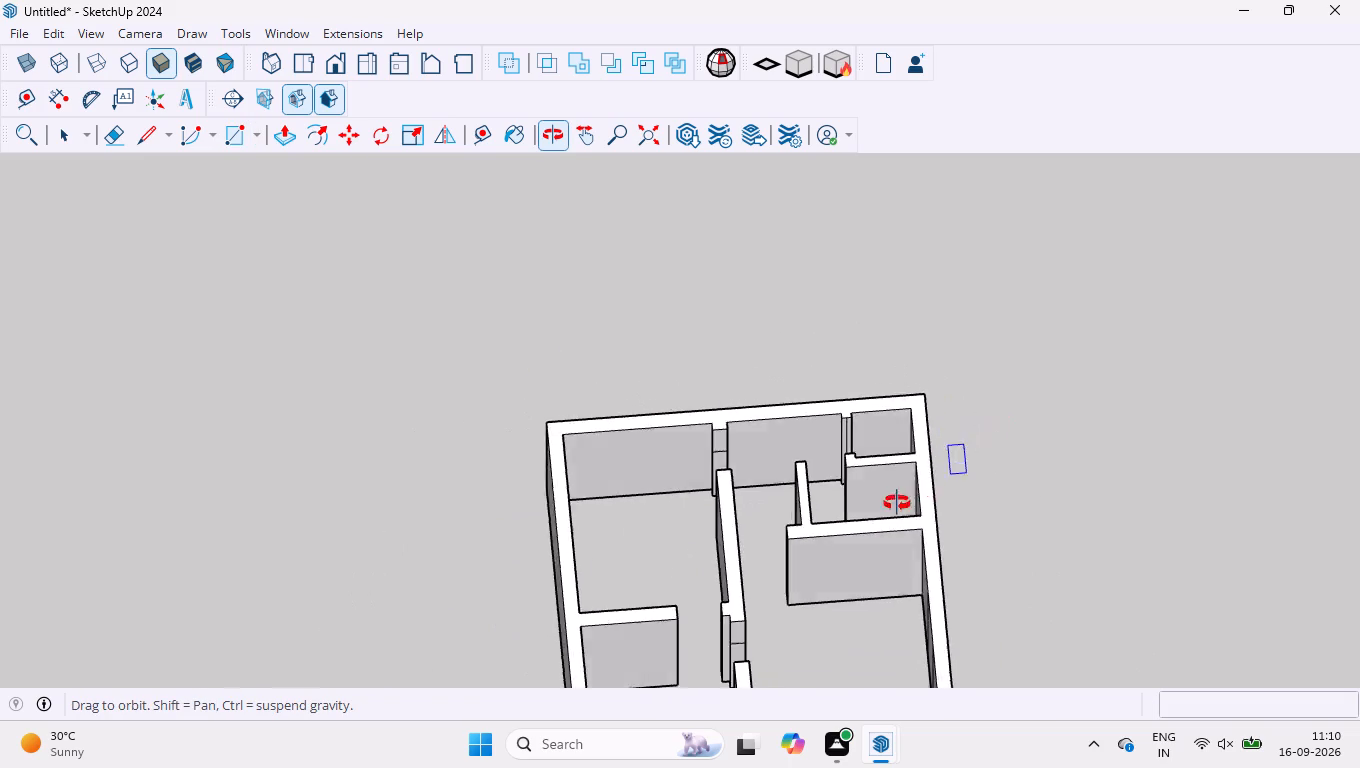
middle_click_drag(897, 503, 608, 508)
scroll(608, 508, "down", 1)
scroll(797, 621, "up", 7)
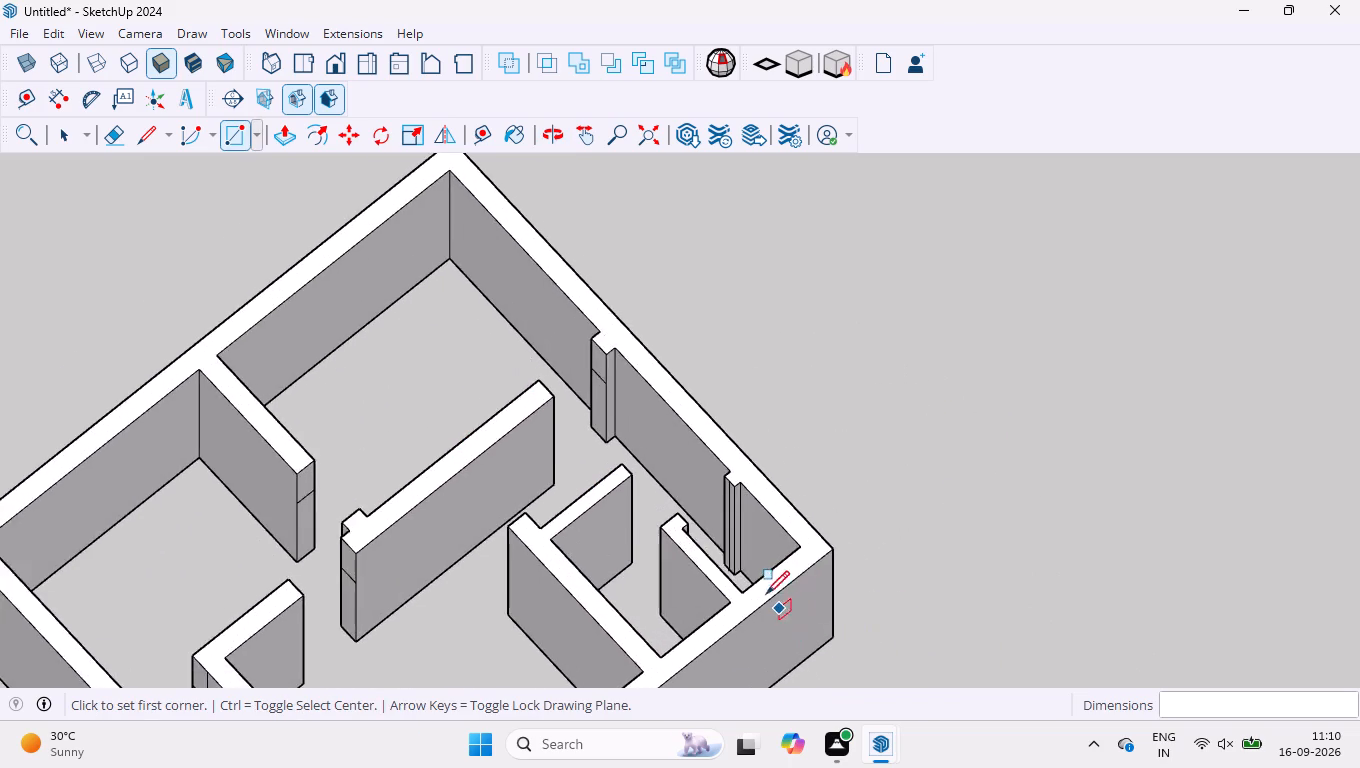
scroll(766, 594, "up", 10)
scroll(590, 485, "up", 5)
scroll(526, 308, "down", 3)
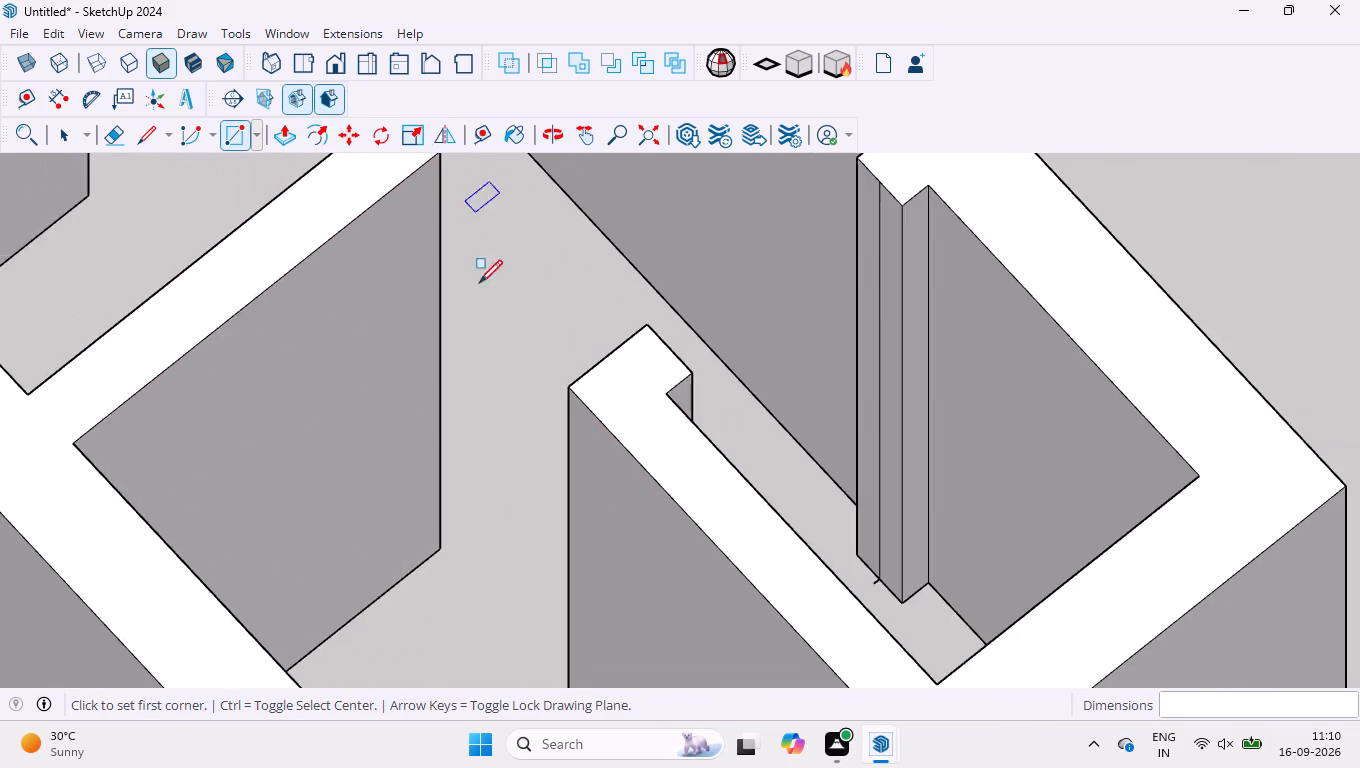
scroll(481, 298, "down", 3)
left_click(453, 187)
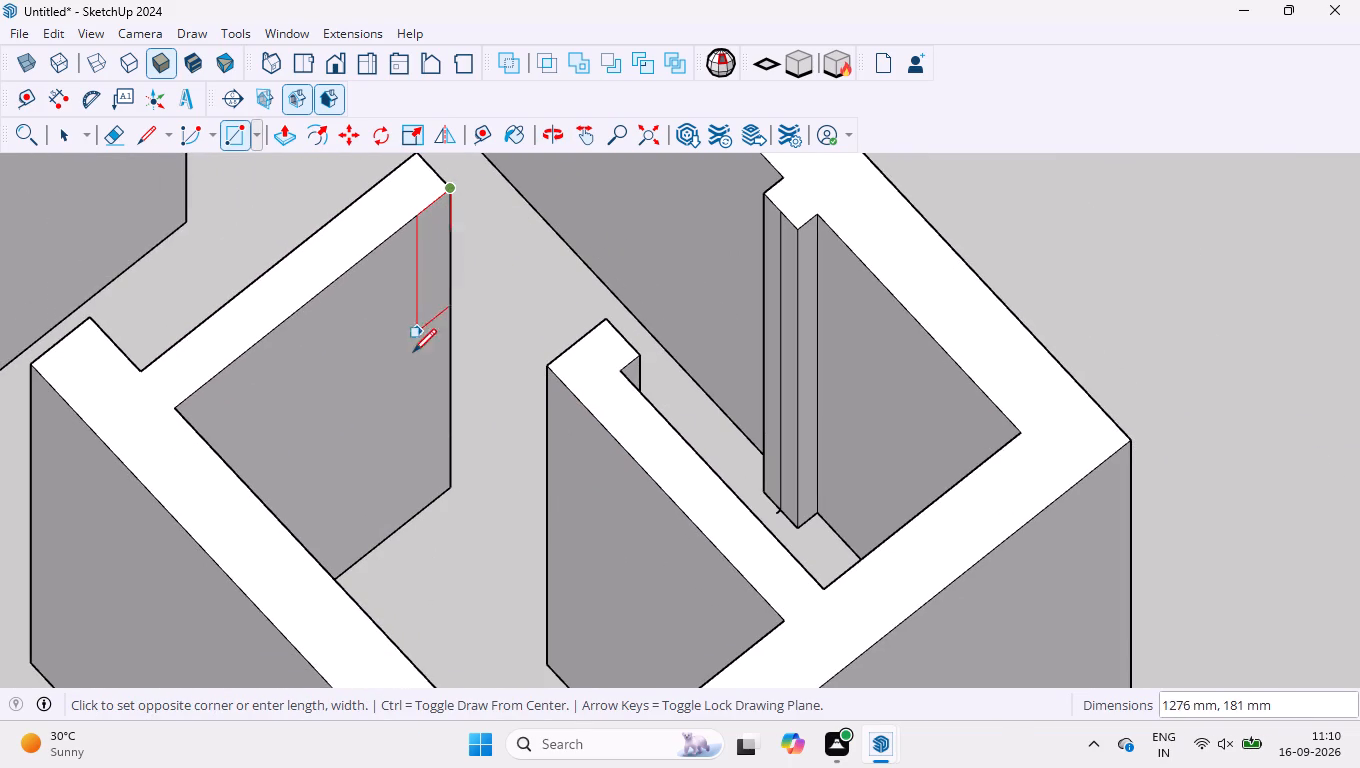
type("1000,200")
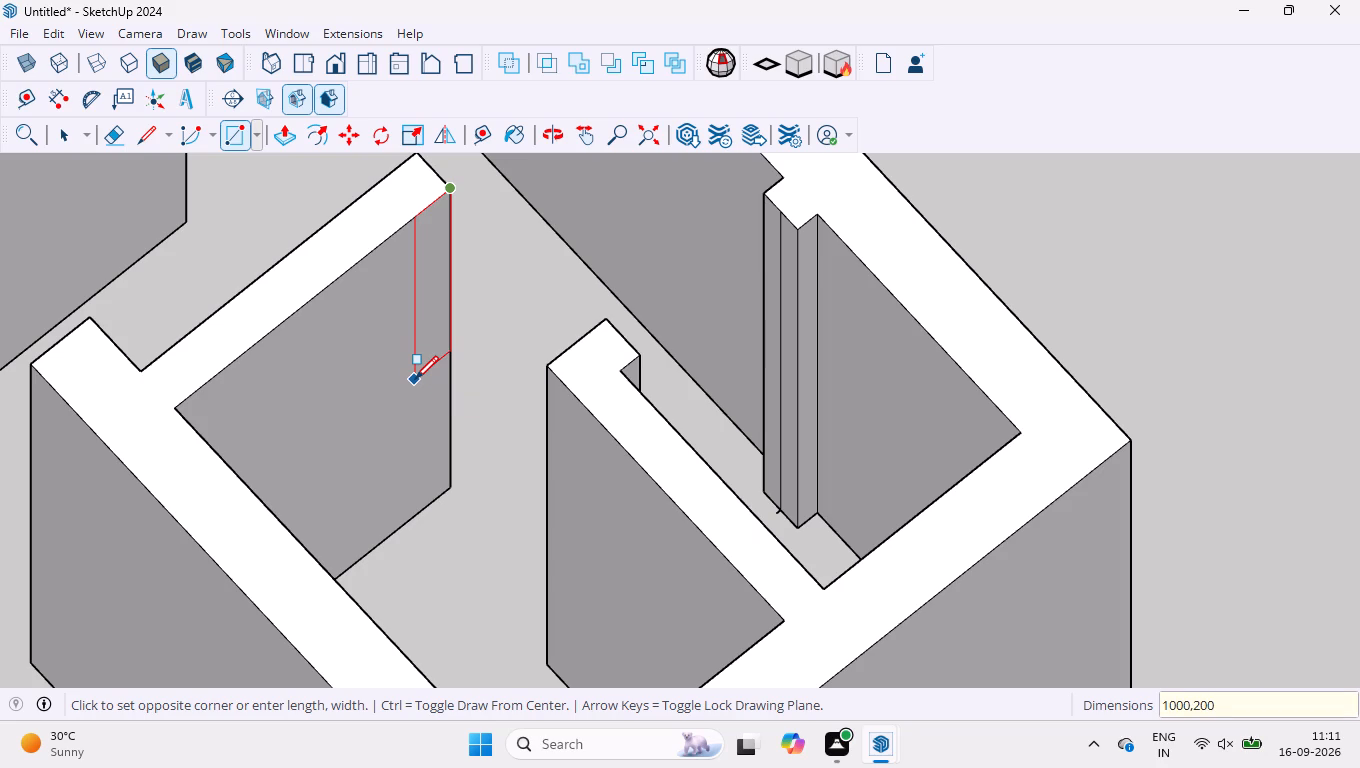
key("Return")
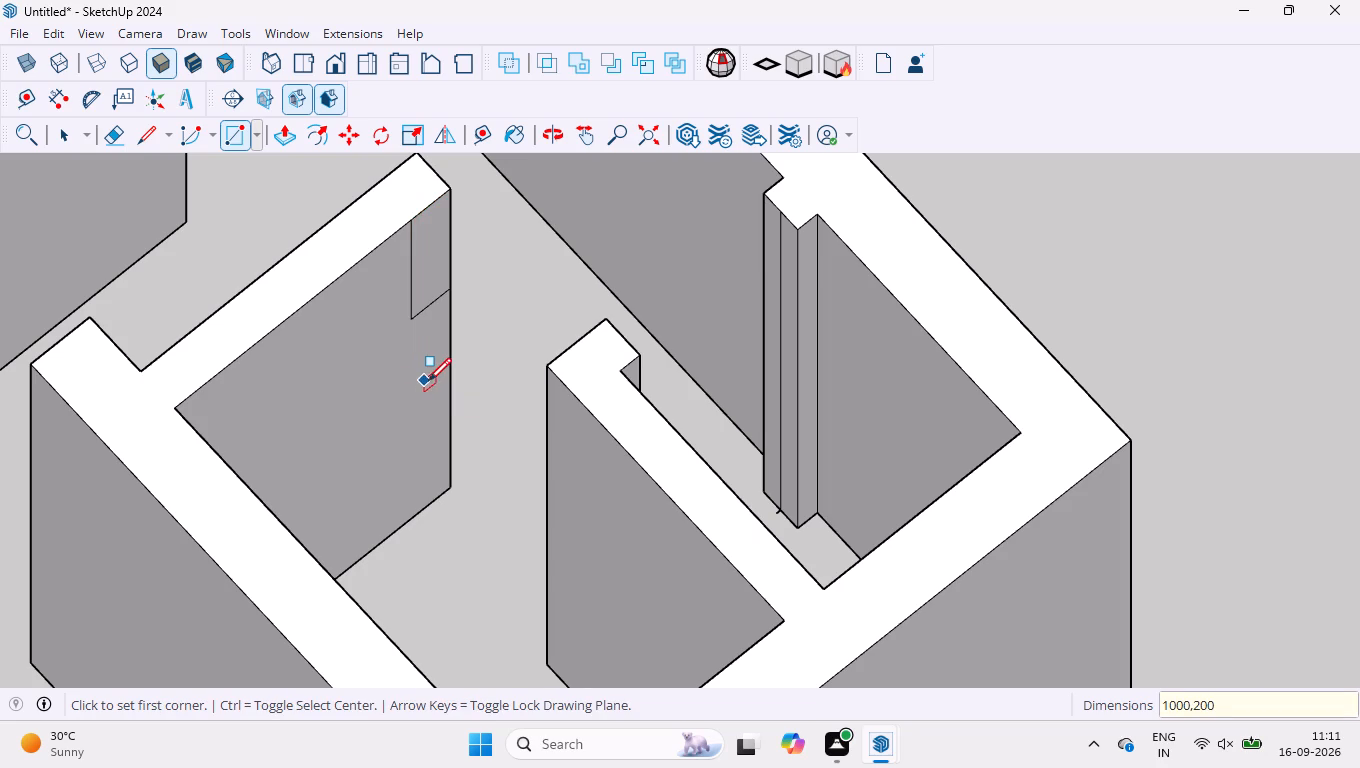
Erase the vertical seam line on the face of the outer wall's second pier, opposite the notched bathroom partition.
middle_click_drag(430, 381, 739, 365)
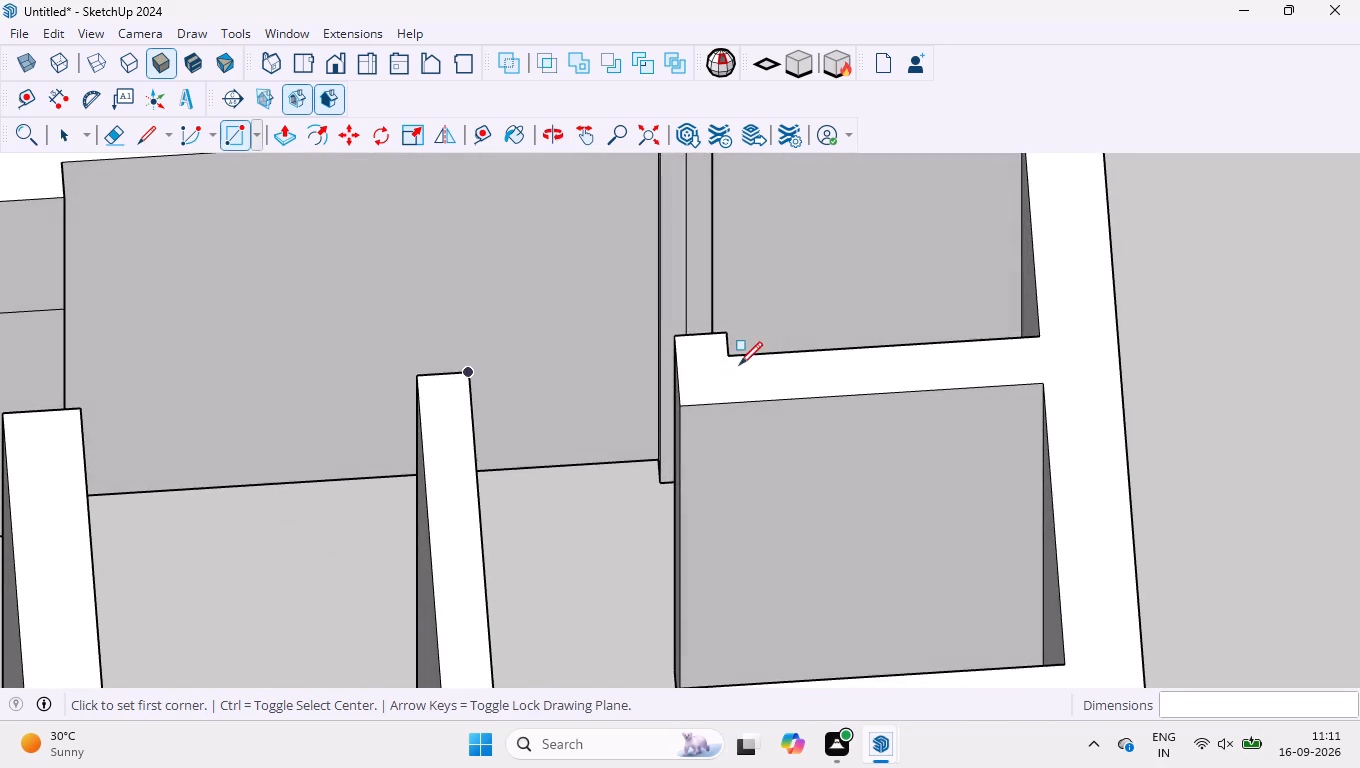
scroll(738, 363, "down", 4)
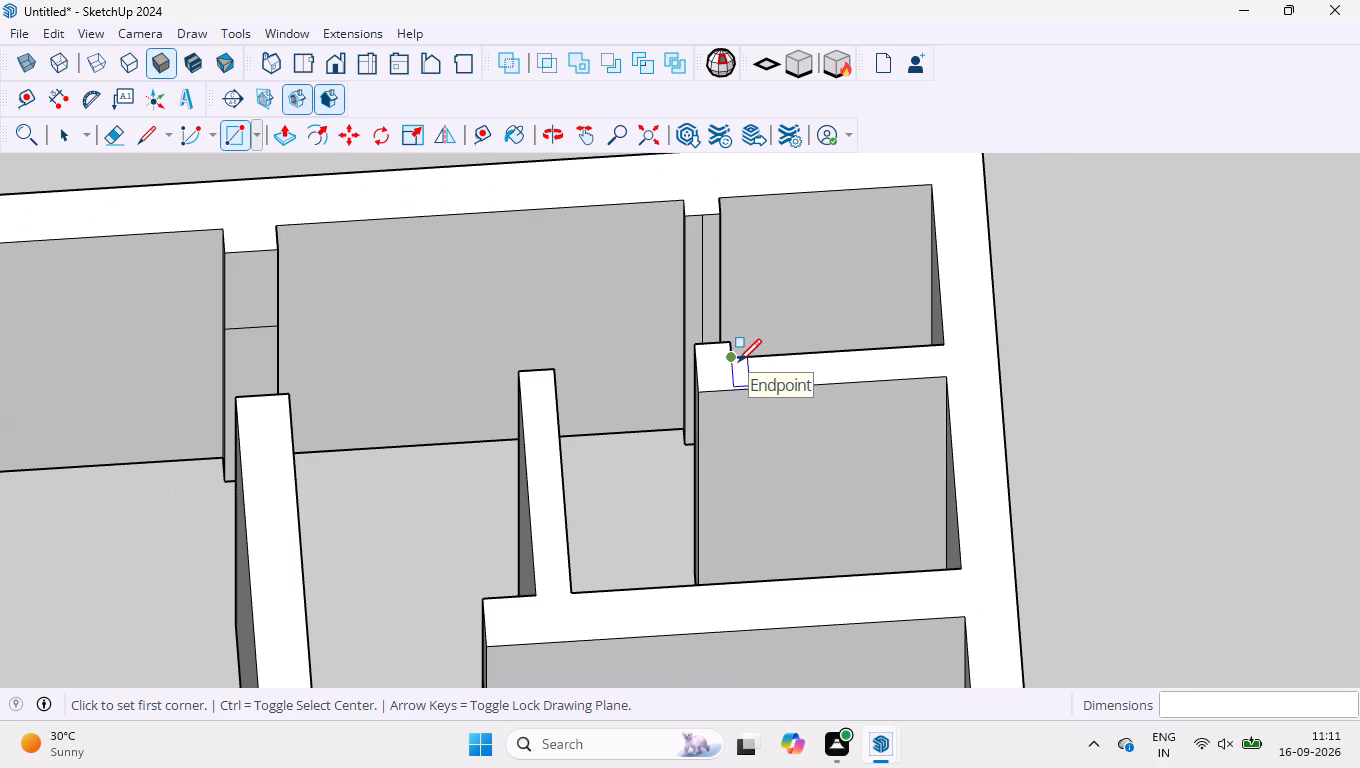
scroll(700, 206, "up", 11)
key("space")
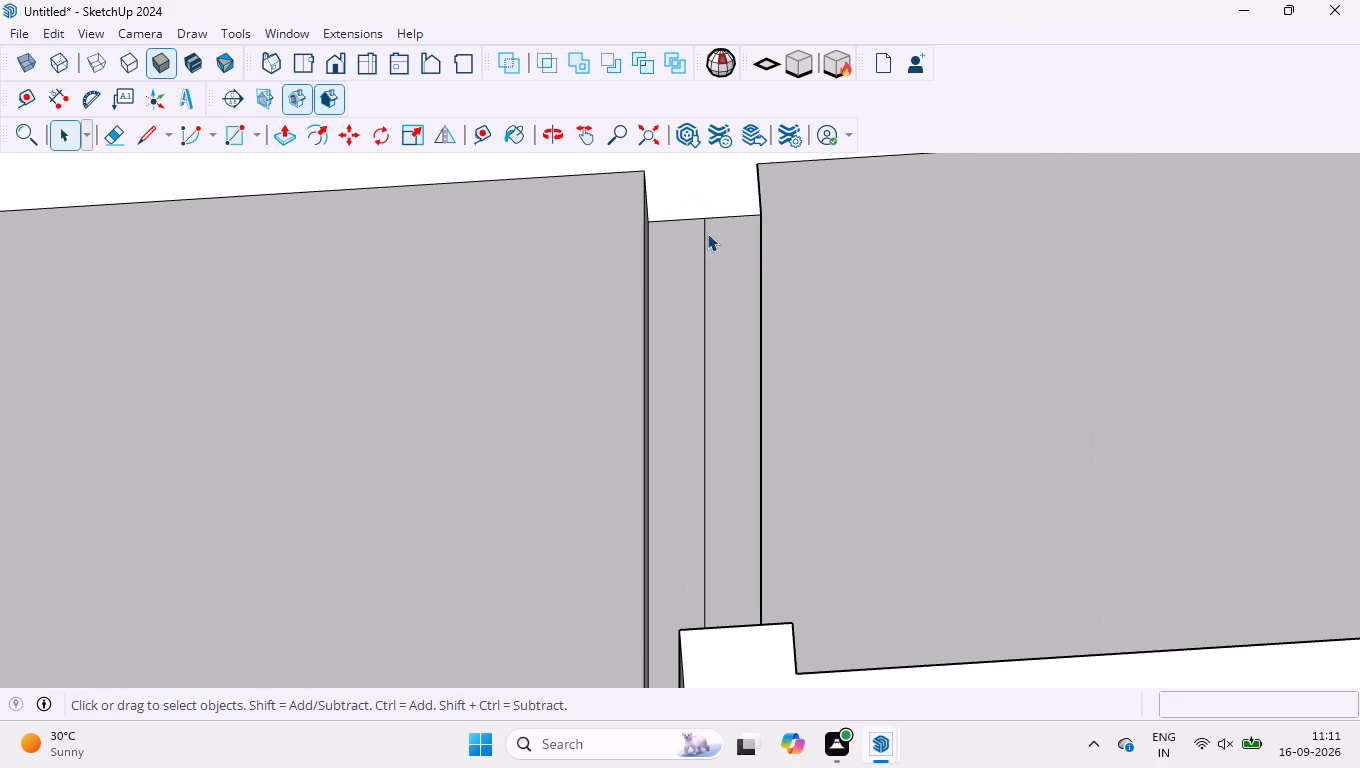
key("e")
left_click_drag(726, 286, 681, 317)
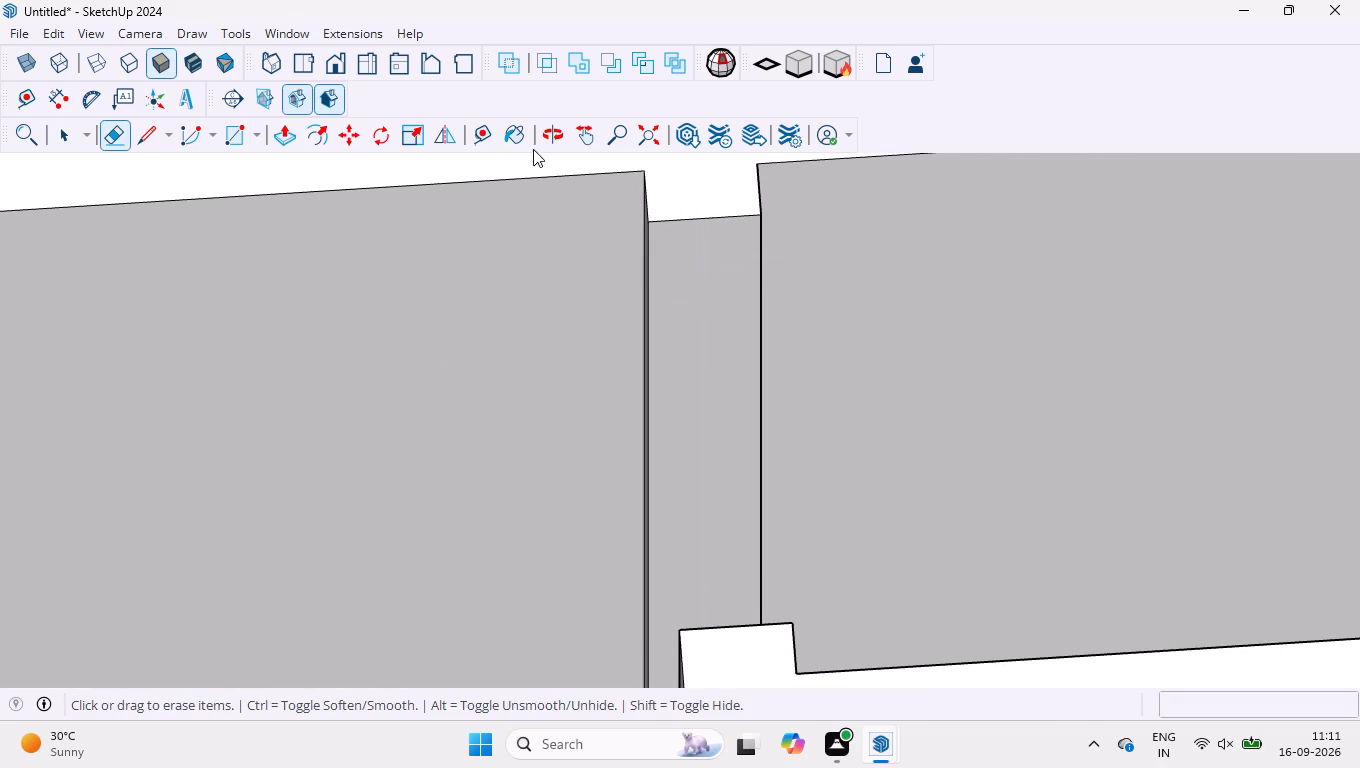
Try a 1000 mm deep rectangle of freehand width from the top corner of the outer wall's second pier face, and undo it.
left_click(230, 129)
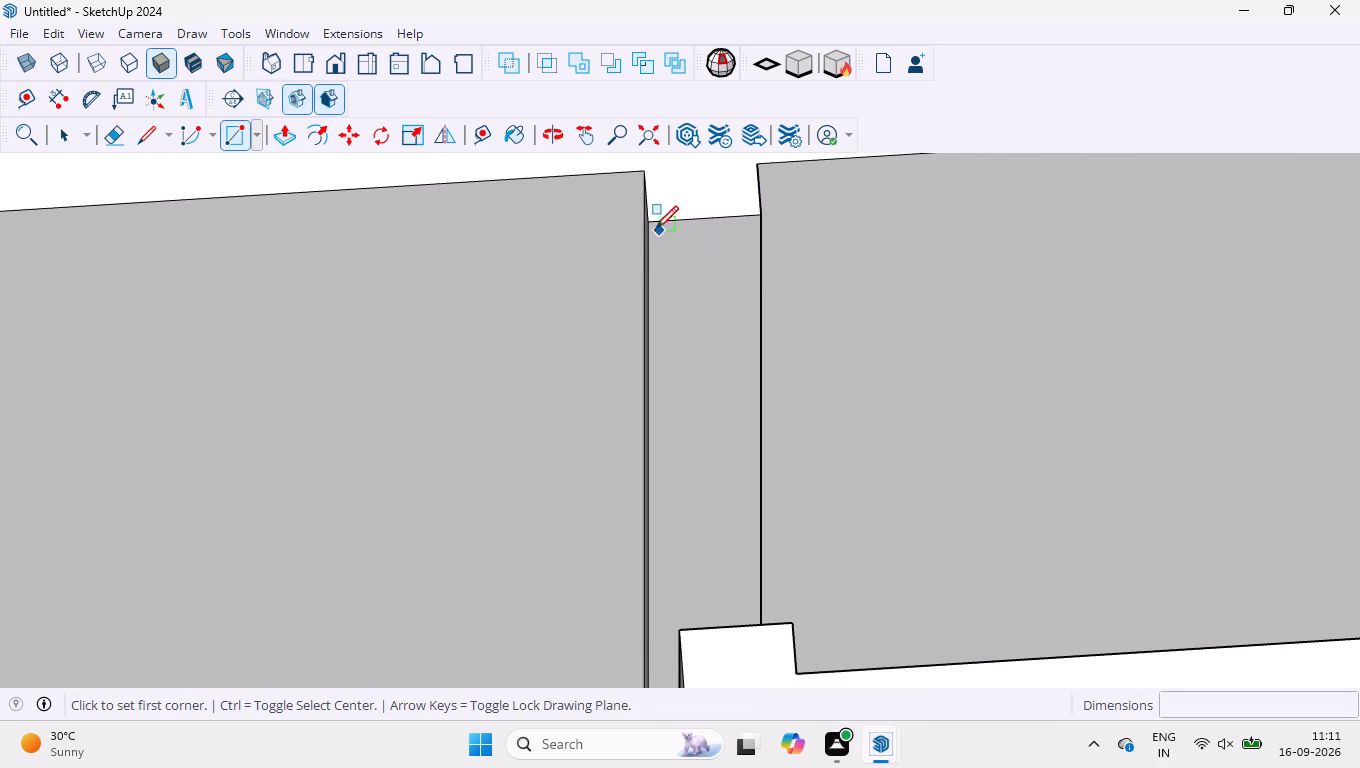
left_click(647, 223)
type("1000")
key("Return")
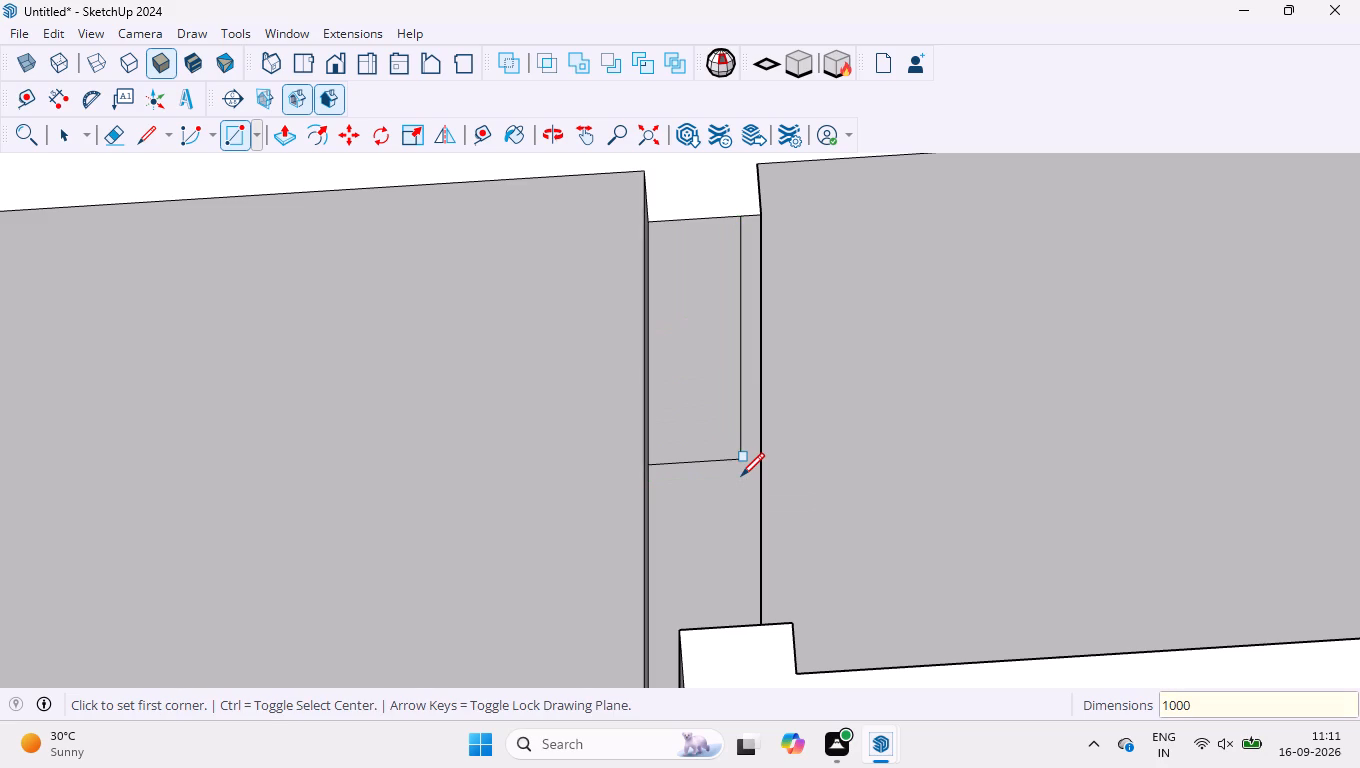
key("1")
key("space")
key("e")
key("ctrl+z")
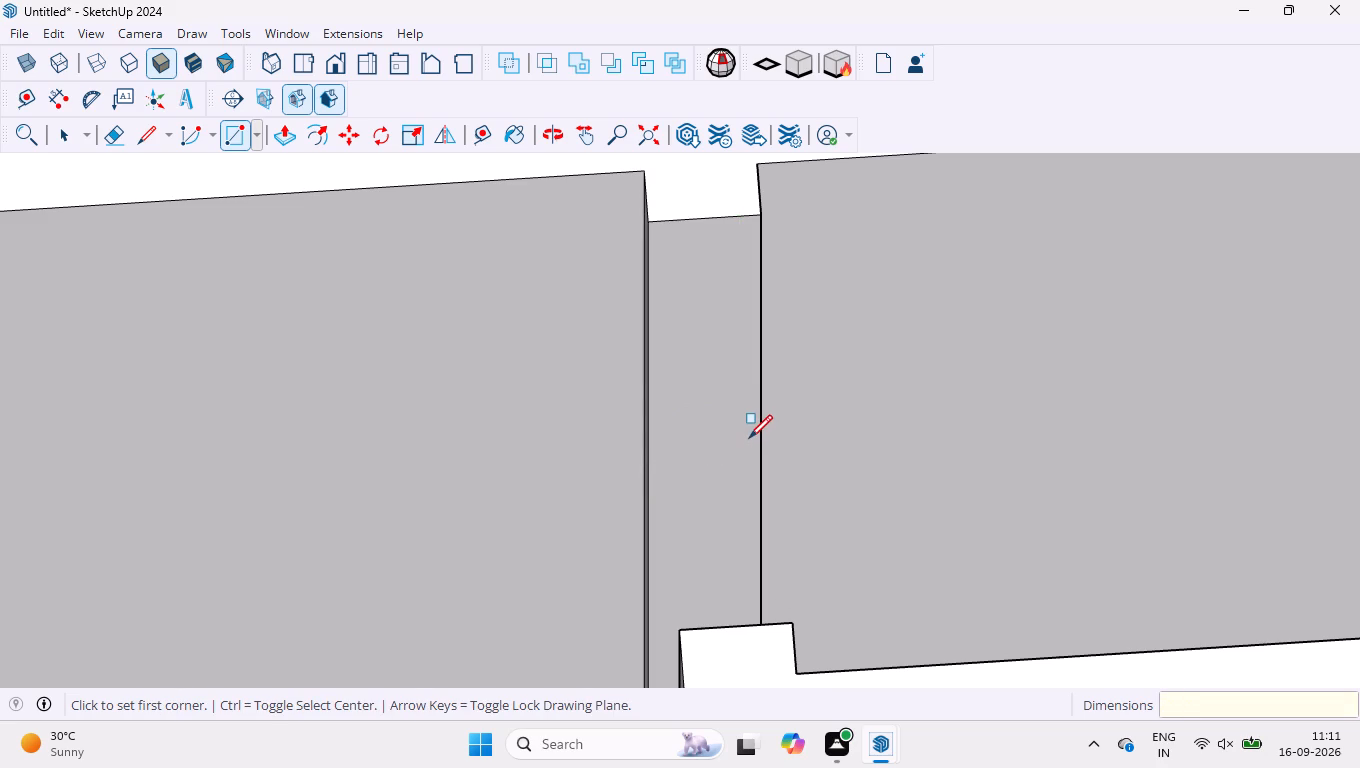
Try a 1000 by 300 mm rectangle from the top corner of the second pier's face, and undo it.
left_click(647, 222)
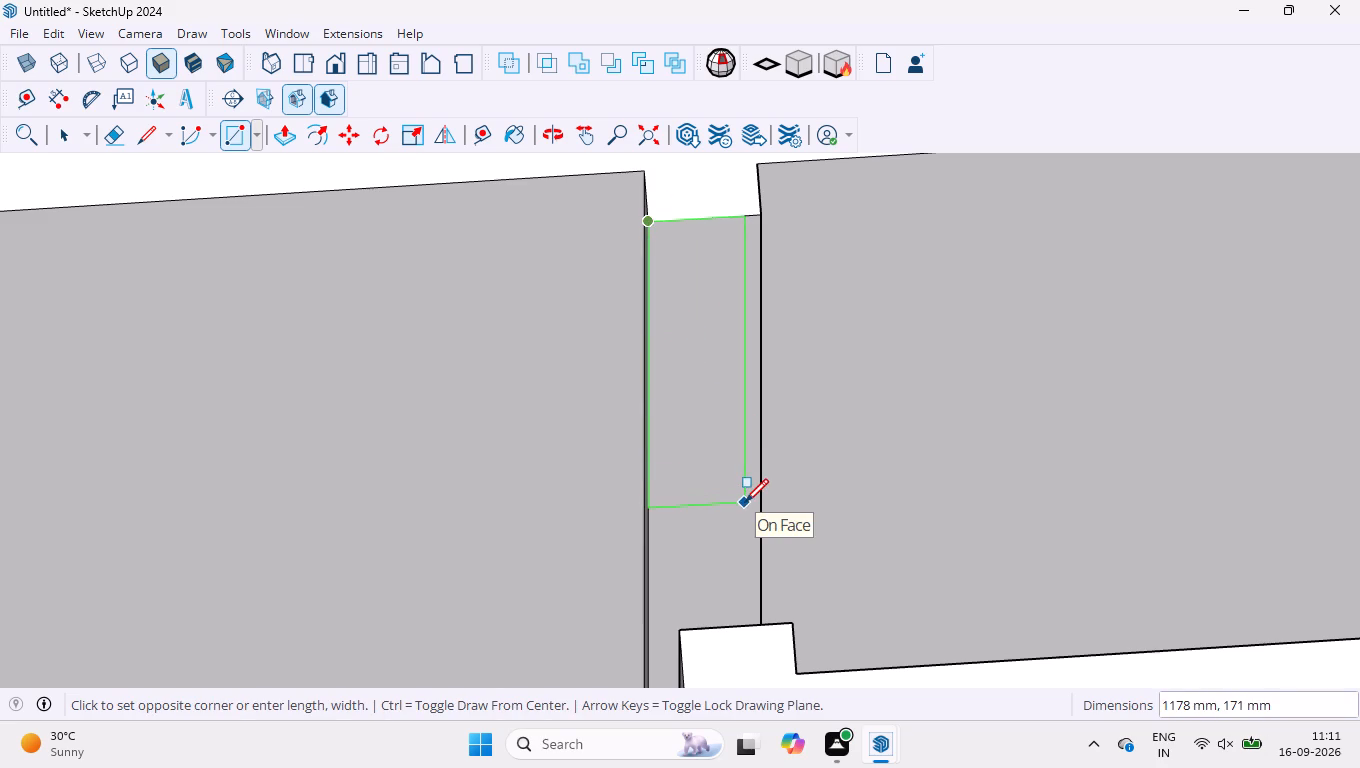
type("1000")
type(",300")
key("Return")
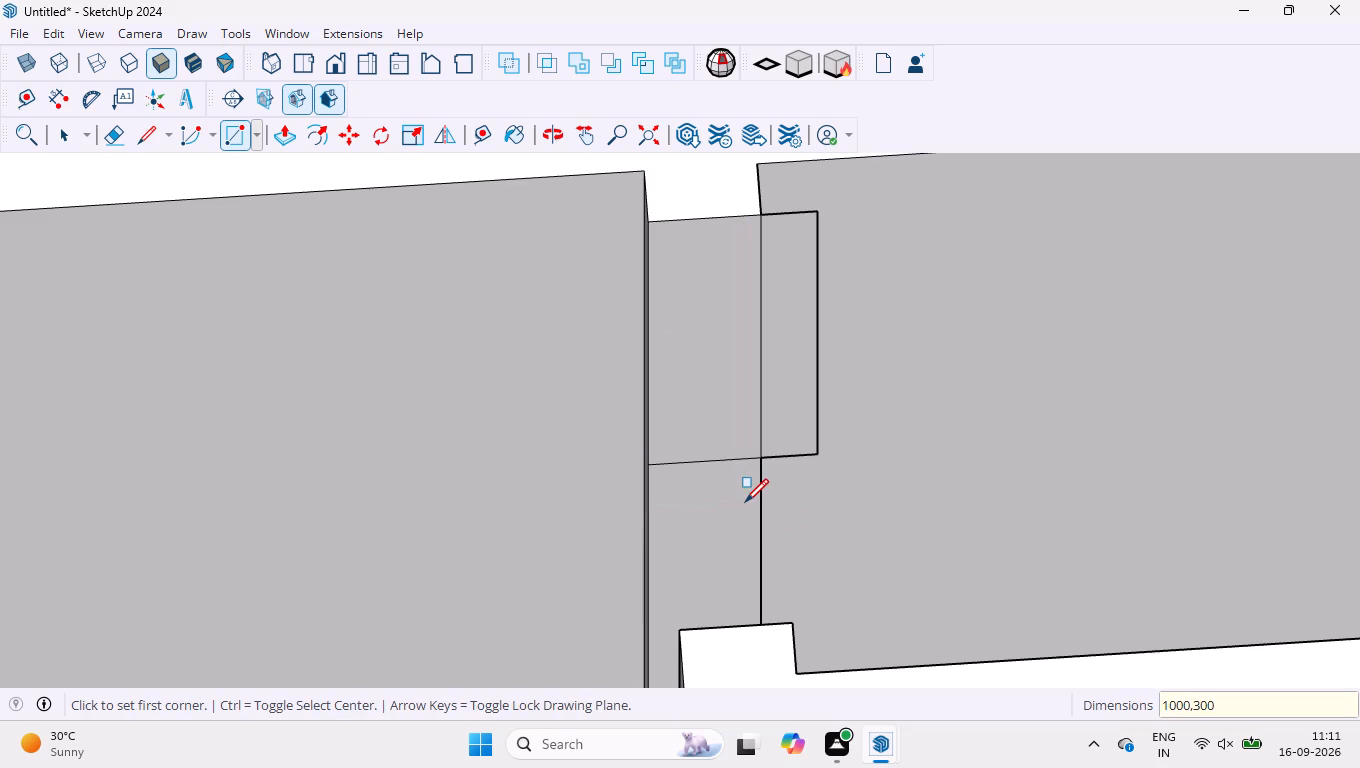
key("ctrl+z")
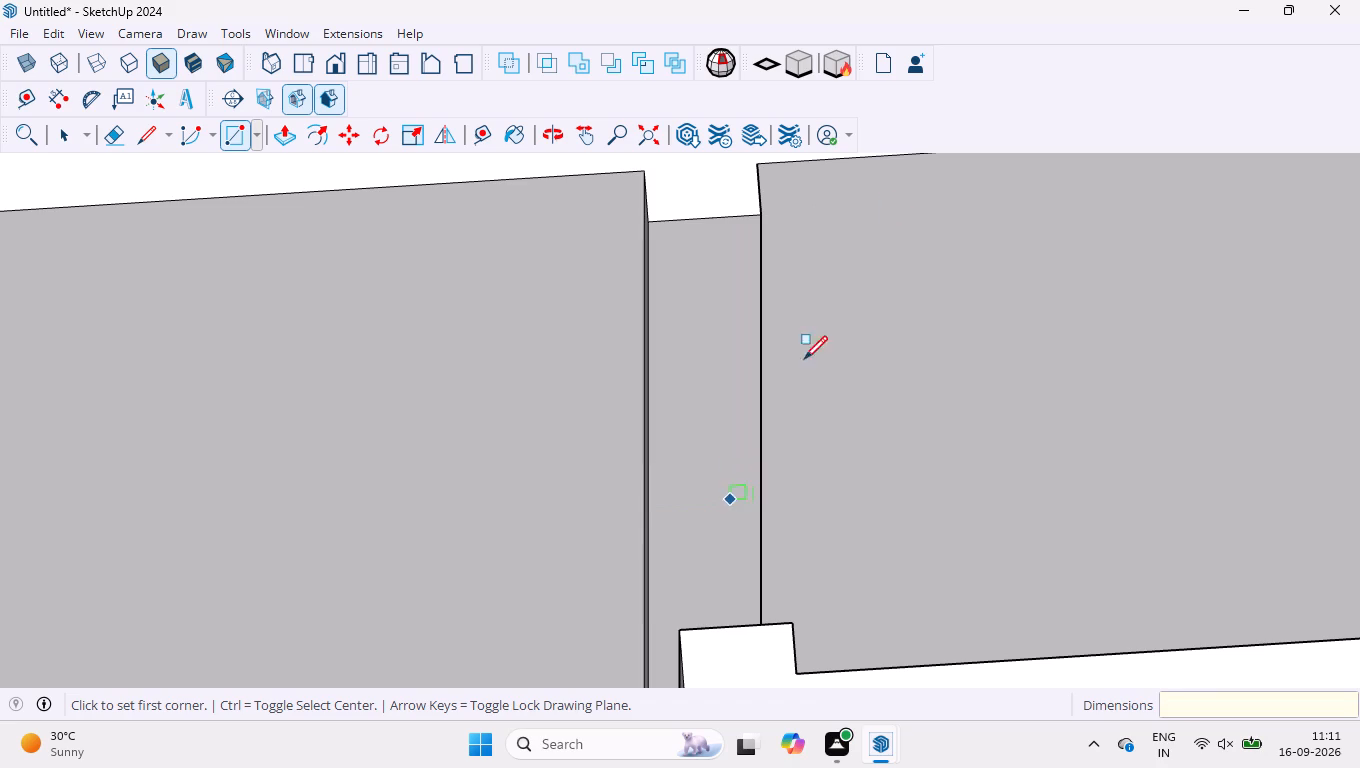
Draw a 1000 by 200 mm rectangle on the face of the outer wall's second pier, from its top corner.
left_click(651, 221)
type("1000,200")
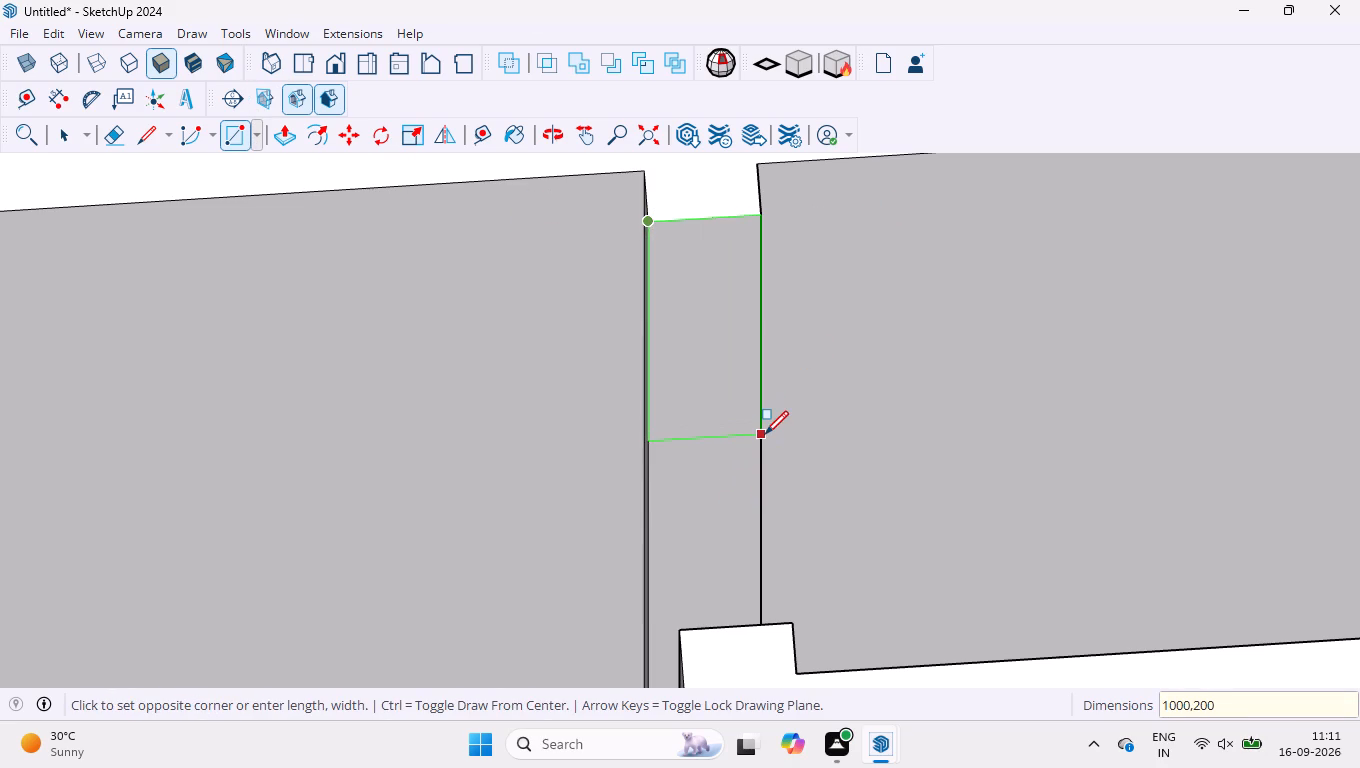
key("Return")
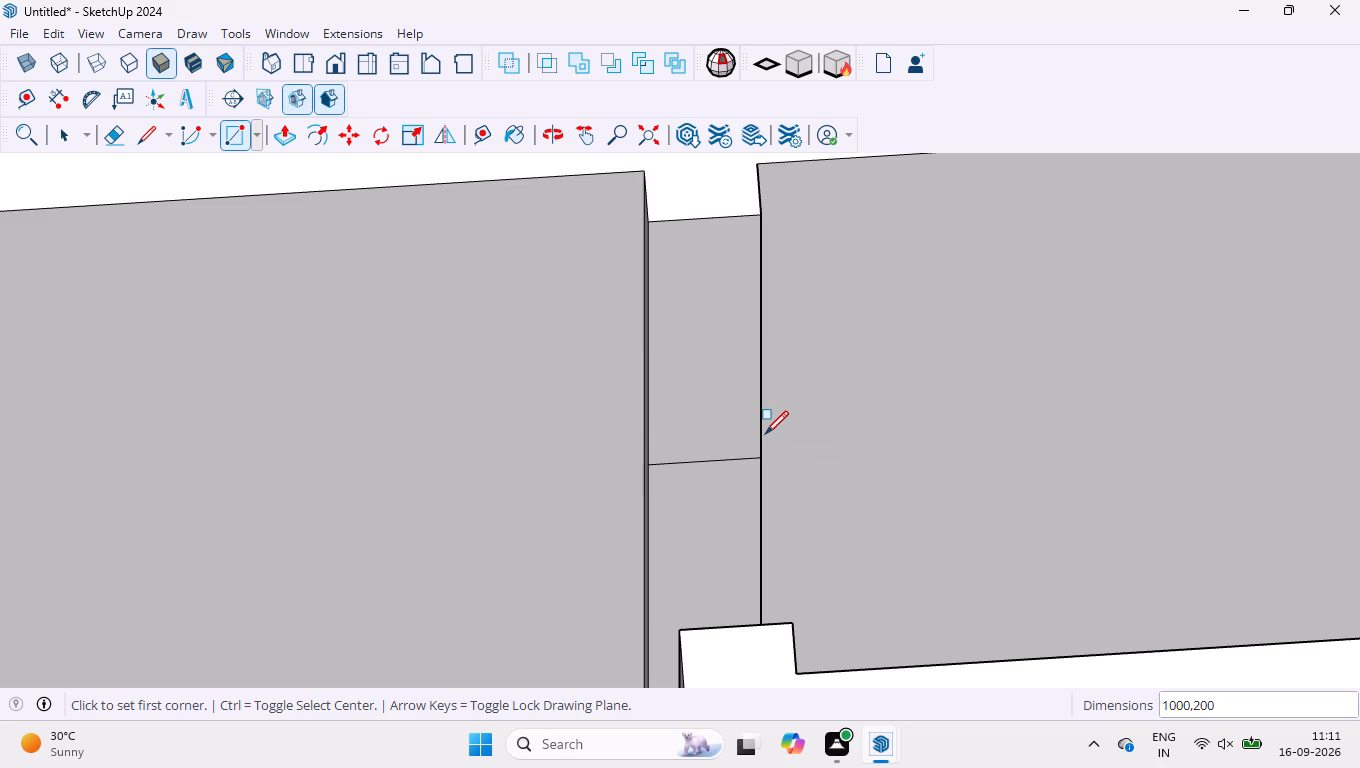
scroll(761, 434, "down", 20)
scroll(761, 434, "down", 1)
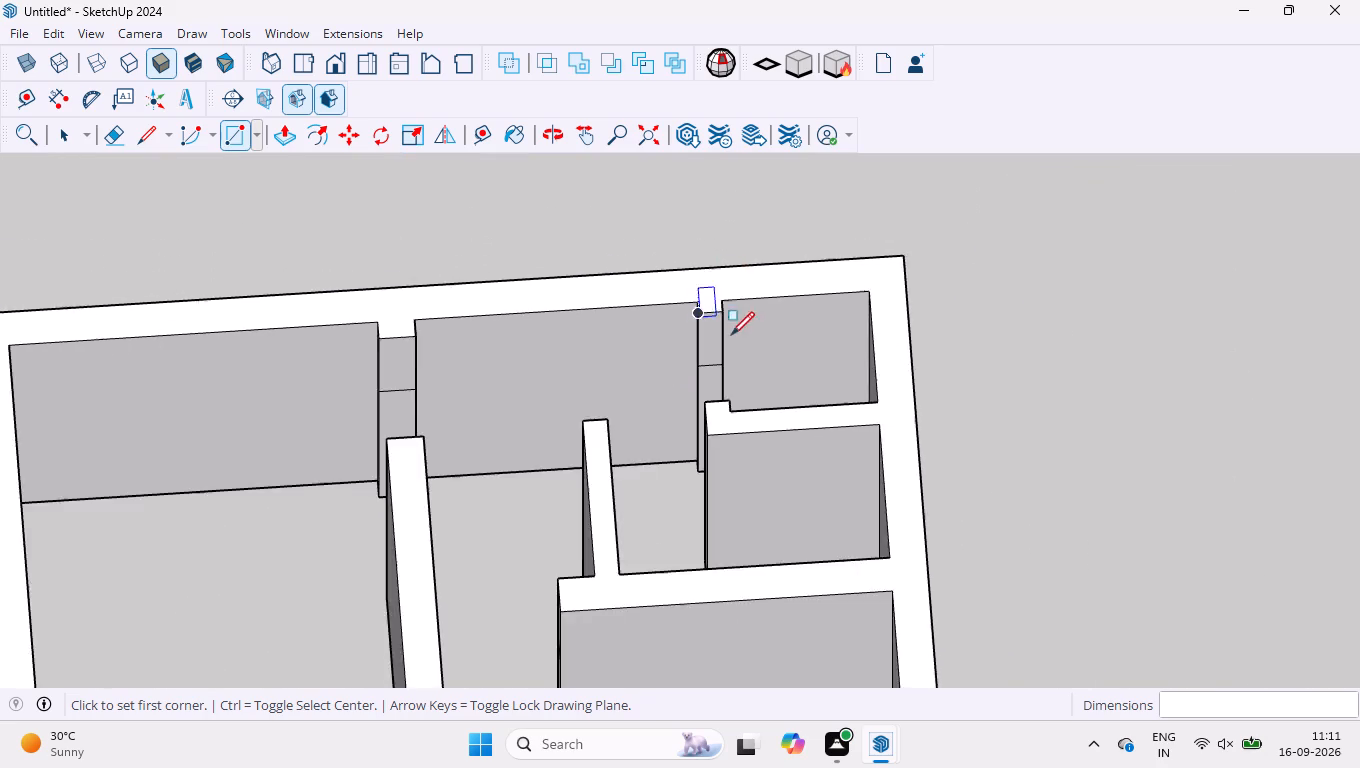
scroll(731, 335, "down", 13)
key("space")
Push/Pull the rectangle at the exterior wall corner 1000 mm across the entrance opening to the opposite wall's end face.
middle_click_drag(818, 554, 798, 564)
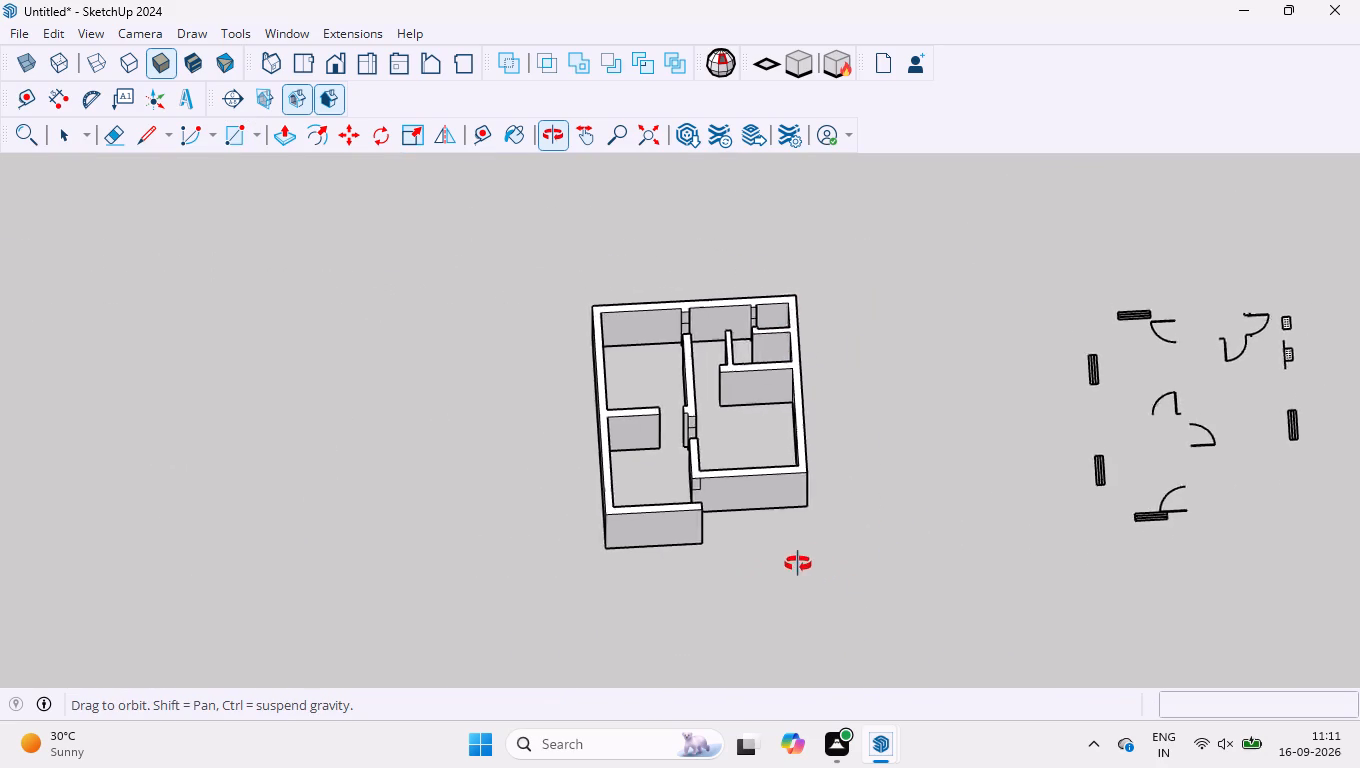
middle_click_drag(798, 564, 681, 498)
scroll(651, 491, "up", 14)
middle_click_drag(656, 579, 511, 522)
scroll(534, 419, "up", 6)
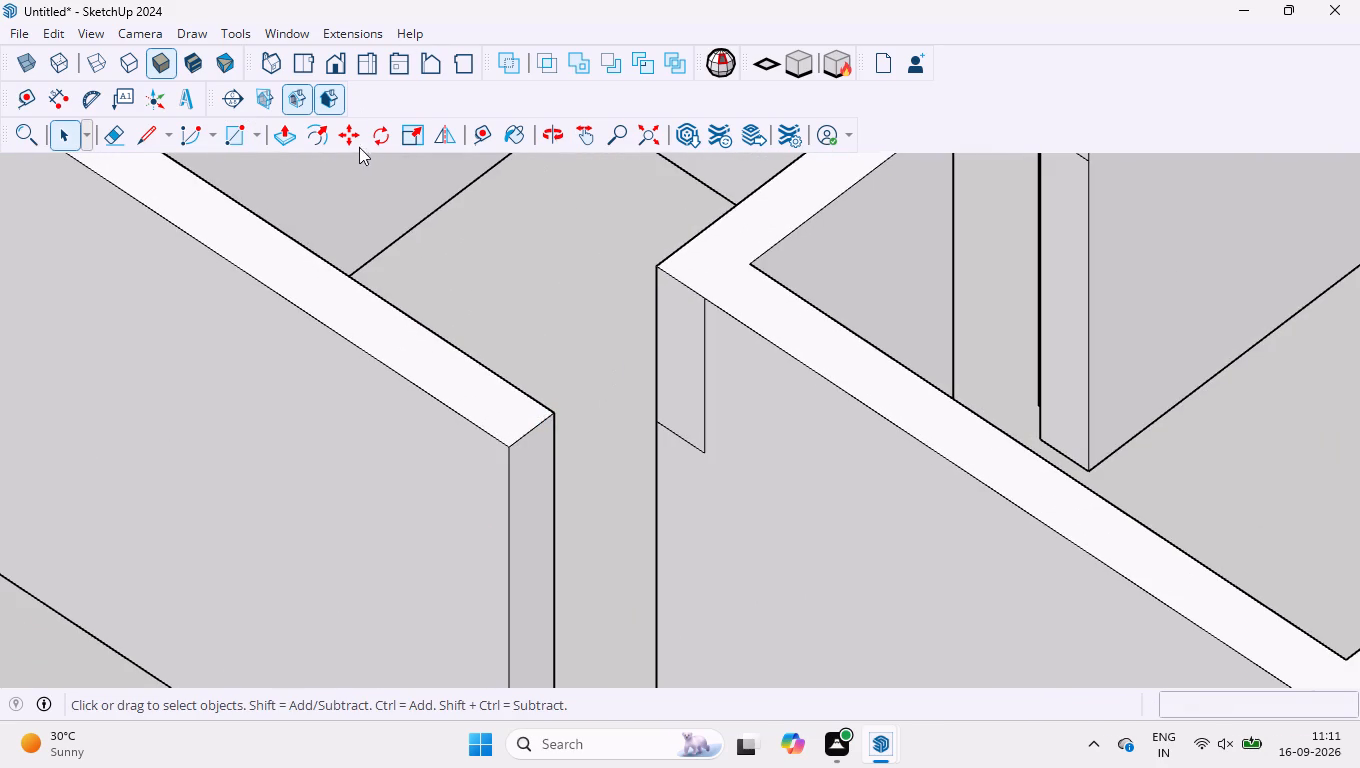
left_click(283, 135)
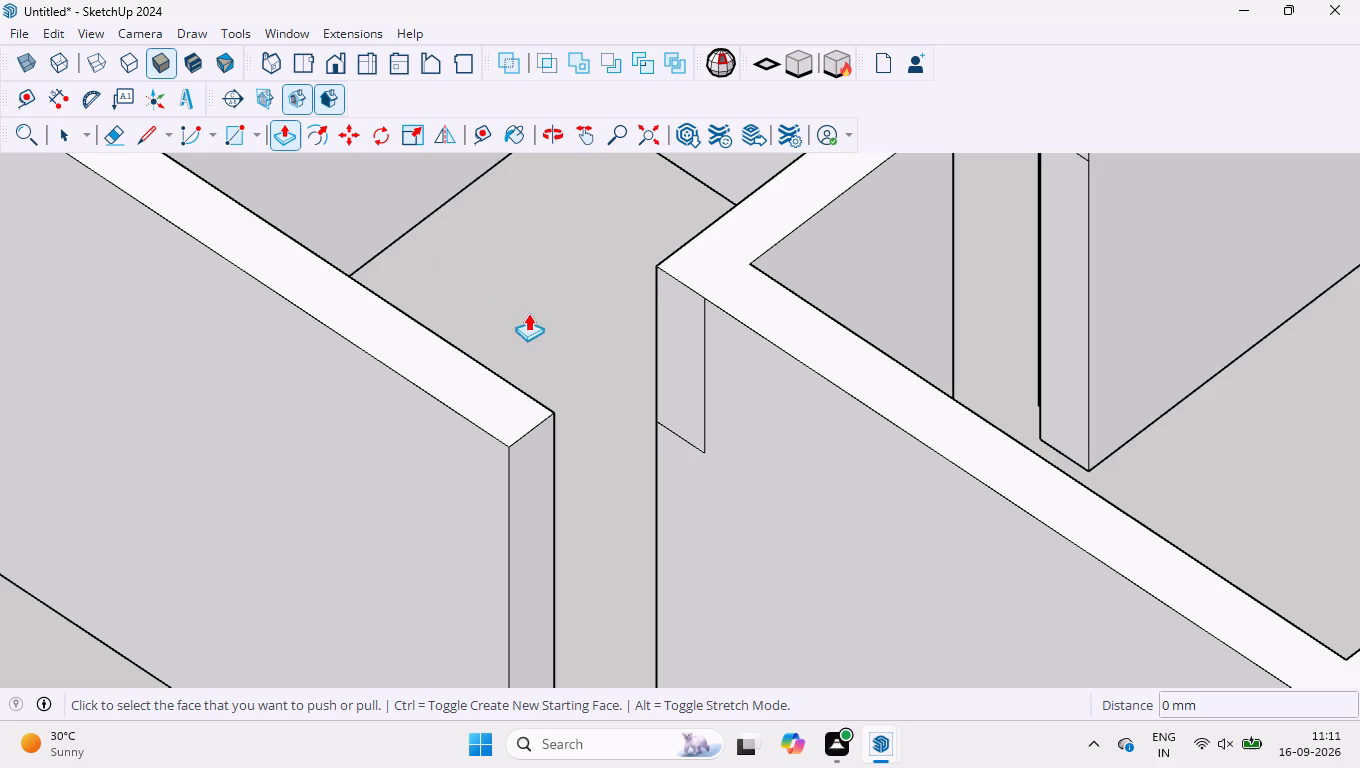
left_click(685, 301)
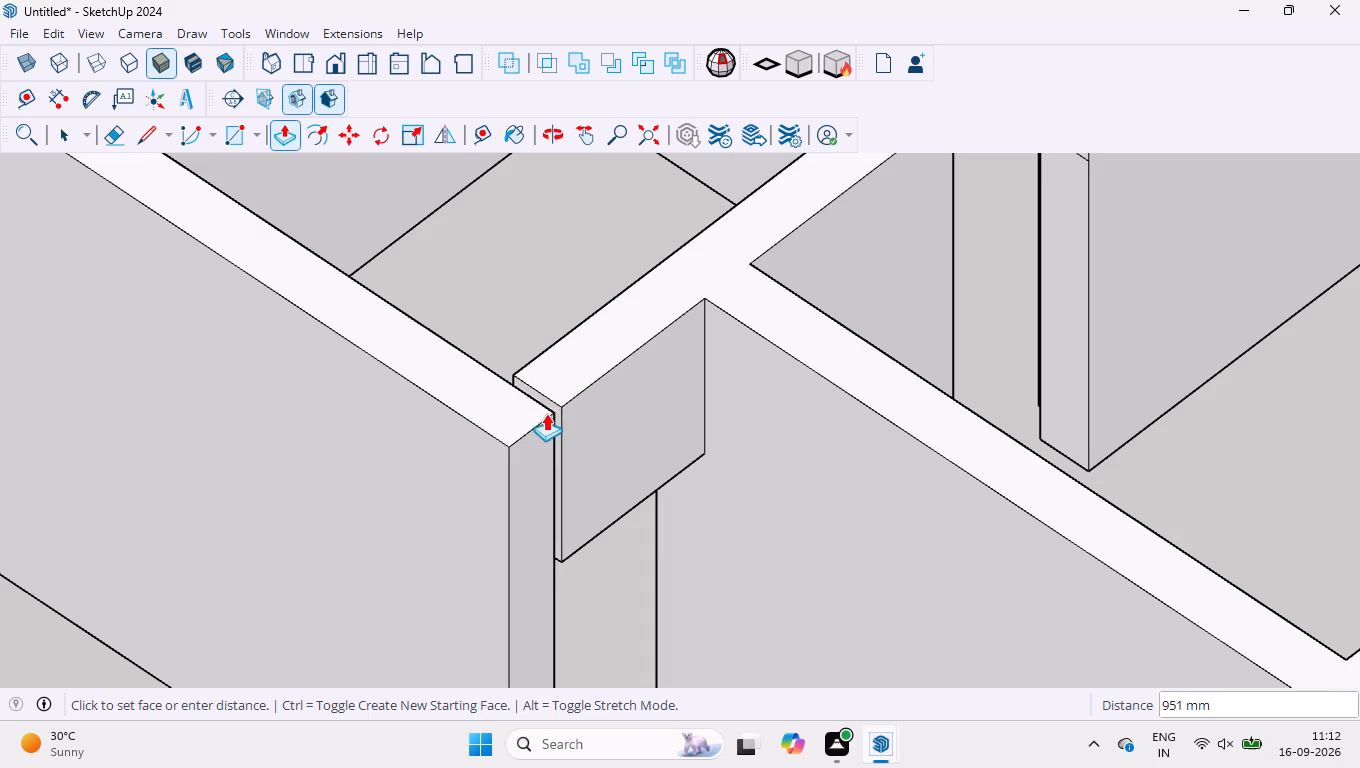
scroll(536, 399, "up", 9)
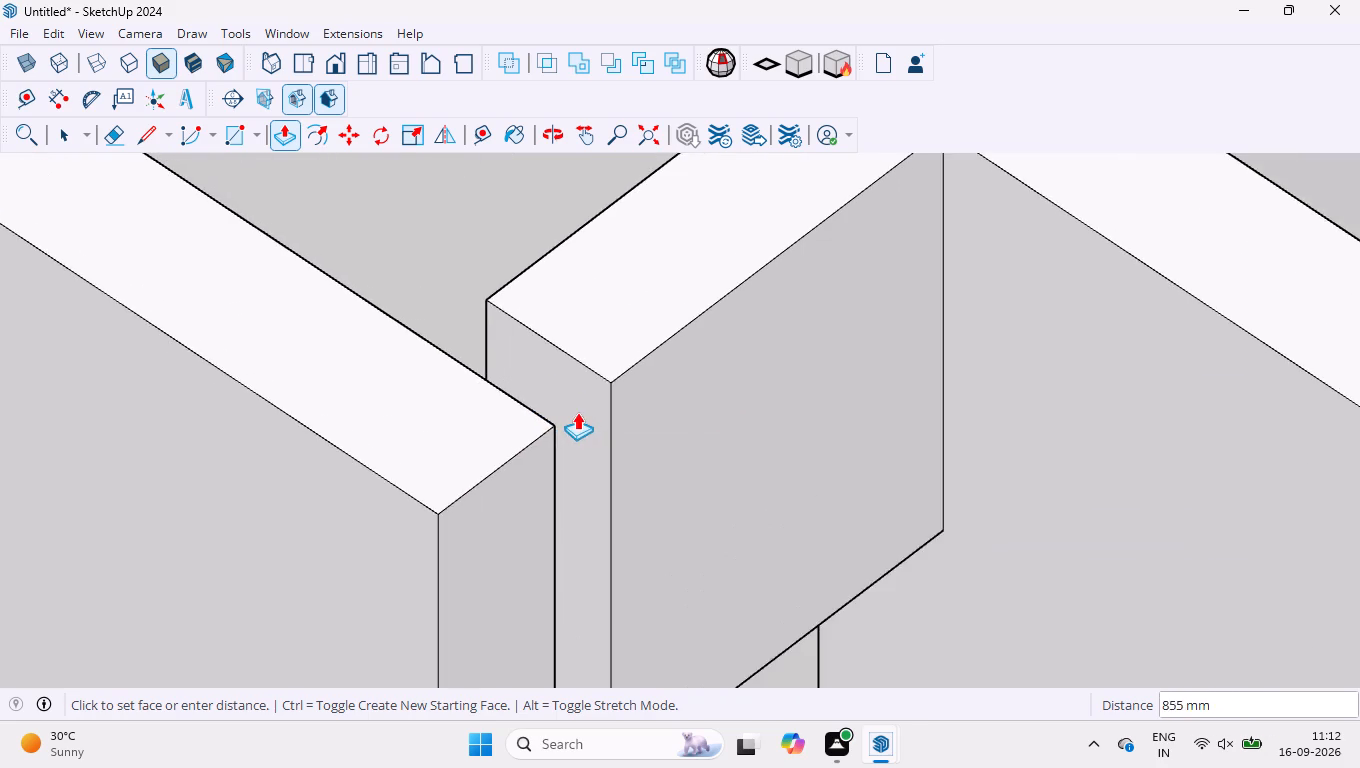
scroll(577, 412, "up", 5)
left_click(540, 428)
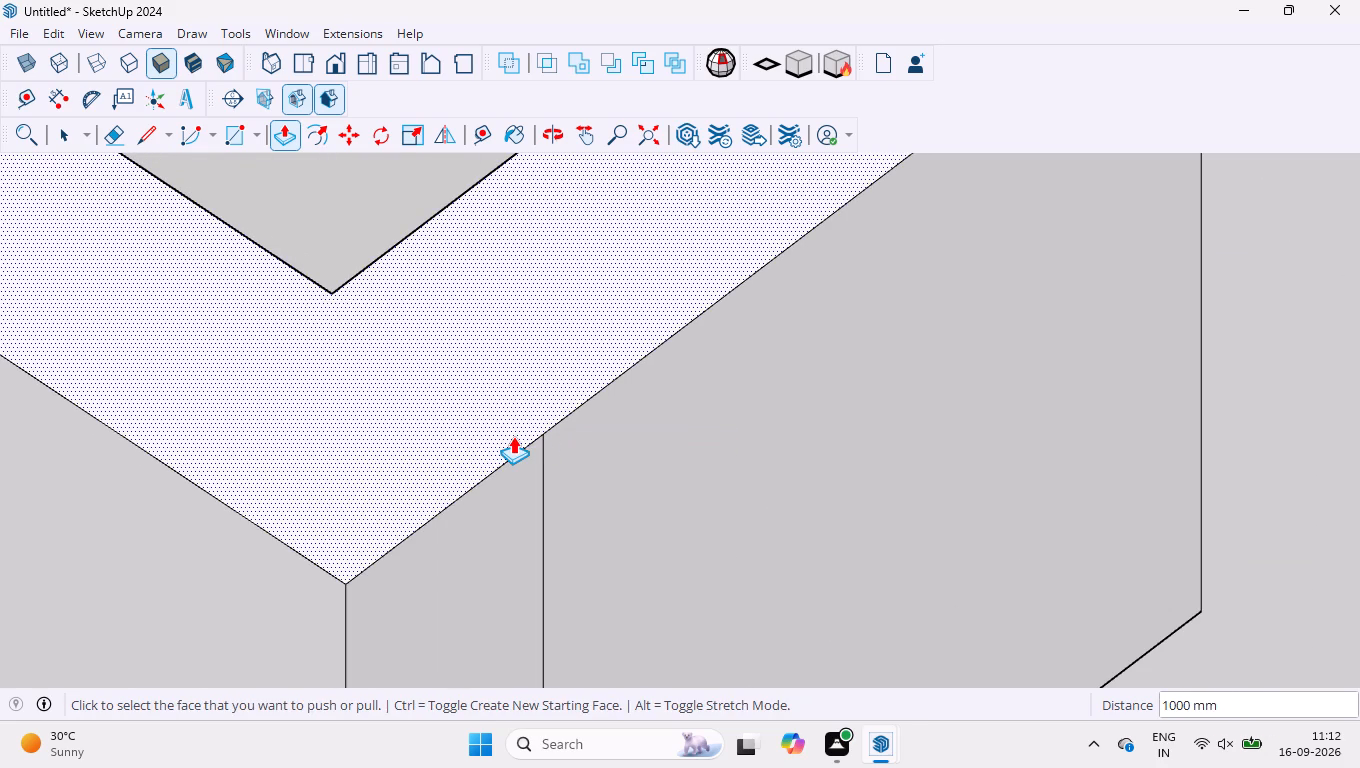
Push/Pull the rectangle on the long central wall's end across the opening to the short wall stub, by 833 mm plus 67 mm.
scroll(512, 436, "down", 14)
scroll(635, 449, "down", 5)
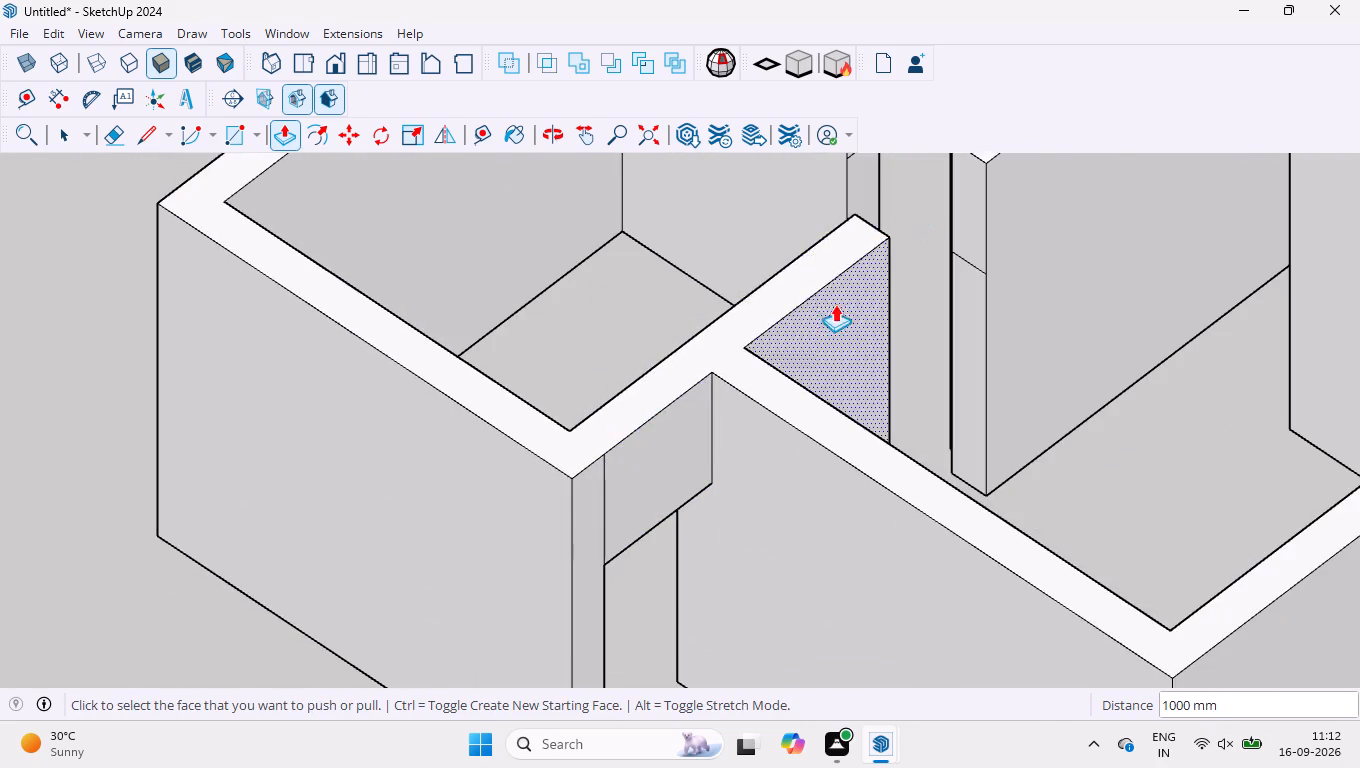
scroll(784, 394, "down", 4)
scroll(892, 210, "up", 13)
left_click(913, 306)
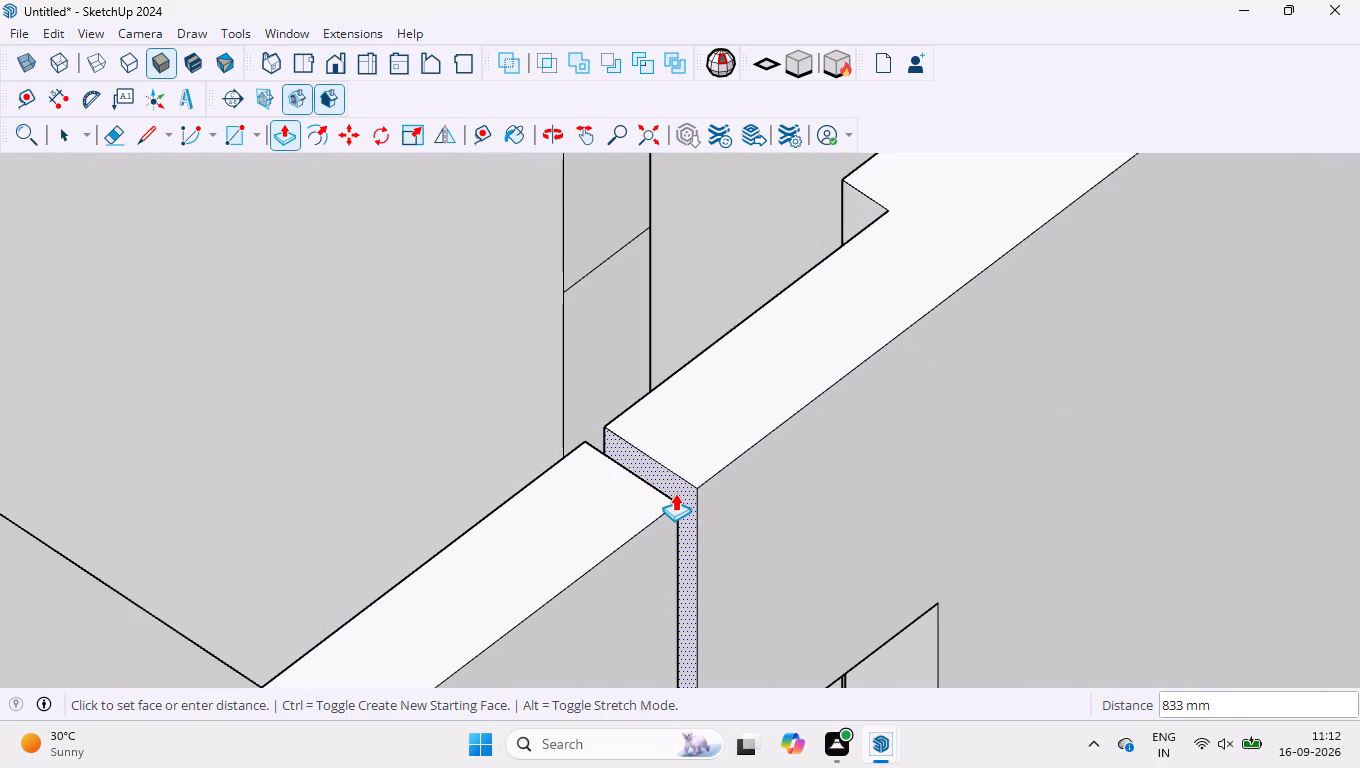
left_click(675, 493)
scroll(701, 485, "up", 14)
left_click(666, 494)
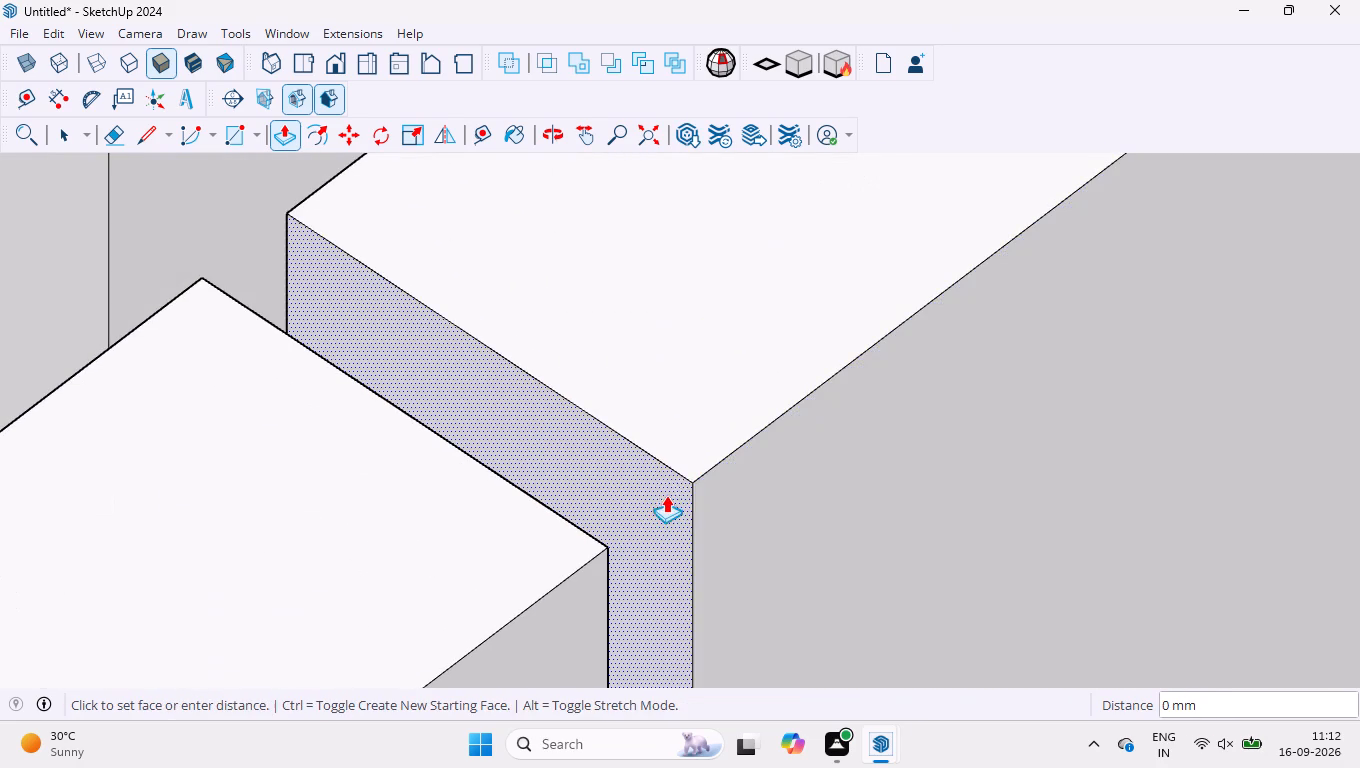
left_click(603, 555)
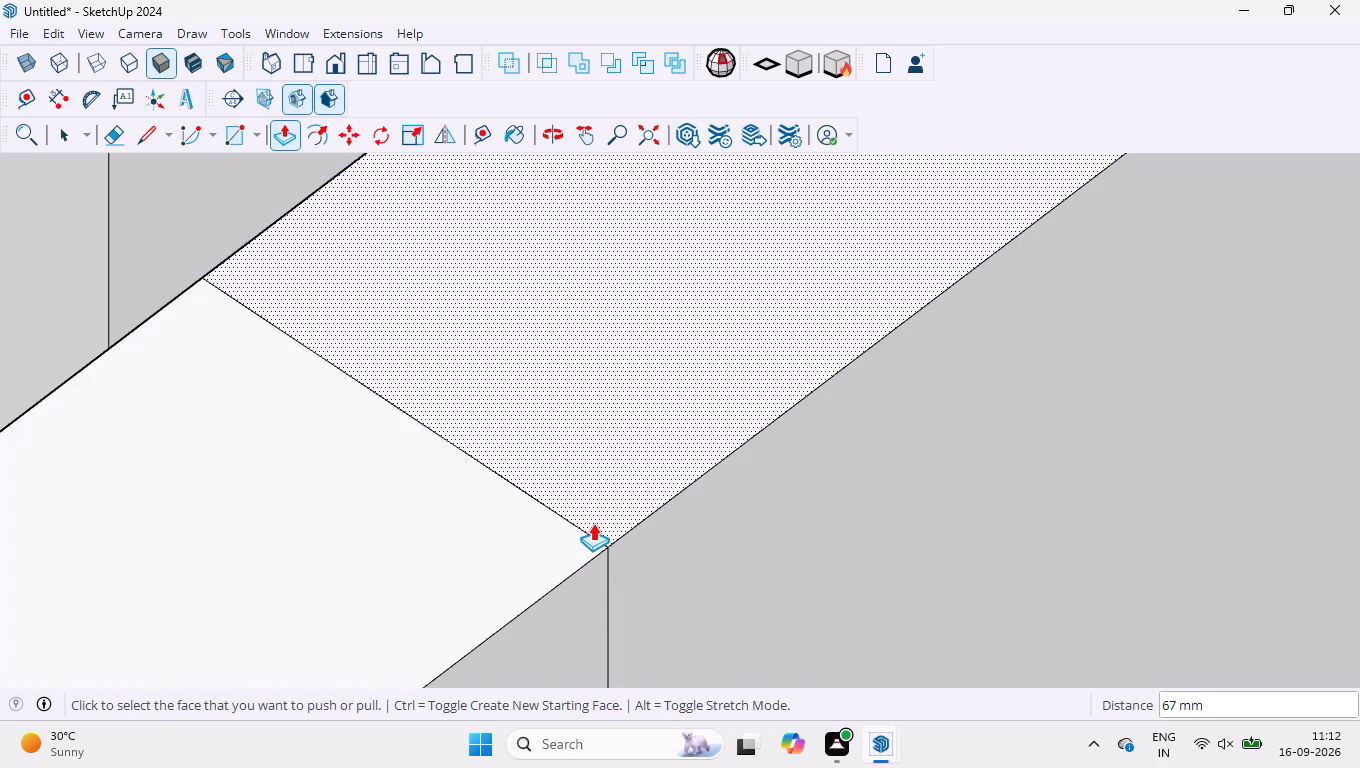
Push/Pull the rectangle on the end of the partition between the two rooms 900 mm to the central wall's notched stub.
scroll(595, 529, "down", 20)
scroll(595, 529, "down", 1)
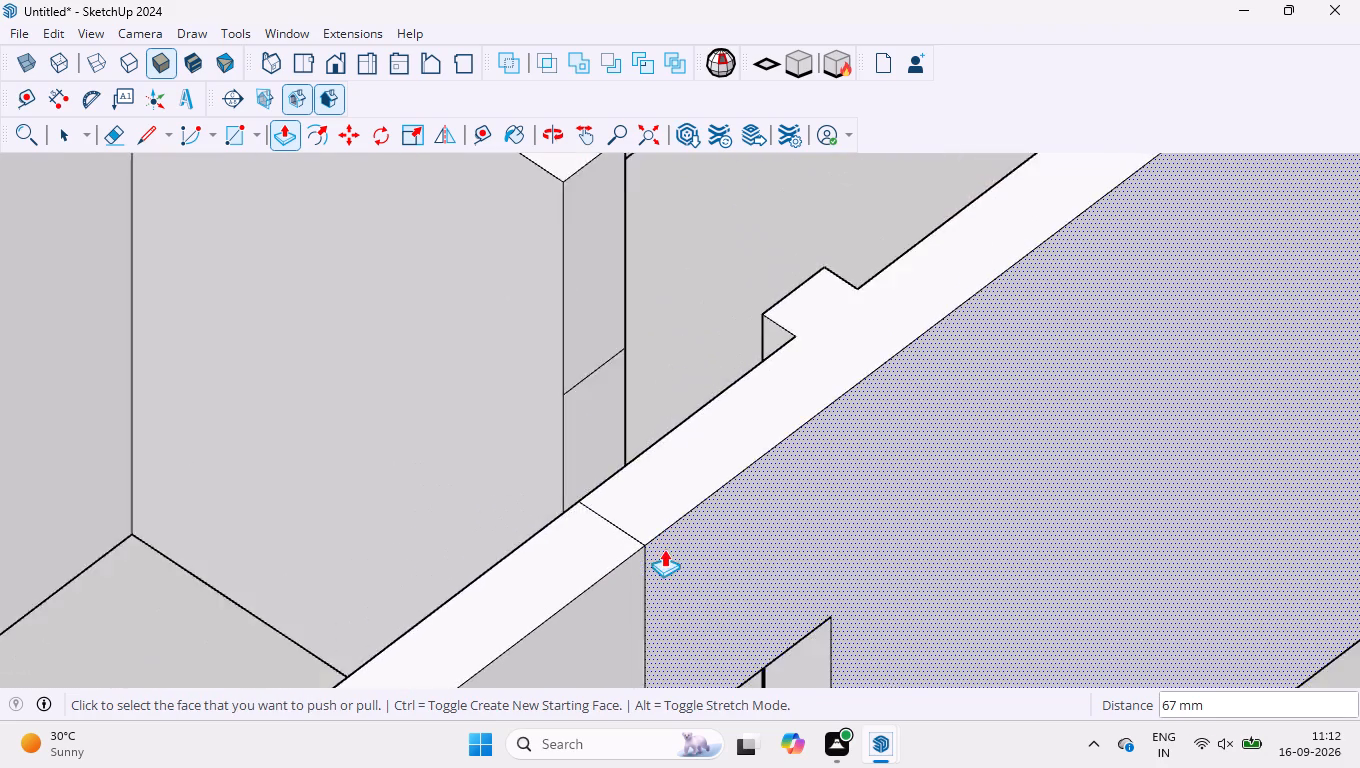
scroll(659, 177, "up", 7)
left_click(570, 320)
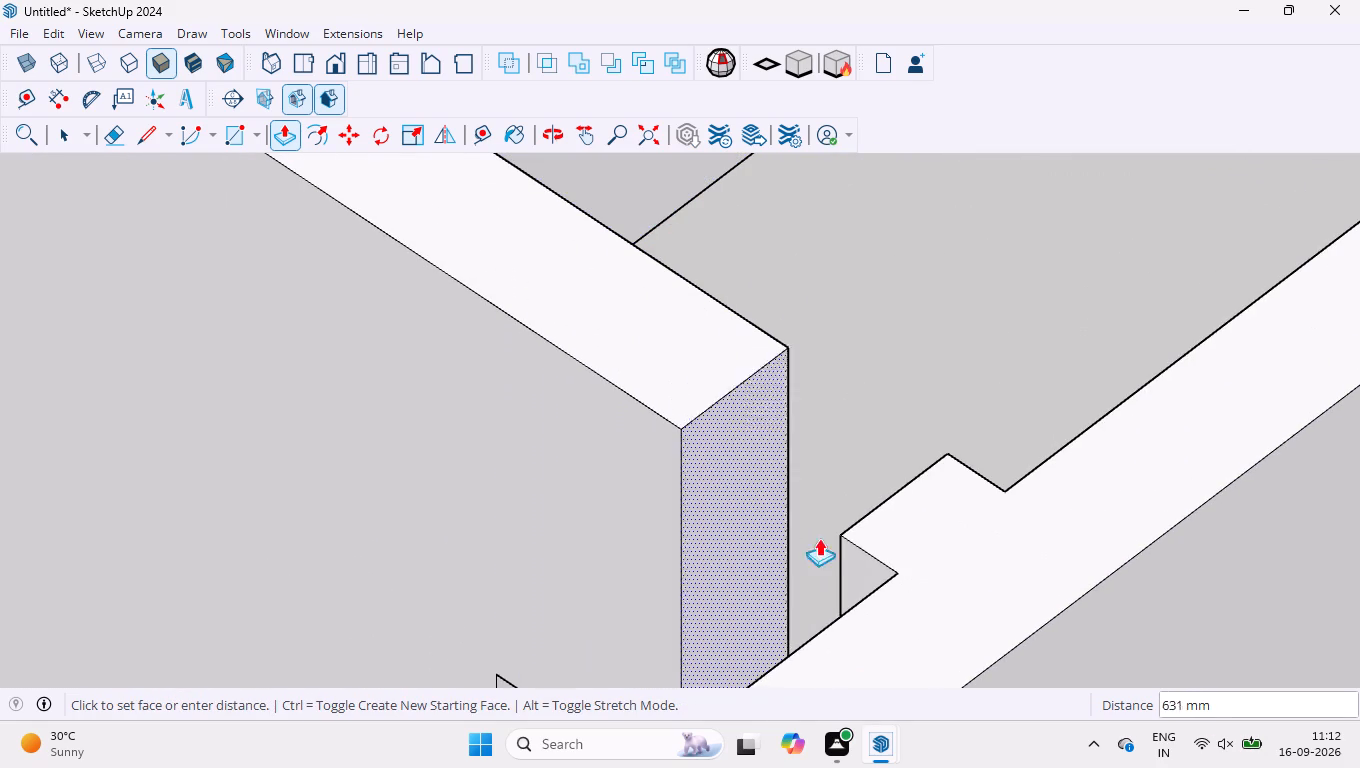
left_click(851, 534)
Push/Pull the rectangle on the thin branch wall's side face 800 mm to the notched bathroom partition.
scroll(694, 451, "down", 18)
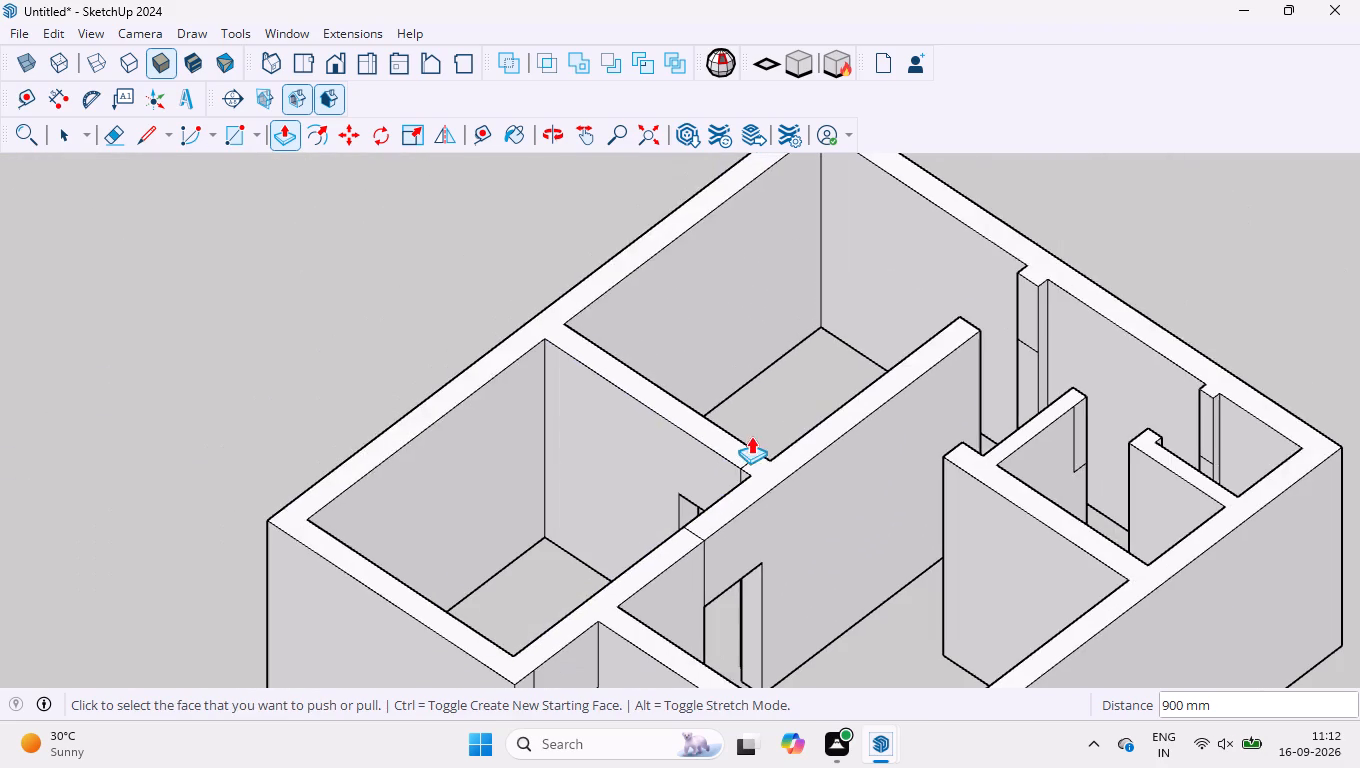
scroll(1066, 408, "up", 13)
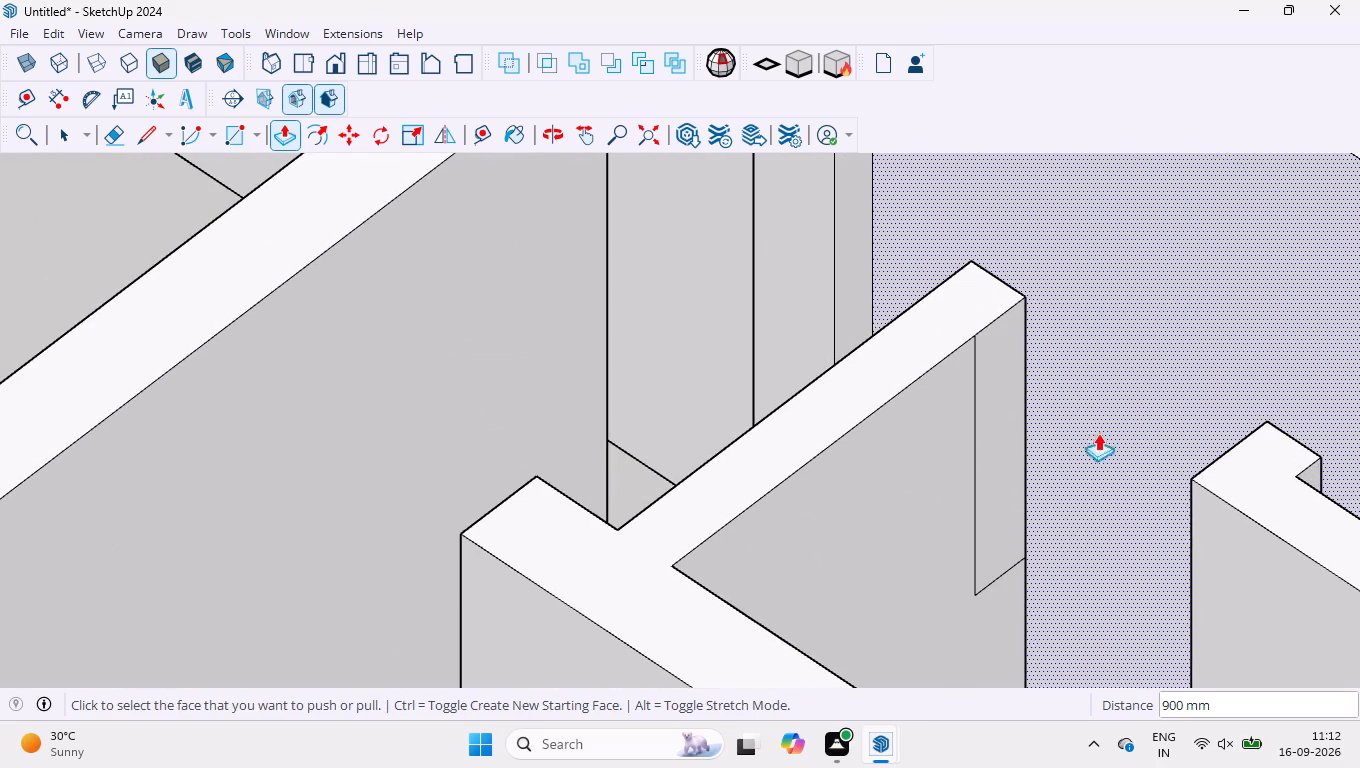
left_click(983, 423)
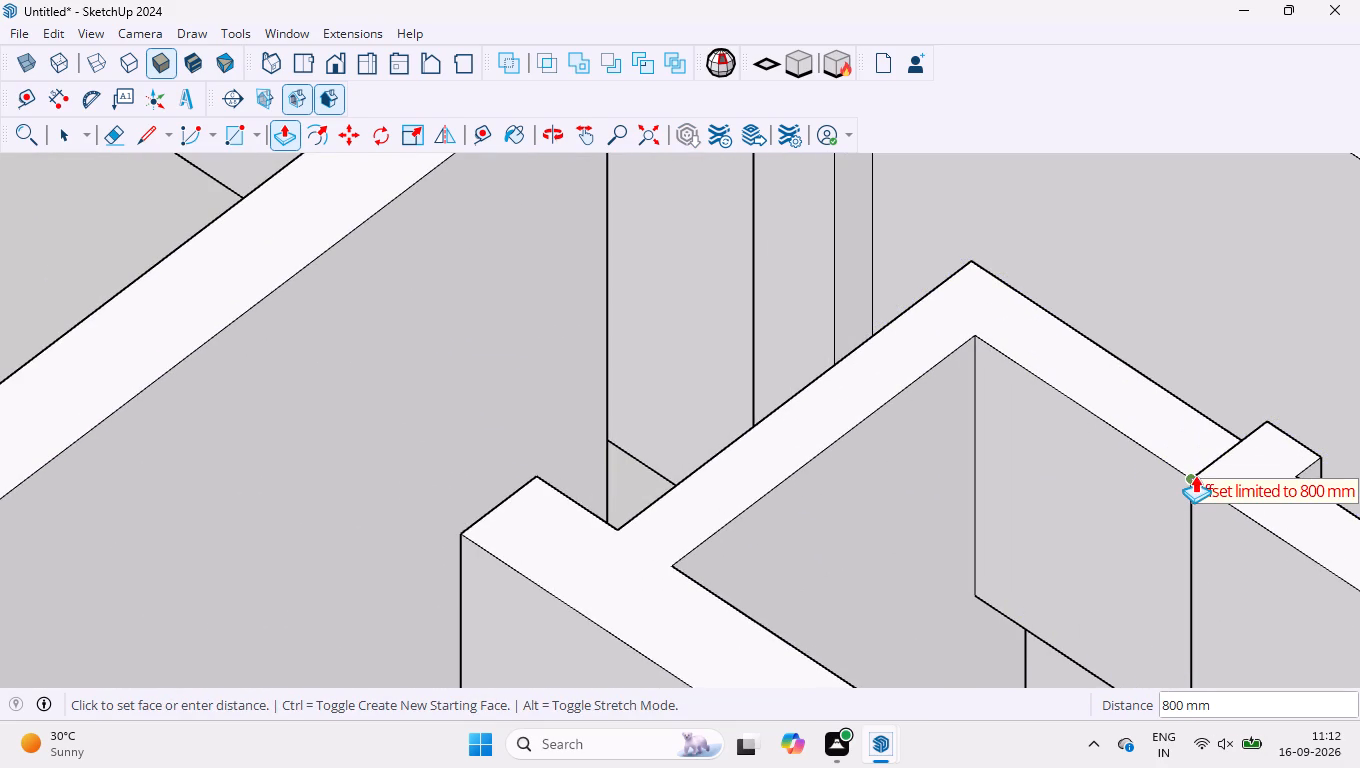
left_click(1195, 475)
Push/Pull the rectangle on the outer wall's first pier 900 mm to the end of the long central wall.
scroll(890, 428, "down", 8)
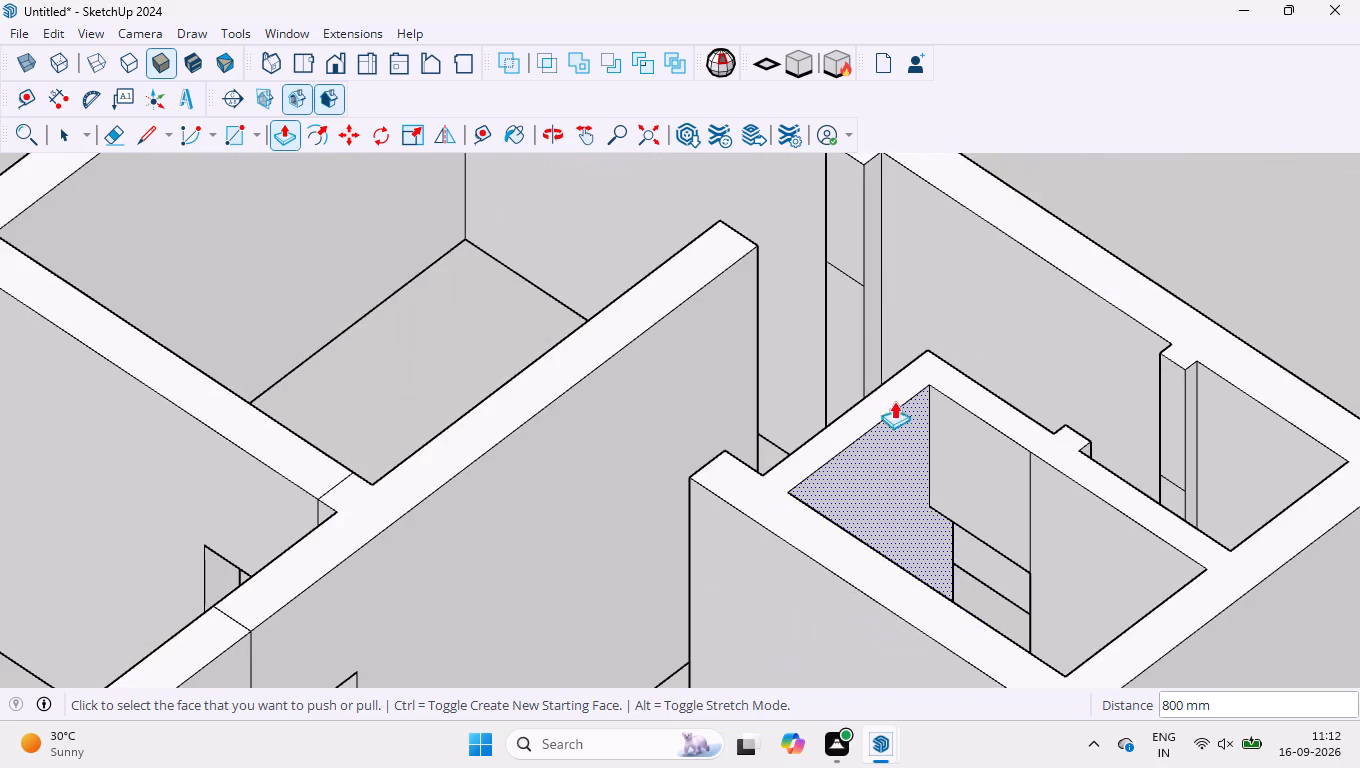
scroll(876, 370, "down", 3)
scroll(821, 164, "up", 7)
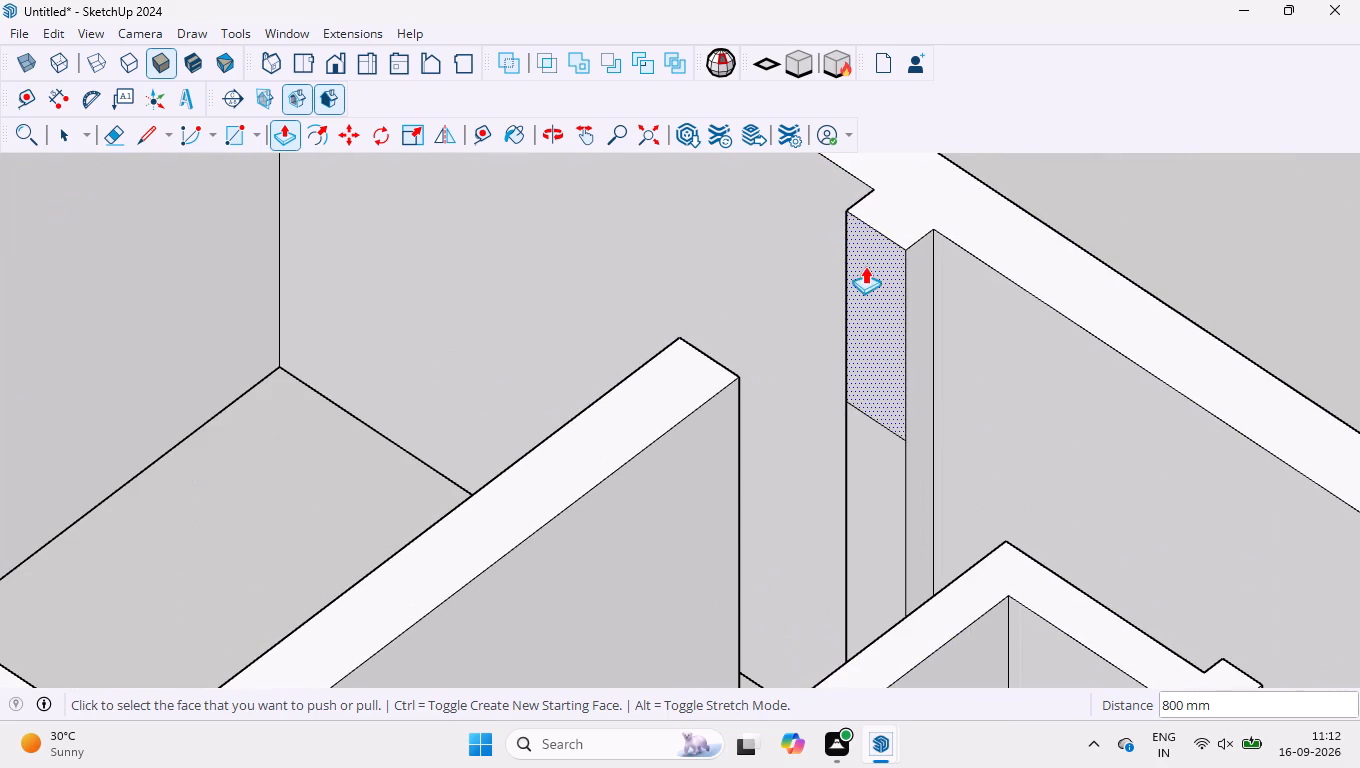
left_click(867, 268)
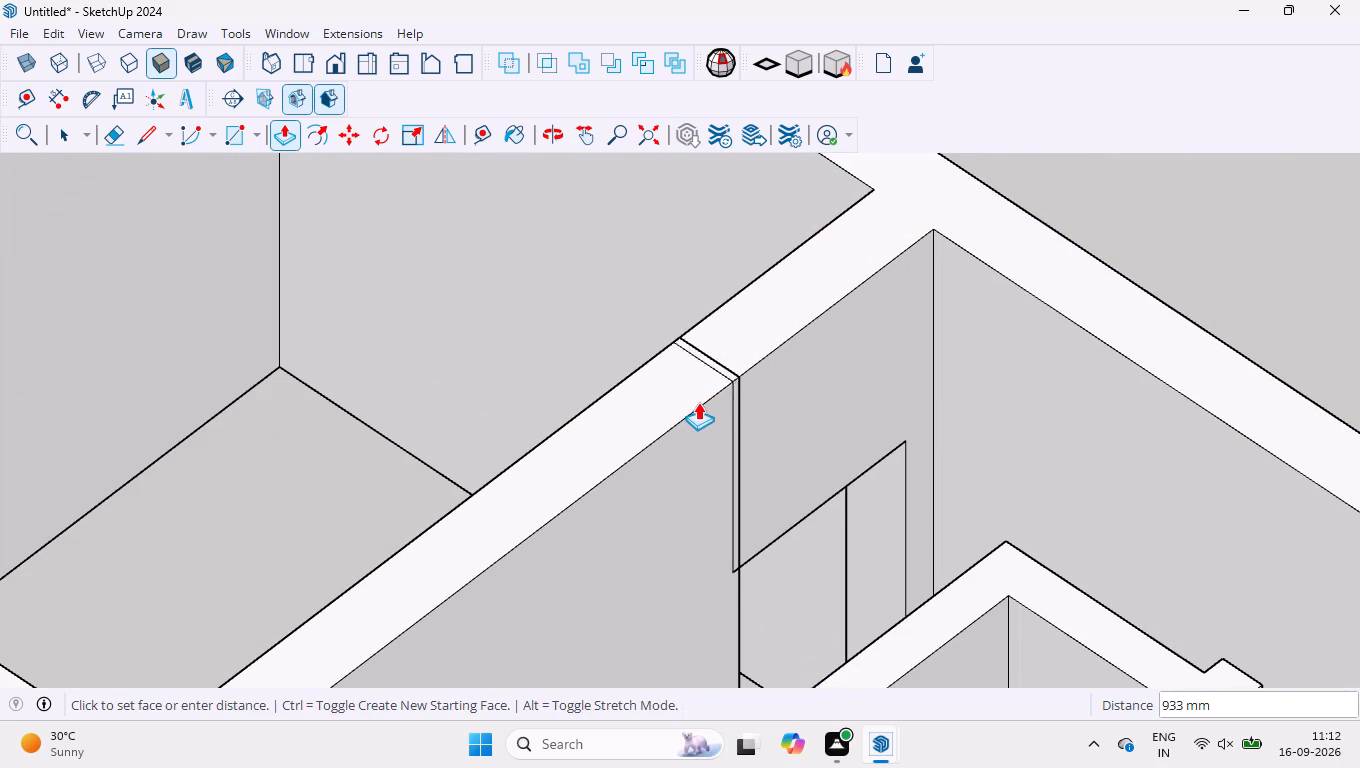
left_click(743, 379)
Push/Pull the upper rectangle on the outer wall's short stub 800 mm across to the notched bathroom partition.
scroll(710, 381, "down", 13)
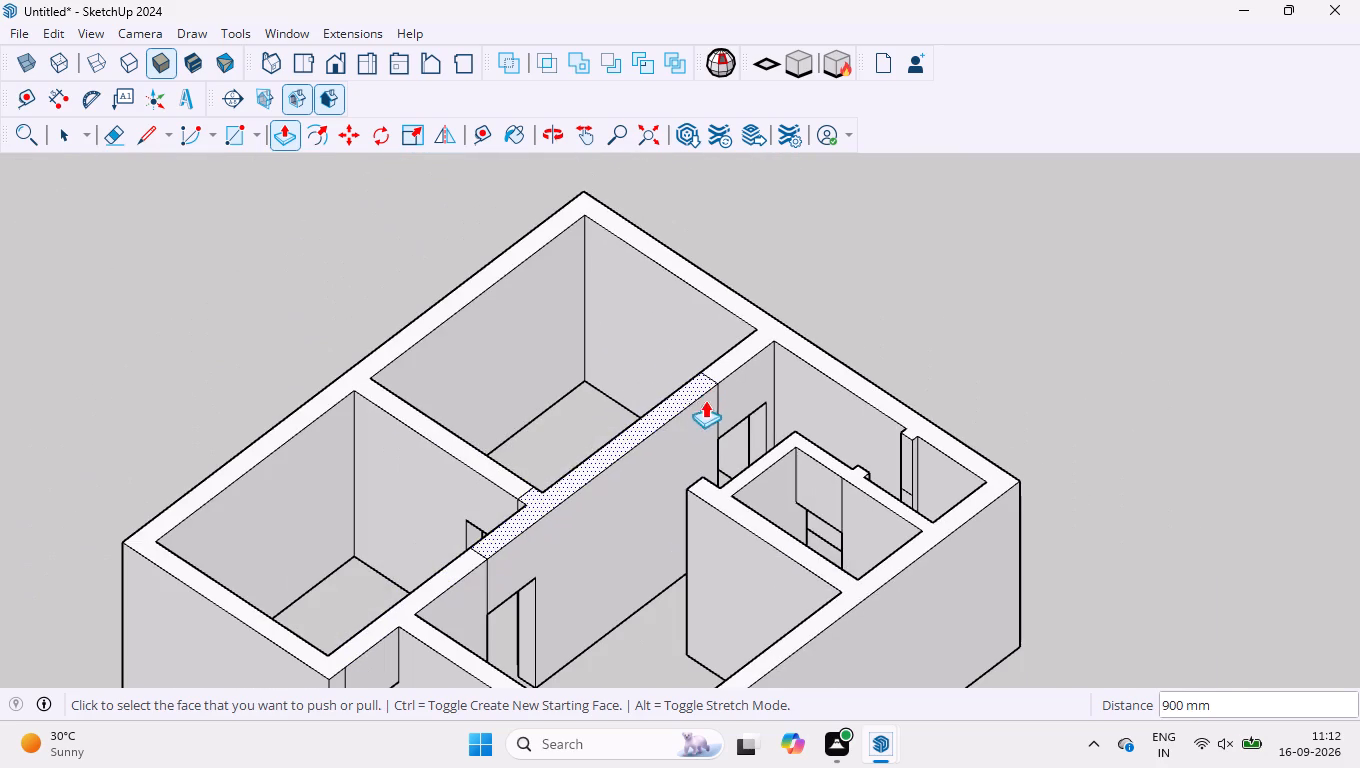
scroll(491, 405, "down", 3)
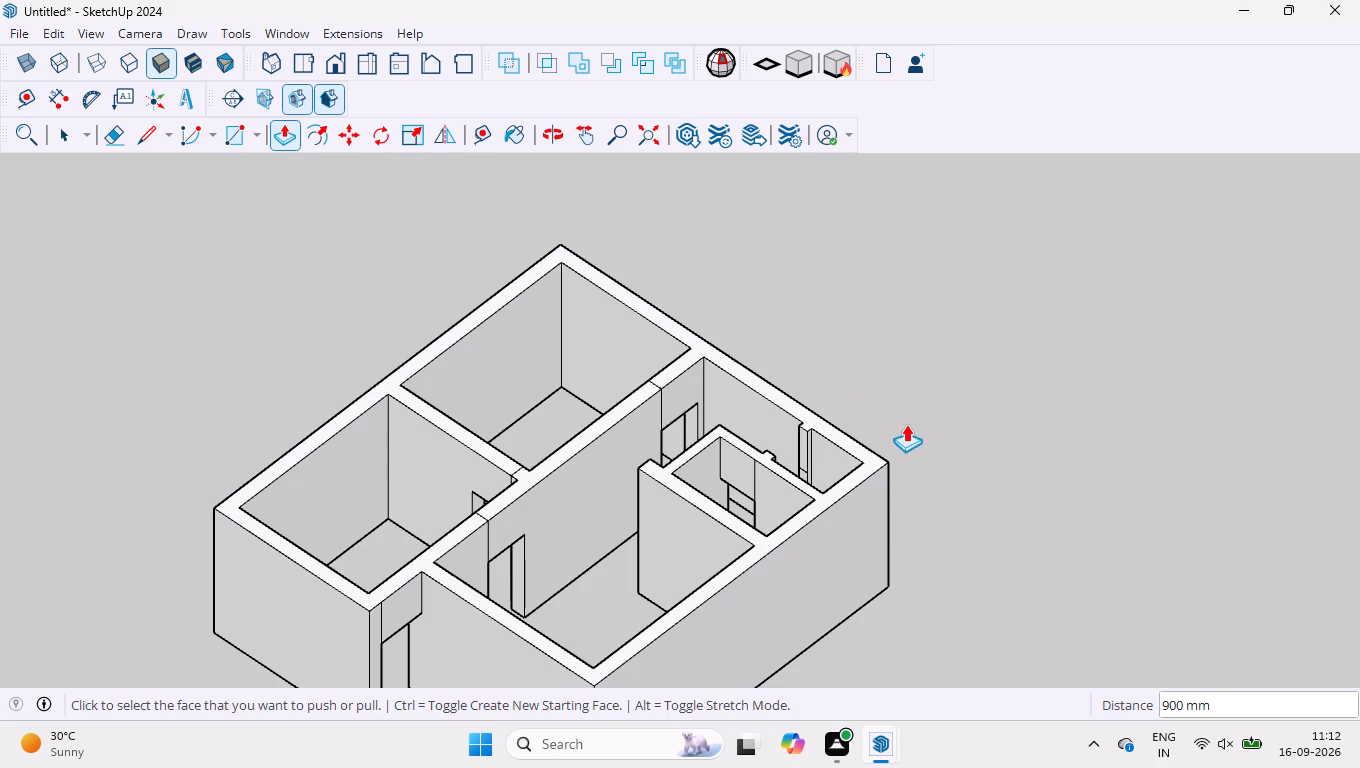
middle_click_drag(447, 220, 1021, 493)
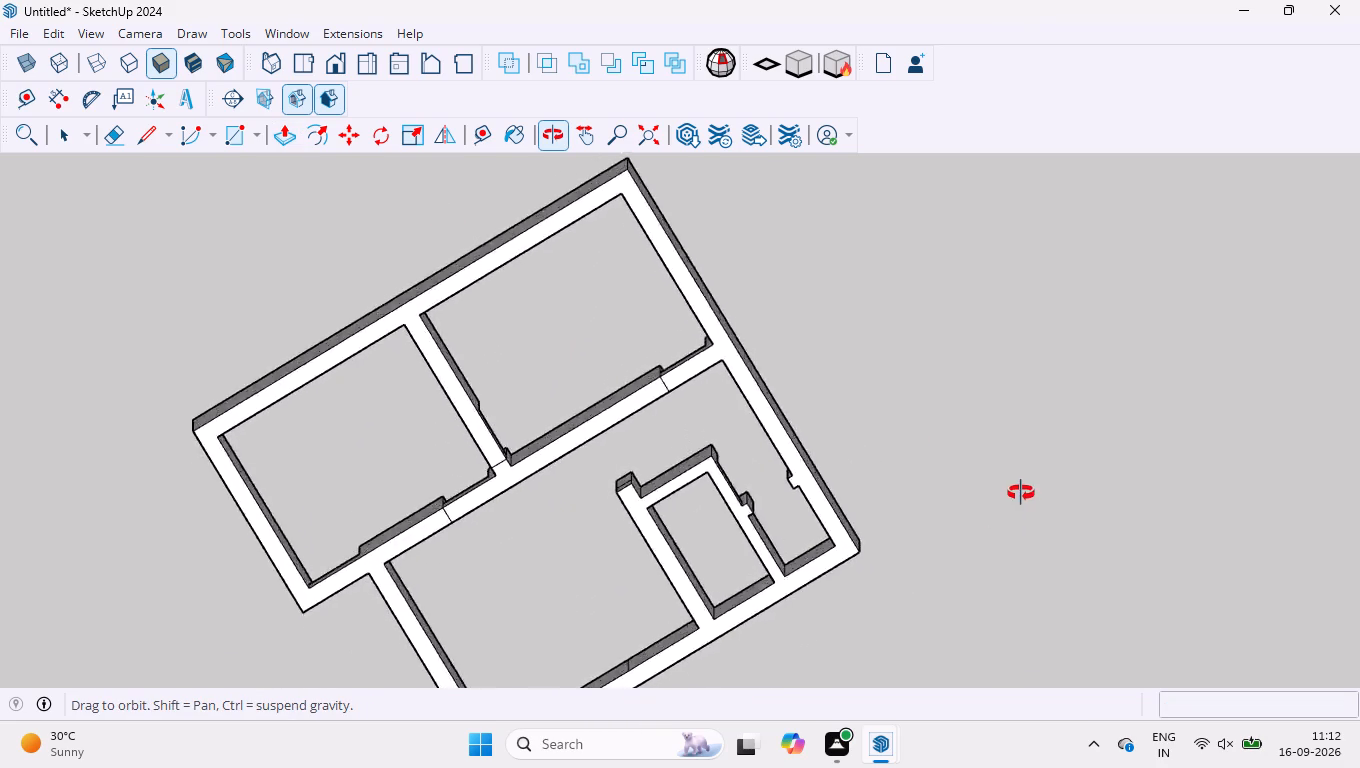
middle_click_drag(1021, 493, 989, 272)
middle_click_drag(125, 406, 169, 444)
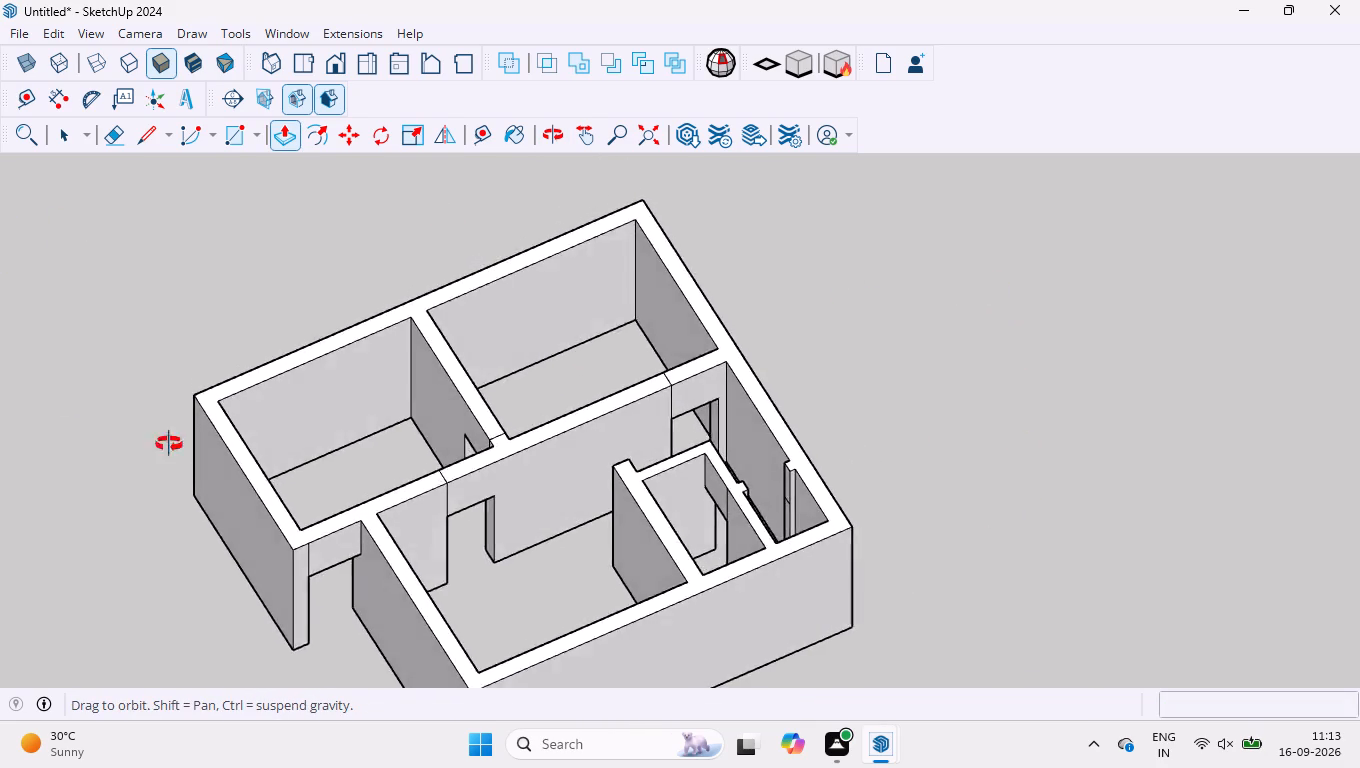
middle_click_drag(169, 444, 578, 365)
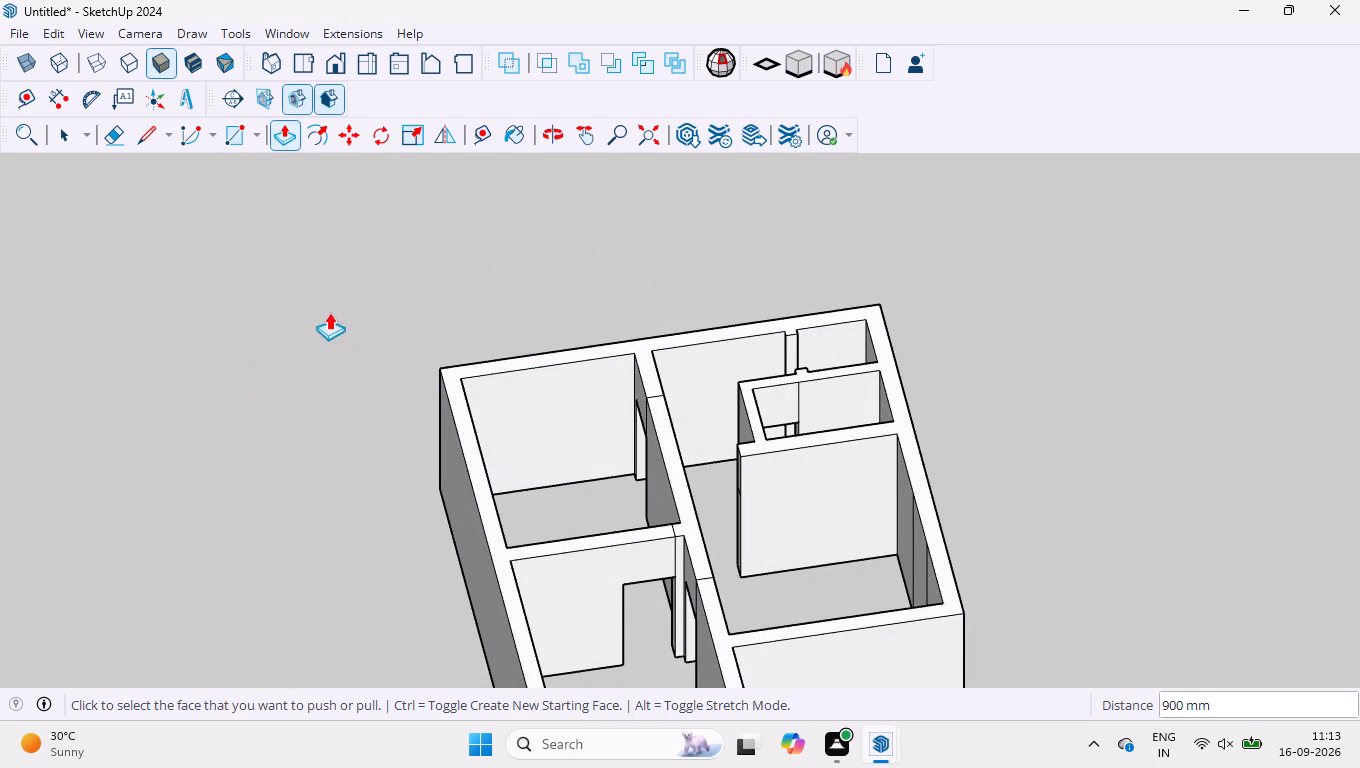
middle_click_drag(329, 312, 622, 417)
scroll(717, 249, "up", 9)
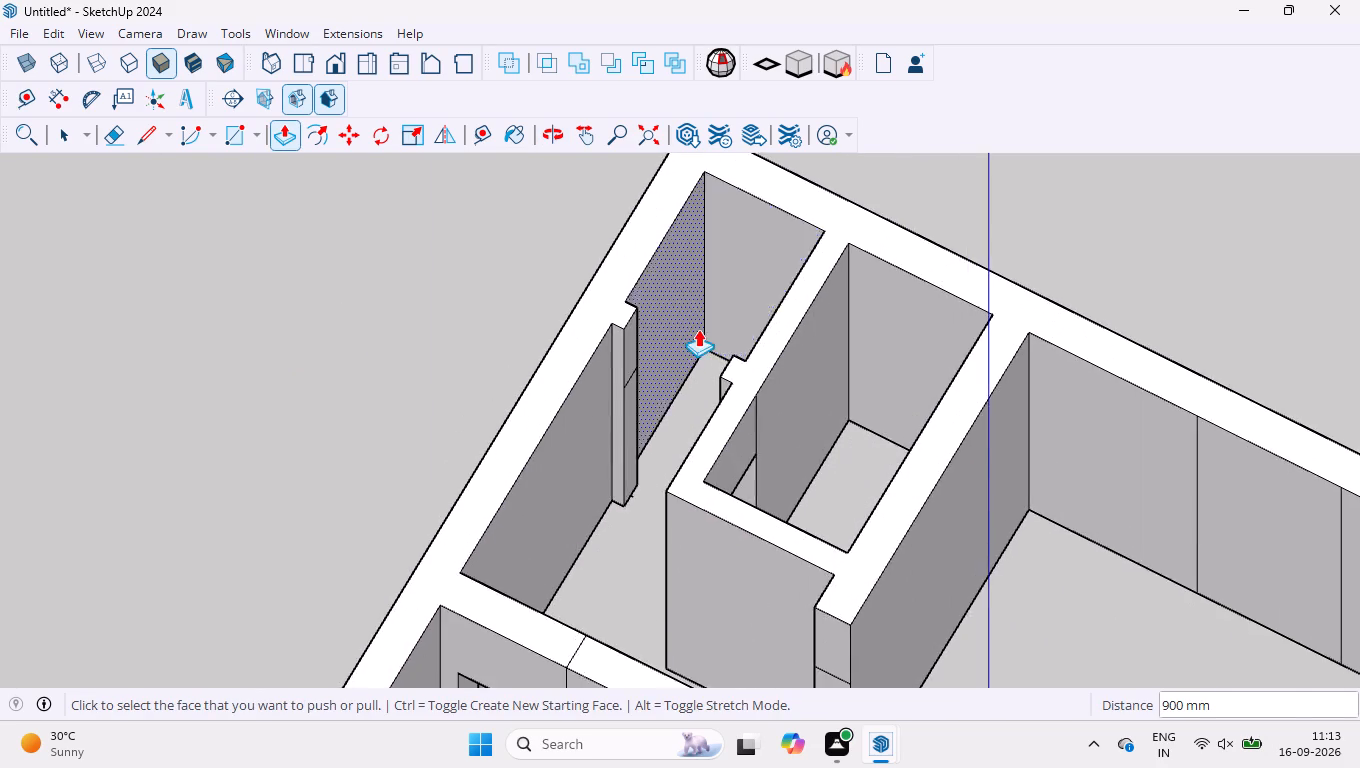
scroll(698, 329, "up", 8)
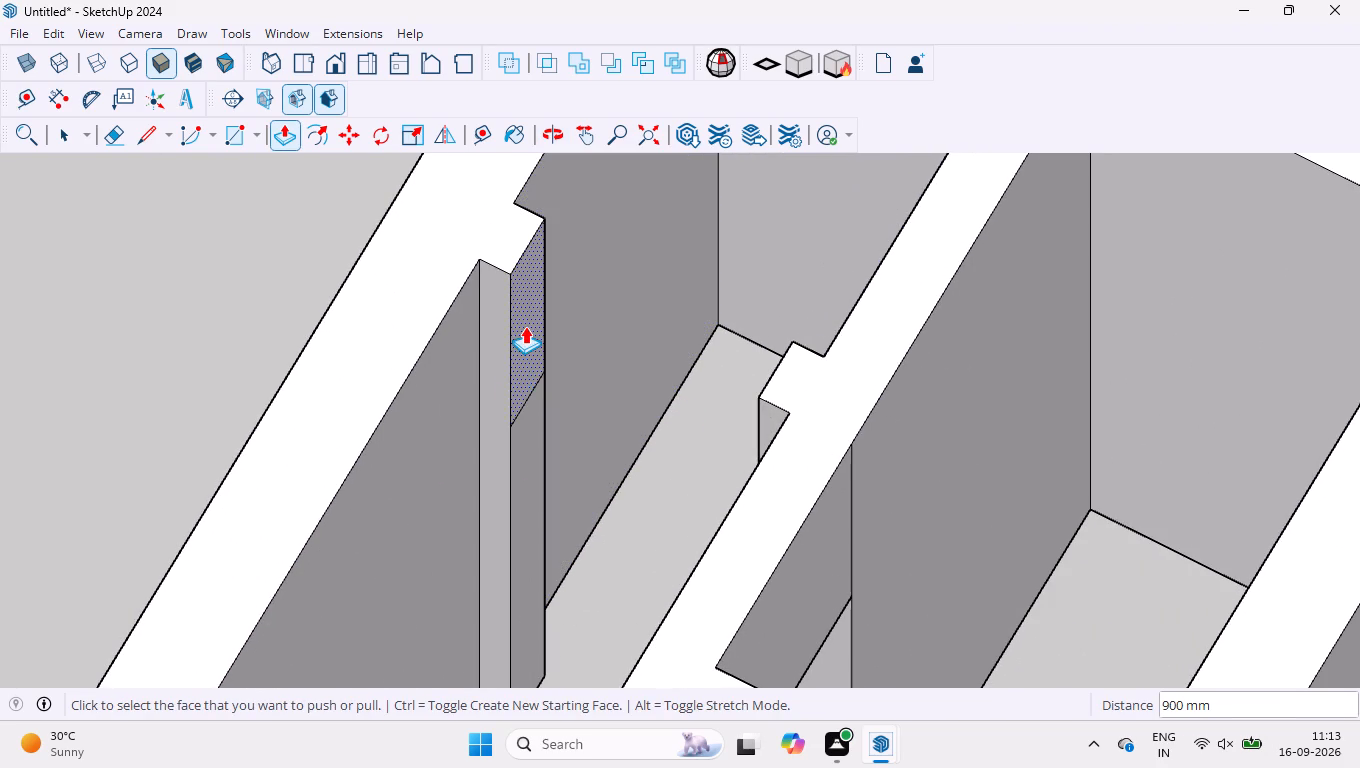
left_click(525, 326)
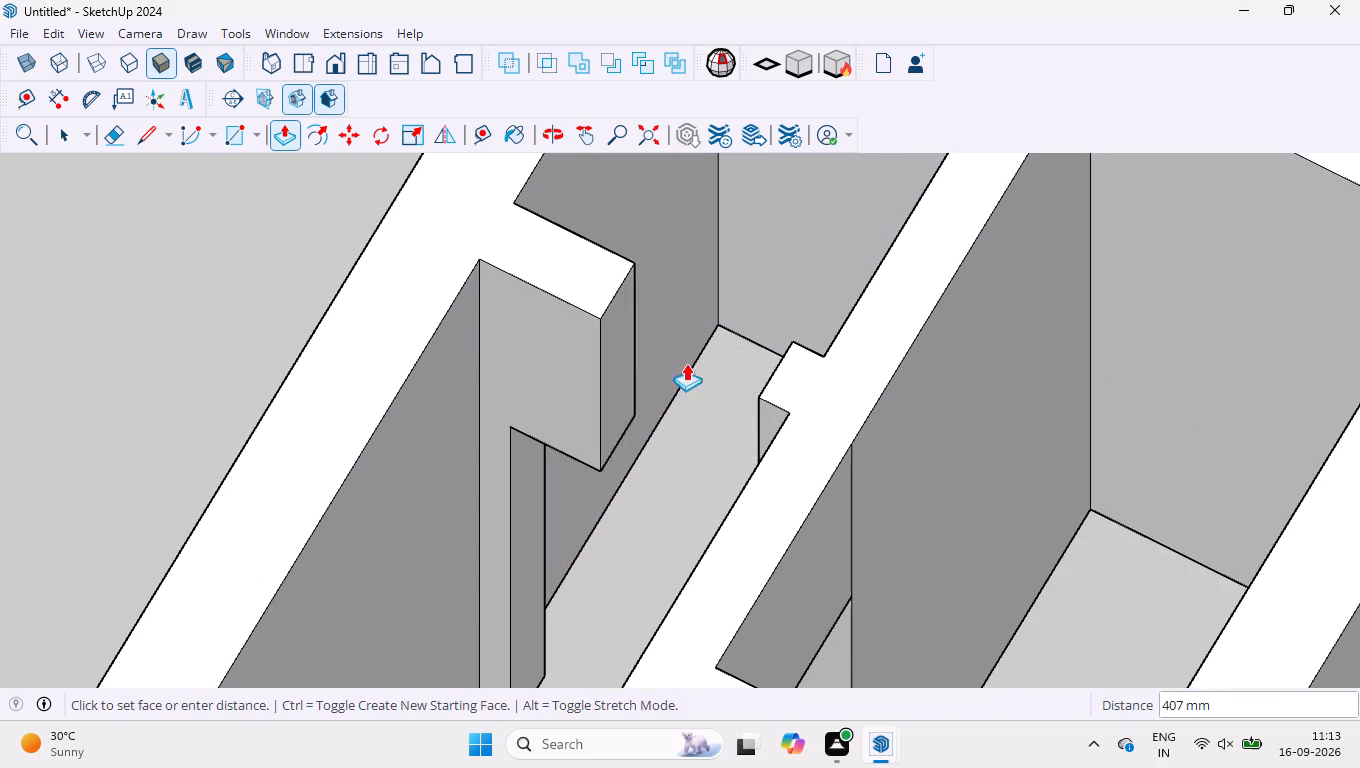
left_click(764, 389)
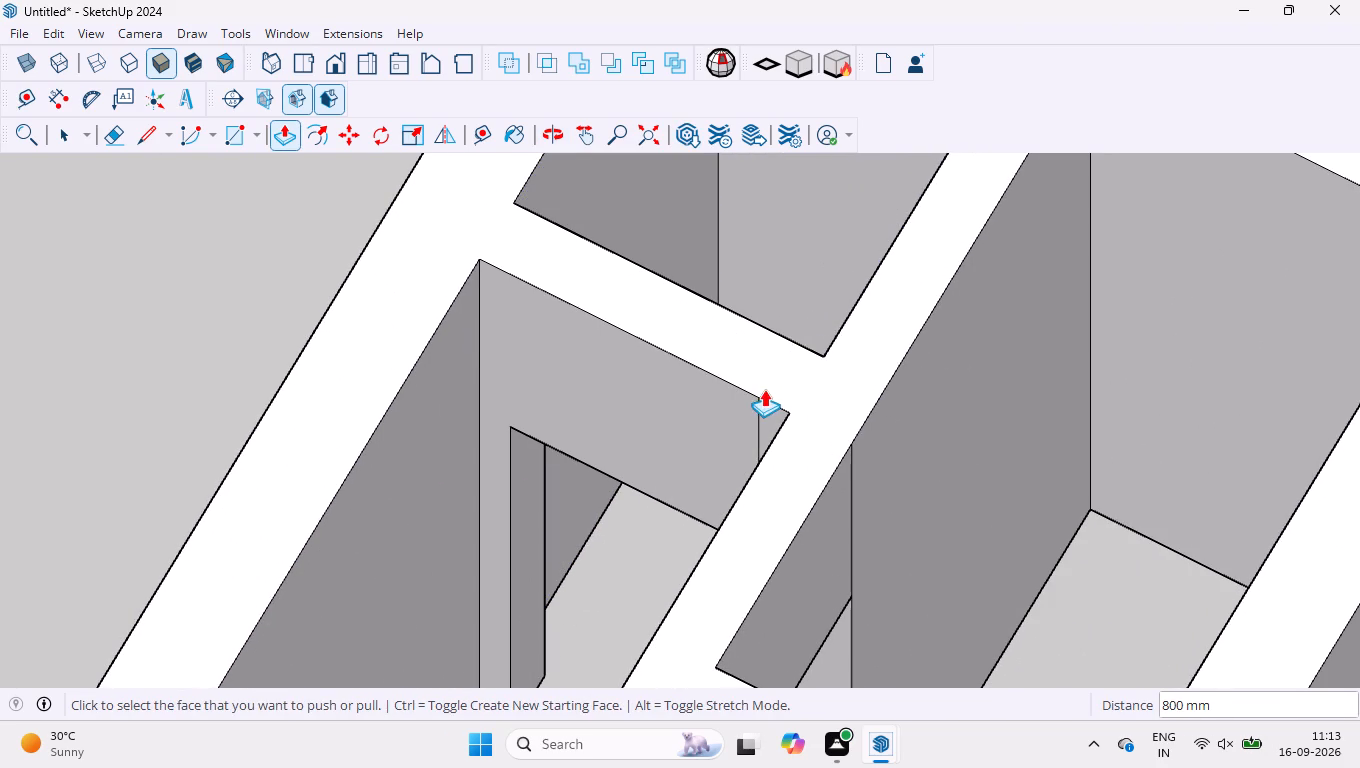
key("space")
Erase the seam lines beside the entrance opening and on the central wall's face and top at the nearest door opening.
scroll(623, 321, "down", 14)
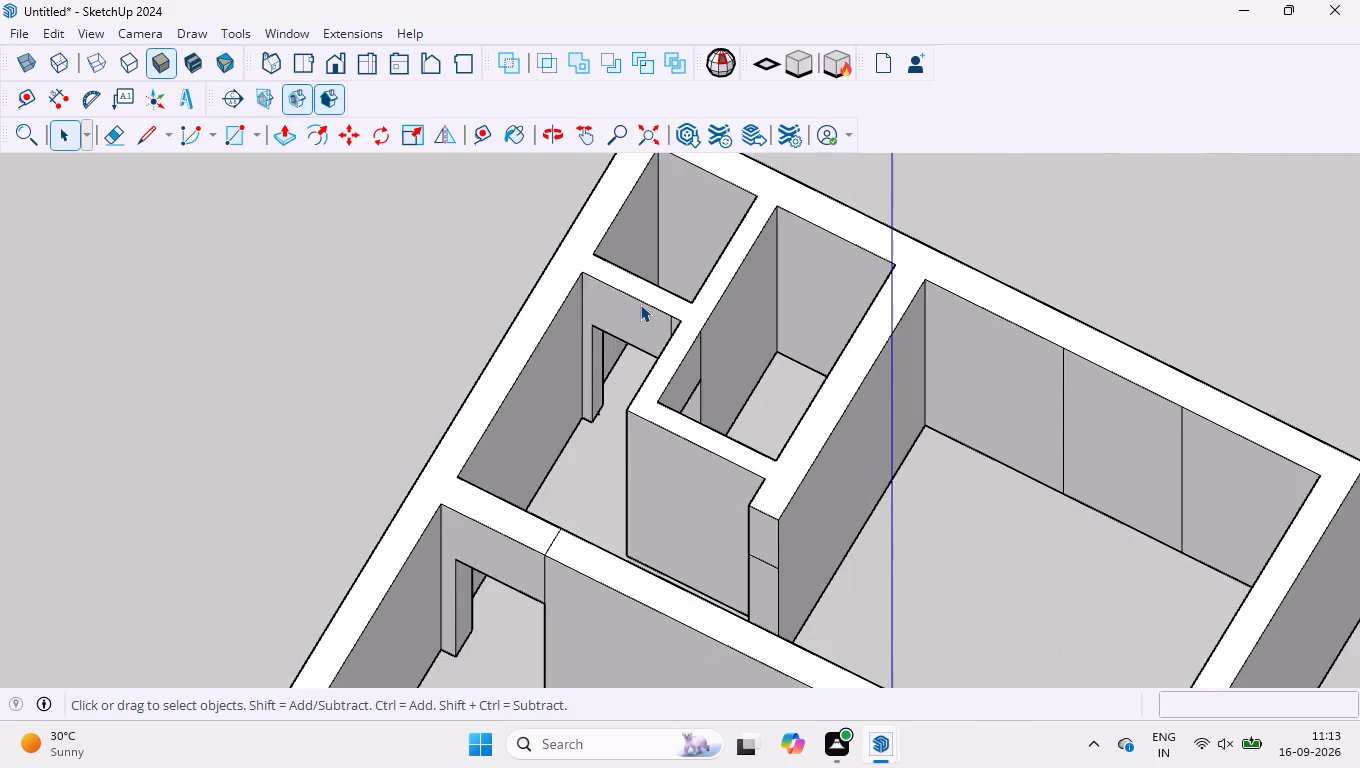
scroll(644, 295, "down", 2)
scroll(742, 320, "down", 10)
middle_click_drag(1085, 478, 1071, 508)
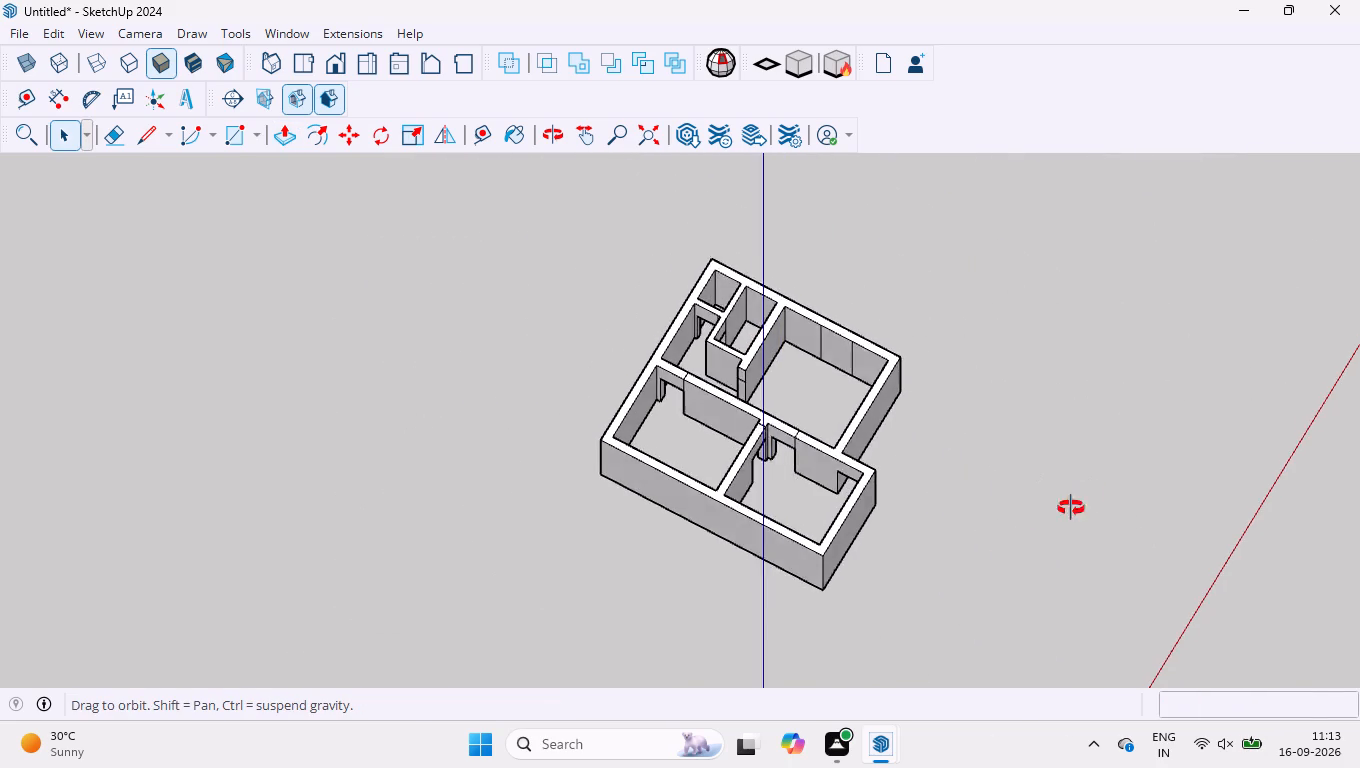
middle_click_drag(1071, 508, 392, 336)
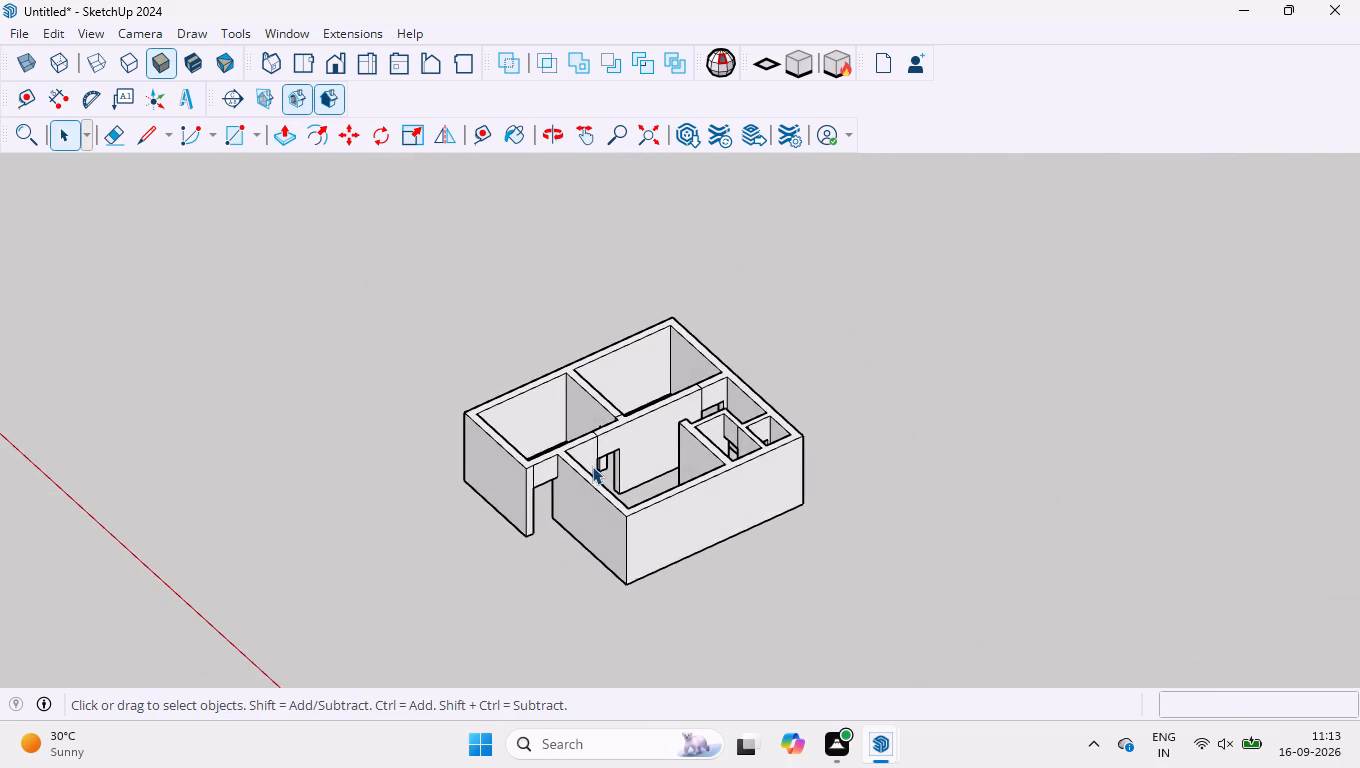
scroll(592, 466, "up", 14)
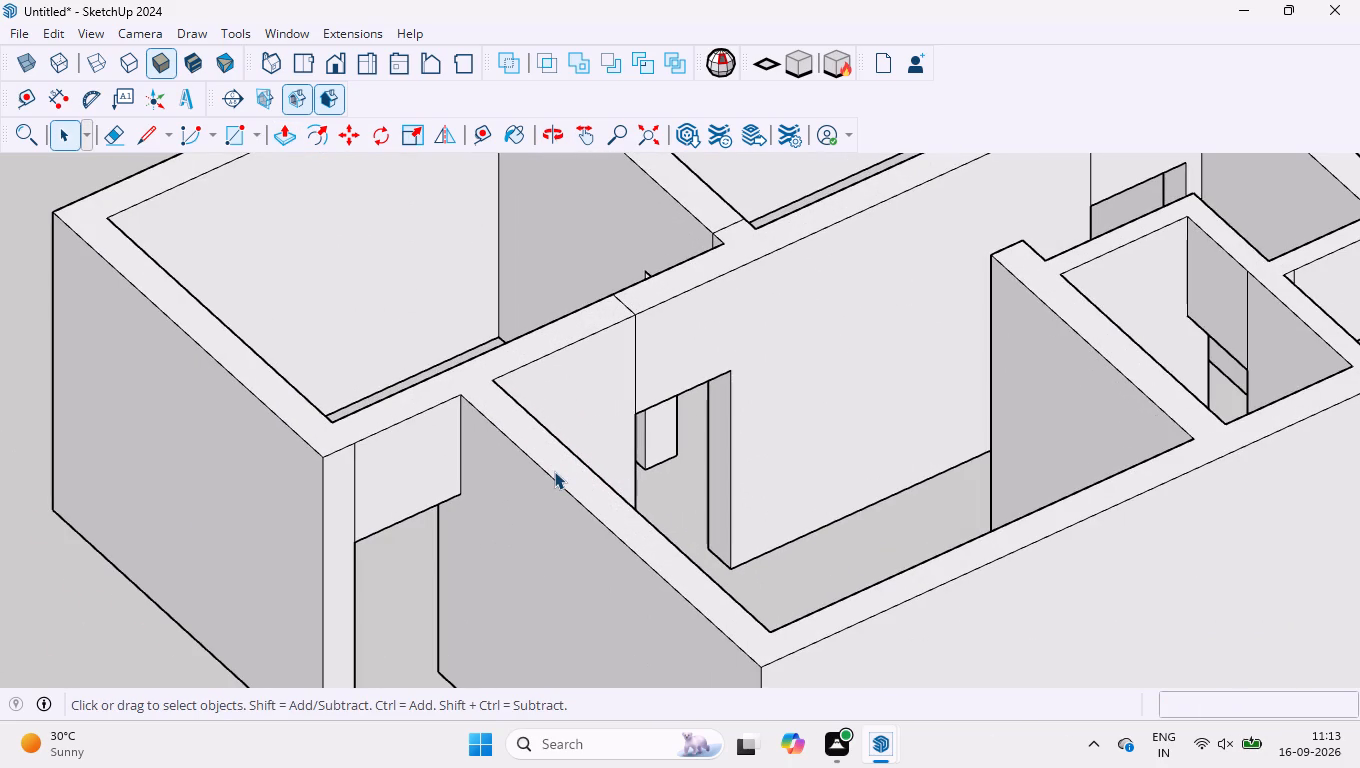
key("e")
left_click_drag(382, 474, 342, 493)
left_click_drag(719, 338, 593, 379)
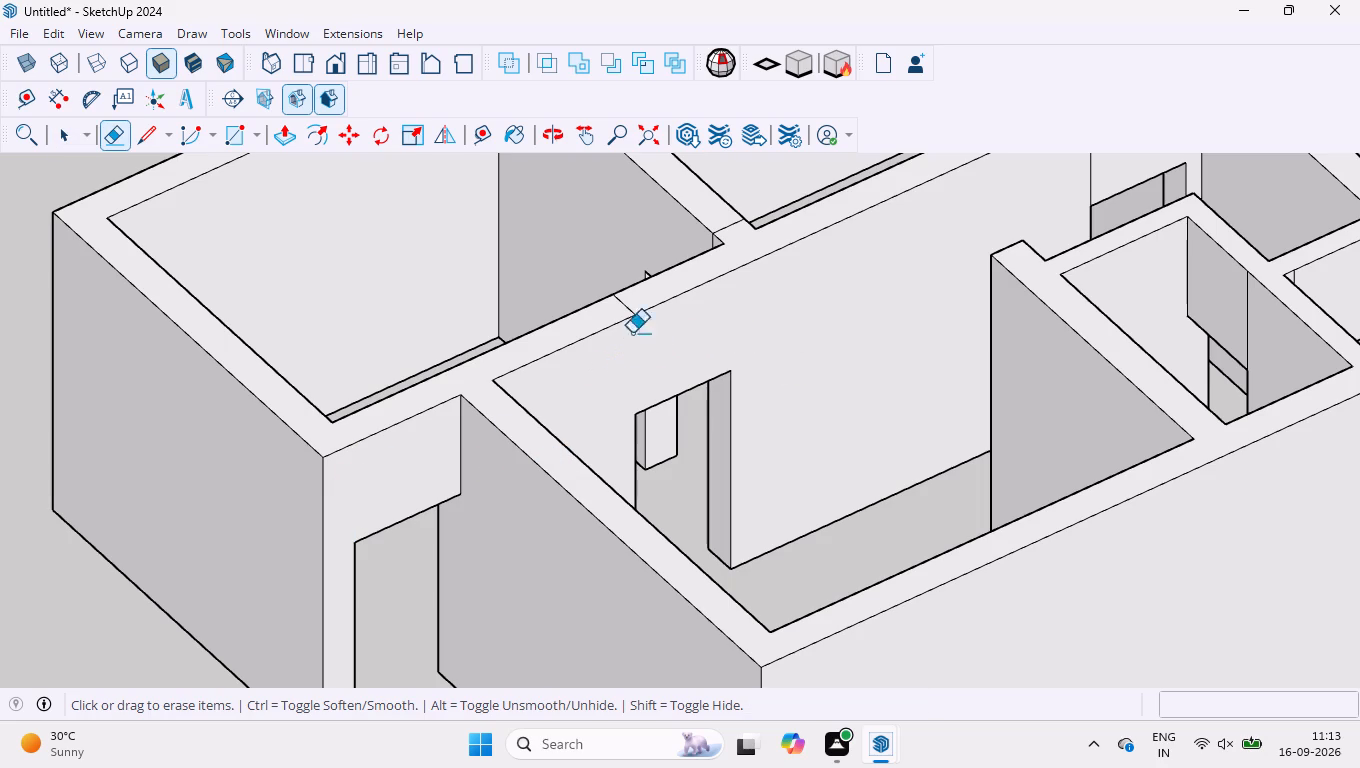
left_click_drag(645, 296, 606, 308)
Erase the seam lines on the top and both faces of the partition between the two rooms, where it meets the central wall.
middle_click_drag(515, 291, 924, 405)
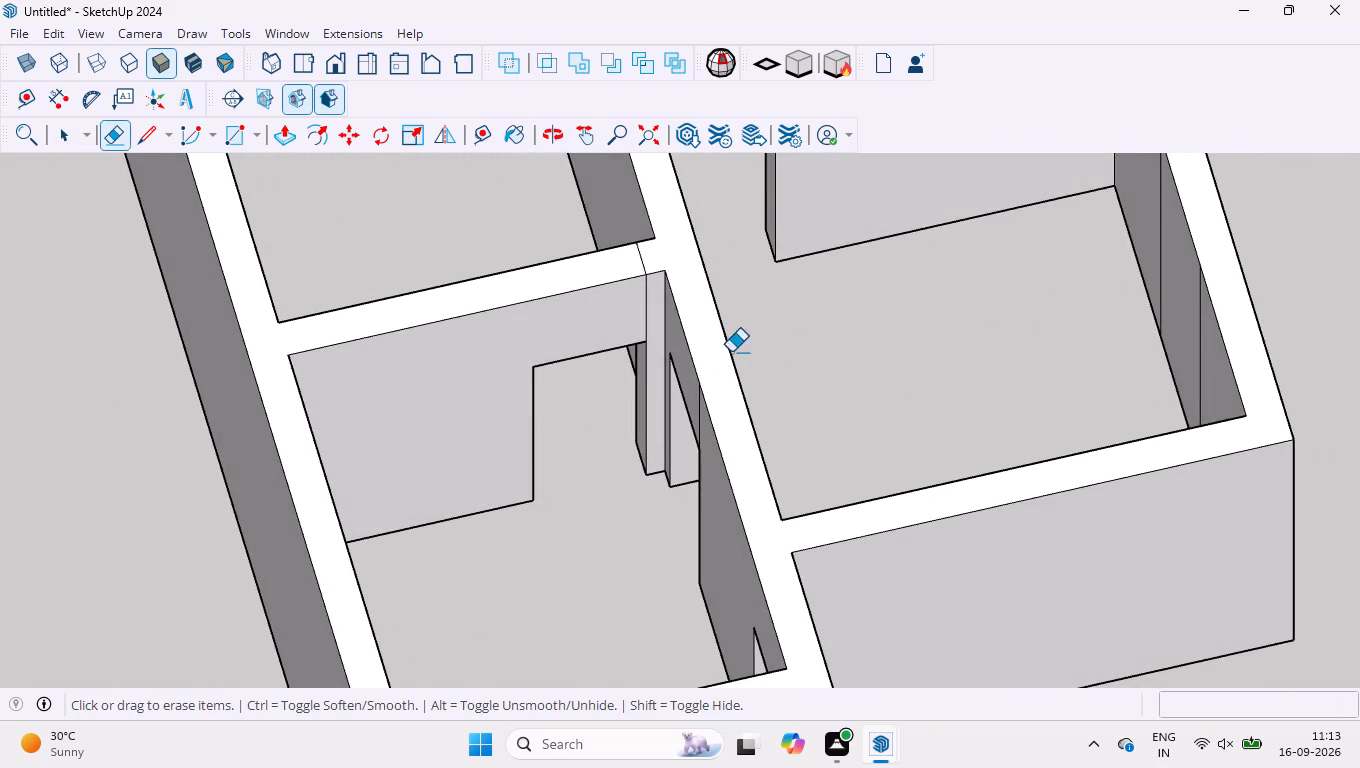
scroll(682, 370, "up", 5)
left_click_drag(717, 460, 707, 411)
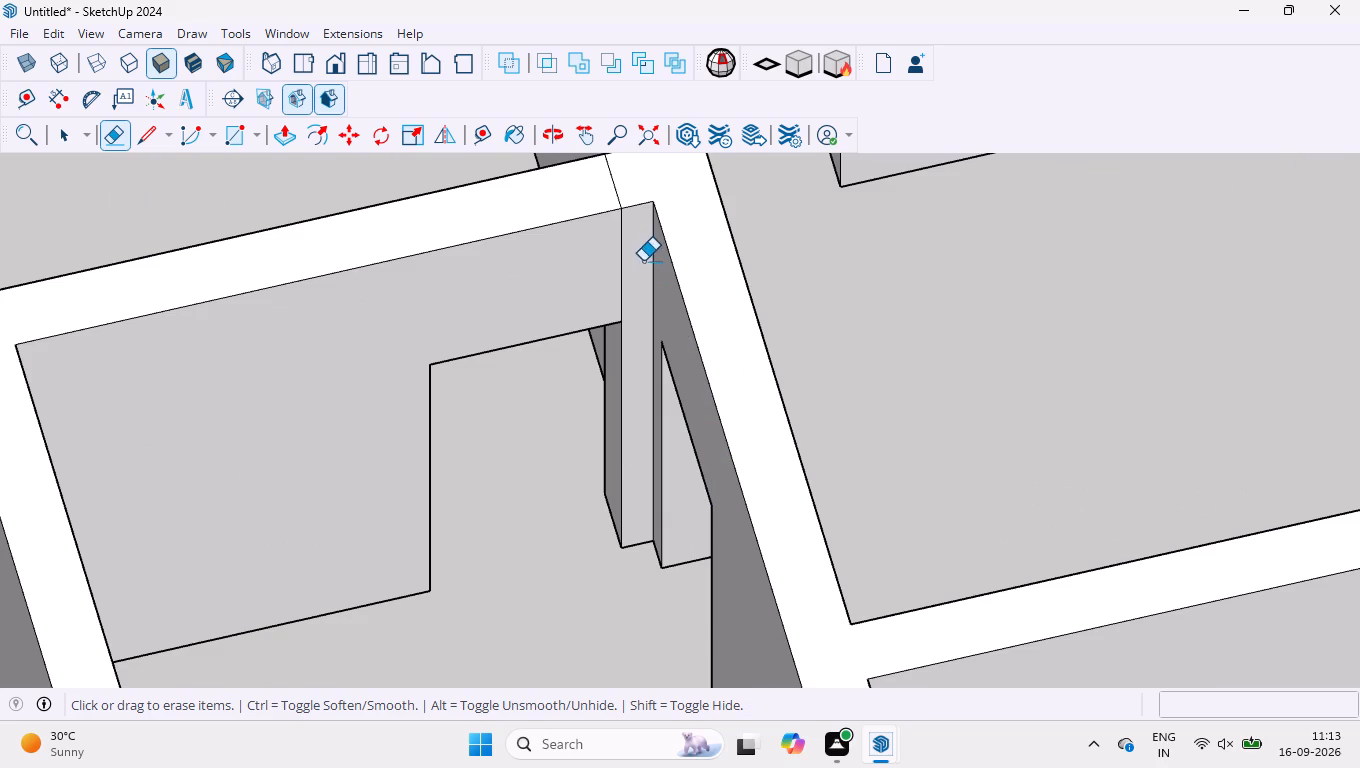
left_click_drag(643, 261, 587, 272)
left_click_drag(643, 186, 563, 191)
scroll(551, 357, "down", 3)
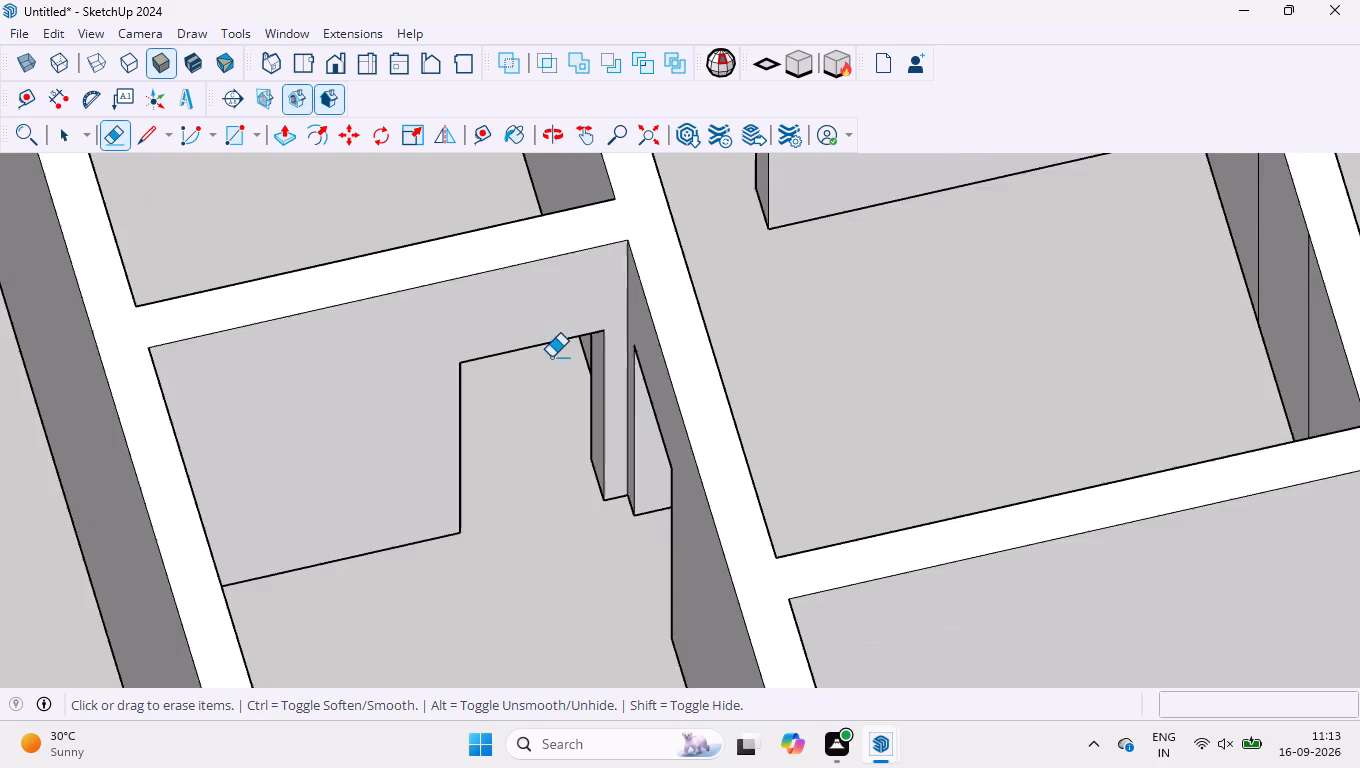
scroll(551, 357, "down", 7)
middle_click_drag(542, 318, 612, 567)
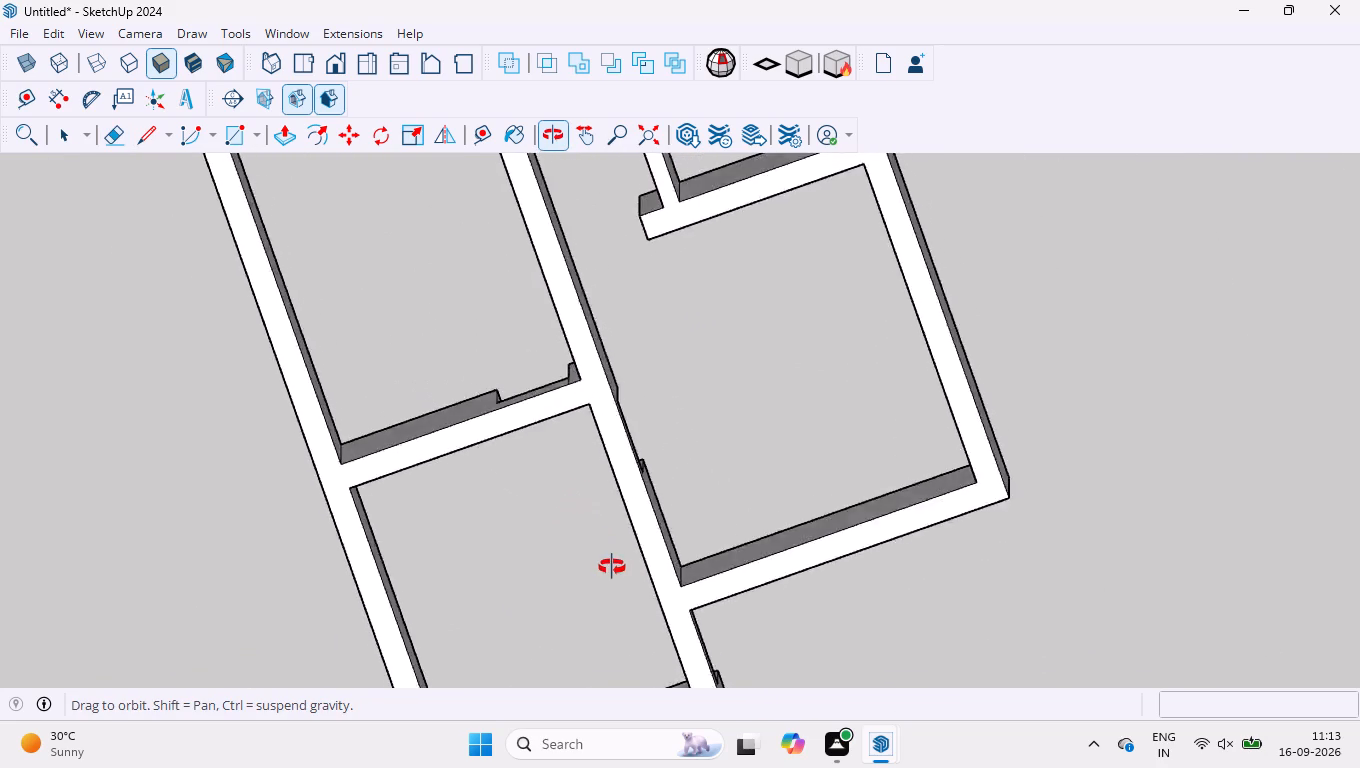
middle_click_drag(612, 567, 621, 585)
scroll(613, 389, "up", 12)
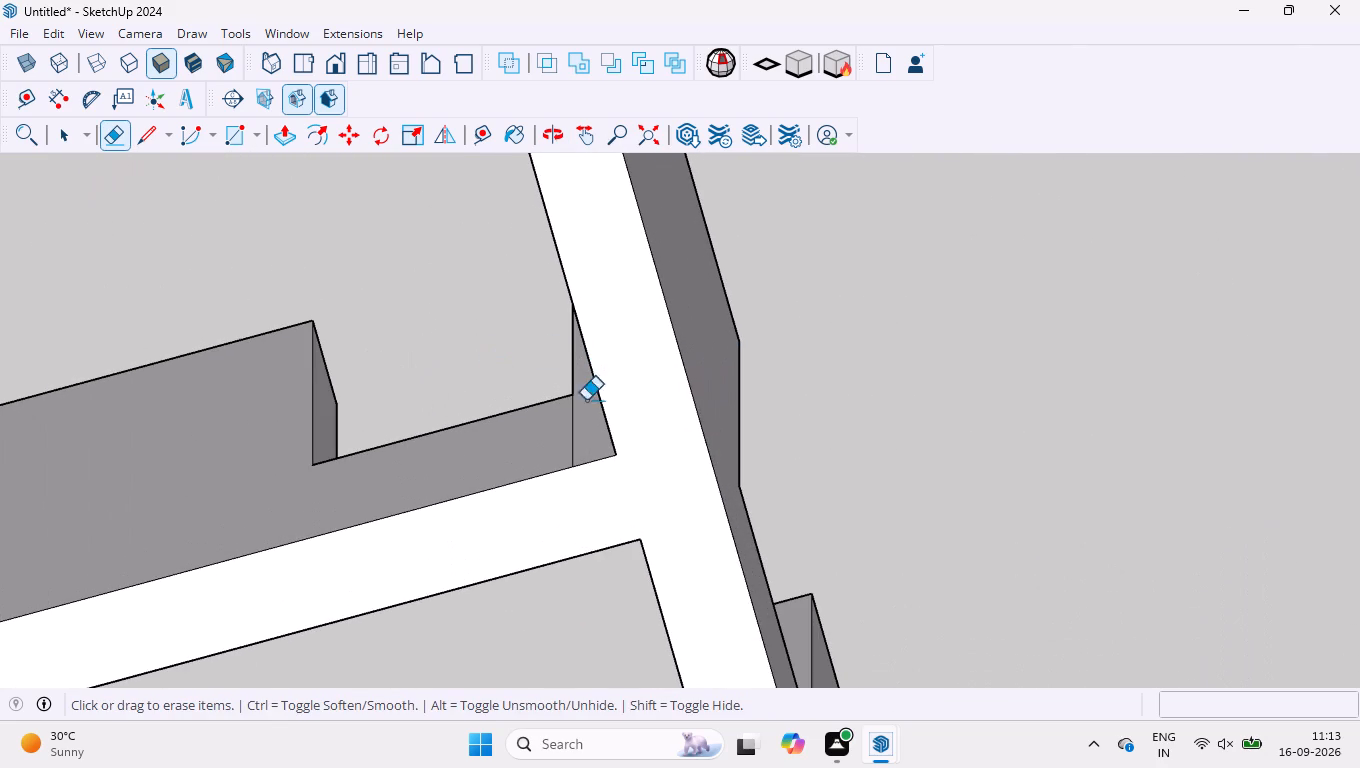
left_click_drag(583, 420, 547, 425)
Erase the seam lines on the top and both faces of the central wall at its far-end door opening.
scroll(592, 458, "down", 15)
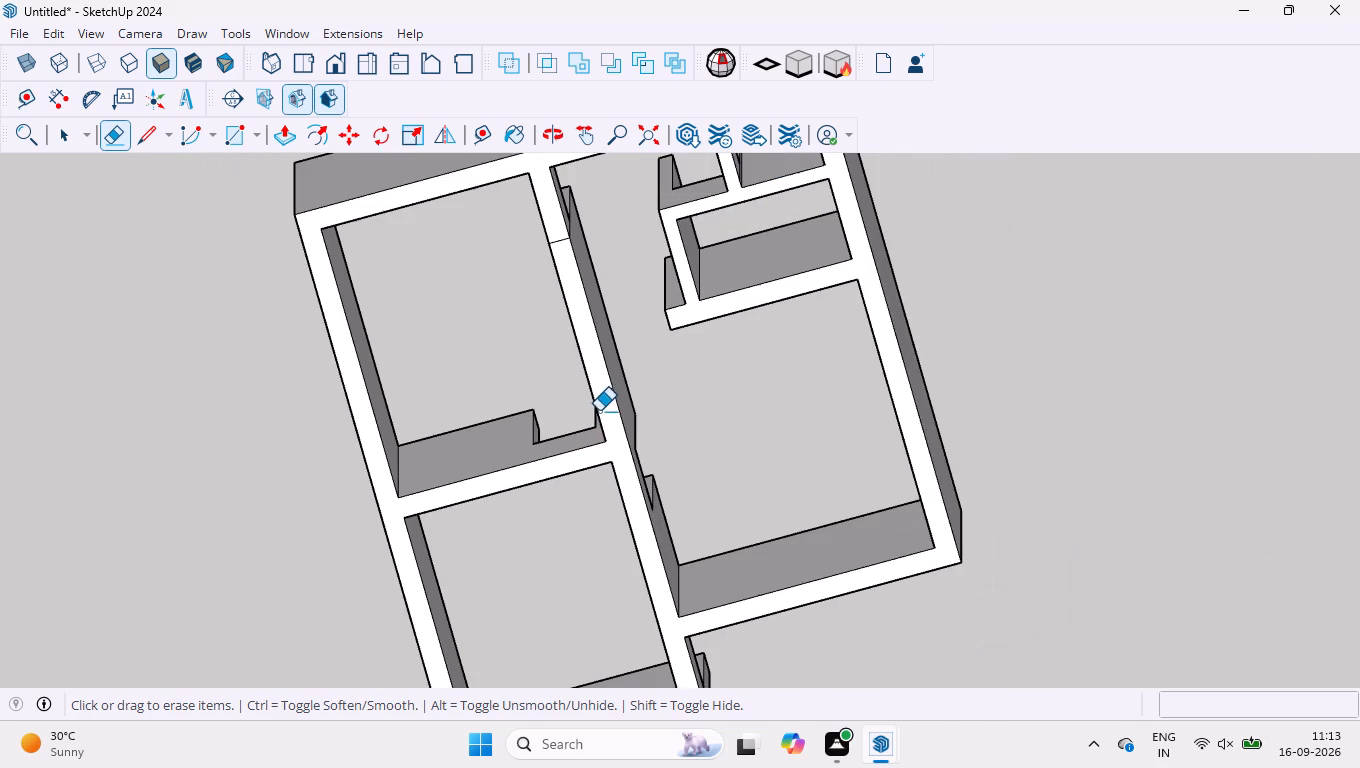
left_click_drag(552, 232, 564, 276)
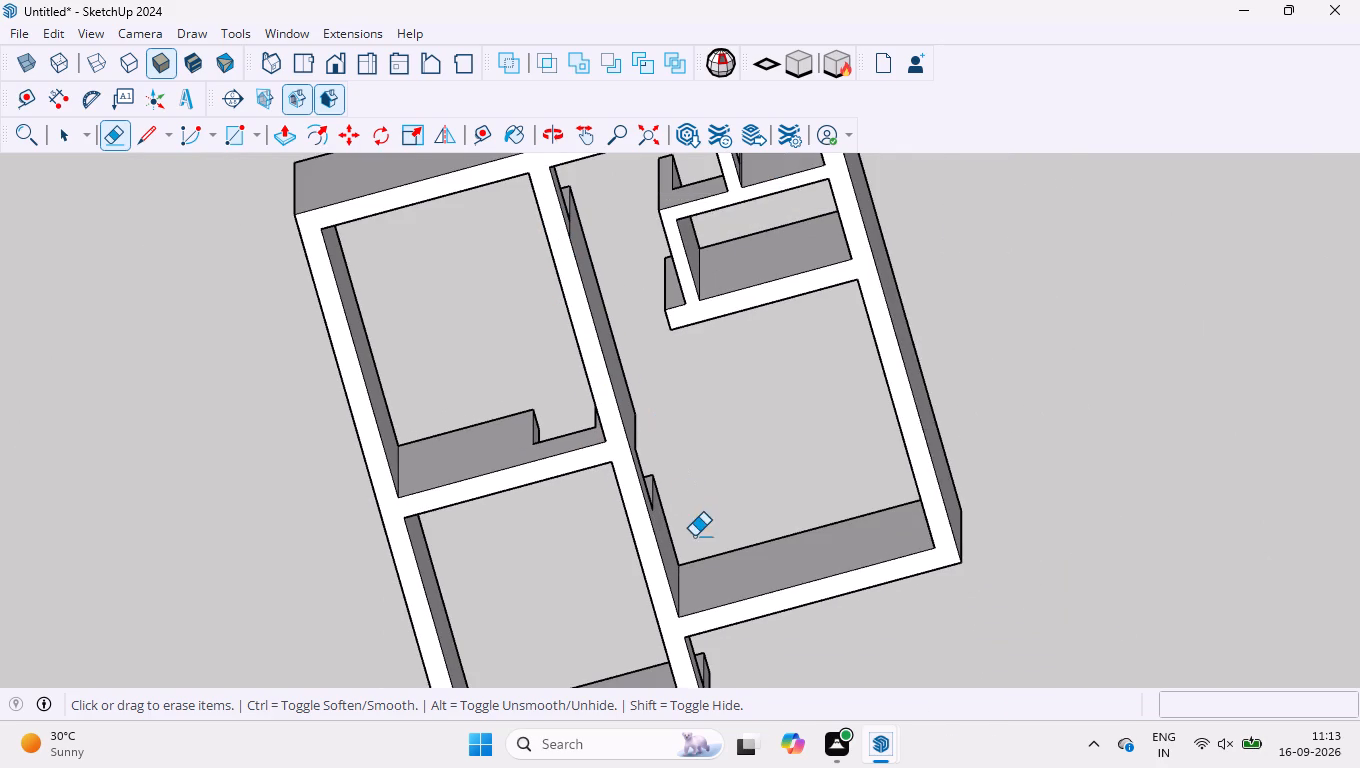
middle_click_drag(589, 505, 584, 269)
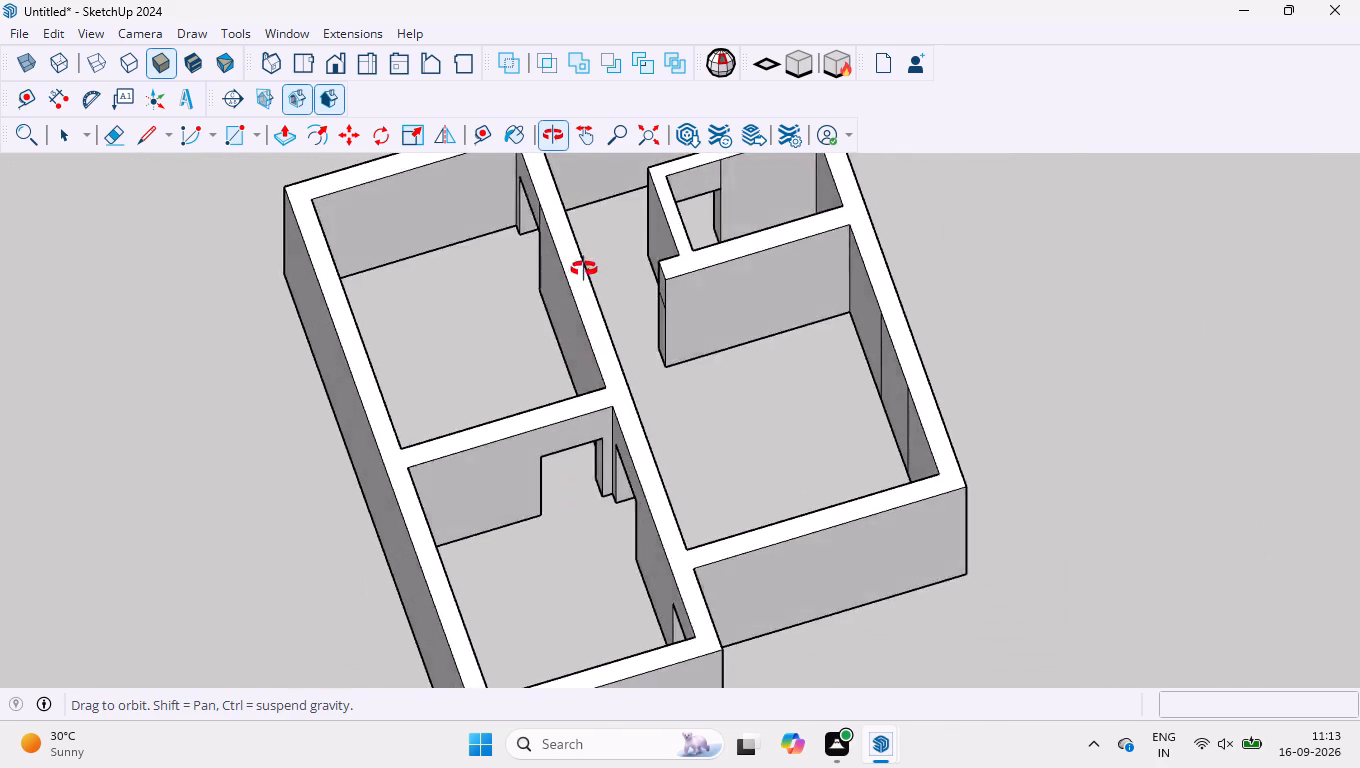
middle_click_drag(584, 269, 766, 182)
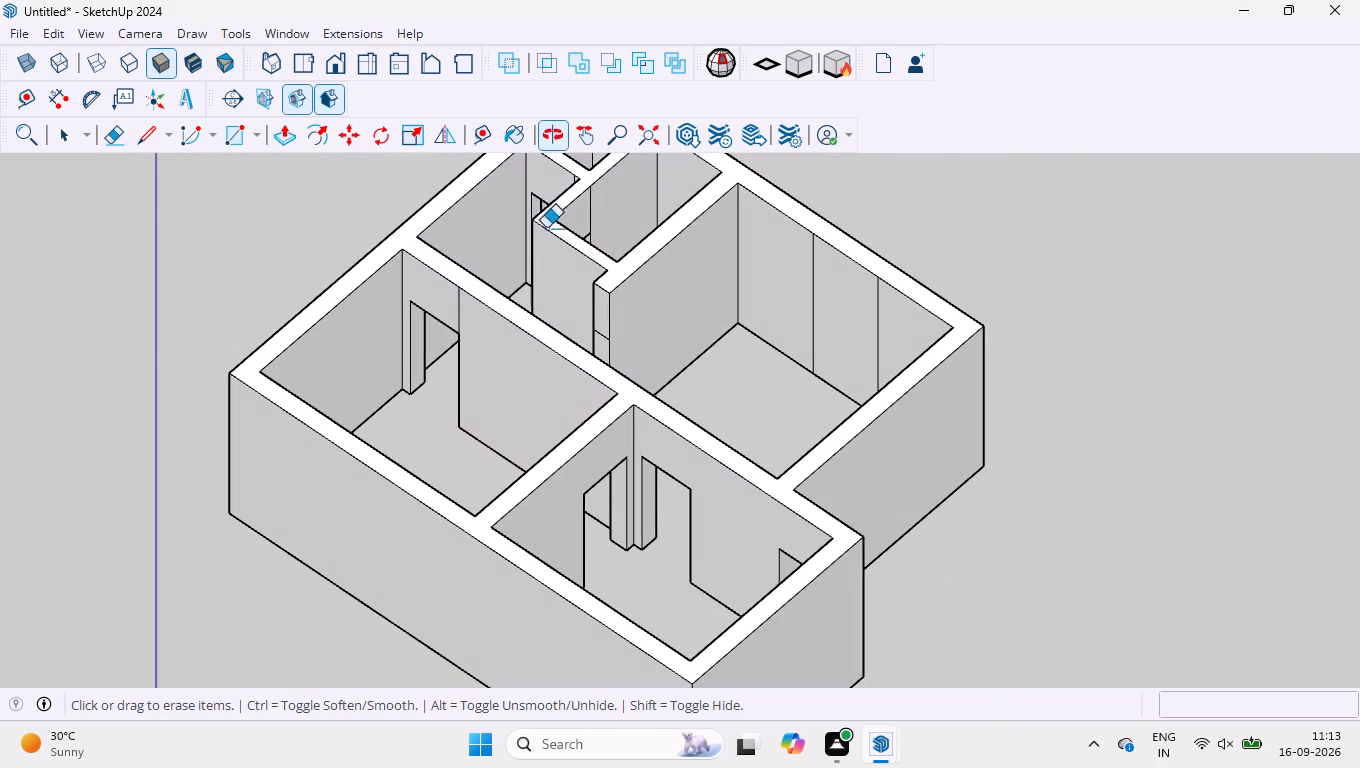
left_click_drag(477, 322, 442, 295)
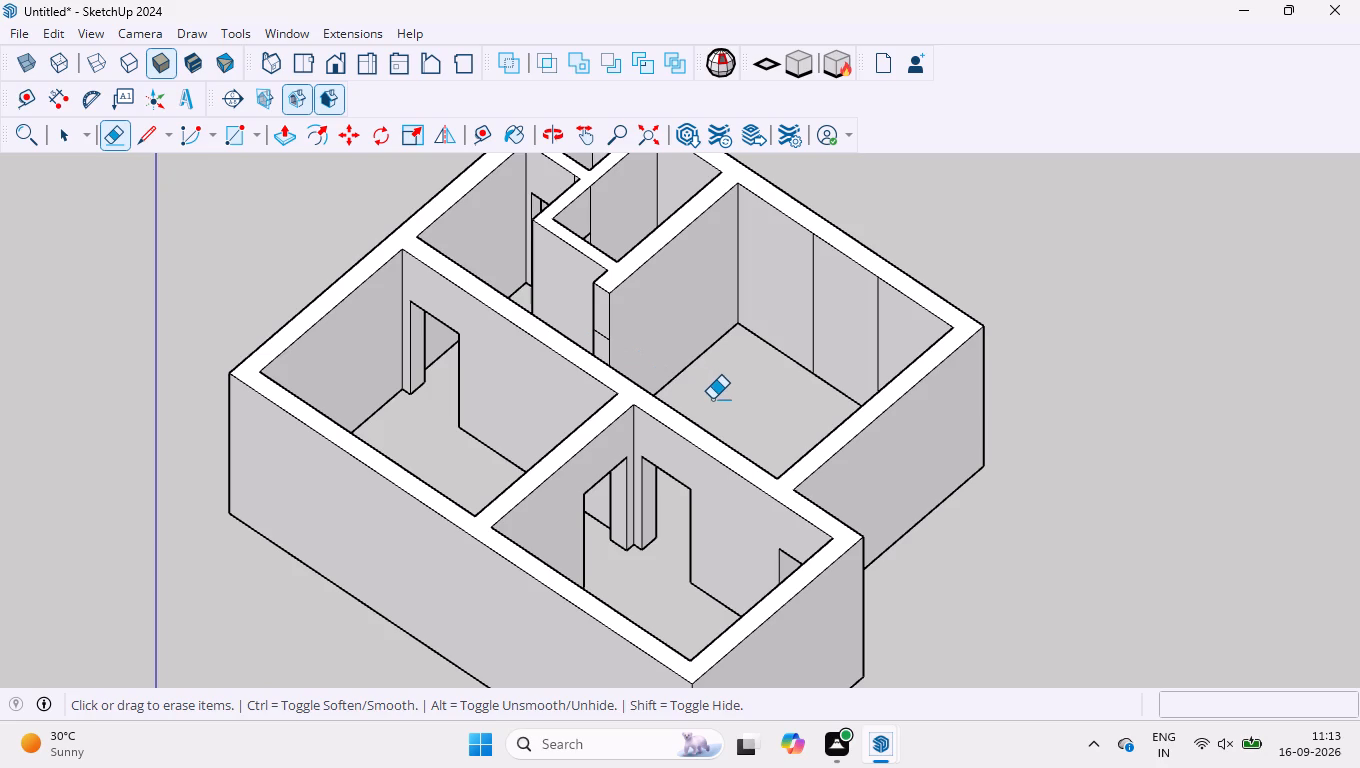
middle_click_drag(712, 399, 127, 291)
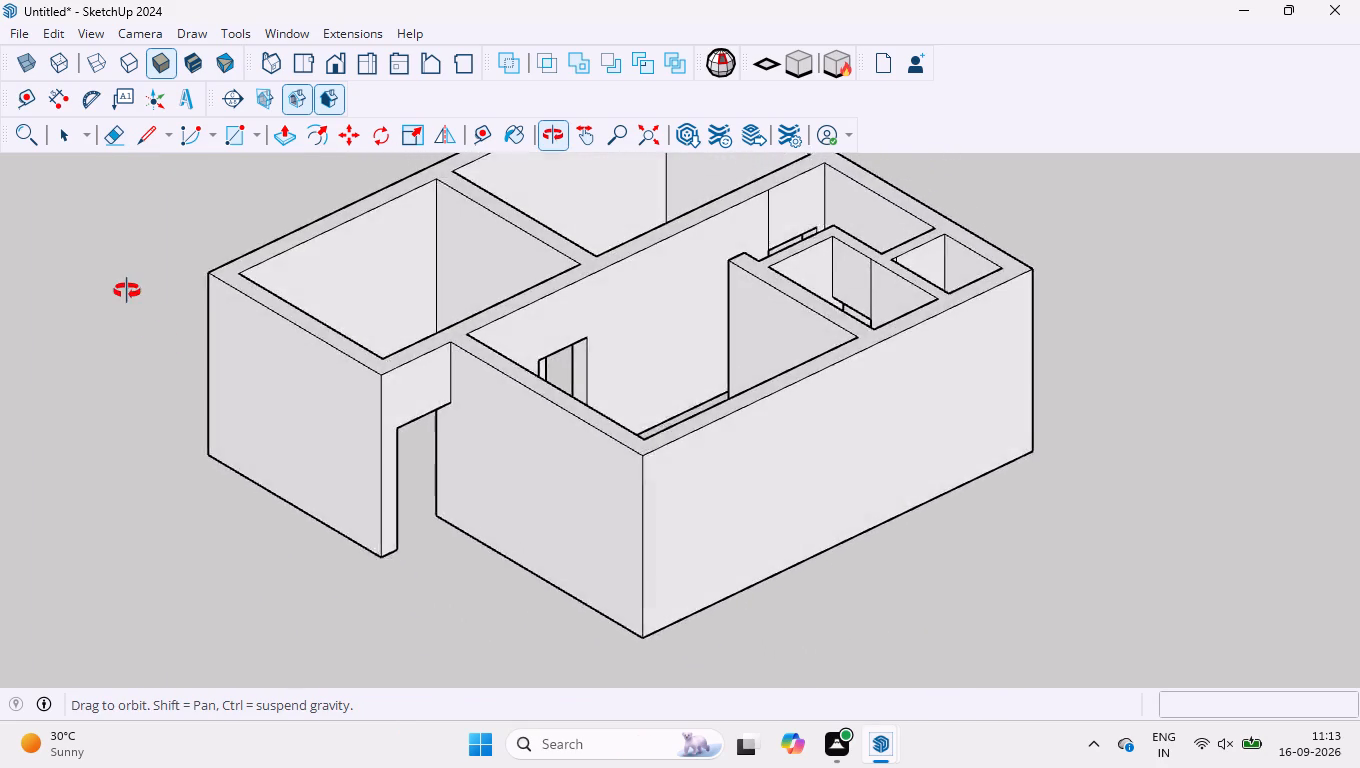
middle_click_drag(127, 291, 69, 341)
left_click_drag(818, 217, 742, 232)
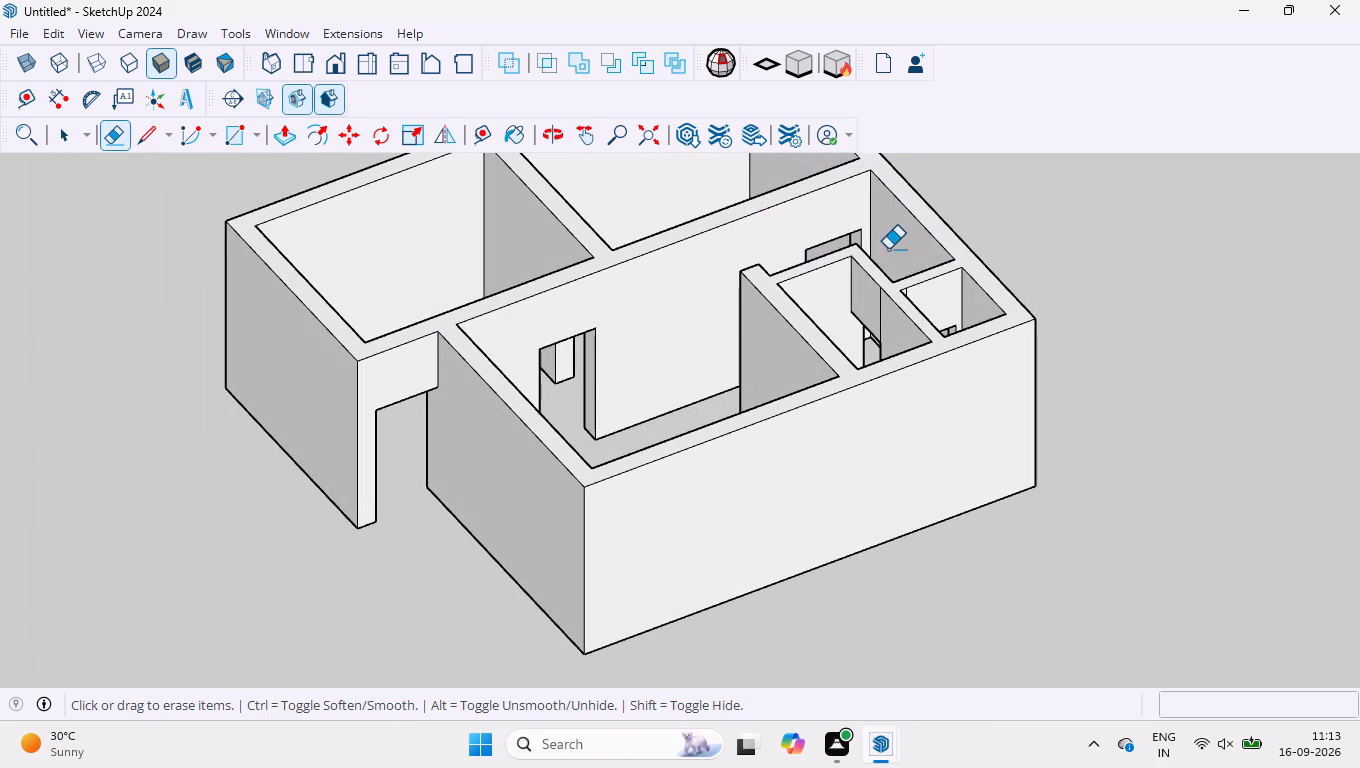
Erase the vertical seam lines beside the bridged openings of the small bathroom rooms.
scroll(901, 355, "up", 14)
left_click_drag(962, 339, 872, 258)
middle_click_drag(1119, 376, 897, 420)
left_click_drag(848, 495, 806, 511)
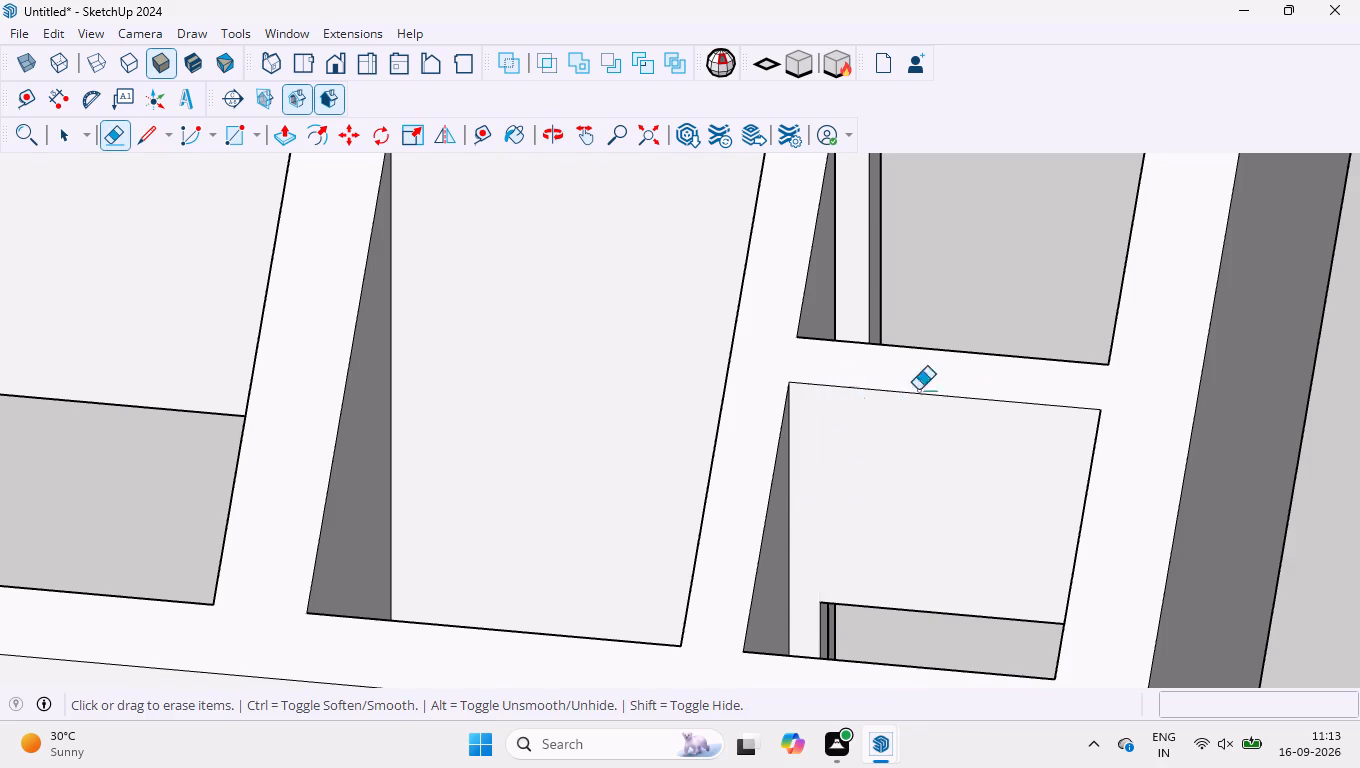
middle_click_drag(981, 368, 843, 596)
scroll(949, 347, "down", 7)
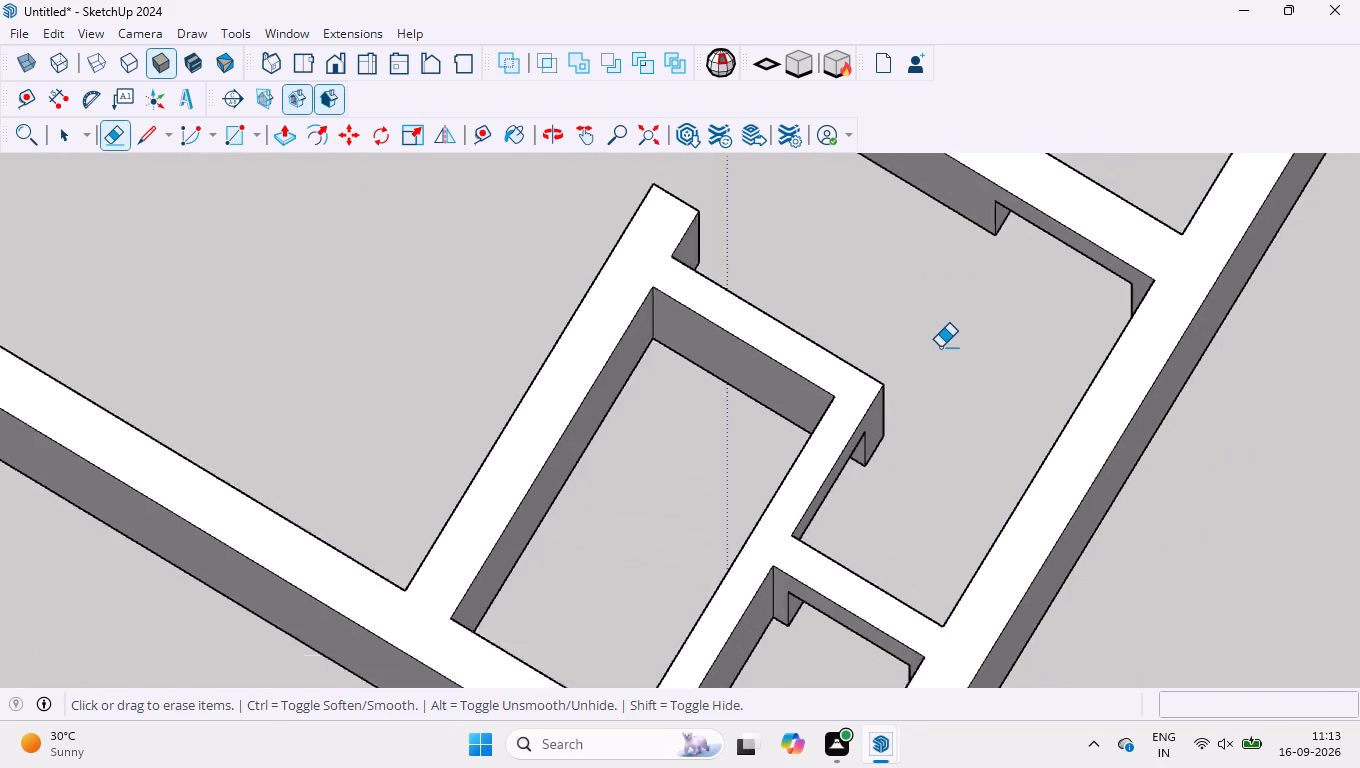
scroll(940, 347, "down", 2)
middle_click_drag(957, 350, 787, 426)
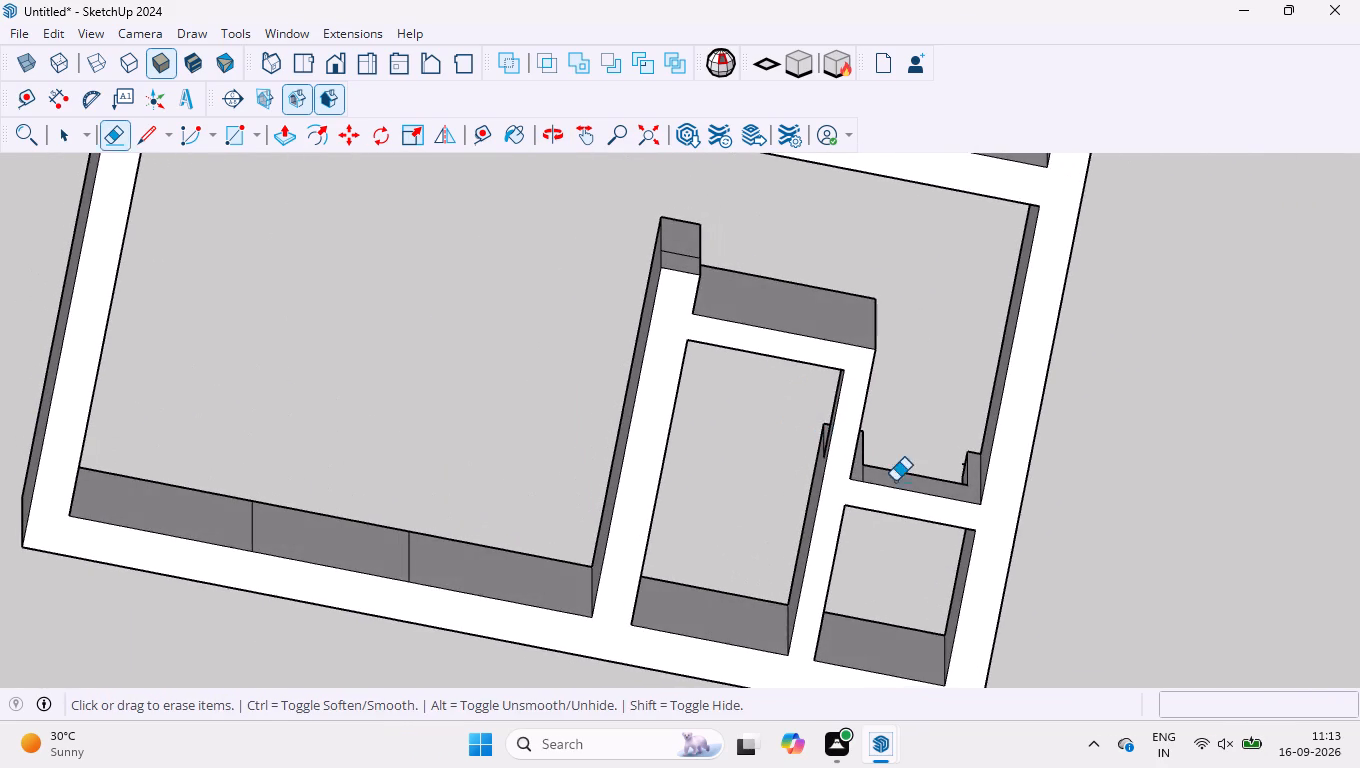
scroll(907, 501, "up", 9)
left_click_drag(867, 461, 836, 462)
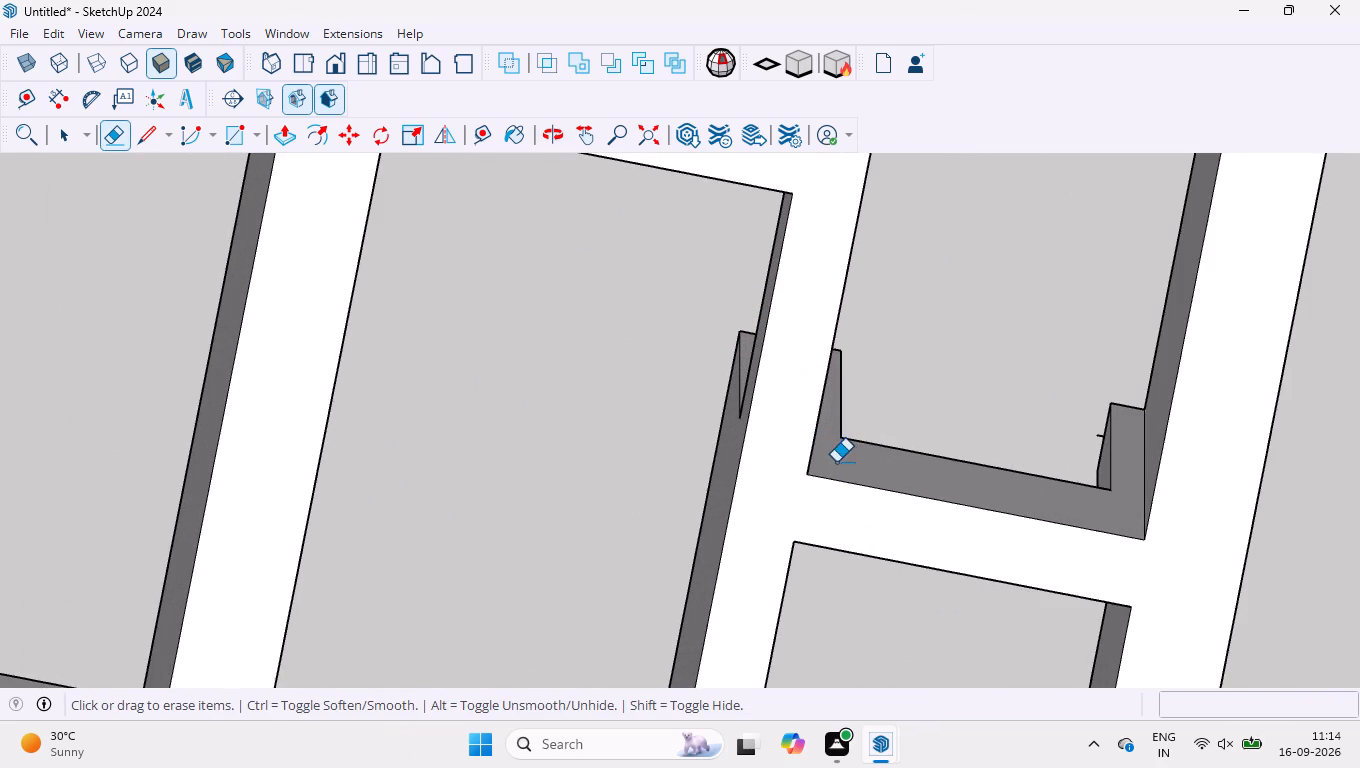
Erase the short stray line beside the door jamb near the small room's opening.
scroll(807, 364, "down", 3)
scroll(986, 401, "up", 4)
scroll(1074, 451, "up", 11)
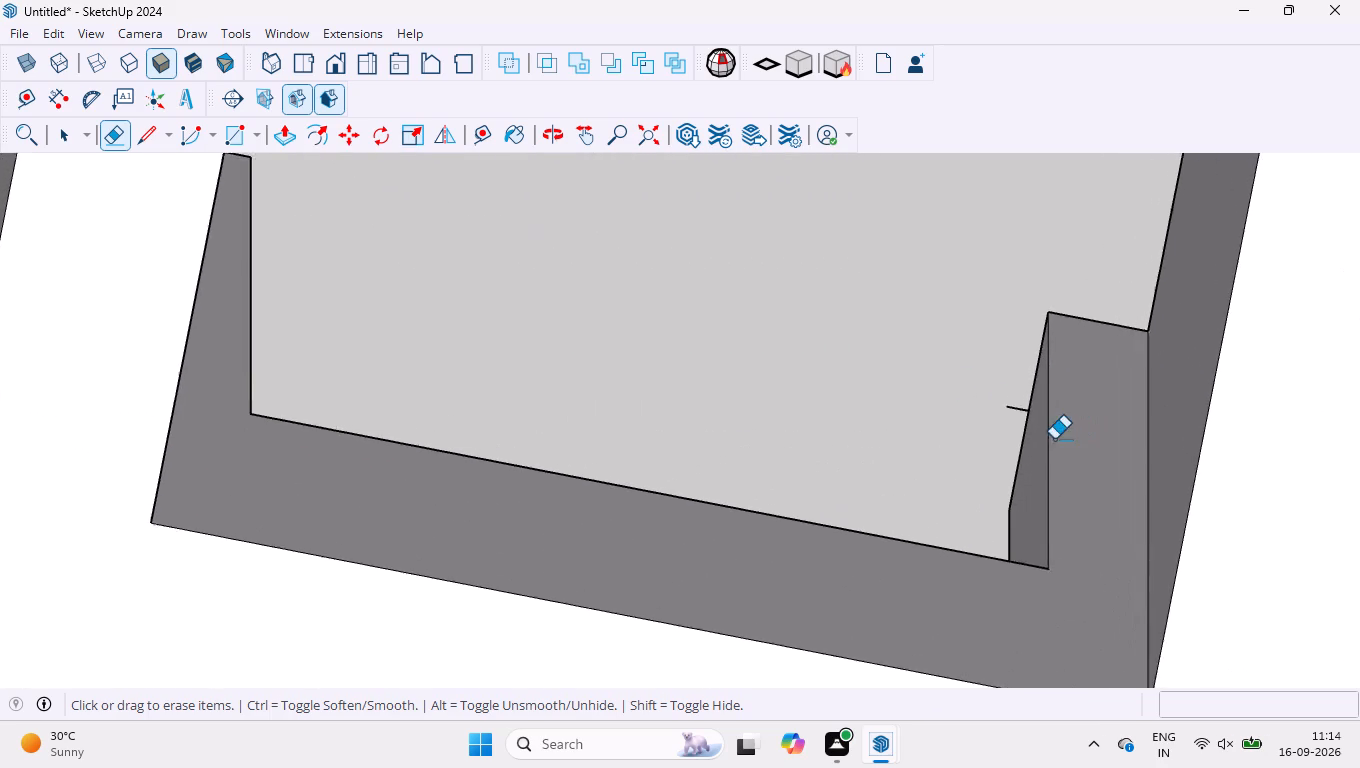
scroll(1054, 439, "up", 7)
left_click_drag(986, 364, 974, 395)
Erase the two vertical seam lines on the outer wall's inner face in the largest room.
scroll(884, 366, "down", 13)
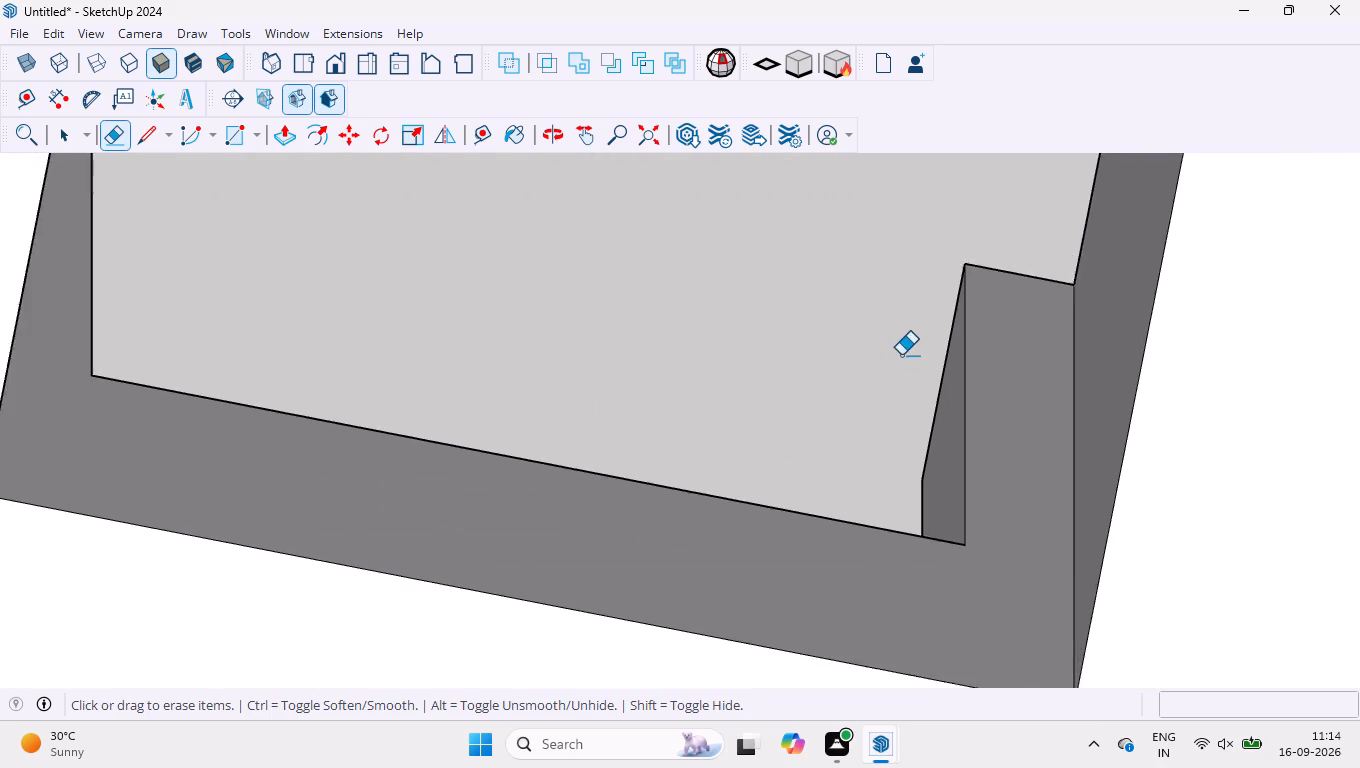
scroll(901, 355, "down", 15)
scroll(919, 365, "down", 6)
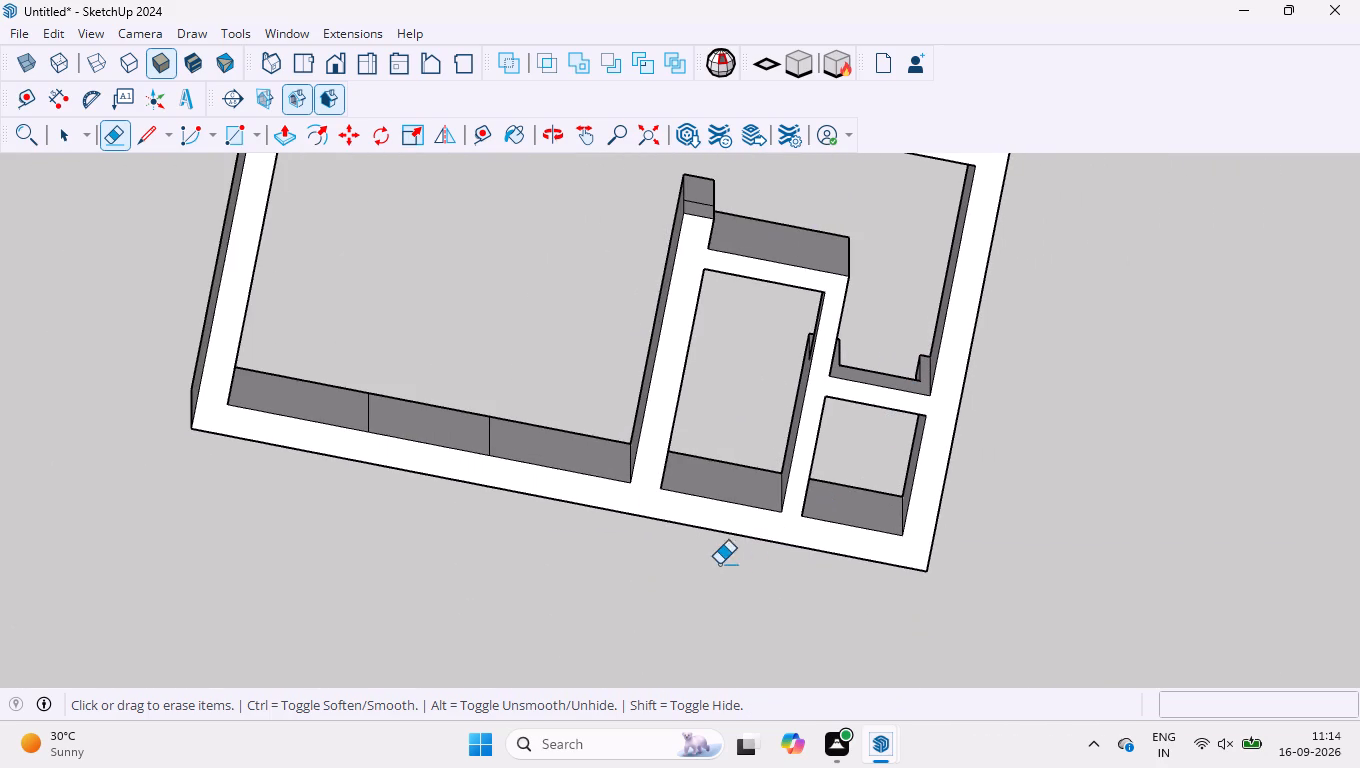
left_click_drag(527, 431, 362, 411)
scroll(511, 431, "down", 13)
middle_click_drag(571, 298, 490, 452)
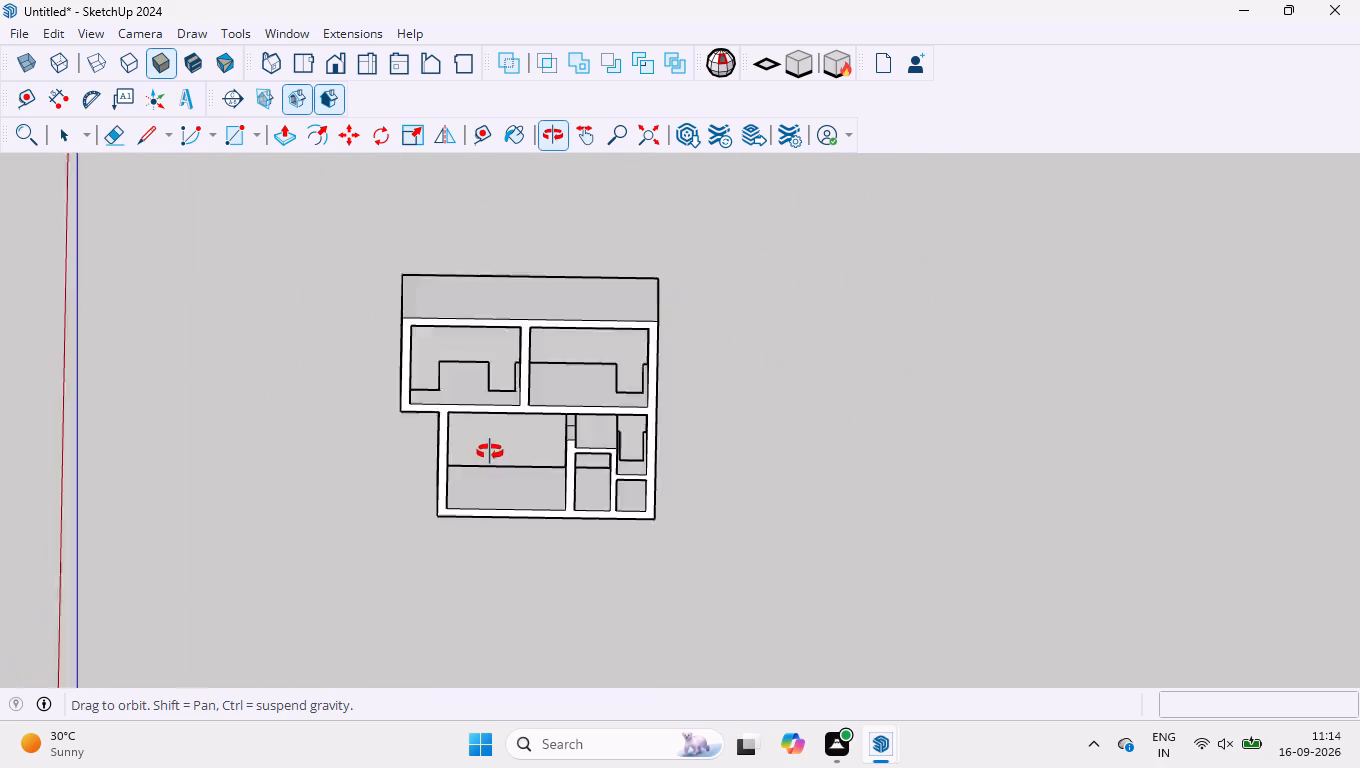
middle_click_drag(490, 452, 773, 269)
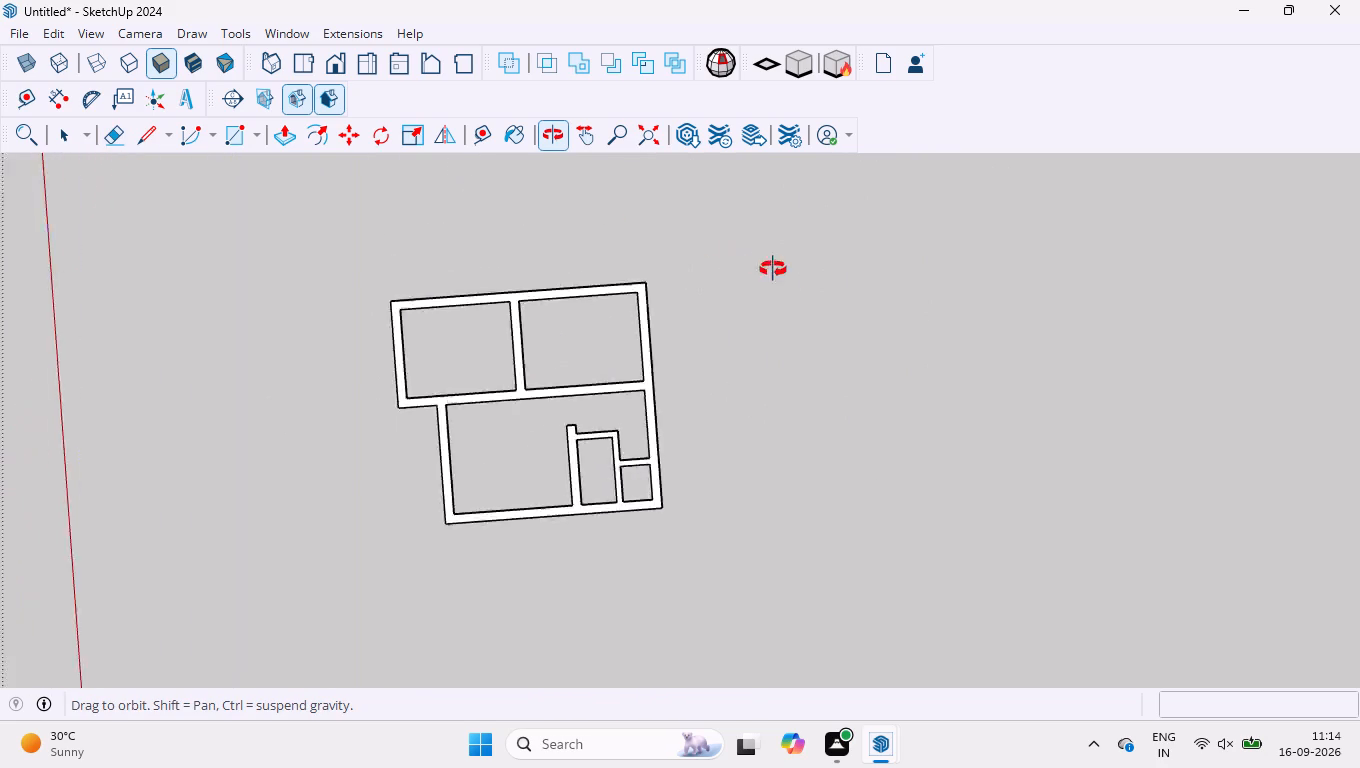
Run Solid Inspector² on the entire wall model, fix its stray edges, and view the nested instances information.
middle_click_drag(773, 269, 798, 301)
scroll(500, 398, "up", 4)
key("space")
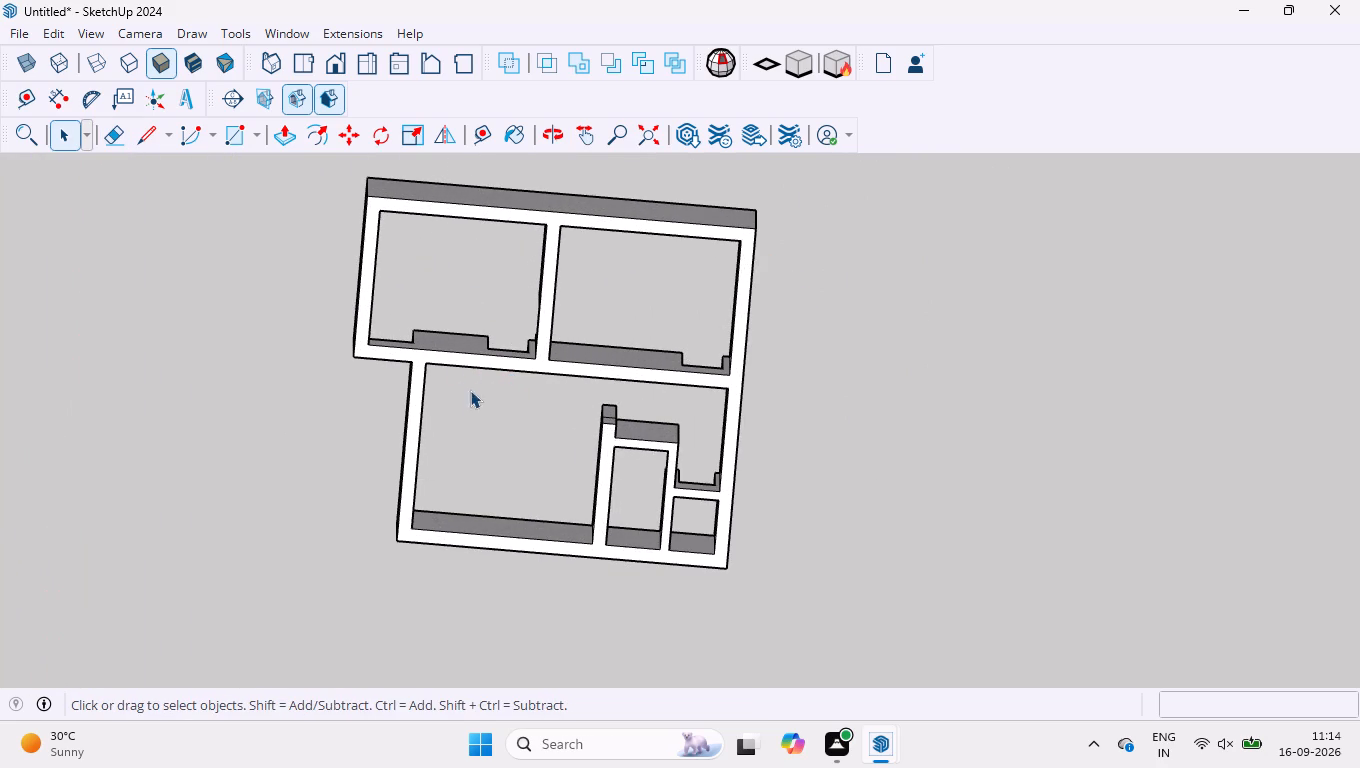
scroll(468, 404, "down", 3)
left_click_drag(354, 192, 761, 586)
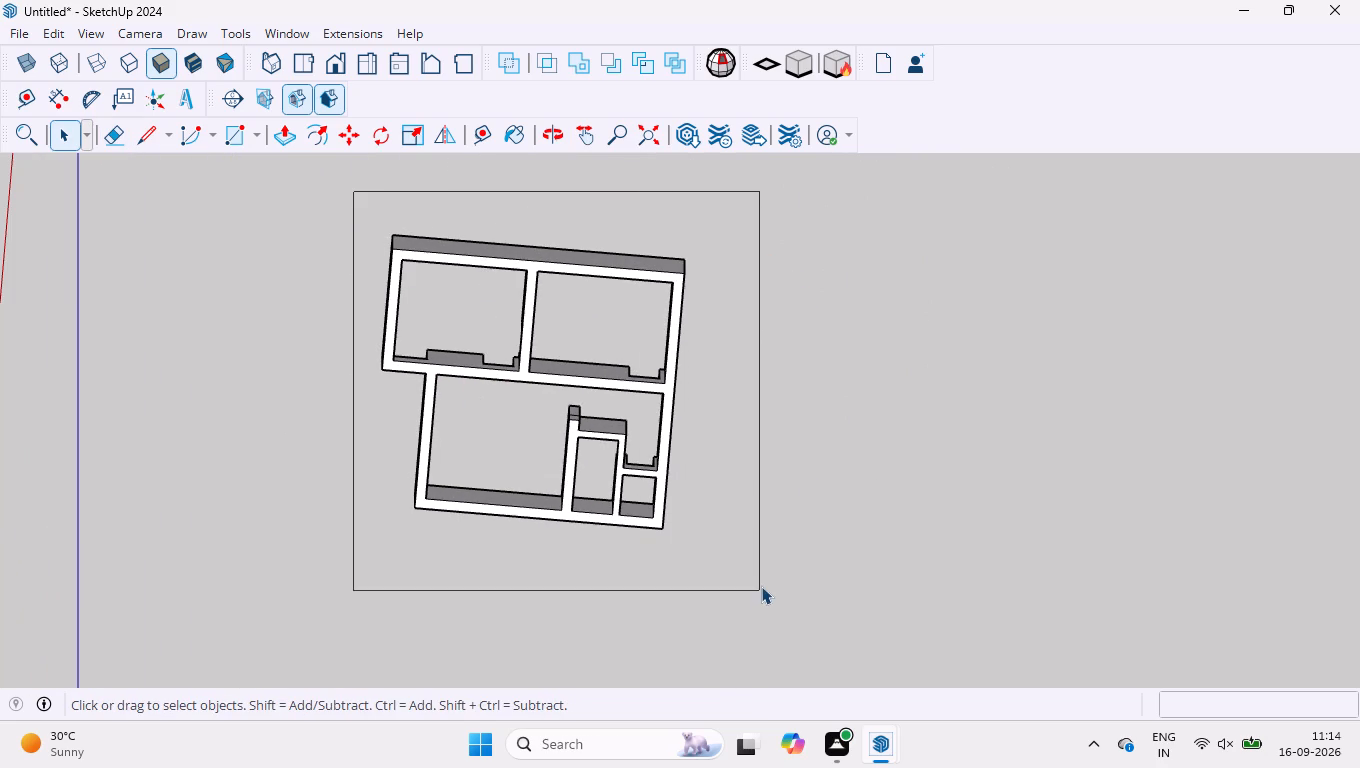
left_click_drag(761, 586, 760, 590)
left_click(720, 65)
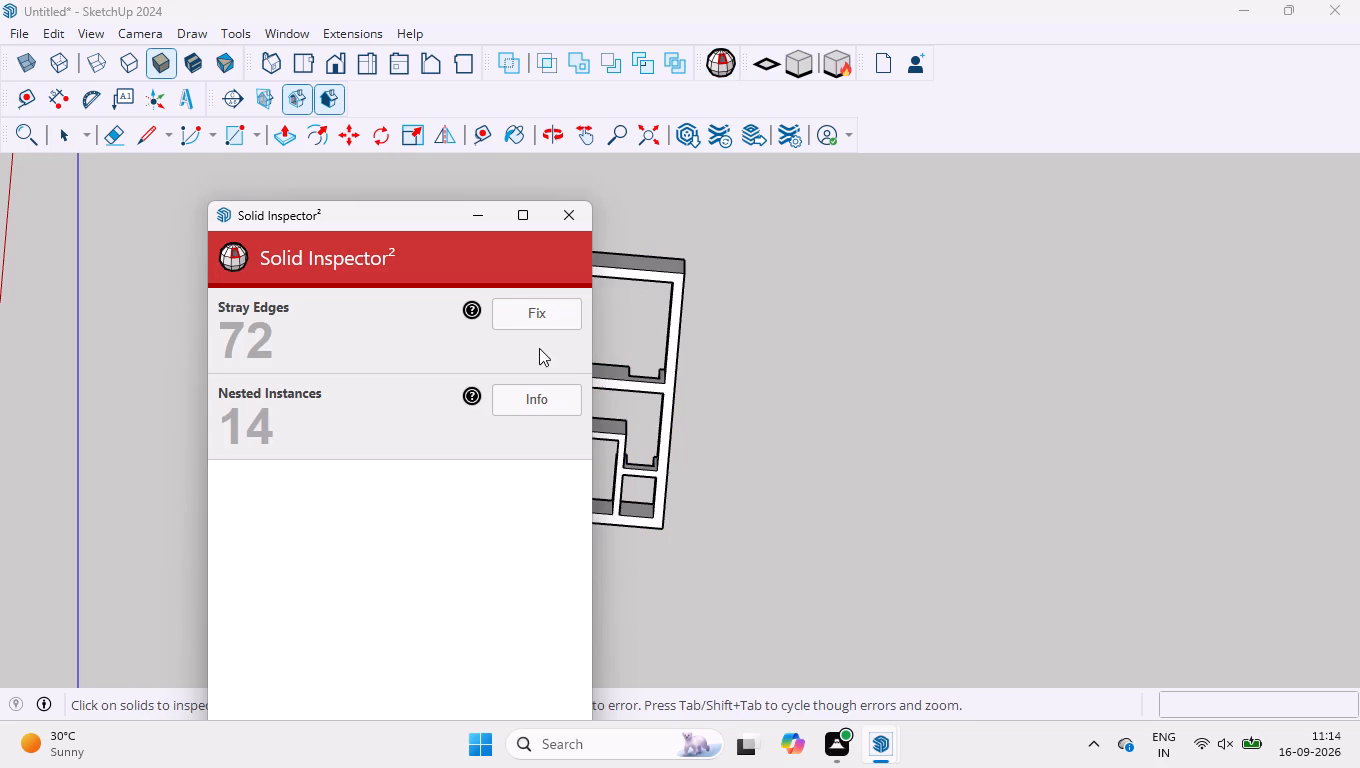
left_click(540, 320)
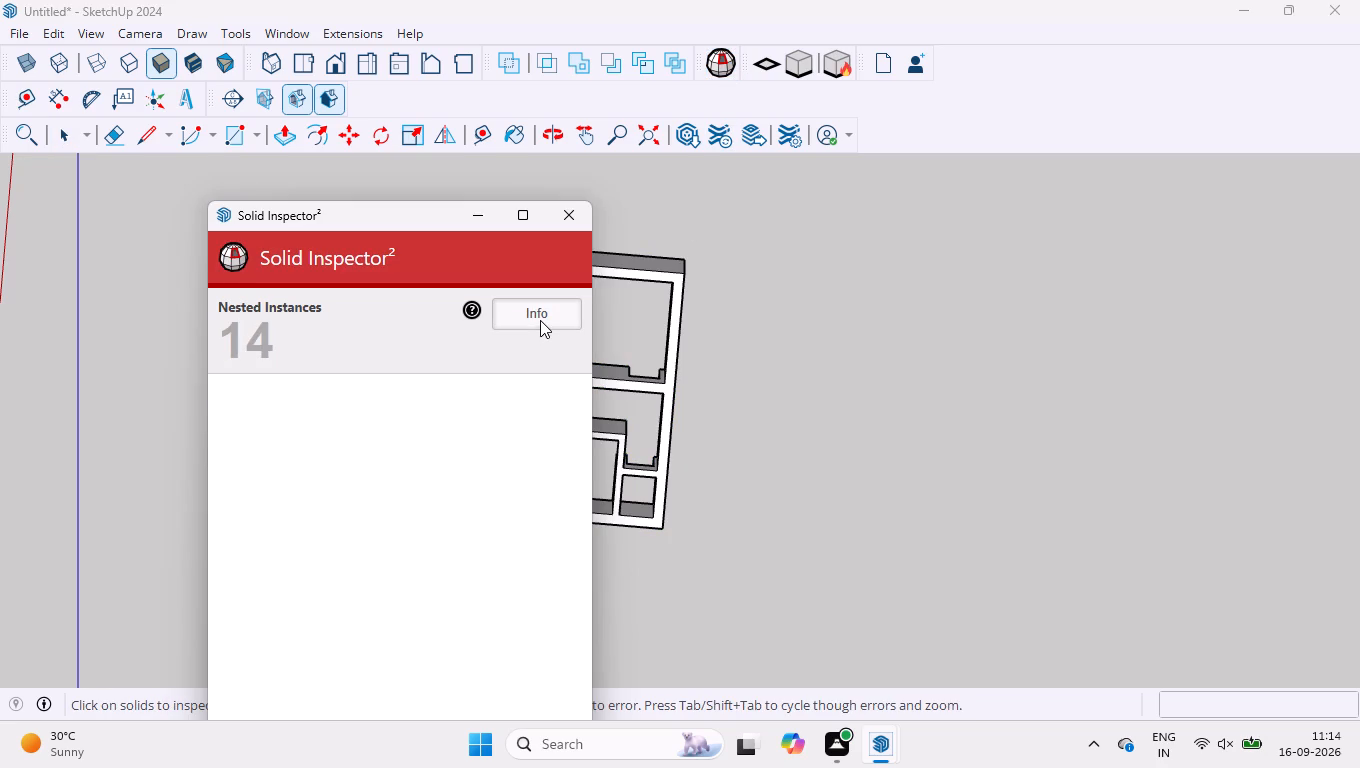
left_click(540, 320)
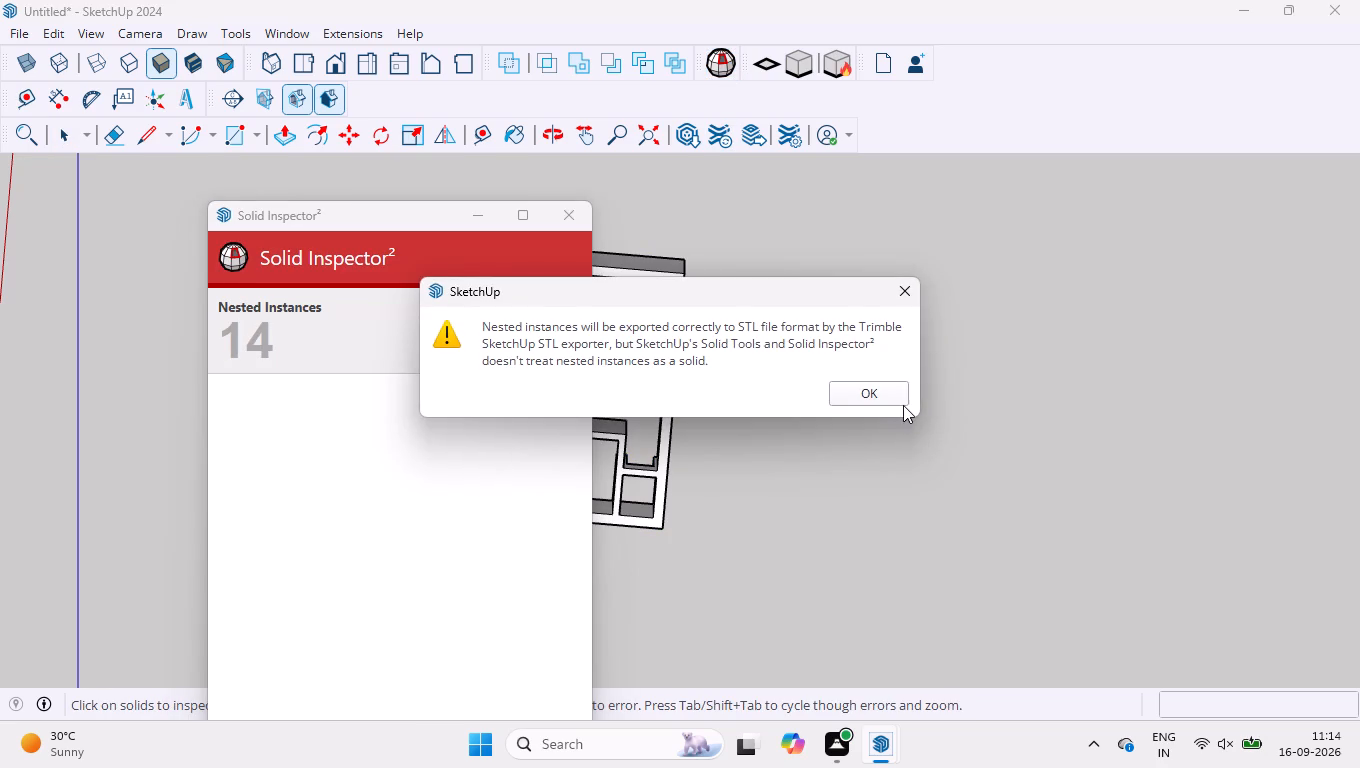
left_click(902, 405)
left_click(577, 216)
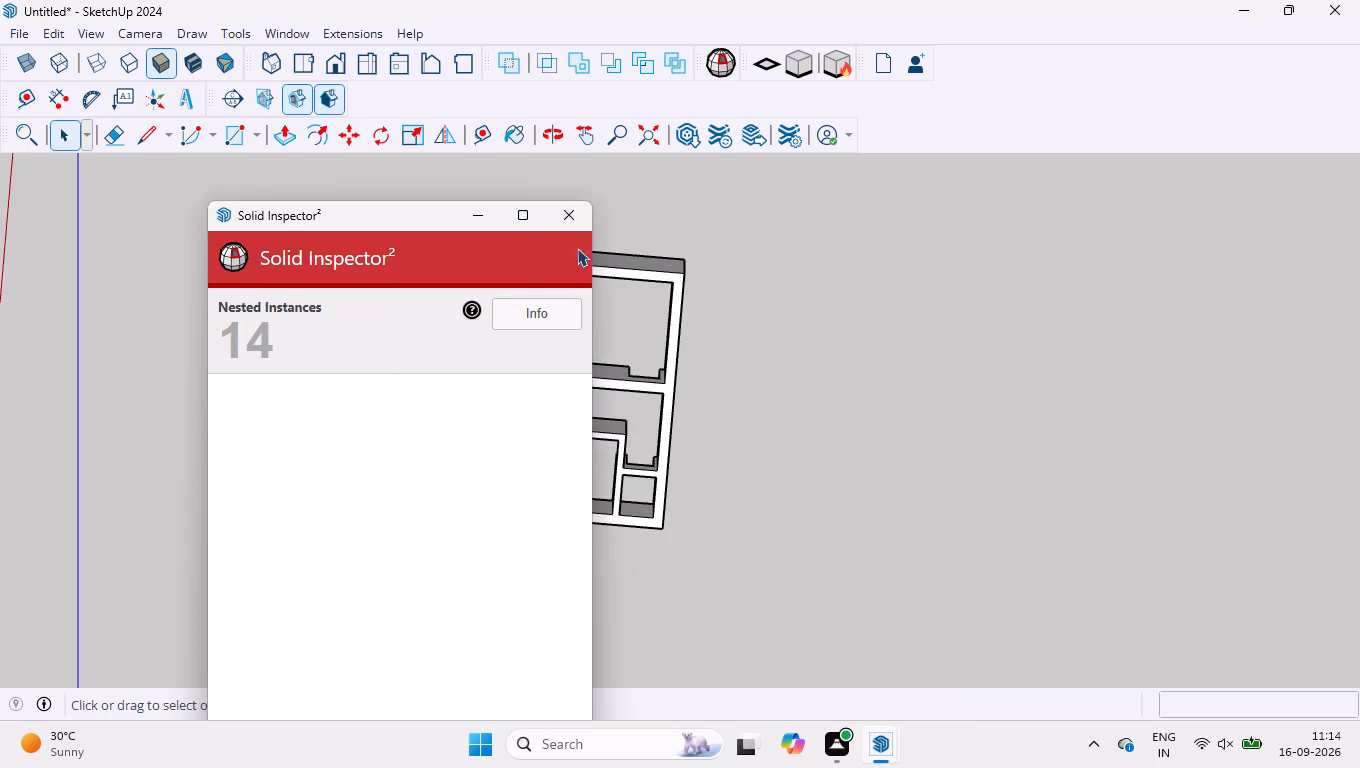
Examine the wall model and its bridged openings from an angled view.
scroll(438, 606, "up", 1)
middle_click_drag(438, 606, 731, 315)
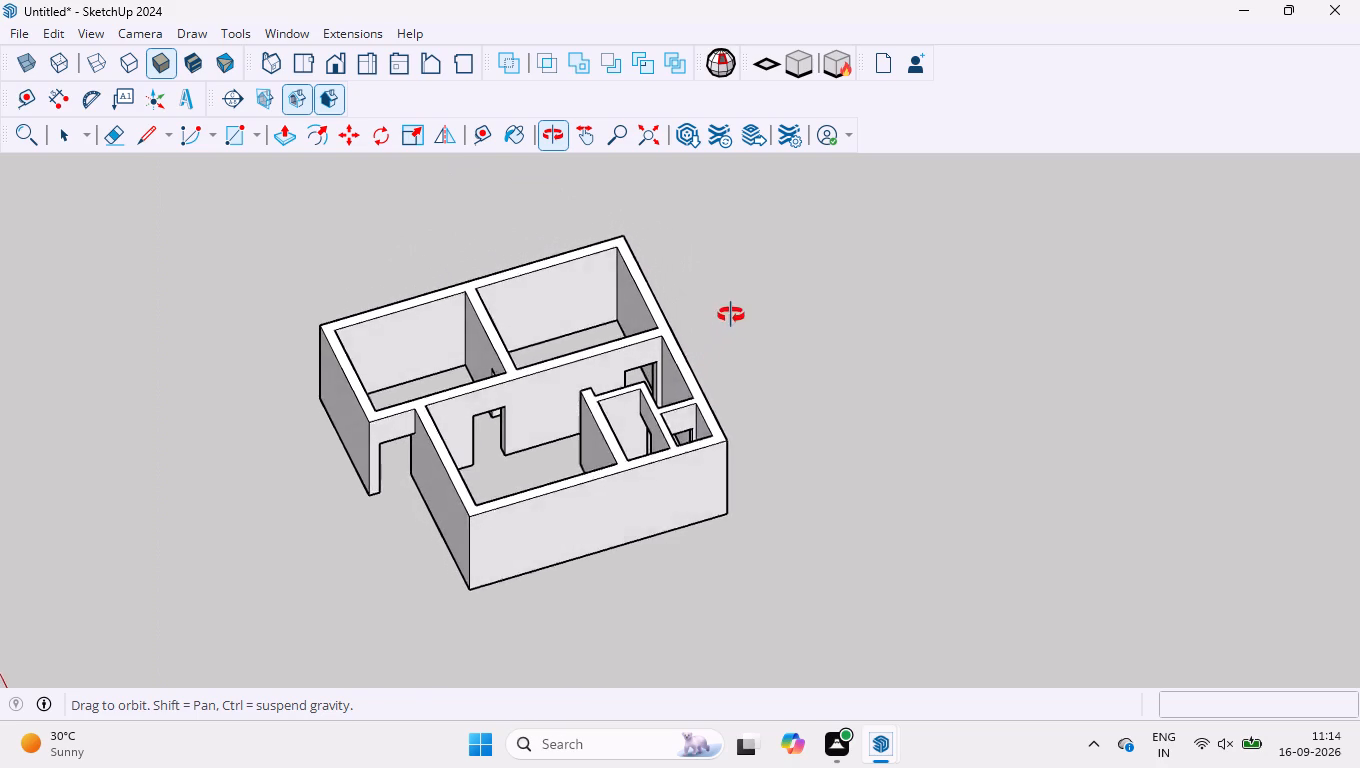
middle_click_drag(731, 315, 730, 311)
scroll(352, 399, "up", 3)
scroll(462, 599, "up", 7)
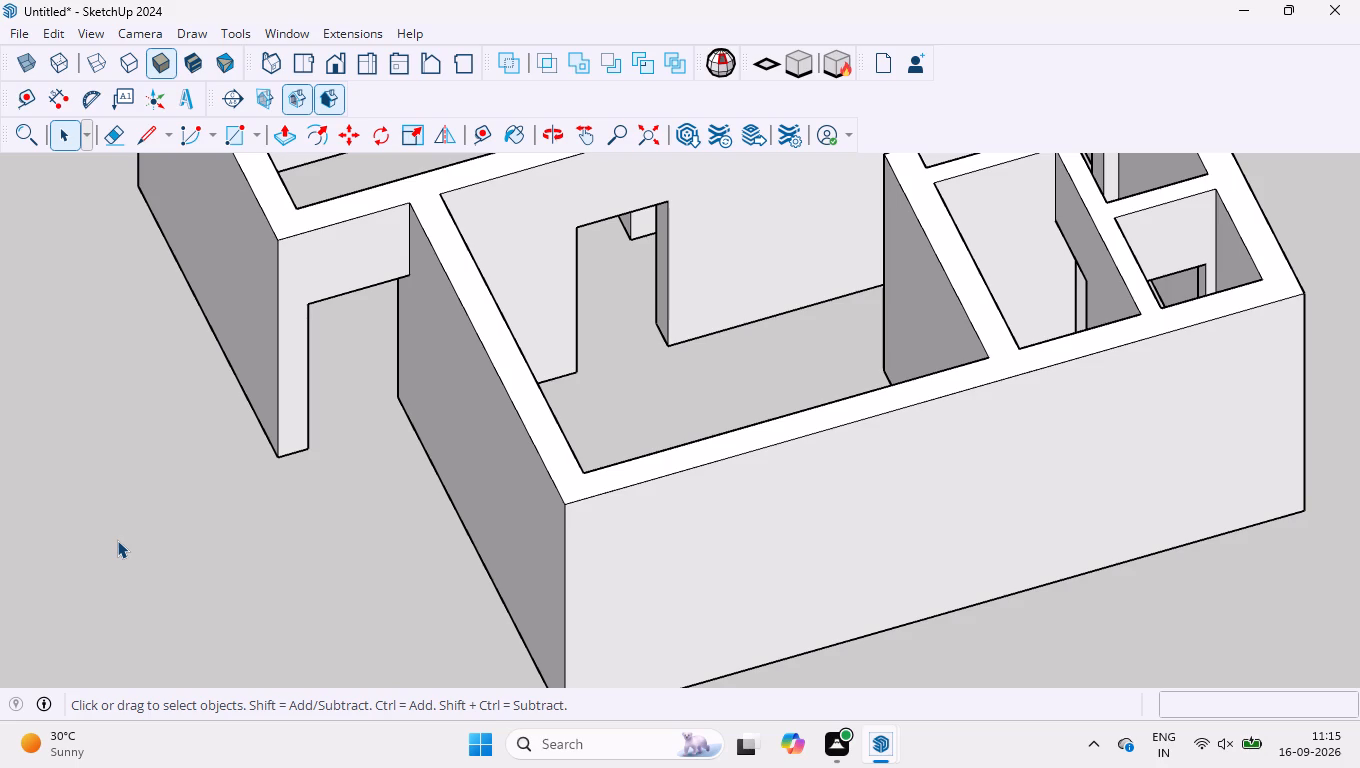
scroll(366, 517, "down", 8)
scroll(549, 387, "down", 9)
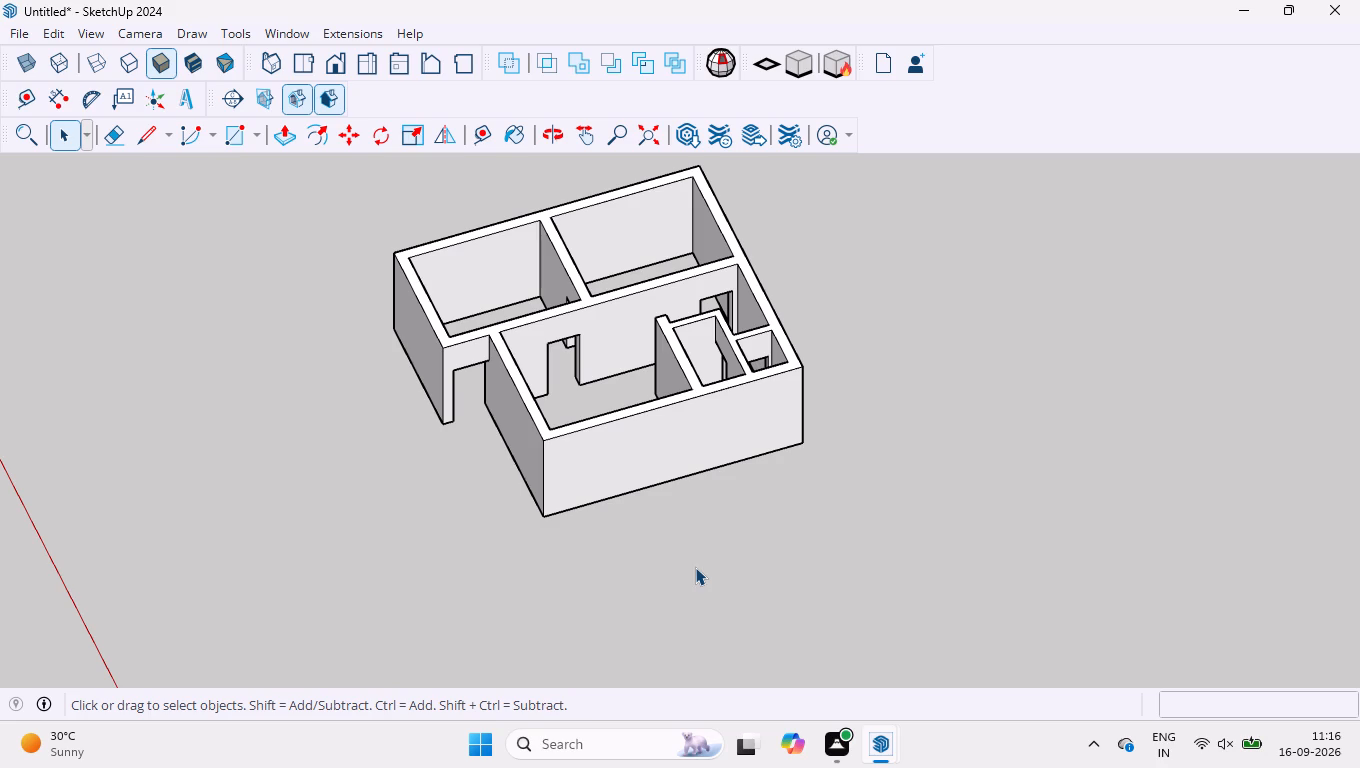
Move all the separate door and window symbols about 18433 mm onto the walls, snapping the entrance door's arc end to its jamb's base corner.
scroll(691, 469, "down", 8)
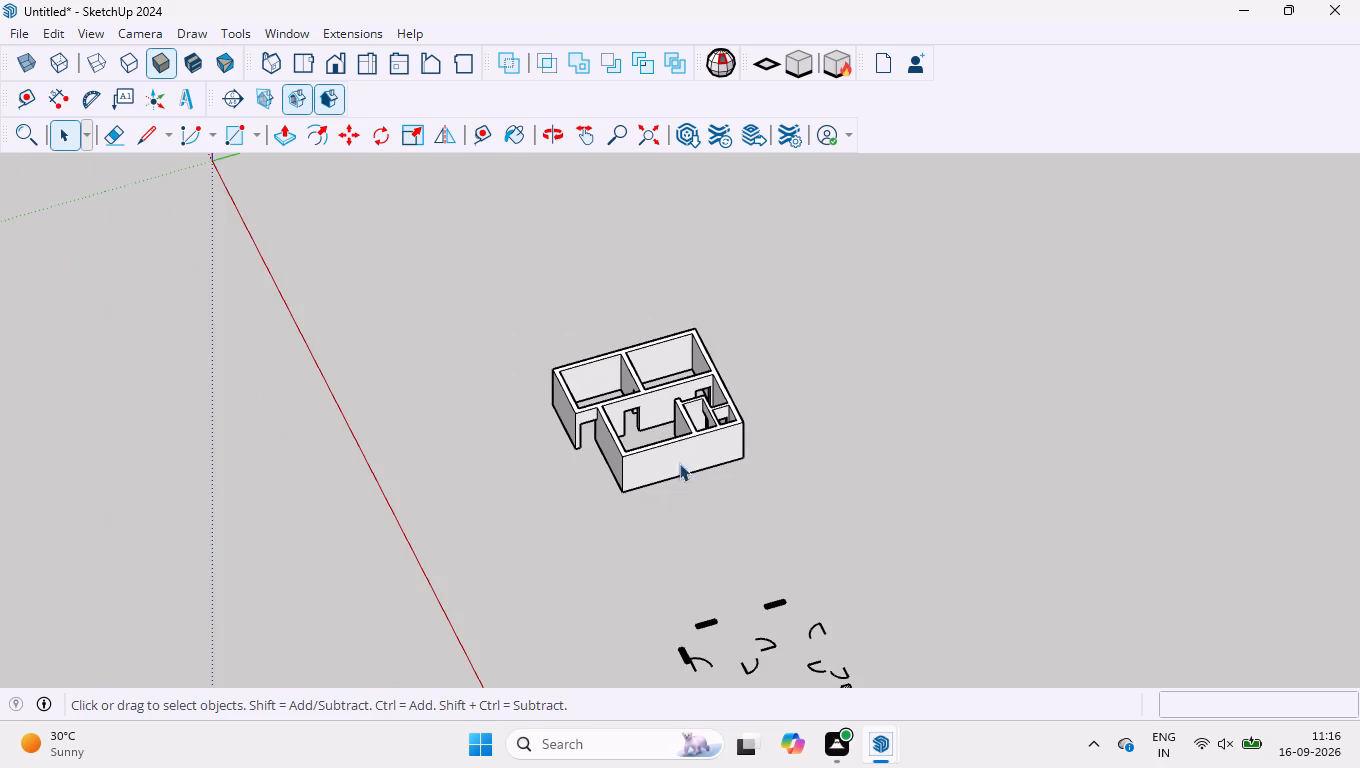
scroll(684, 405, "down", 5)
scroll(639, 431, "up", 8)
scroll(608, 379, "down", 4)
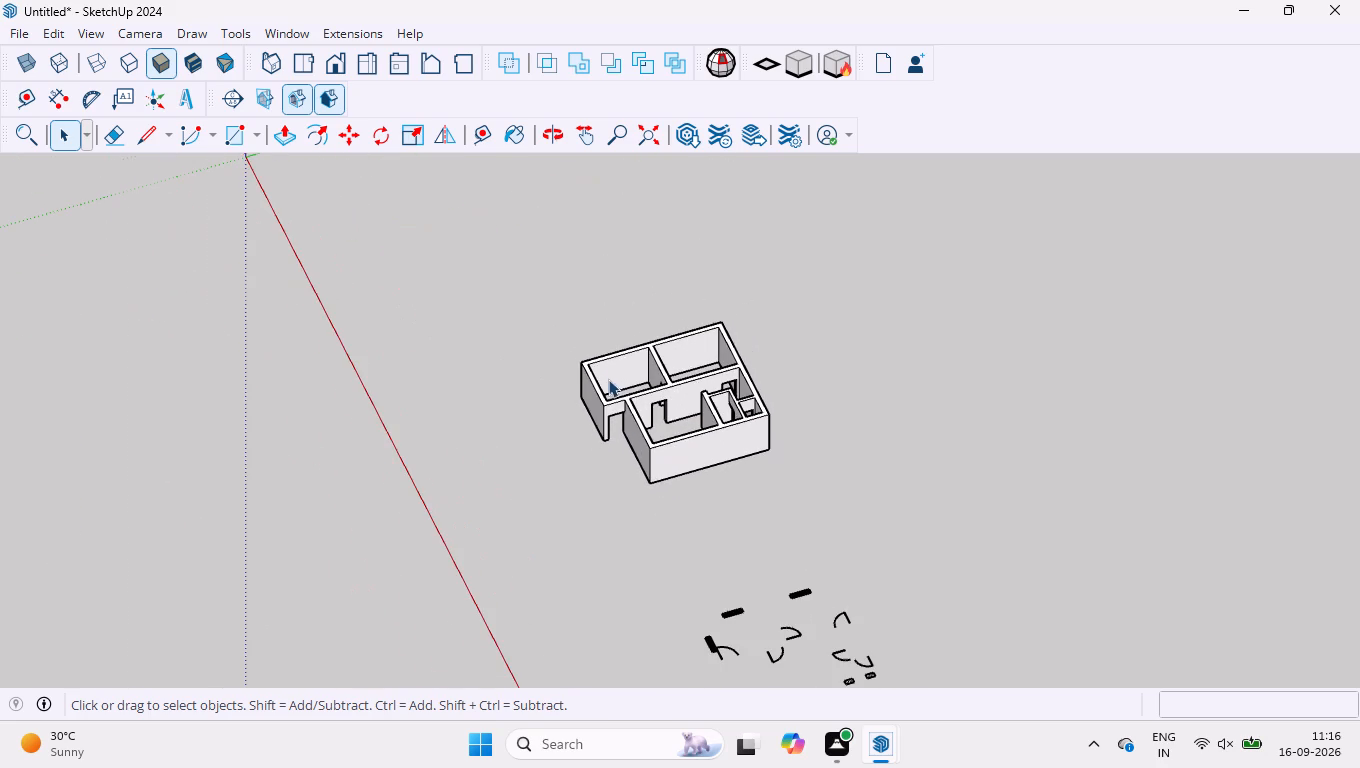
scroll(758, 455, "down", 4)
scroll(716, 577, "up", 3)
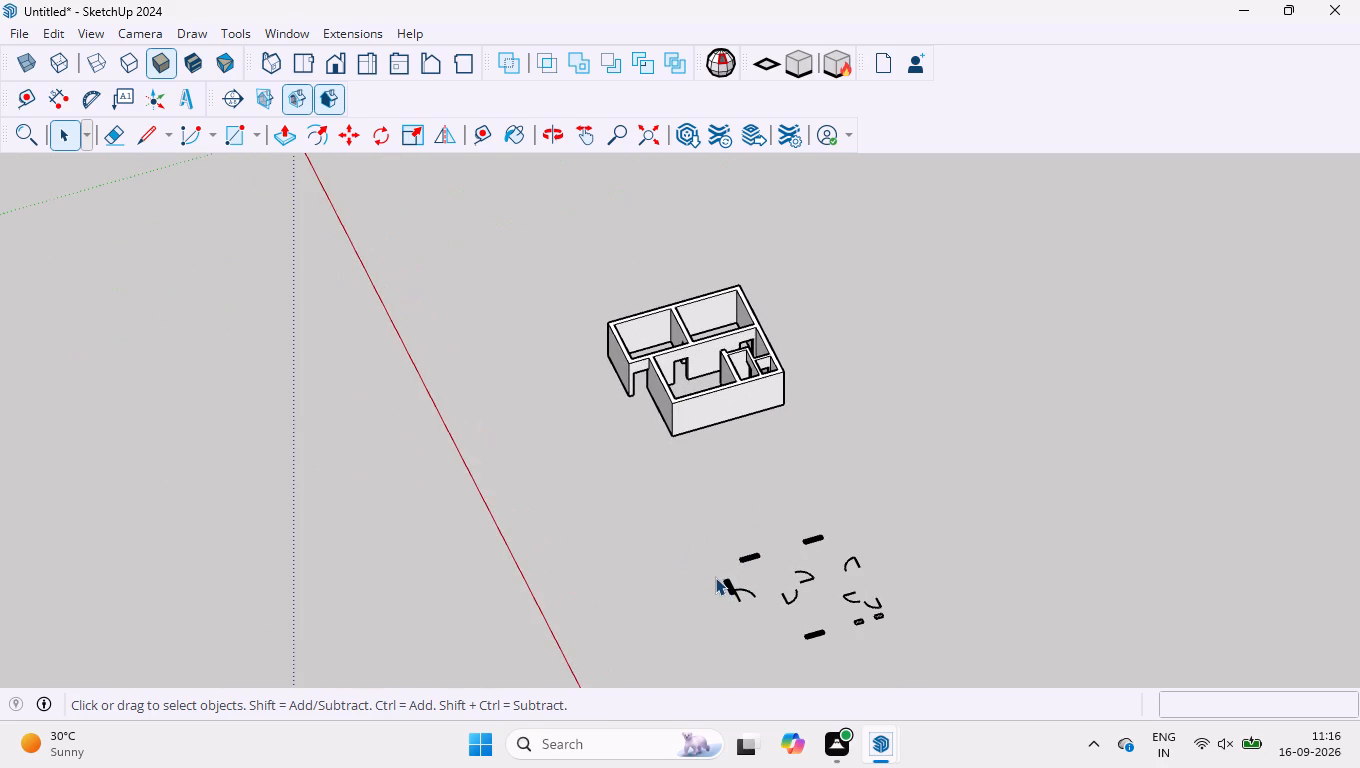
left_click_drag(670, 500, 920, 686)
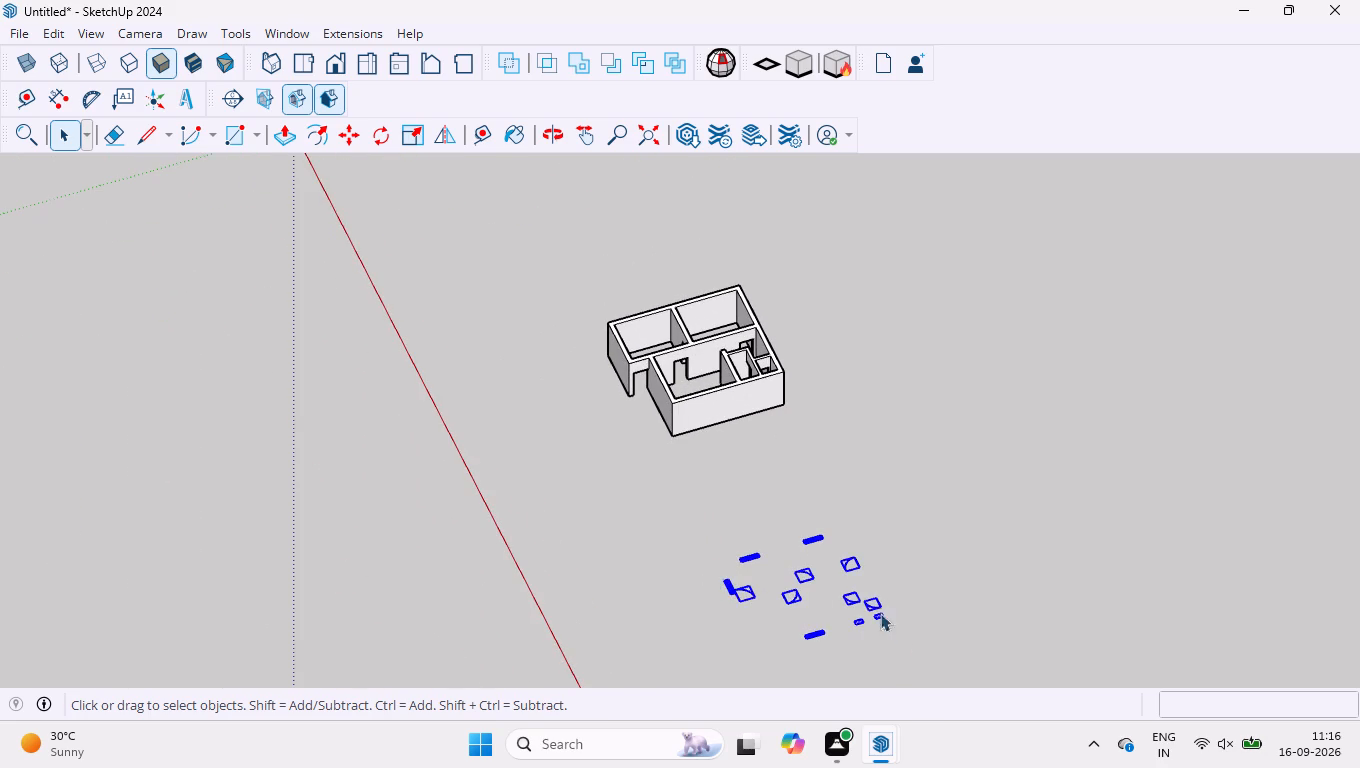
left_click(347, 136)
scroll(765, 616, "up", 3)
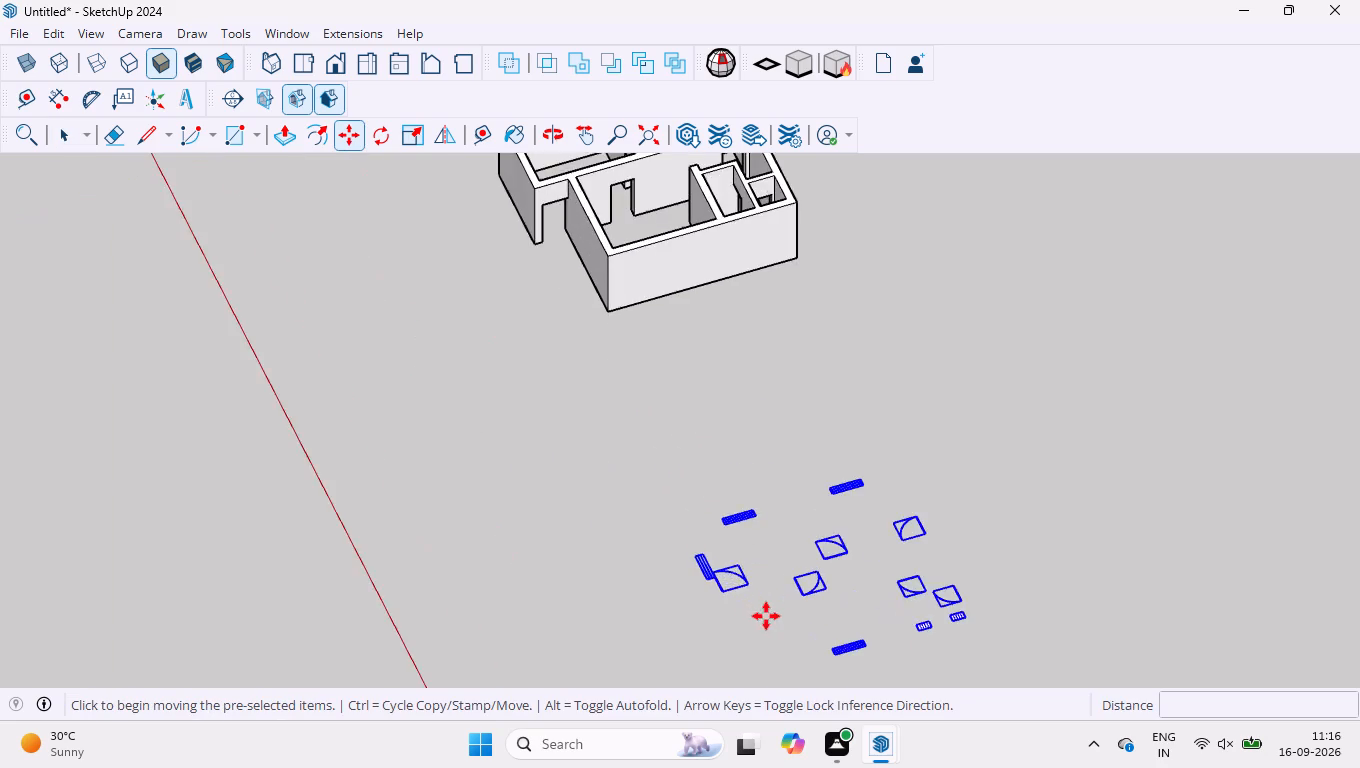
scroll(766, 616, "up", 15)
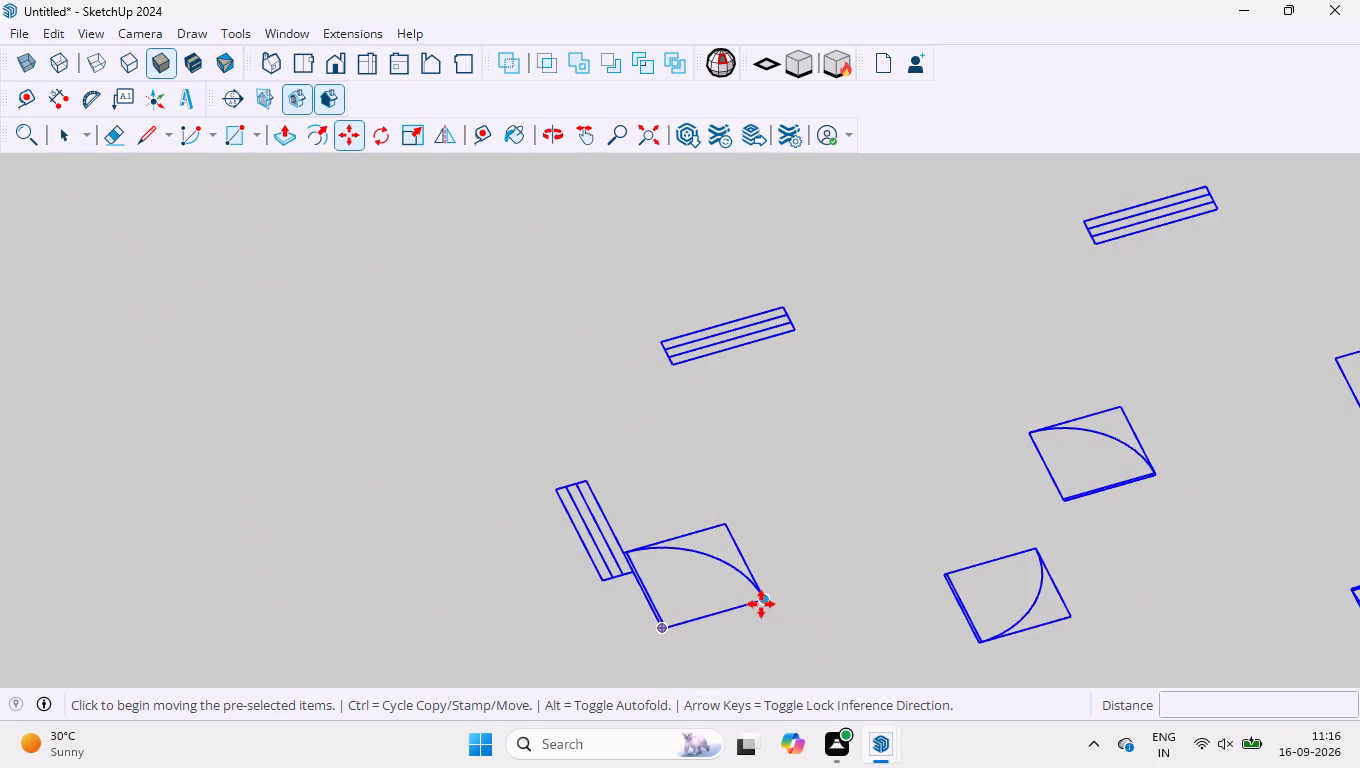
left_click(761, 604)
scroll(700, 464, "down", 16)
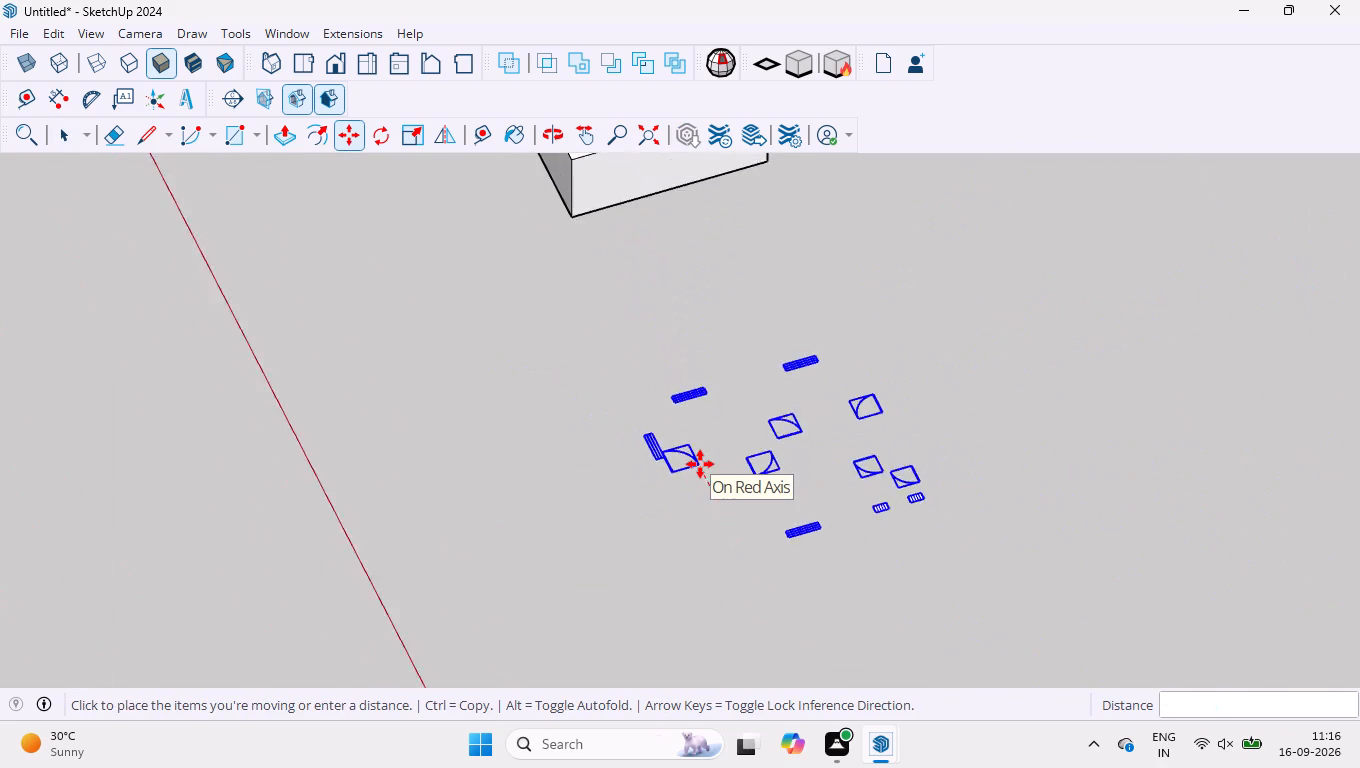
scroll(700, 464, "down", 2)
scroll(579, 244, "up", 15)
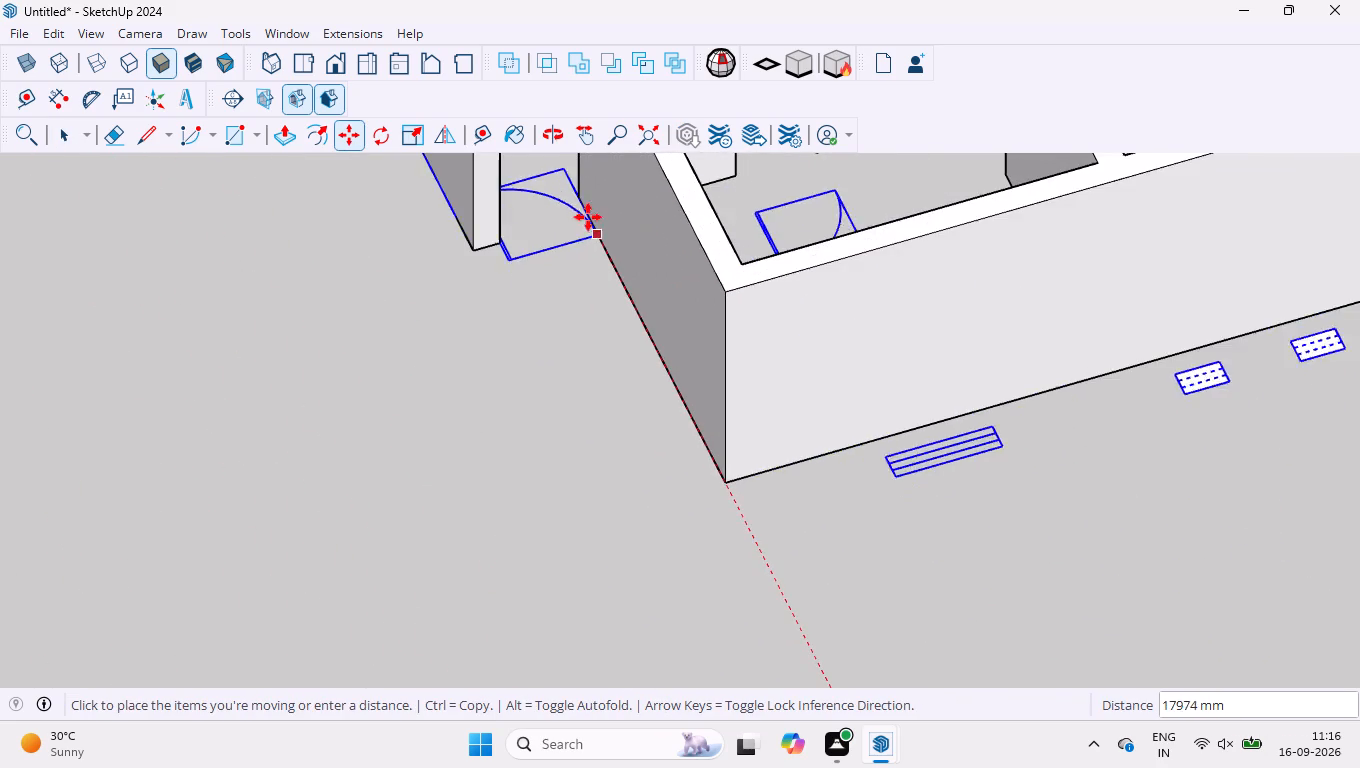
scroll(588, 217, "up", 8)
scroll(555, 413, "down", 4)
scroll(559, 181, "up", 4)
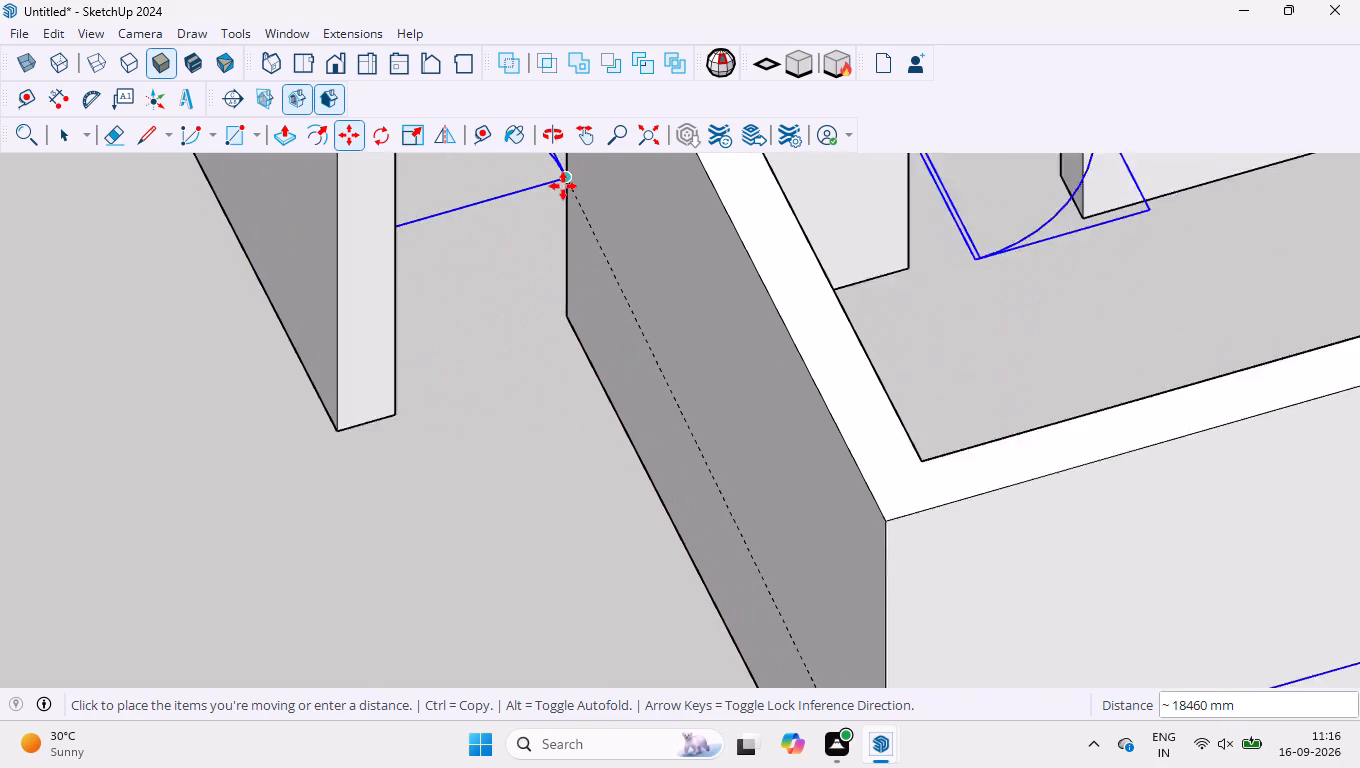
scroll(563, 186, "up", 5)
left_click(567, 411)
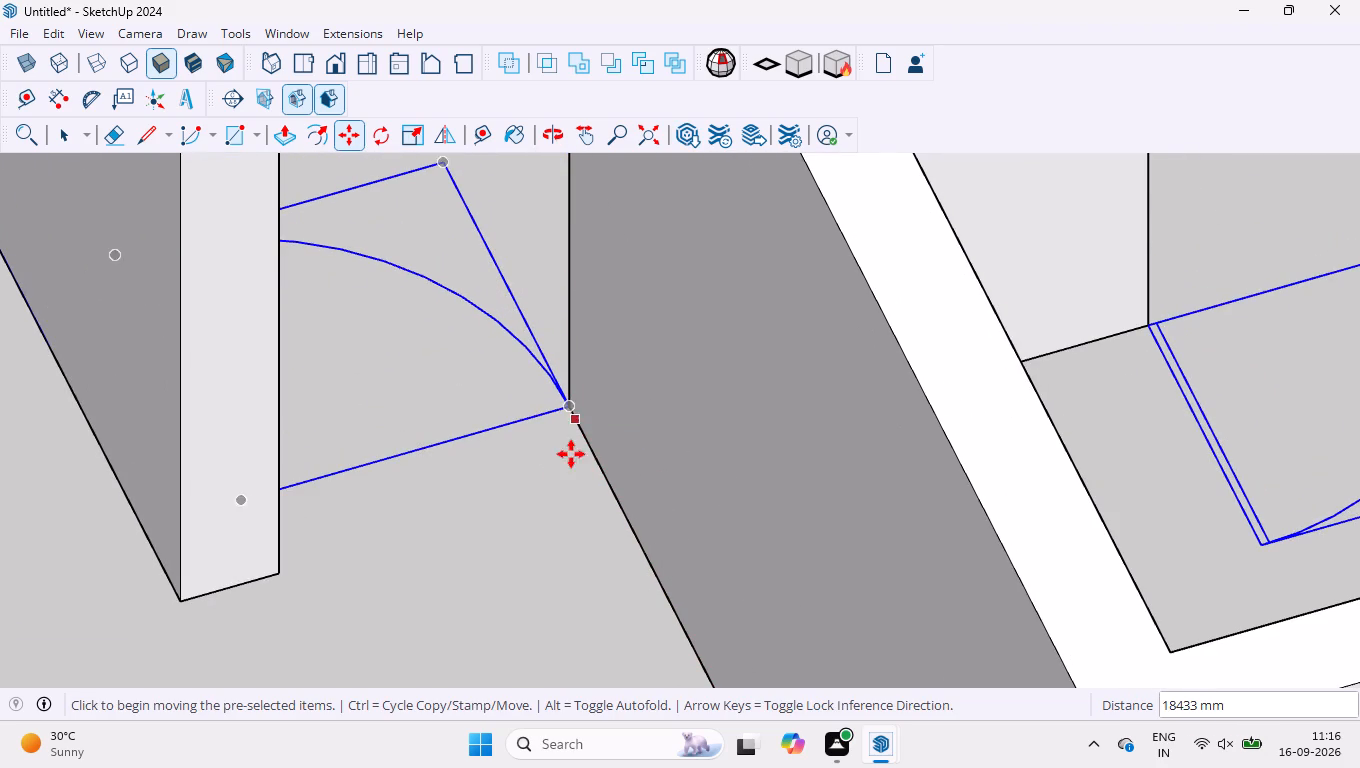
key("space")
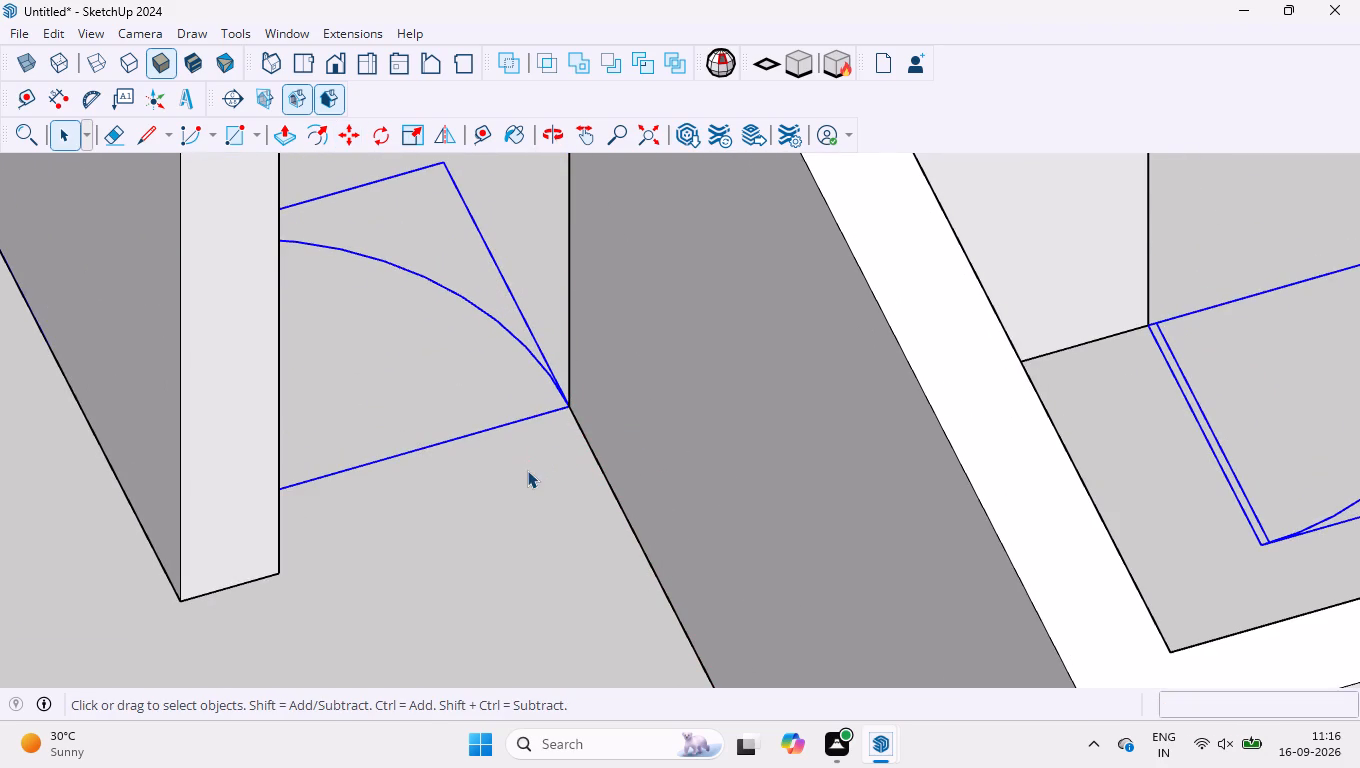
left_click_drag(526, 240, 509, 257)
left_click(509, 257)
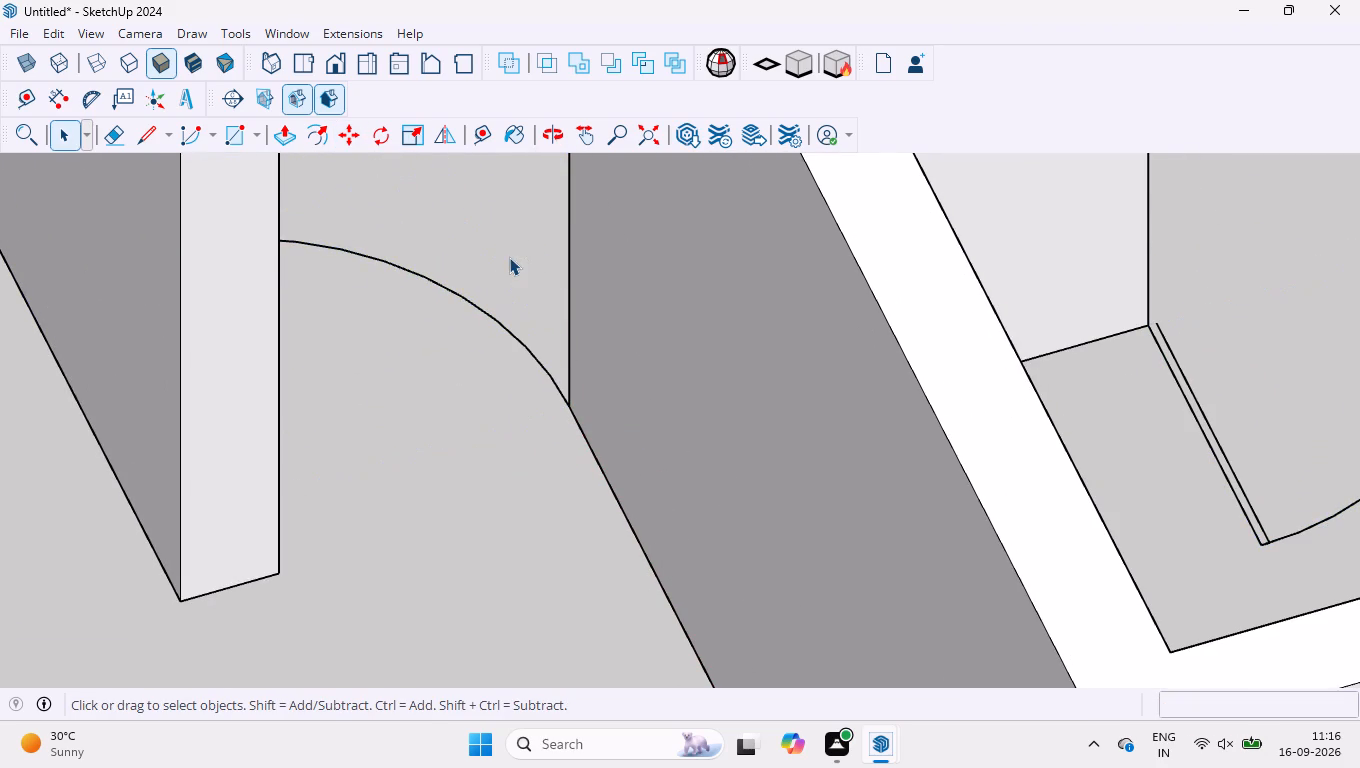
Turn on the X-ray face style to see the door and window symbols through the walls.
scroll(500, 270, "down", 9)
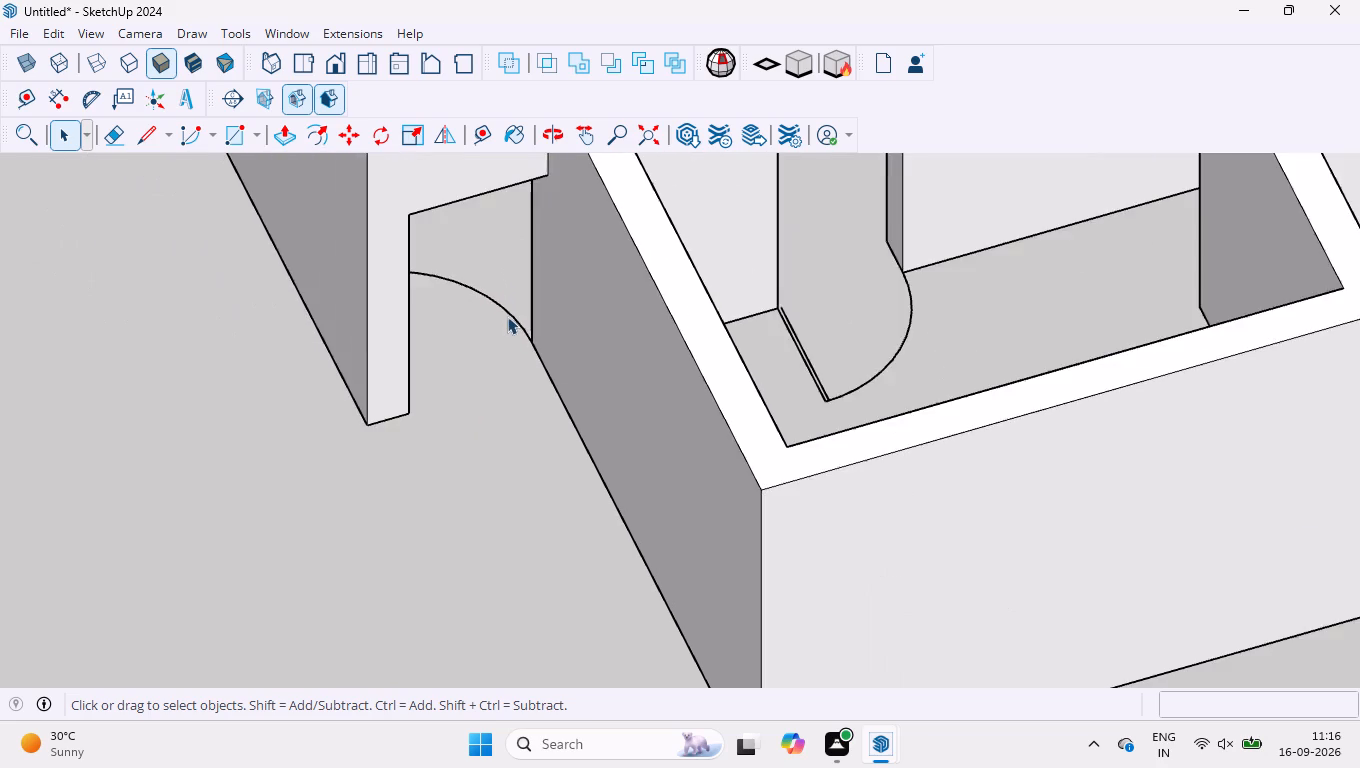
scroll(508, 322, "down", 13)
scroll(353, 385, "down", 4)
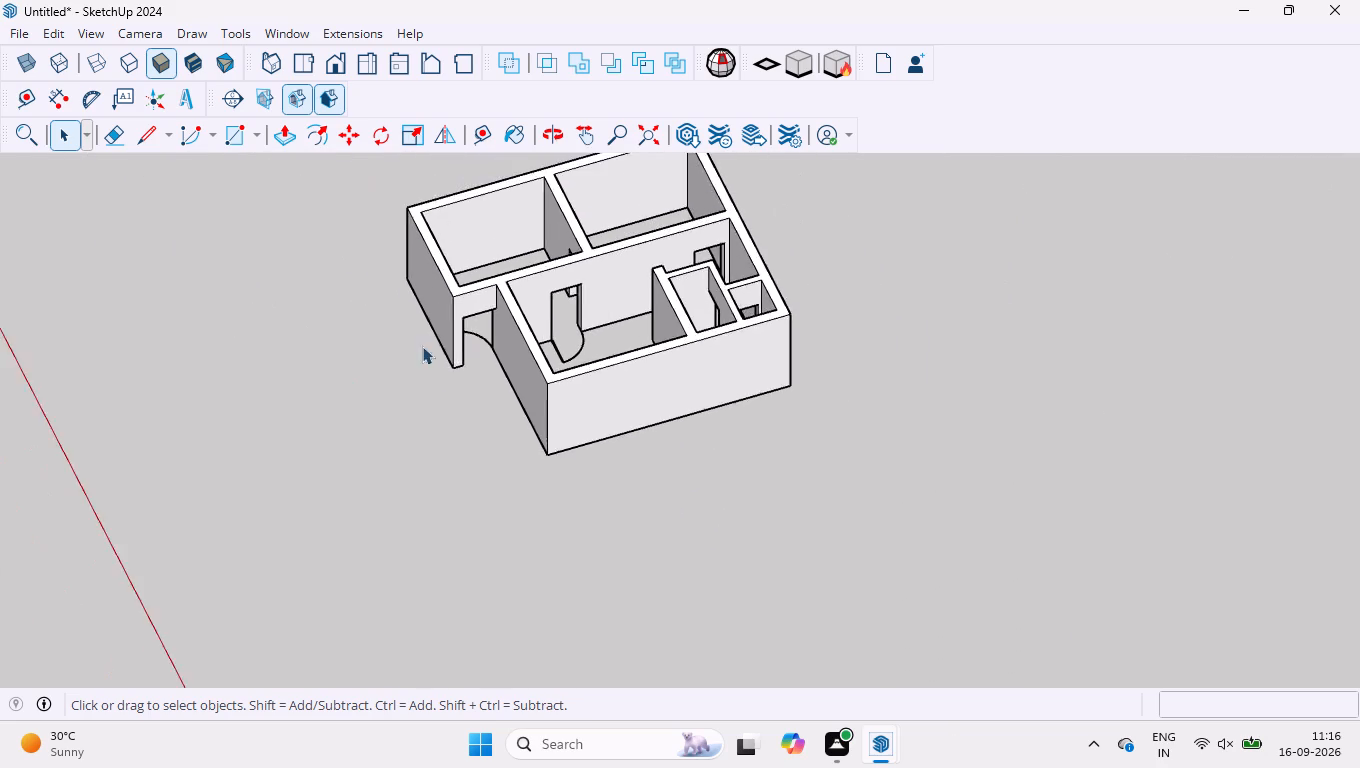
scroll(418, 176, "up", 6)
left_click(101, 38)
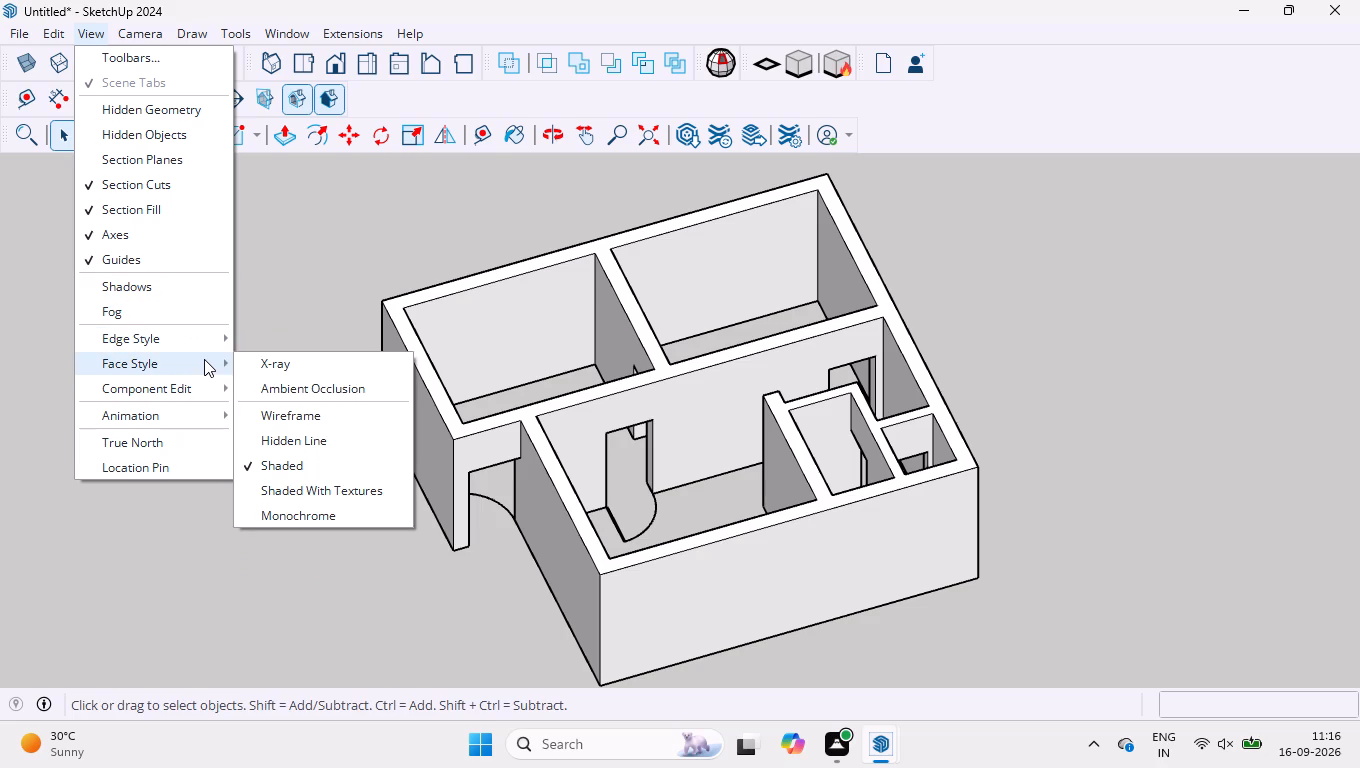
left_click(249, 372)
scroll(472, 429, "down", 2)
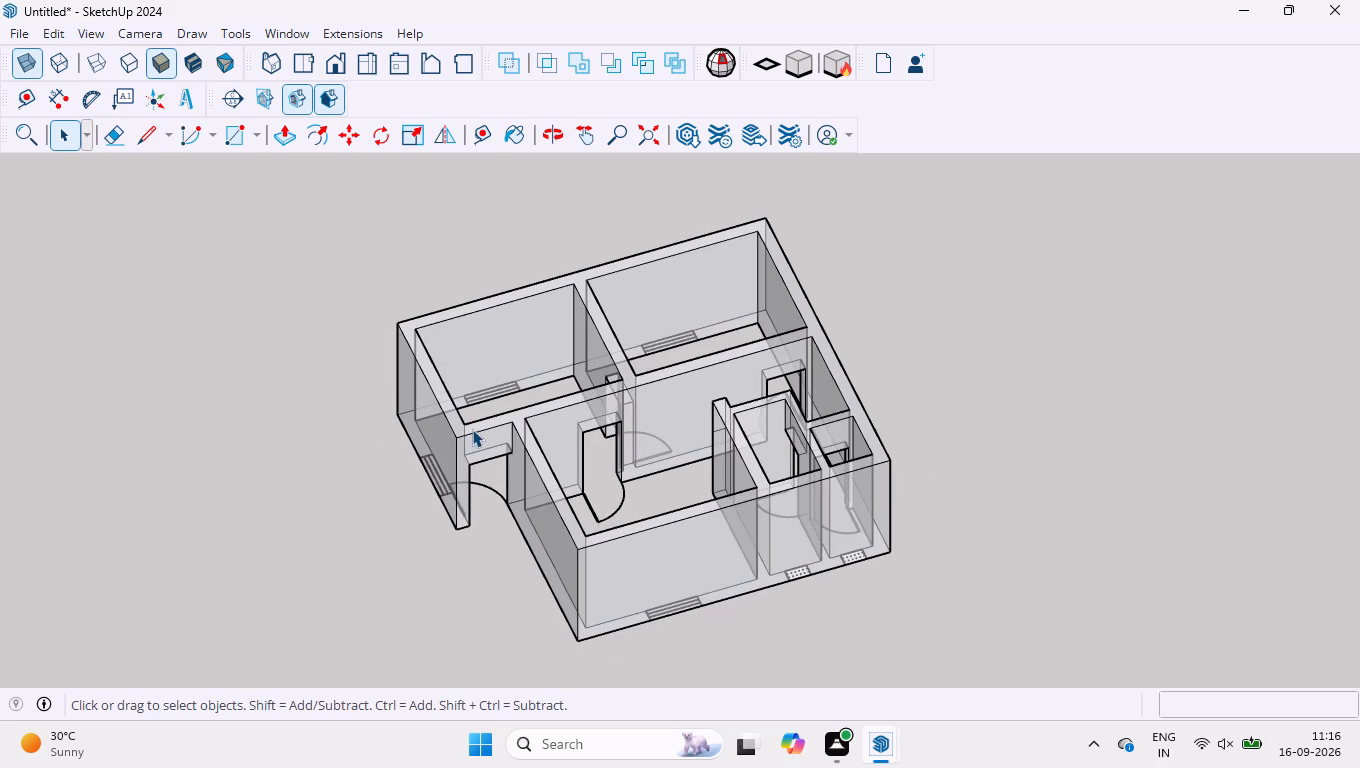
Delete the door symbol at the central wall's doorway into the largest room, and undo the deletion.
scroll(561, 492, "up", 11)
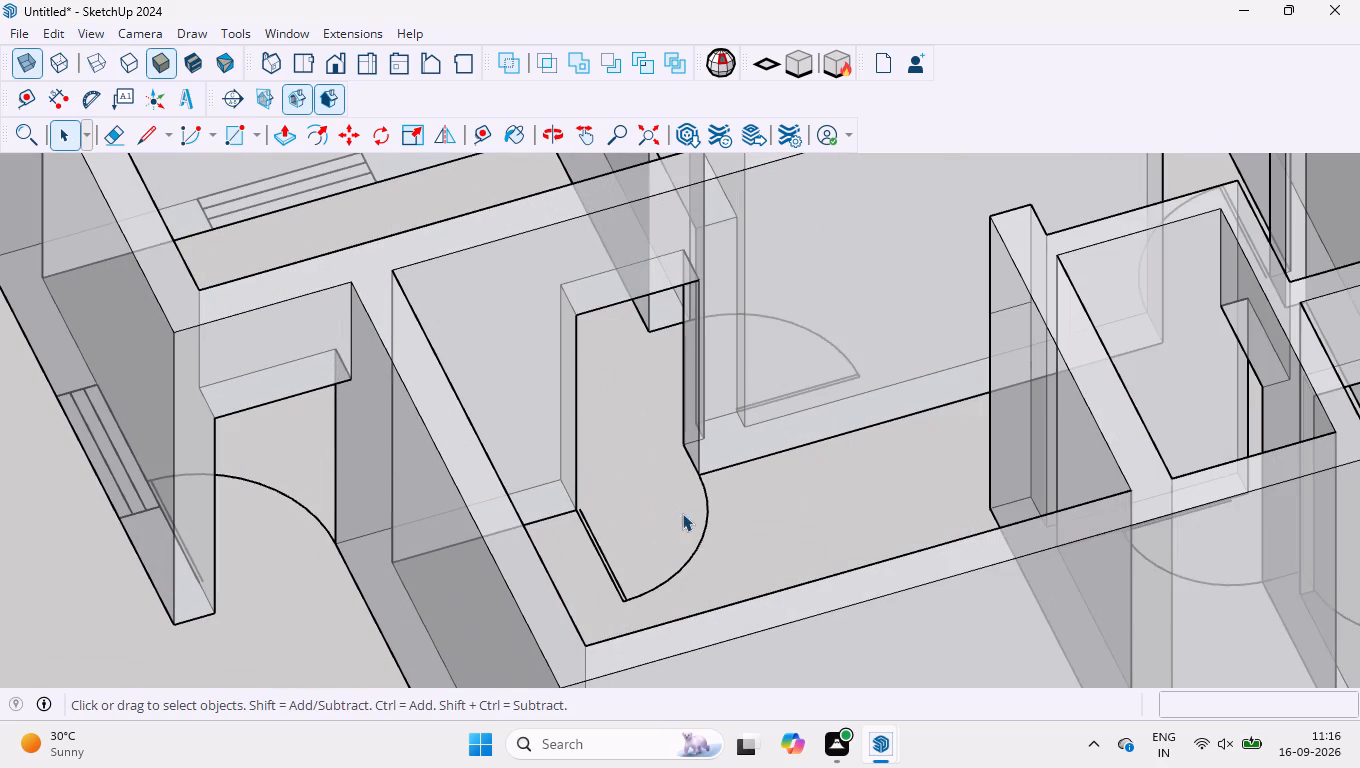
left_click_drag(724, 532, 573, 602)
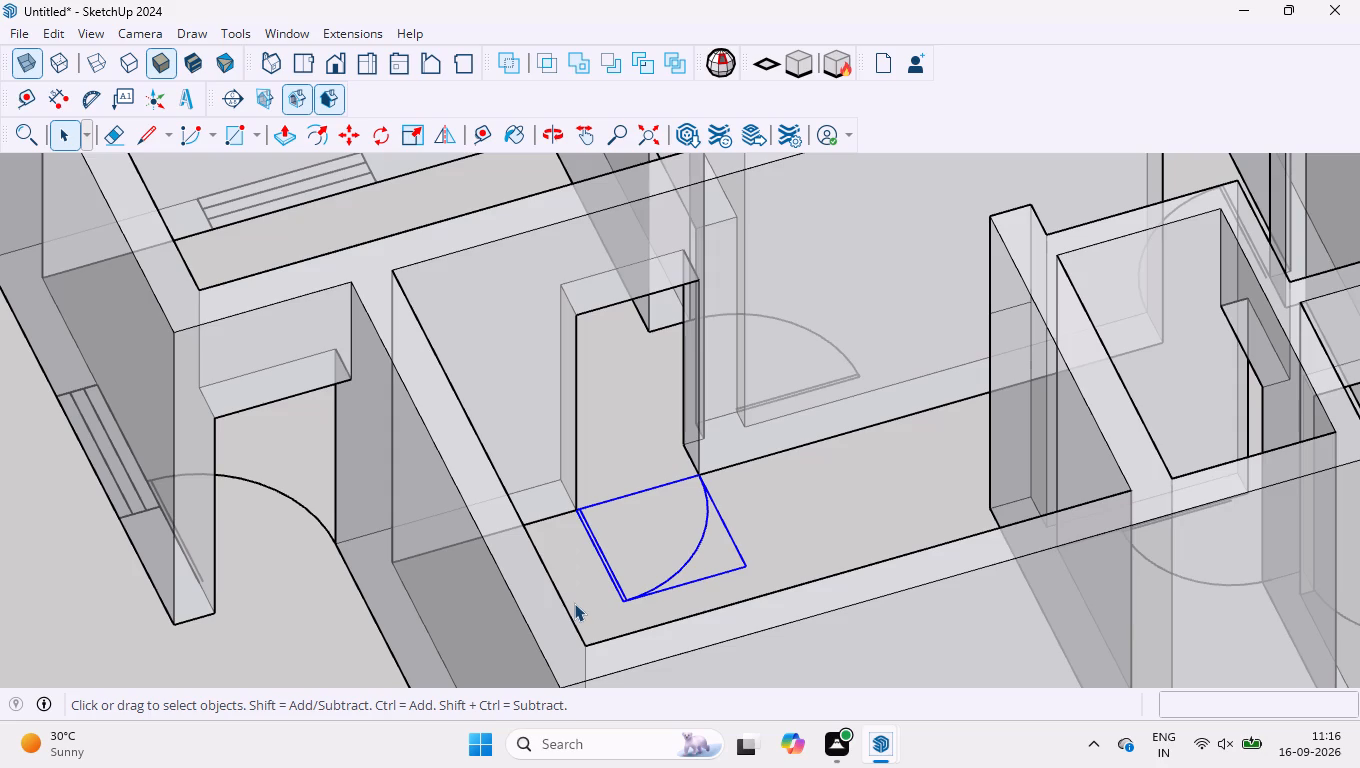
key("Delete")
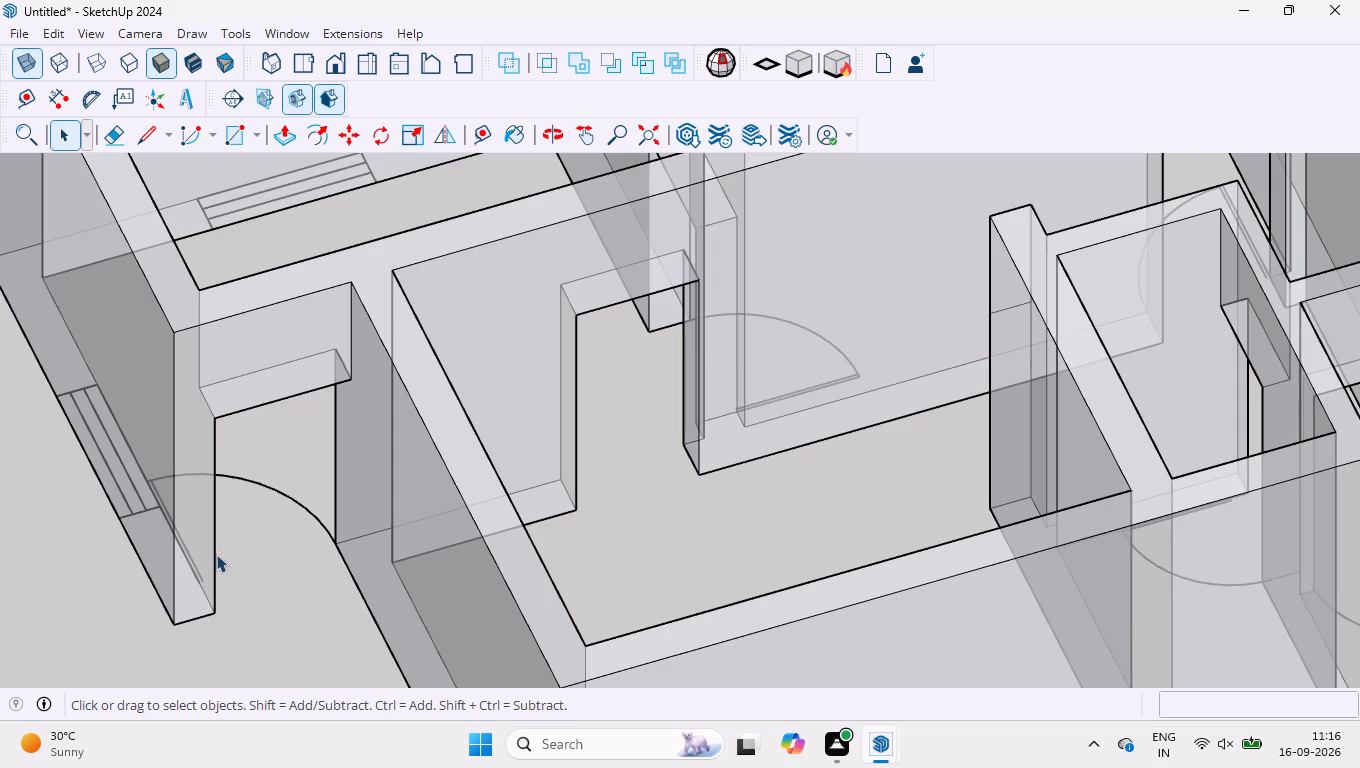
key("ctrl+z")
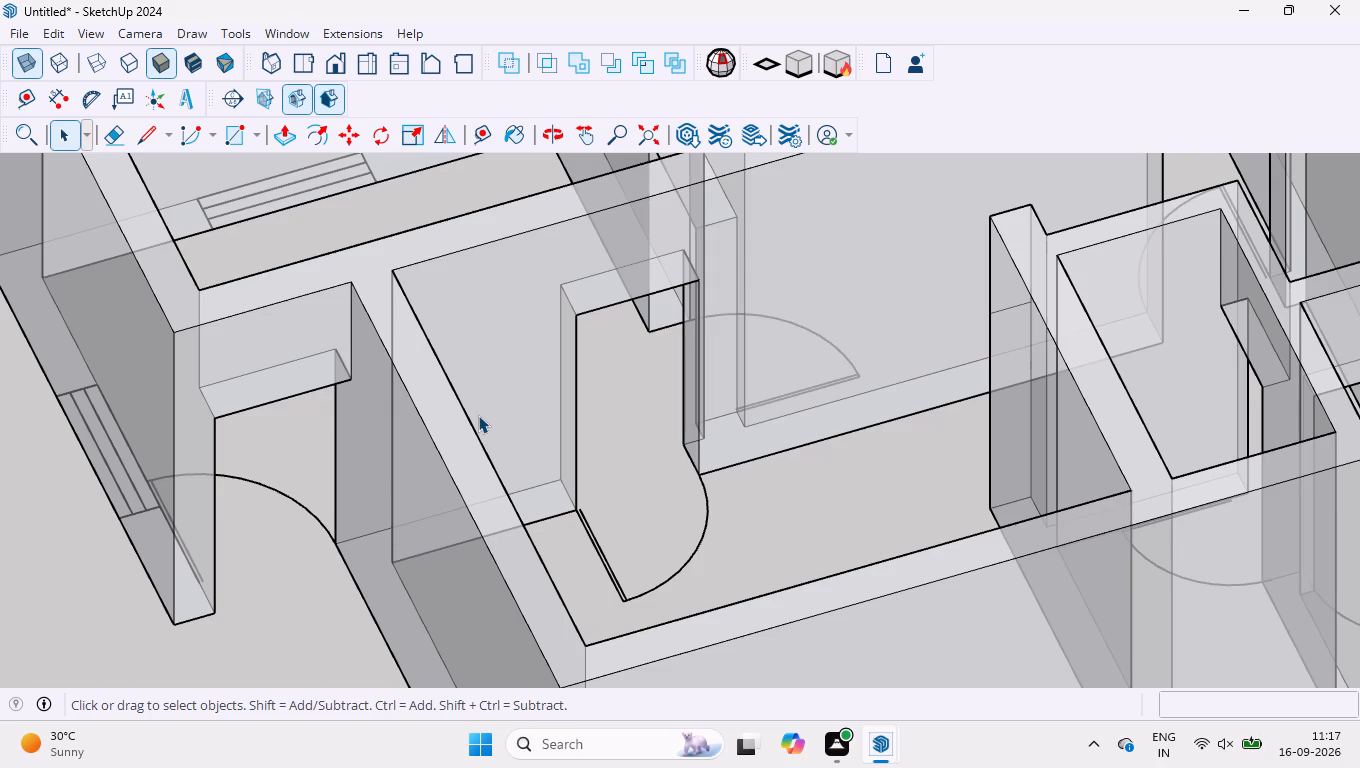
Place a guide 1000 mm above the base edge of the long outer wall with the window and two ventilator symbols.
scroll(484, 420, "down", 9)
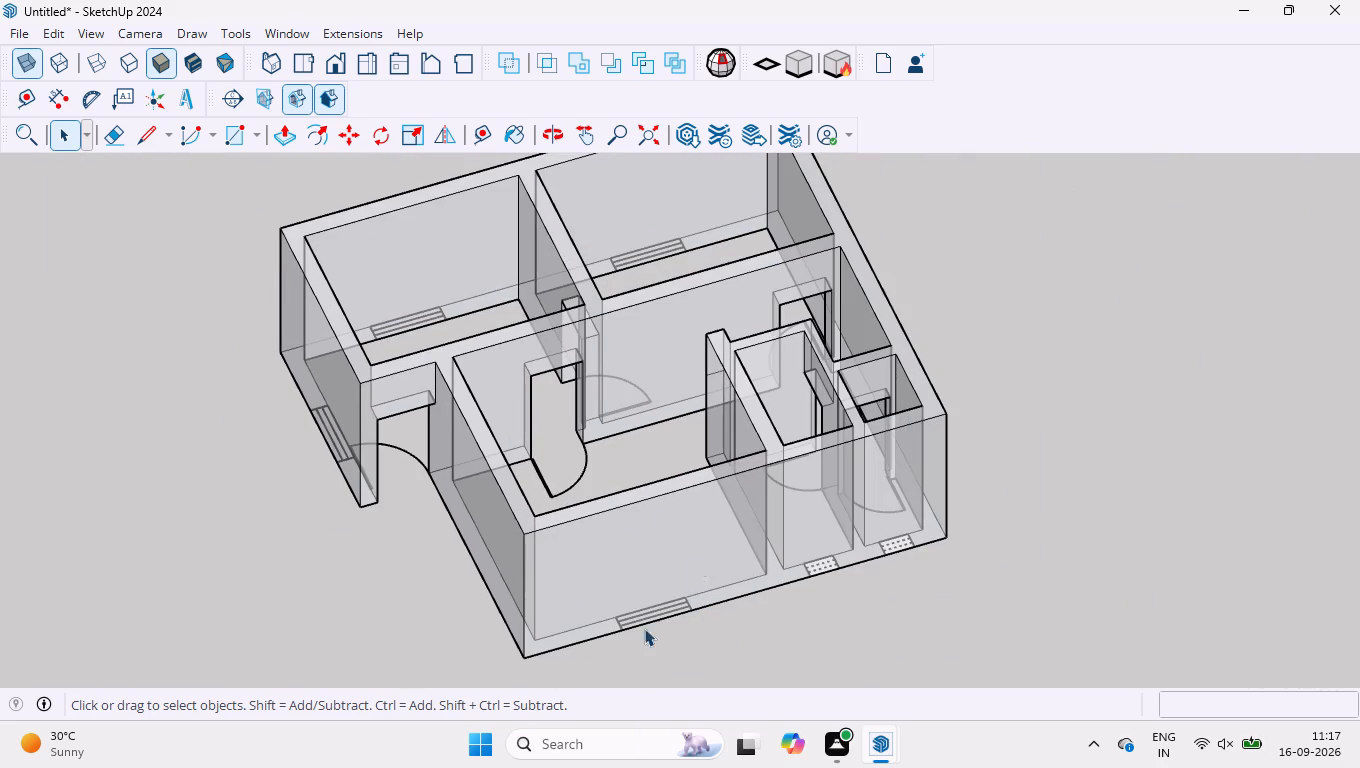
scroll(644, 640, "up", 14)
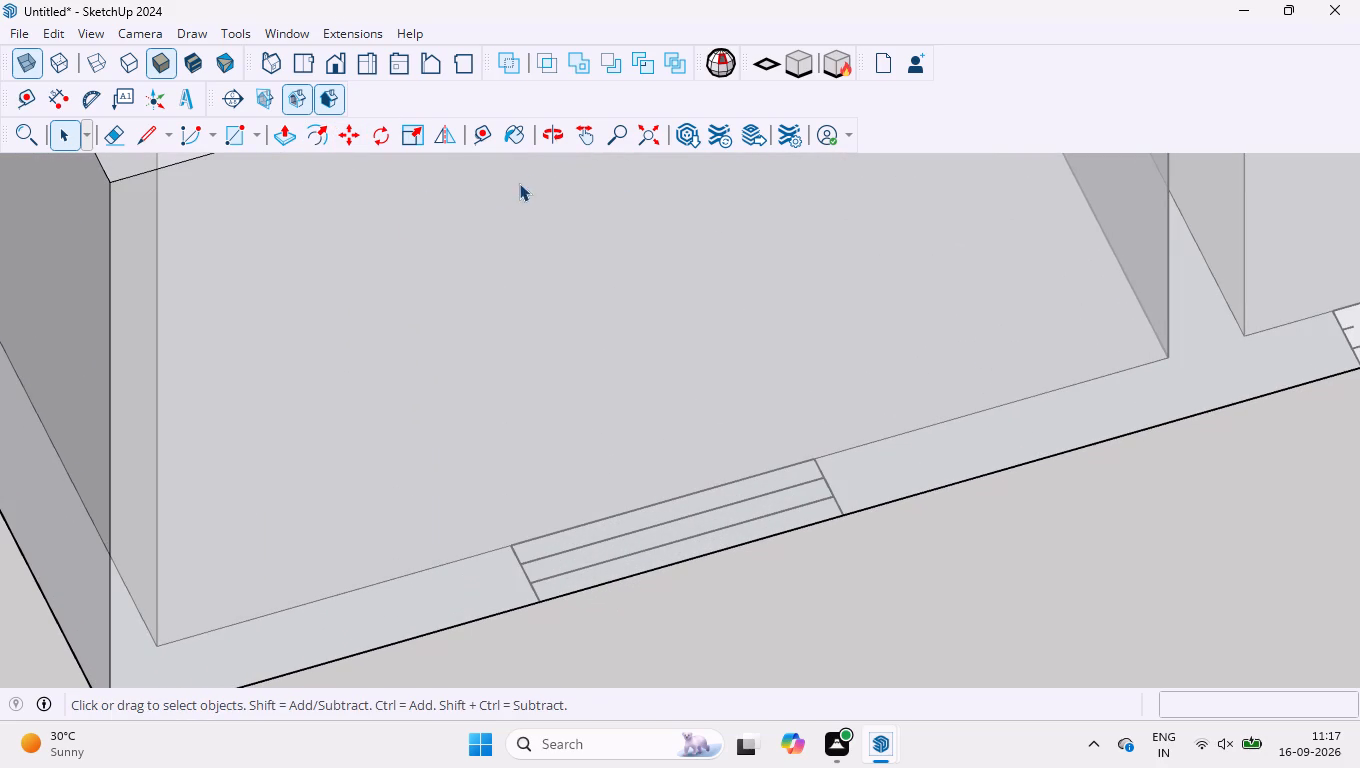
left_click(478, 146)
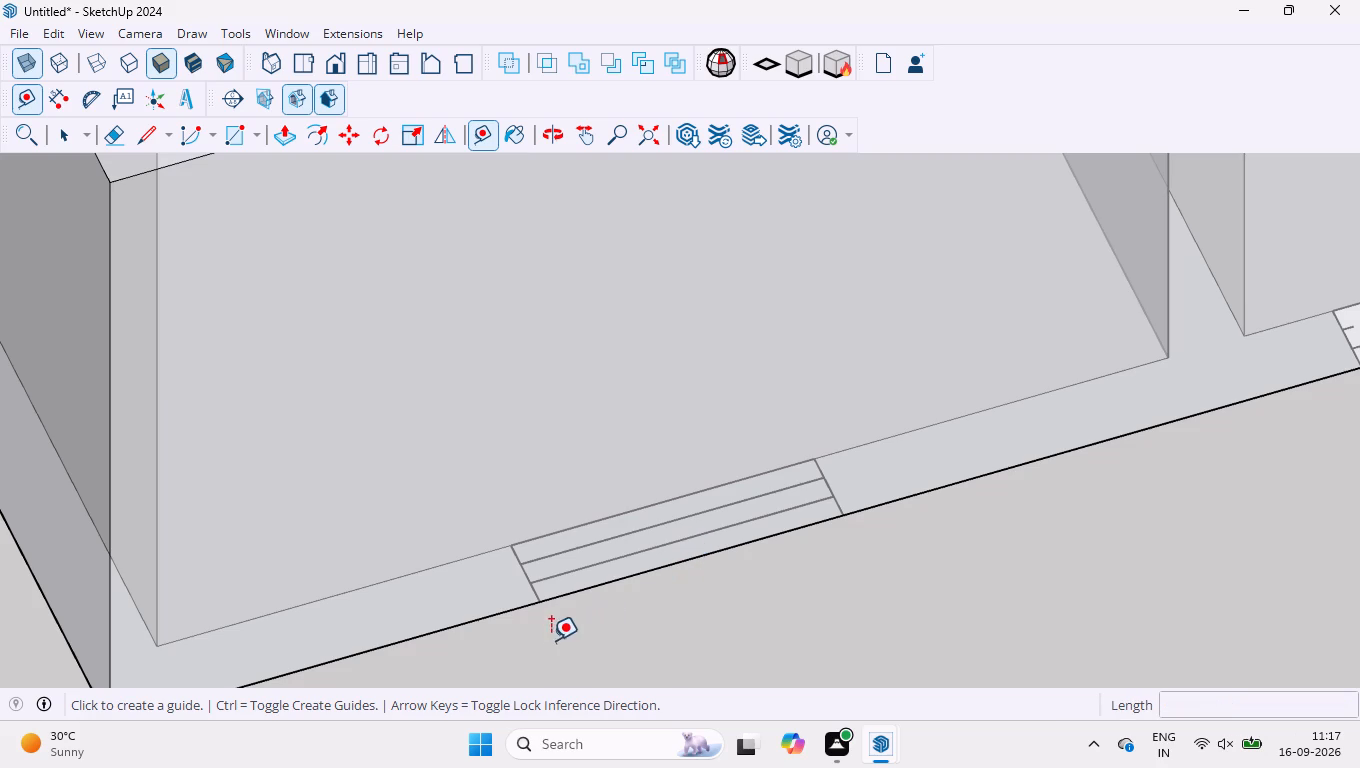
left_click(469, 620)
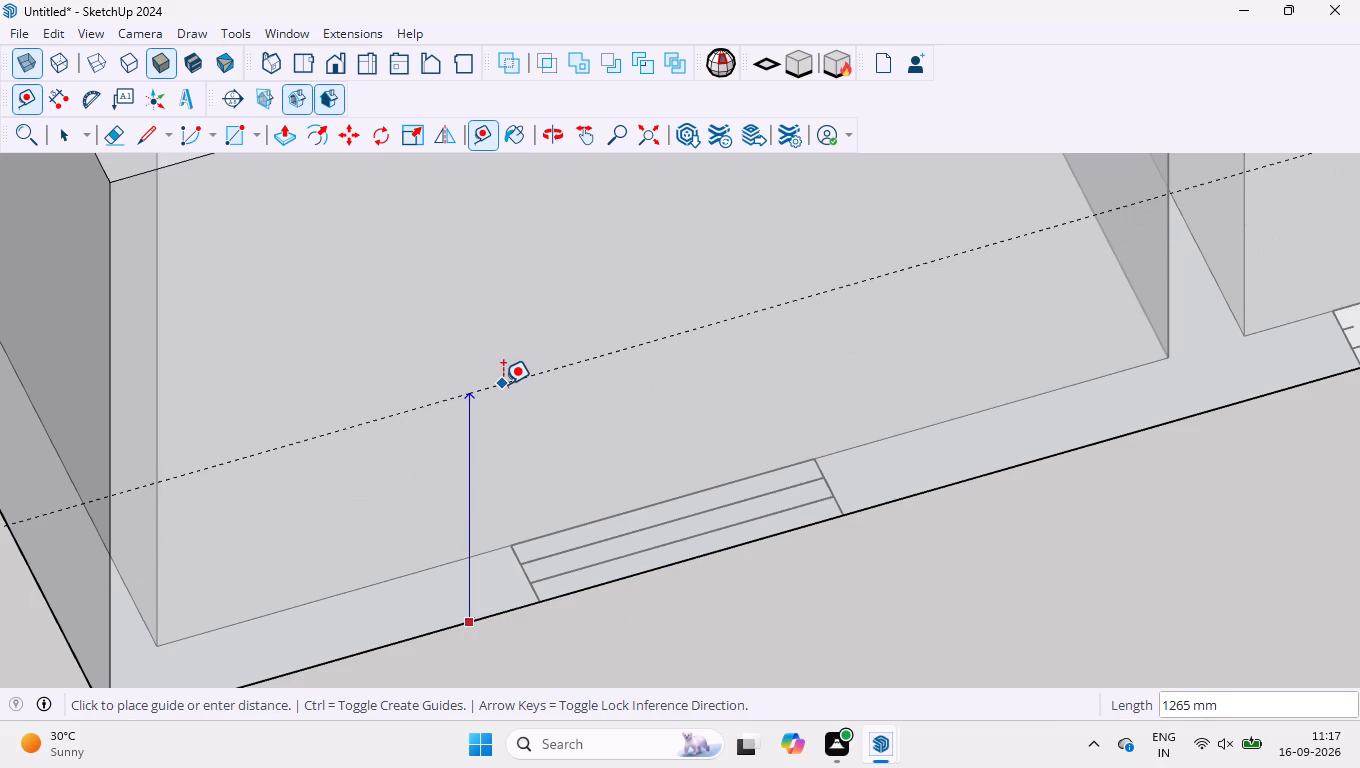
type("1000")
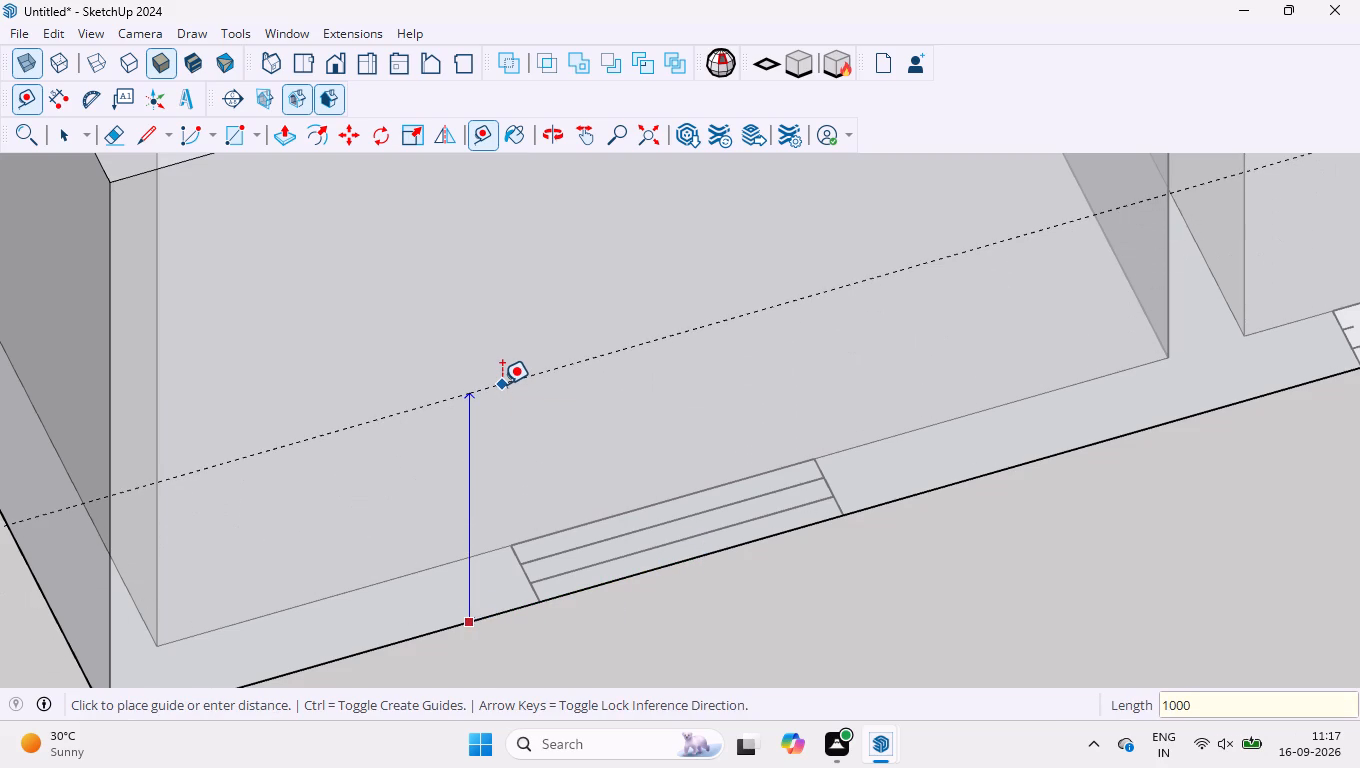
key("Return")
Place a guide 1000 mm above the base edge of the outer wall with the window beside the entrance door.
scroll(511, 440, "down", 7)
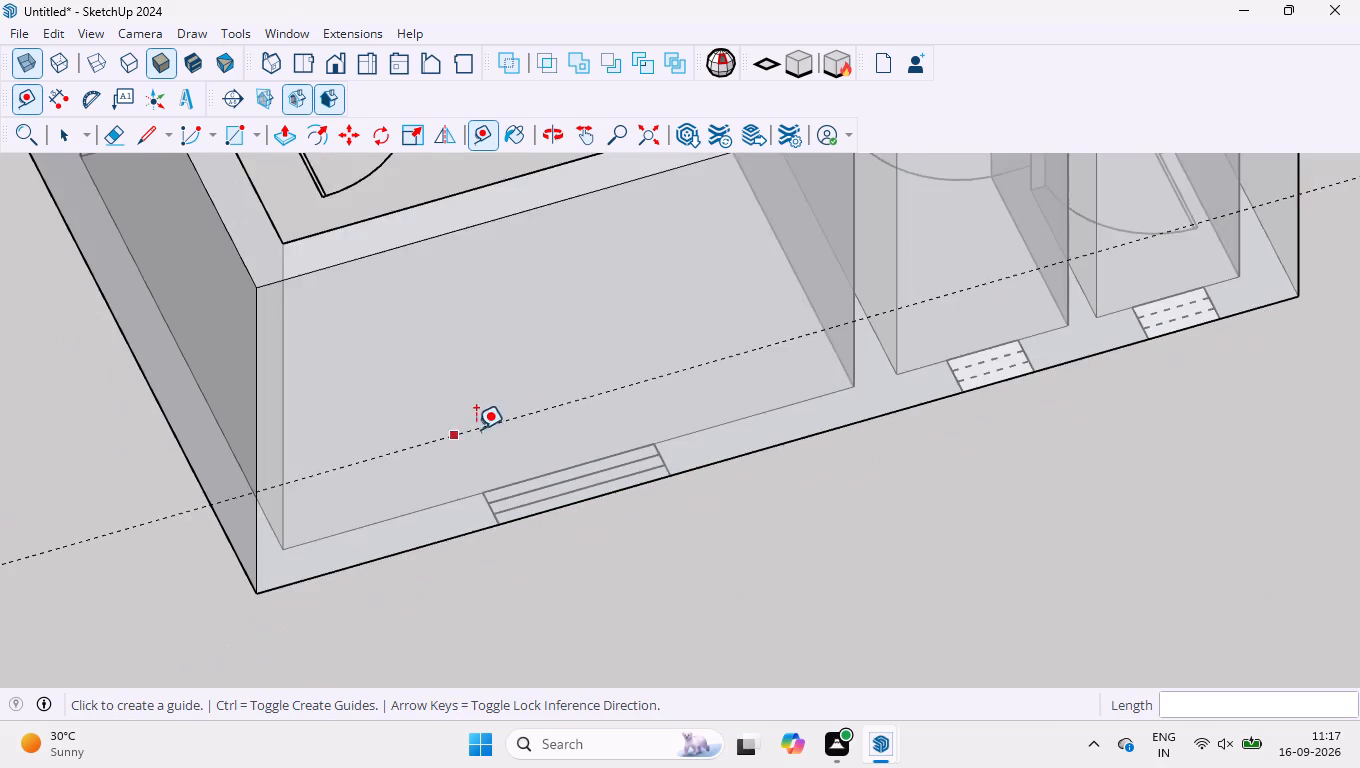
scroll(476, 429, "down", 3)
scroll(634, 593, "down", 7)
scroll(202, 340, "up", 3)
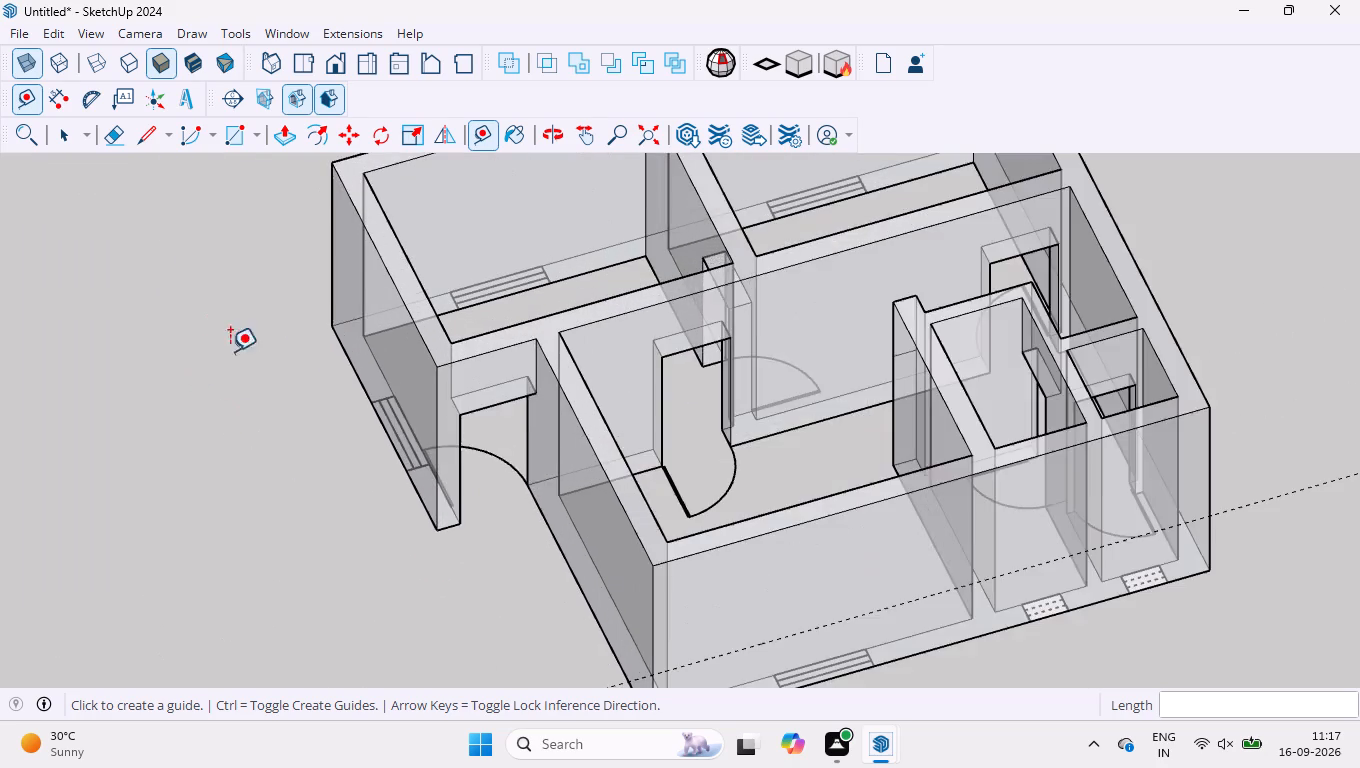
scroll(230, 351, "up", 4)
scroll(461, 406, "up", 8)
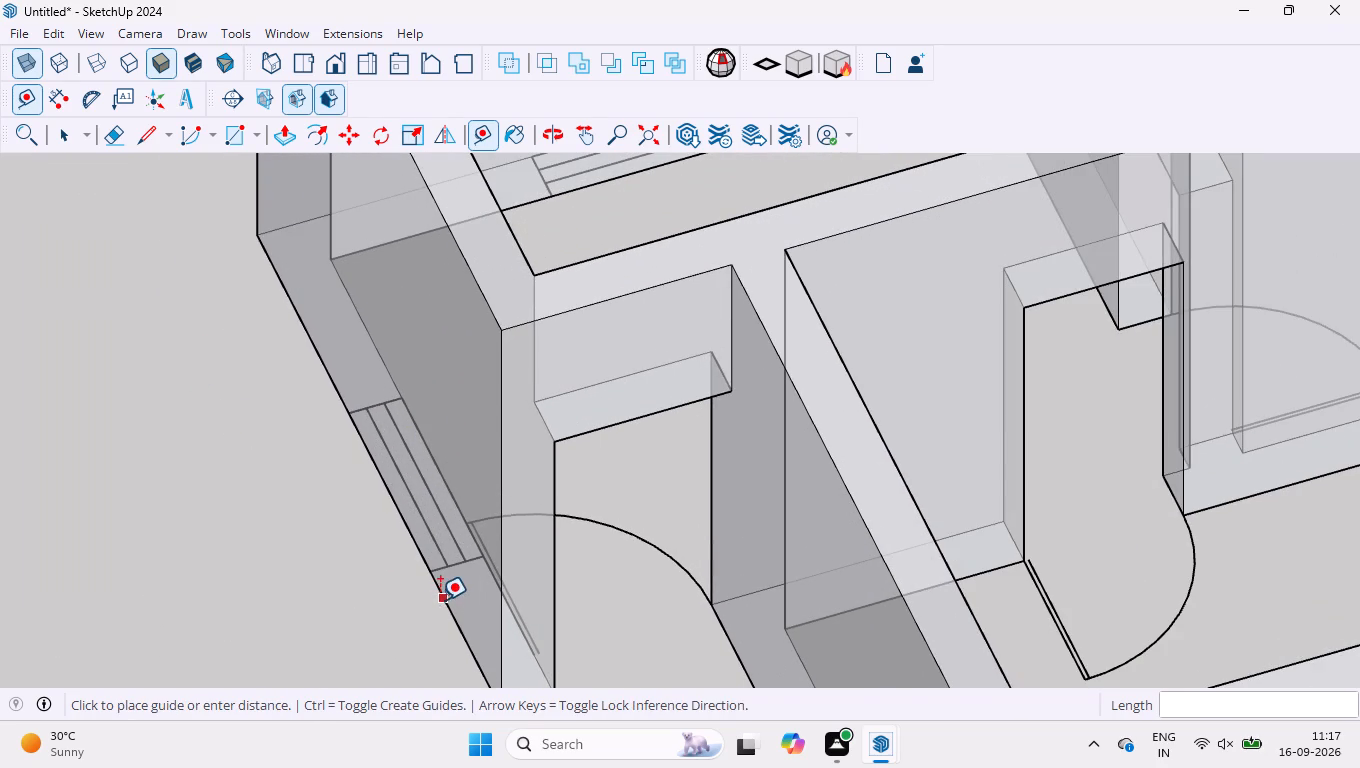
left_click(440, 600)
type("1000")
key("Return")
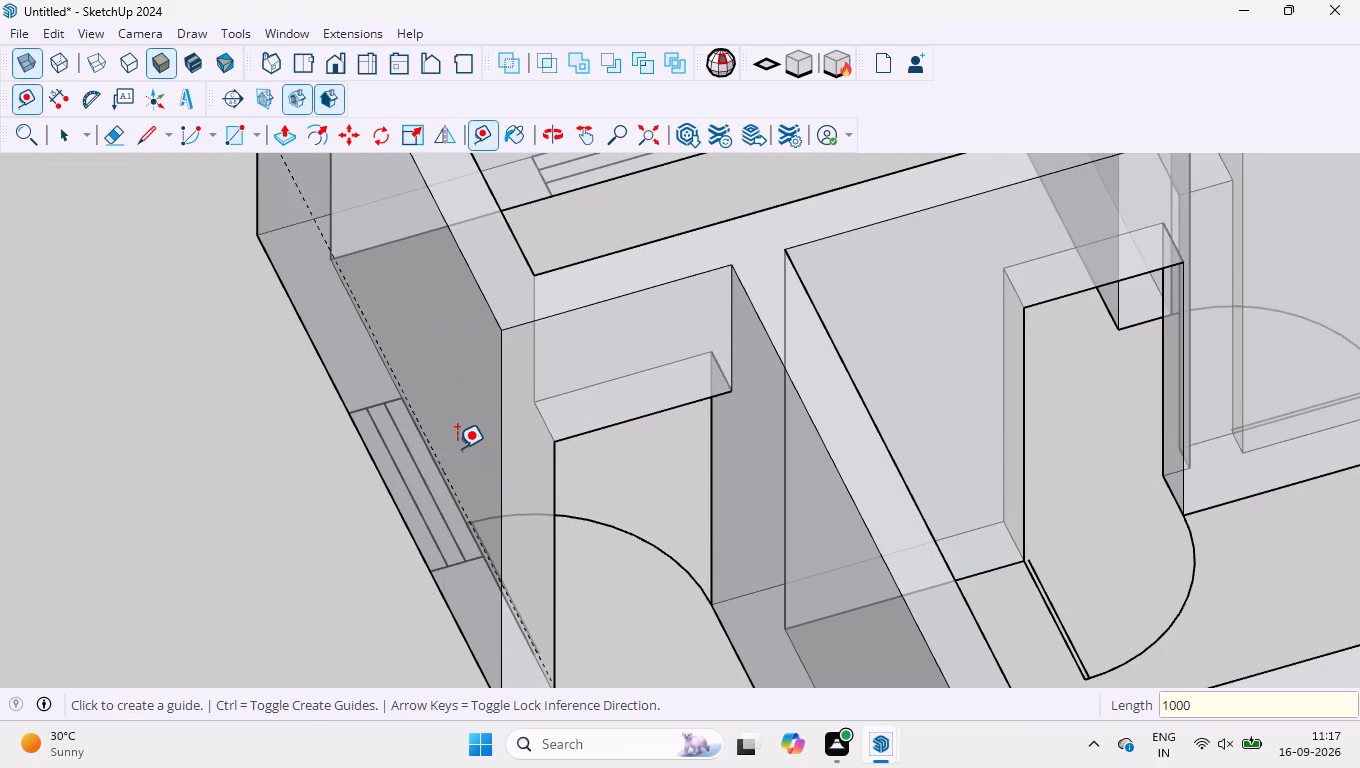
Place a guide 1000 mm above the base edge of the long outer wall with two window symbols.
middle_click_drag(465, 428, 1178, 352)
scroll(788, 394, "down", 8)
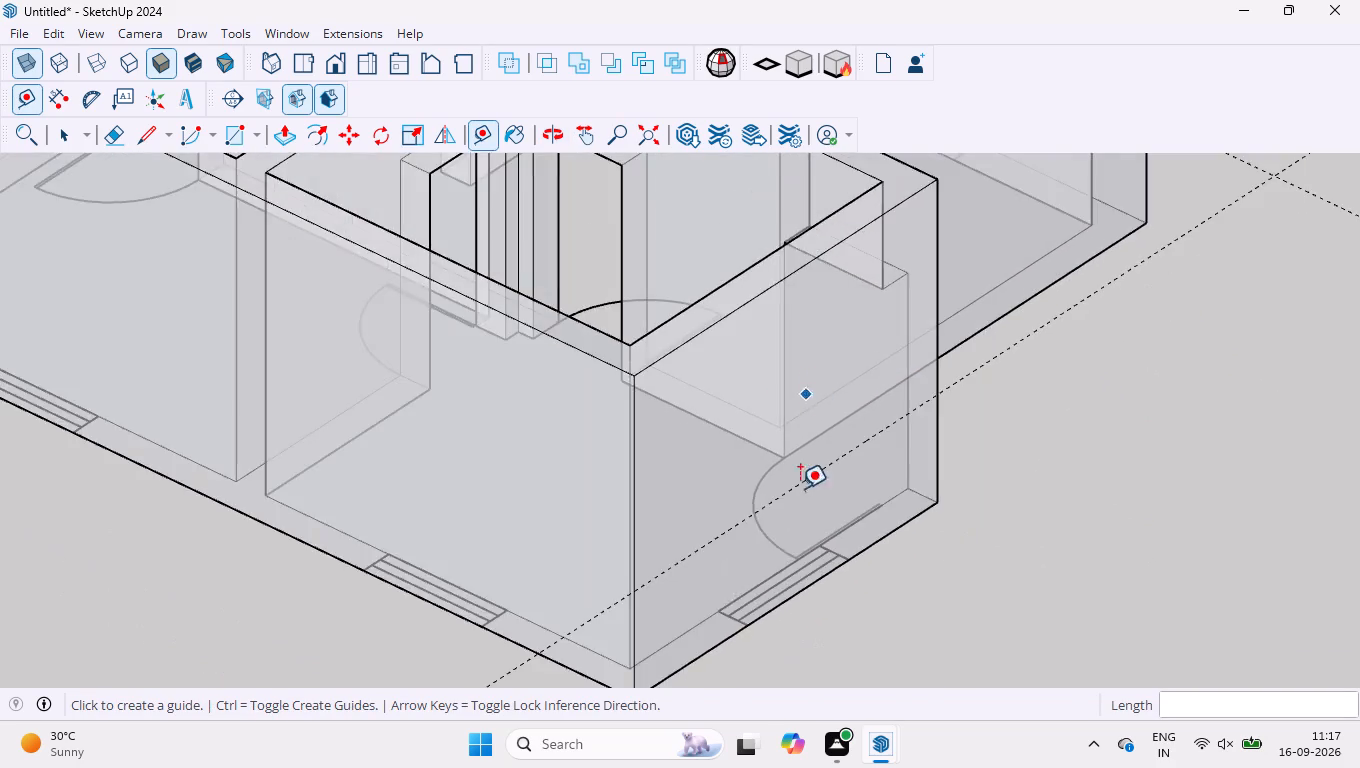
scroll(800, 488, "down", 1)
scroll(523, 535, "up", 10)
left_click(514, 496)
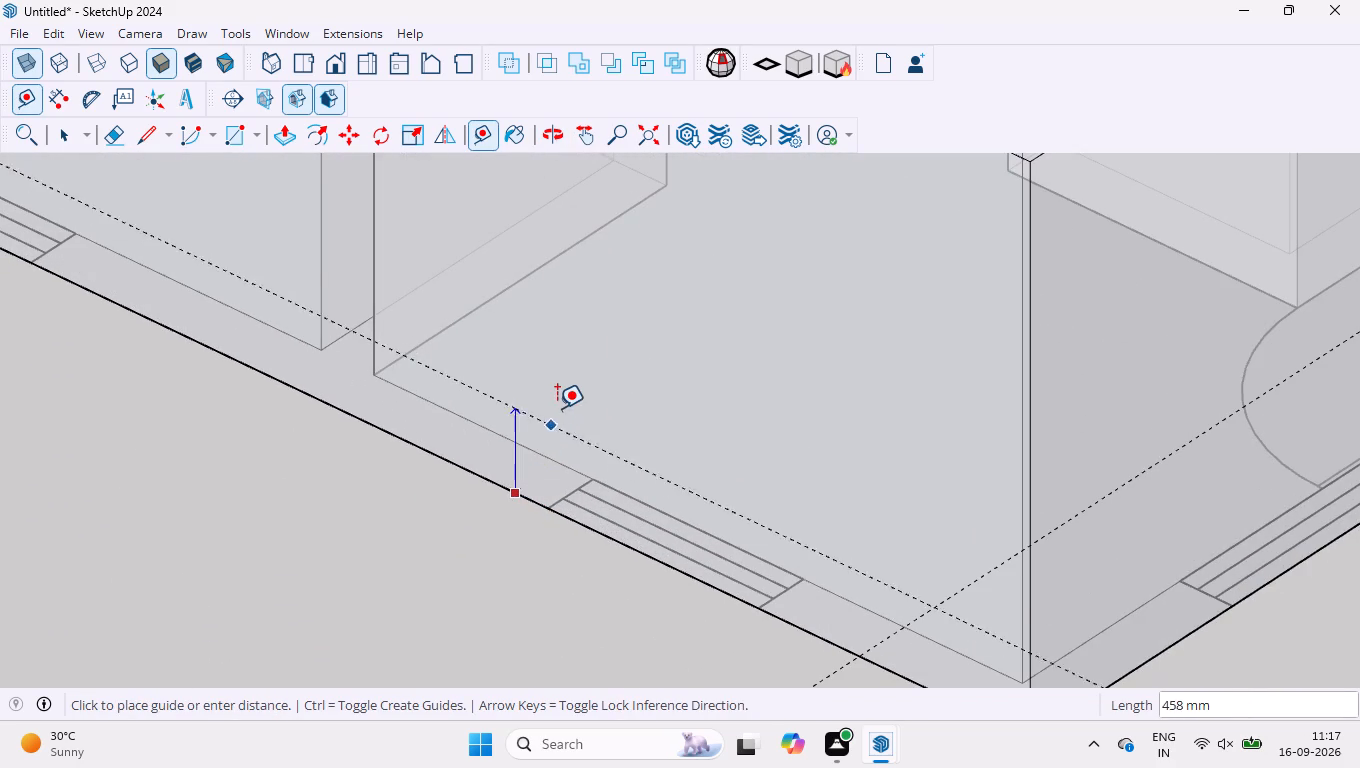
type("1000")
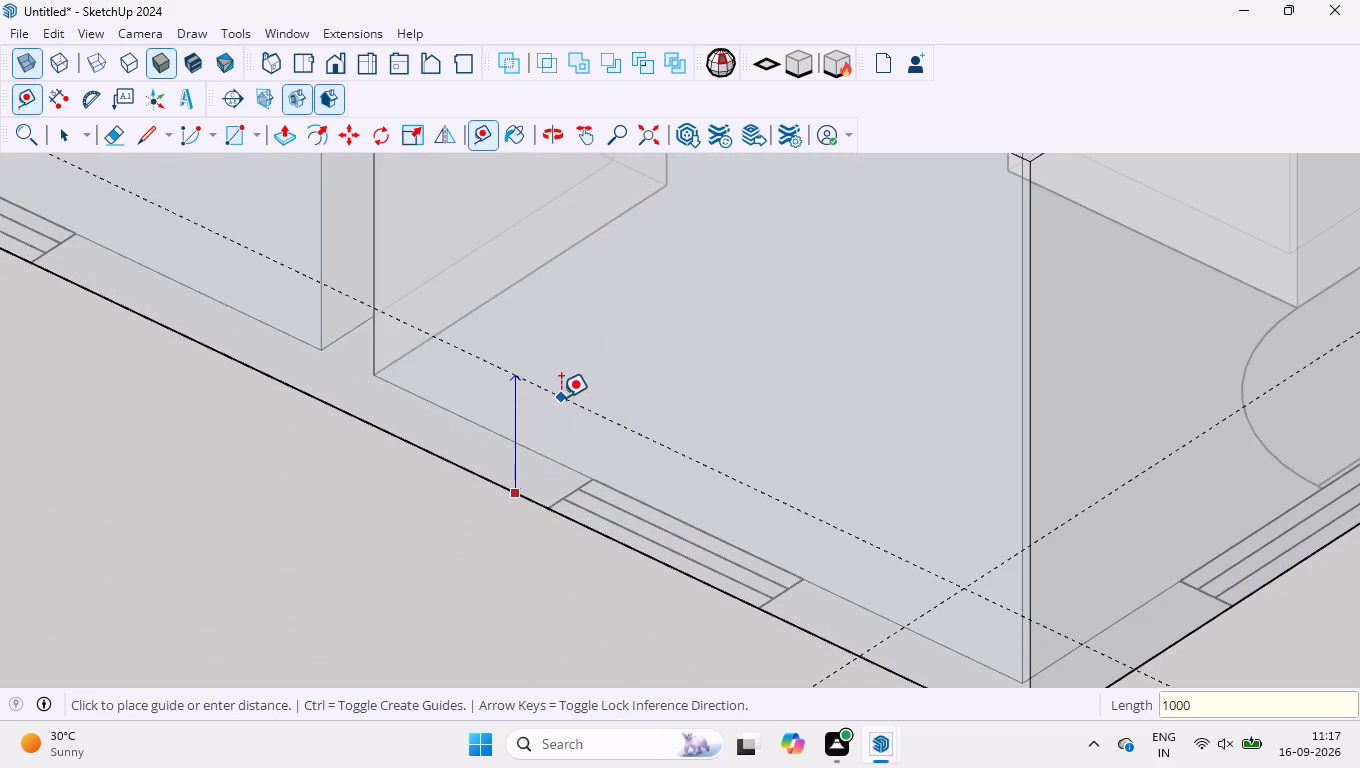
key("Return")
Examine the sill-height guides around the outer walls from several angles.
scroll(561, 397, "down", 3)
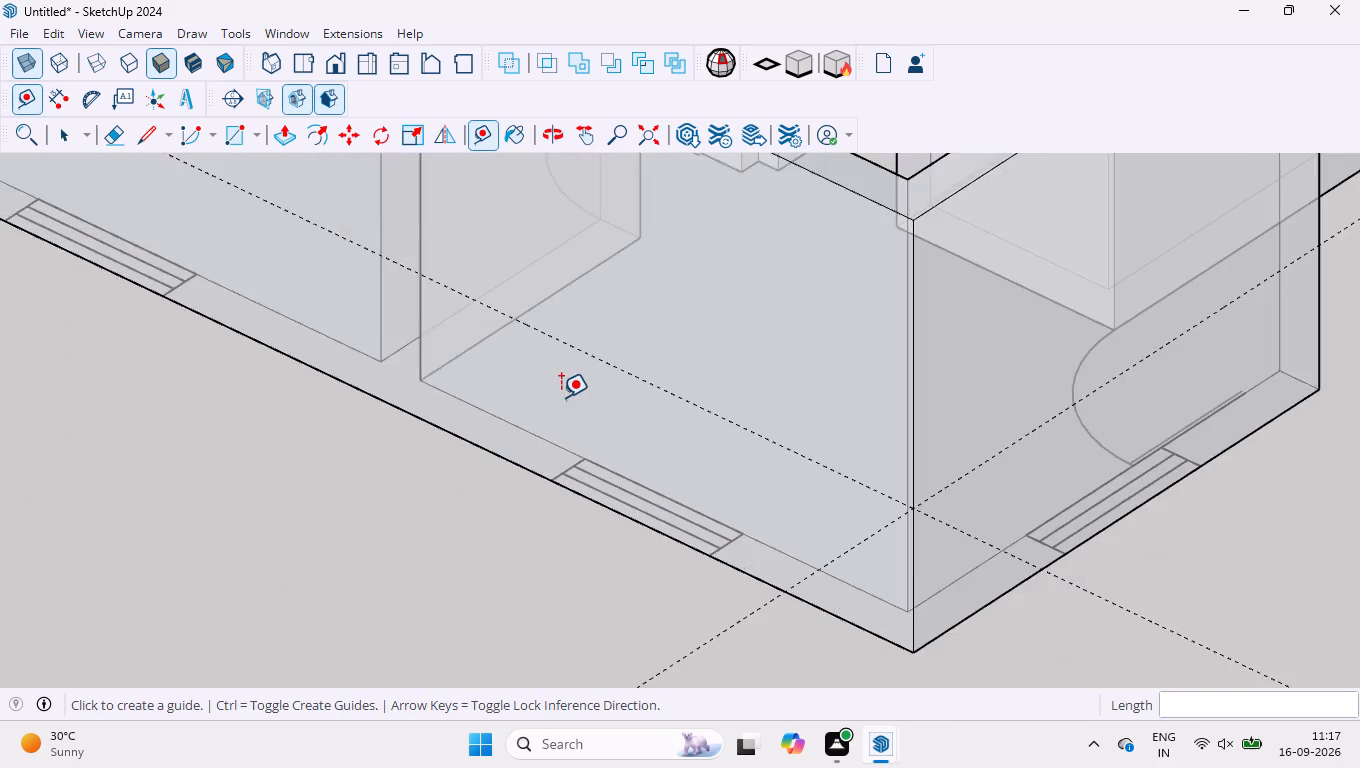
scroll(565, 404, "down", 5)
scroll(725, 503, "down", 10)
middle_click_drag(309, 346, 558, 539)
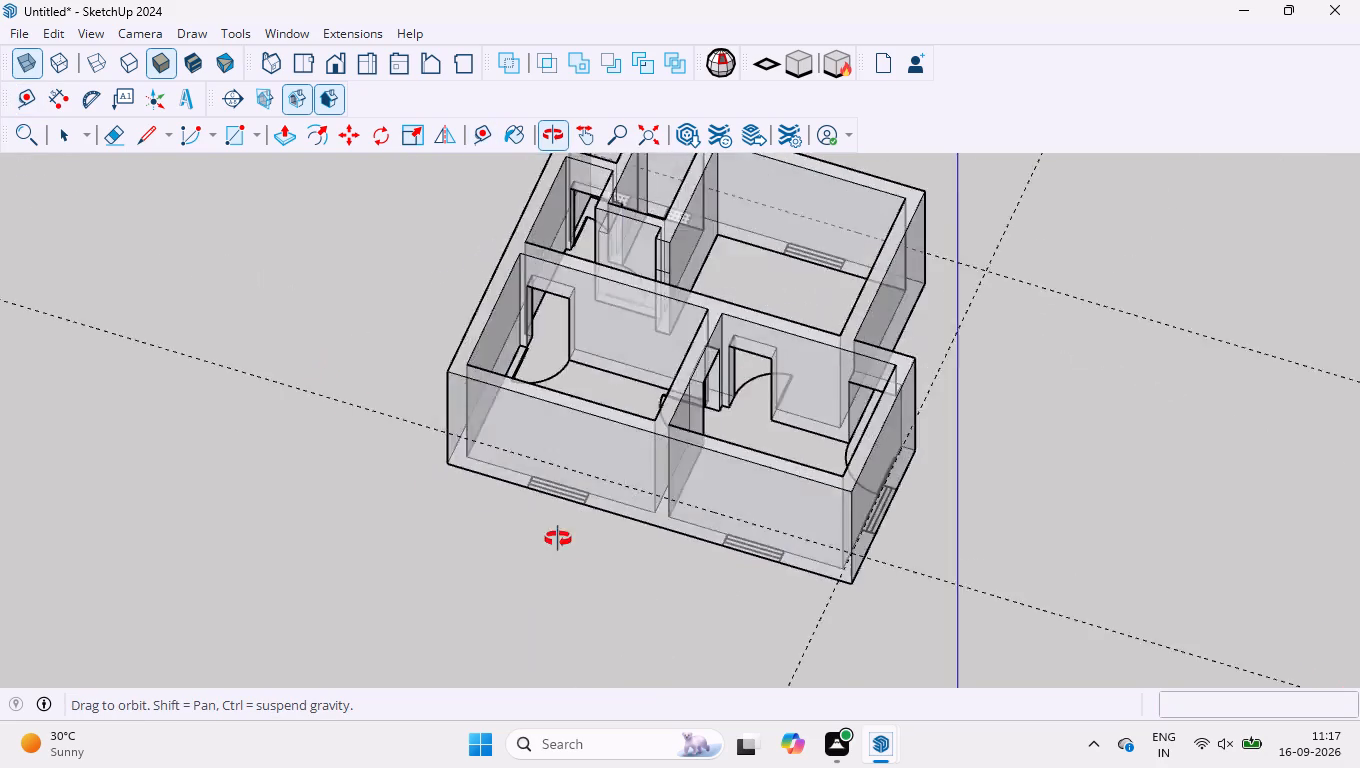
middle_click_drag(558, 539, 970, 387)
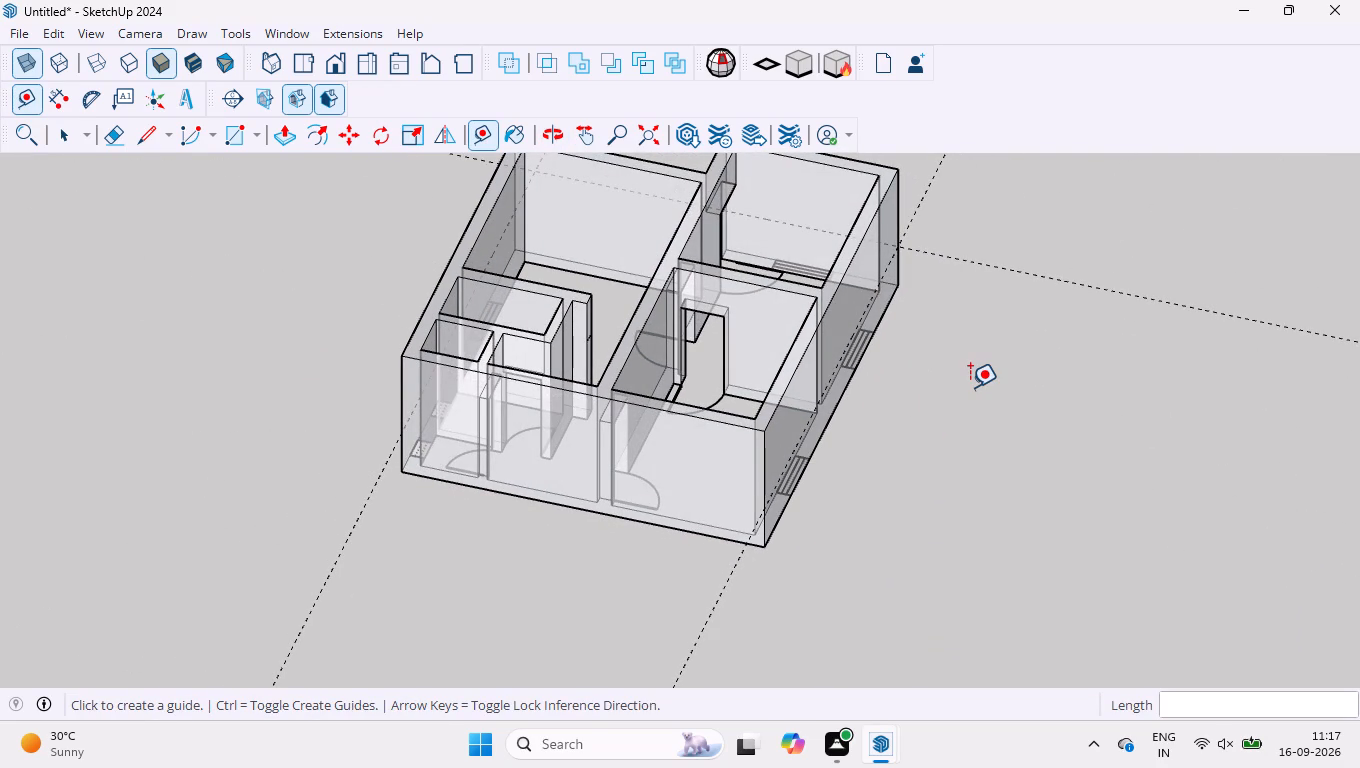
scroll(953, 445, "down", 7)
scroll(877, 560, "down", 4)
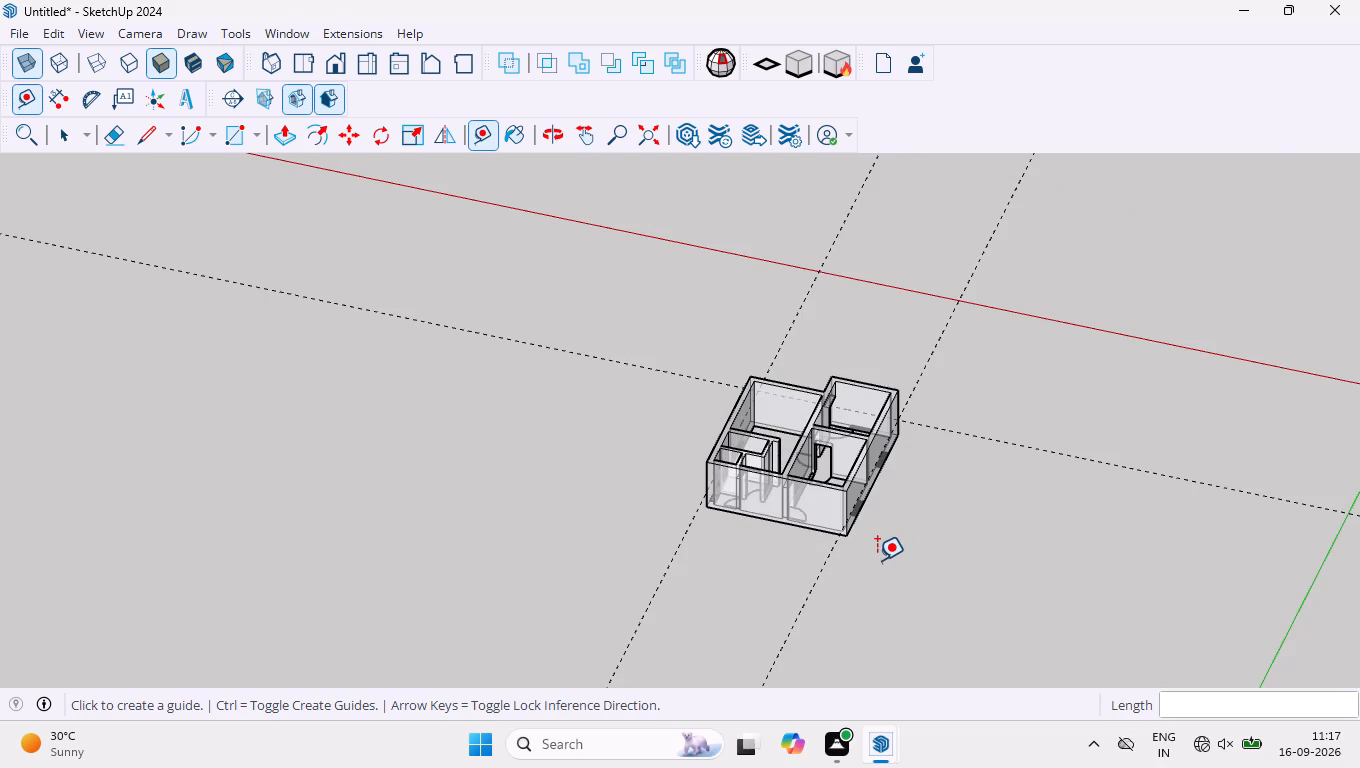
key("space")
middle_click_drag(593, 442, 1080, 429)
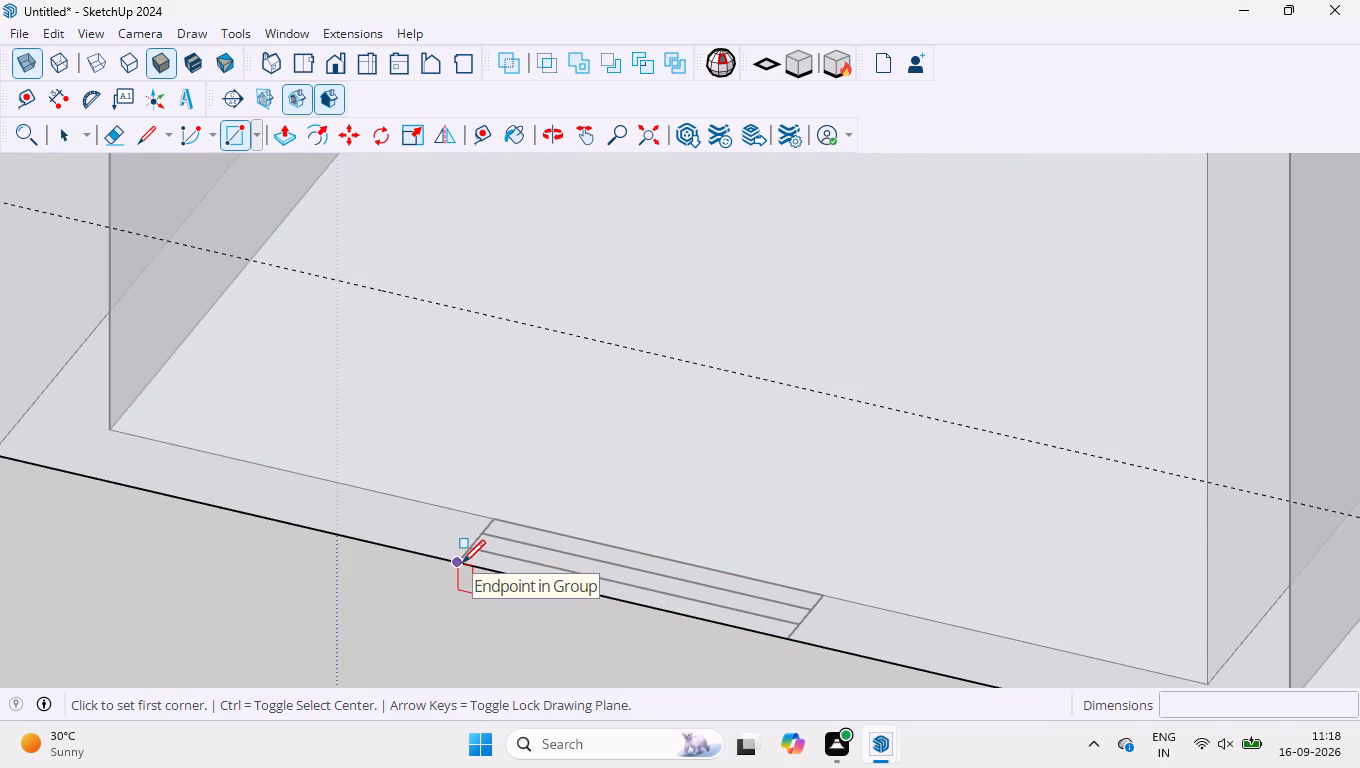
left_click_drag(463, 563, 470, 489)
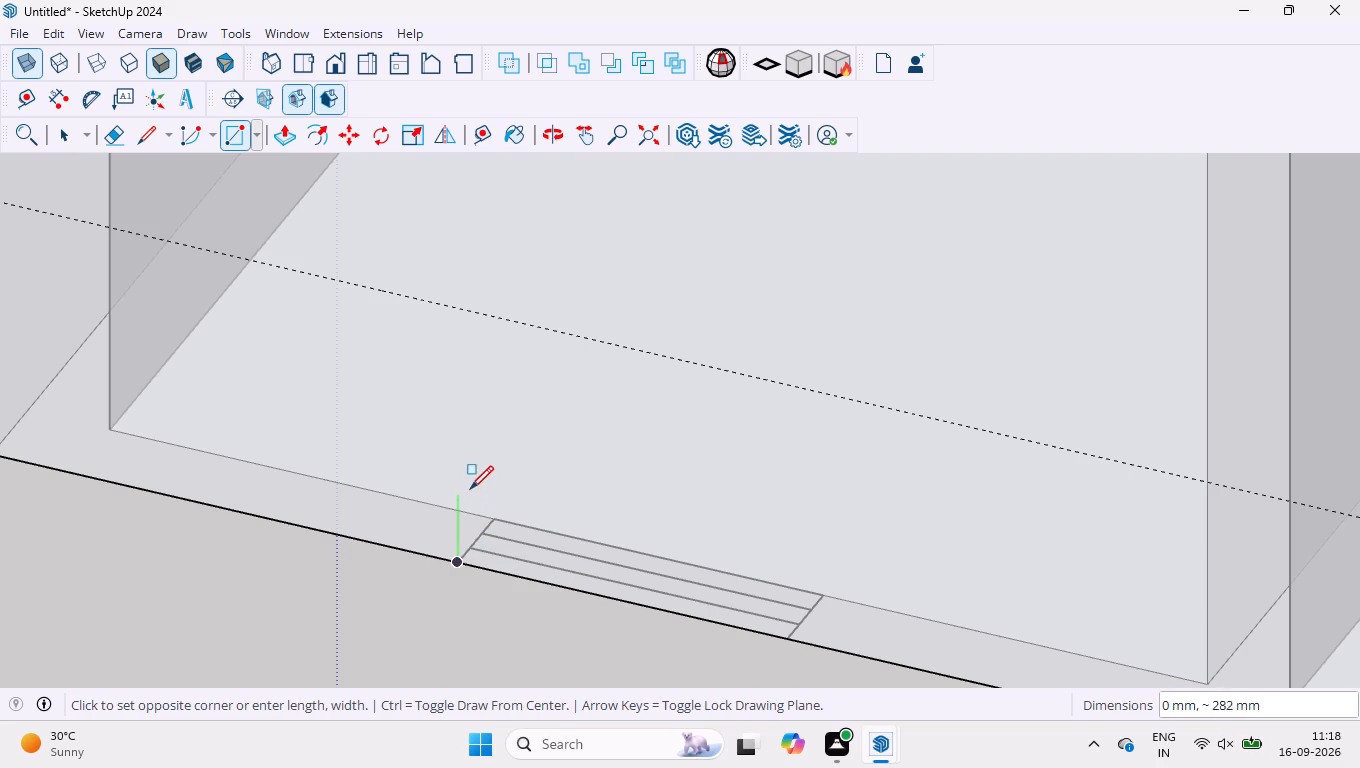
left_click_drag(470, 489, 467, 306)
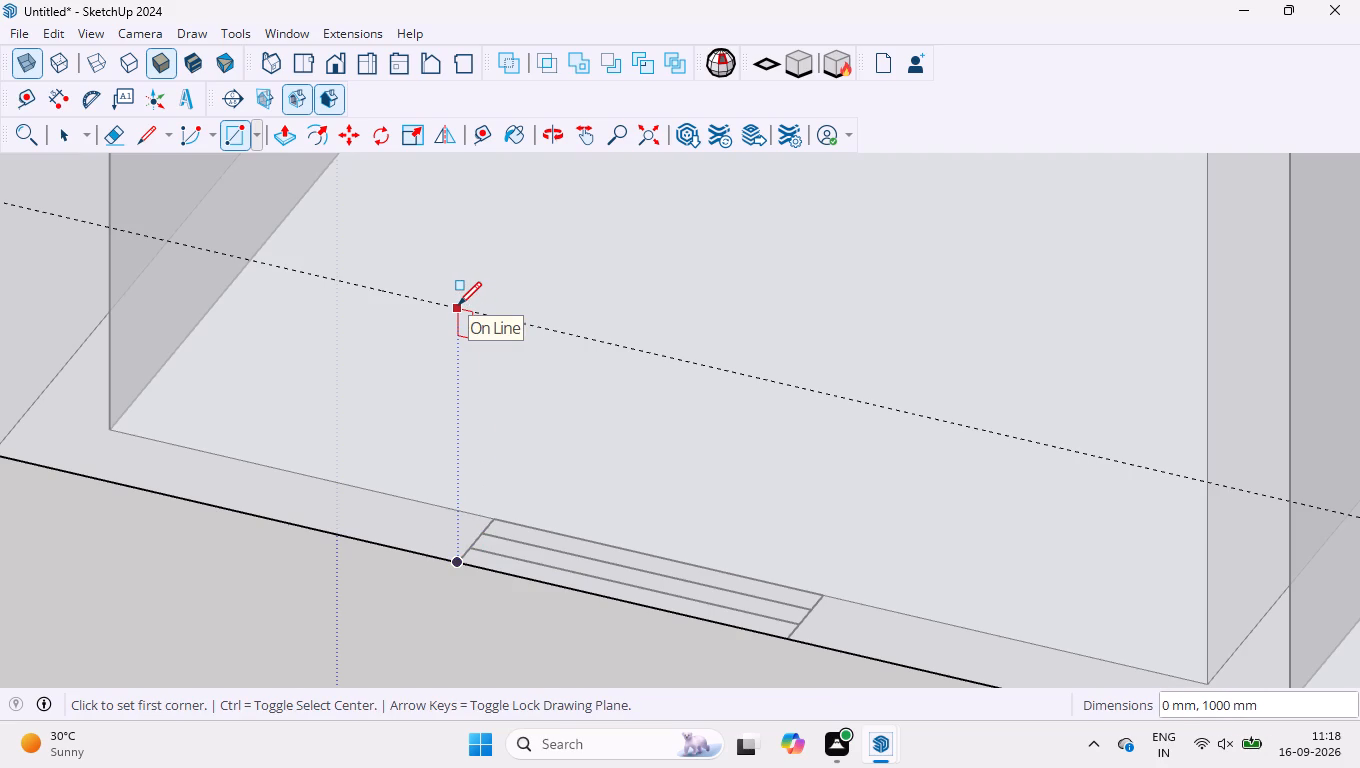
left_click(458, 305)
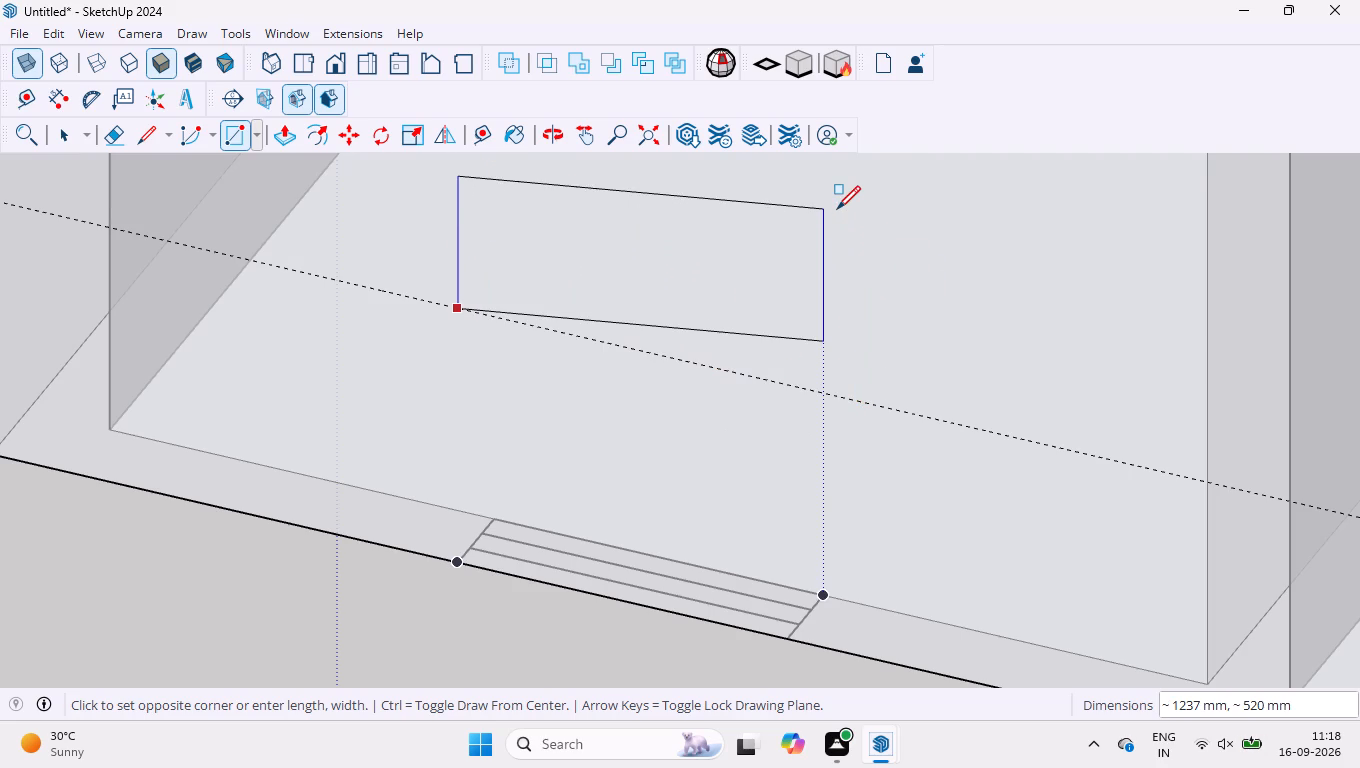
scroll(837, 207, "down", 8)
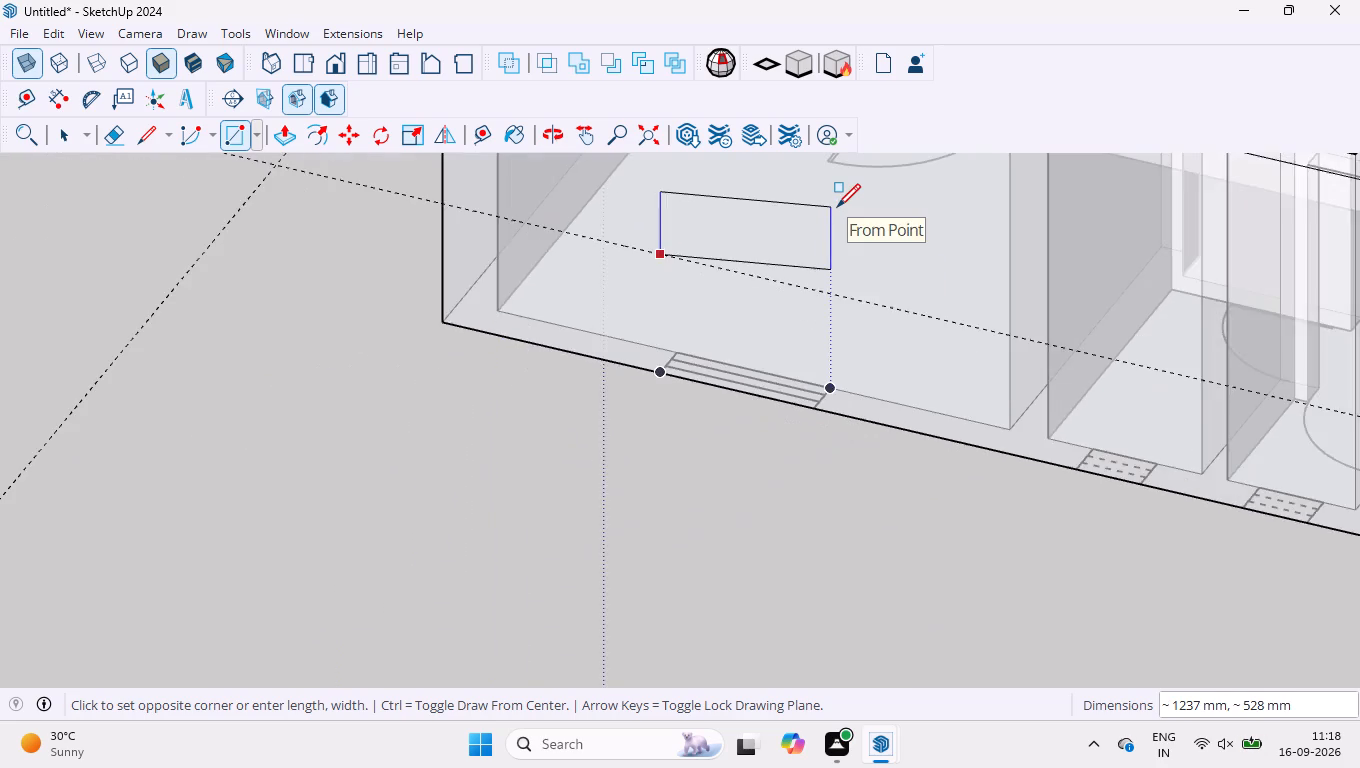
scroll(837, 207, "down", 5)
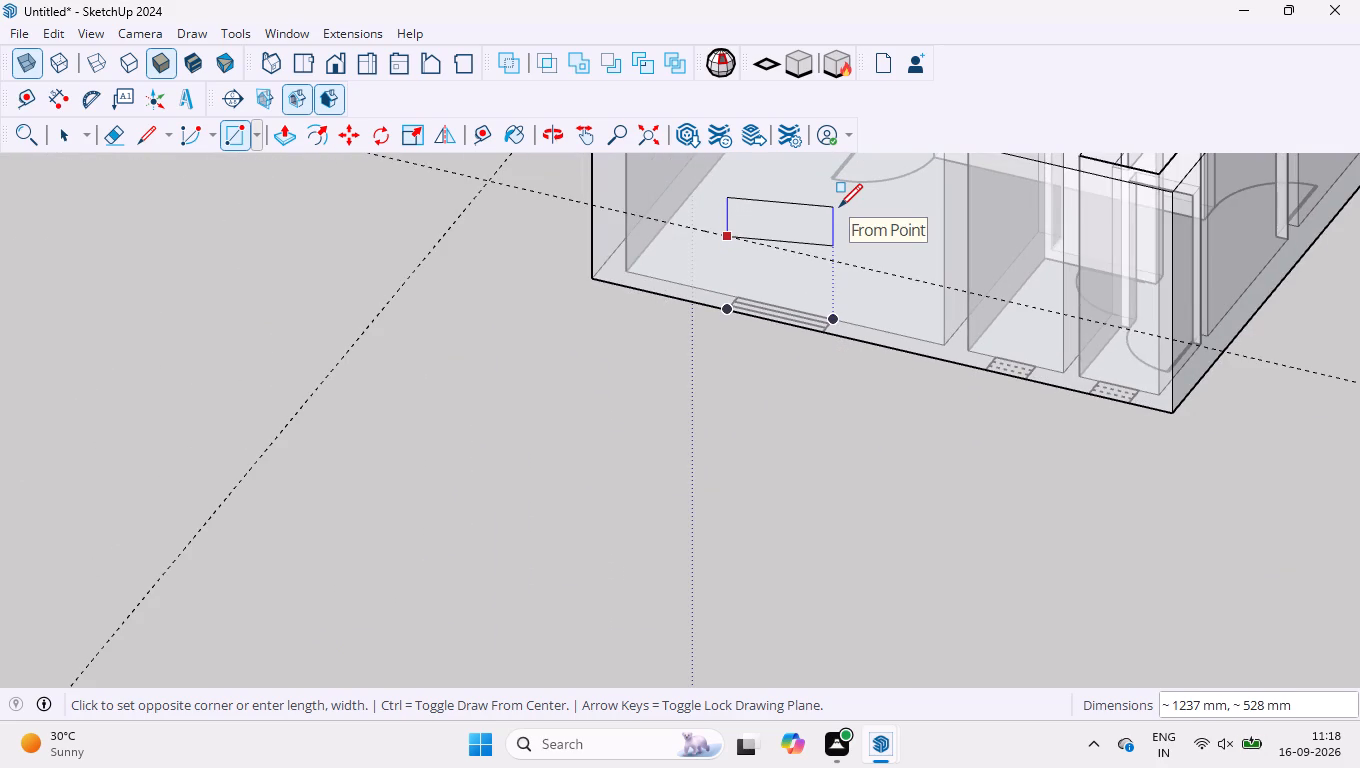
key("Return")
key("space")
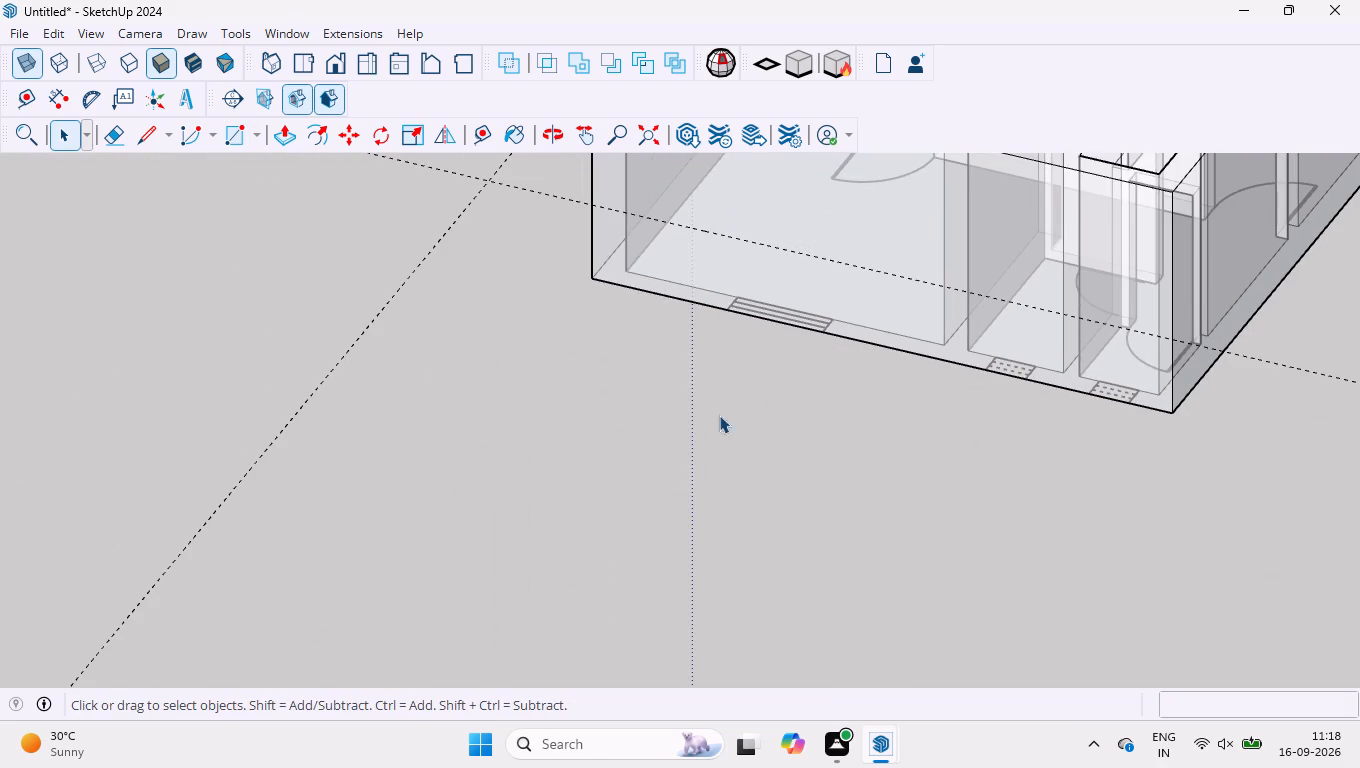
Draw a rectangle 1000 mm wide and about 1146 mm high above the window symbol on the ventilator-side wall, starting on the guide.
scroll(688, 438, "down", 2)
middle_click_drag(565, 471, 771, 546)
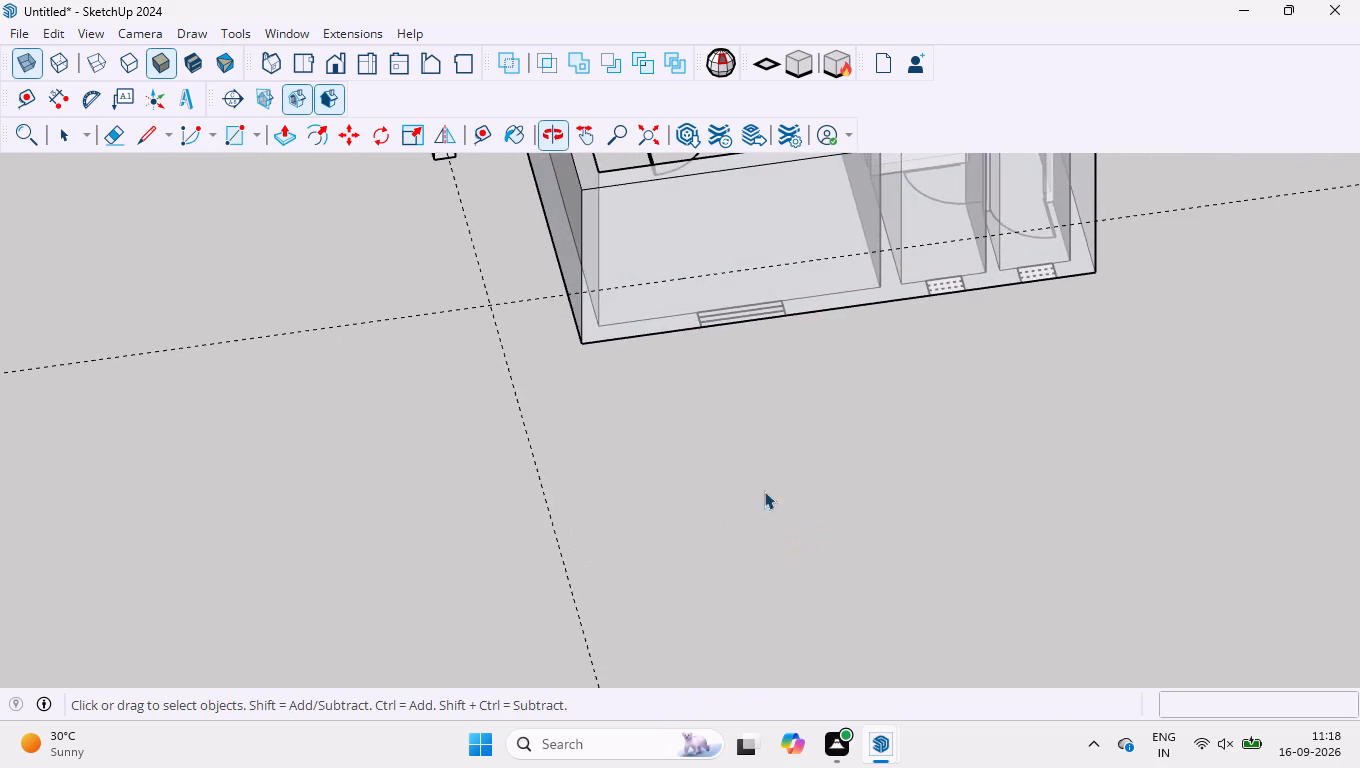
scroll(684, 560, "down", 4)
scroll(744, 380, "up", 8)
scroll(697, 270, "up", 4)
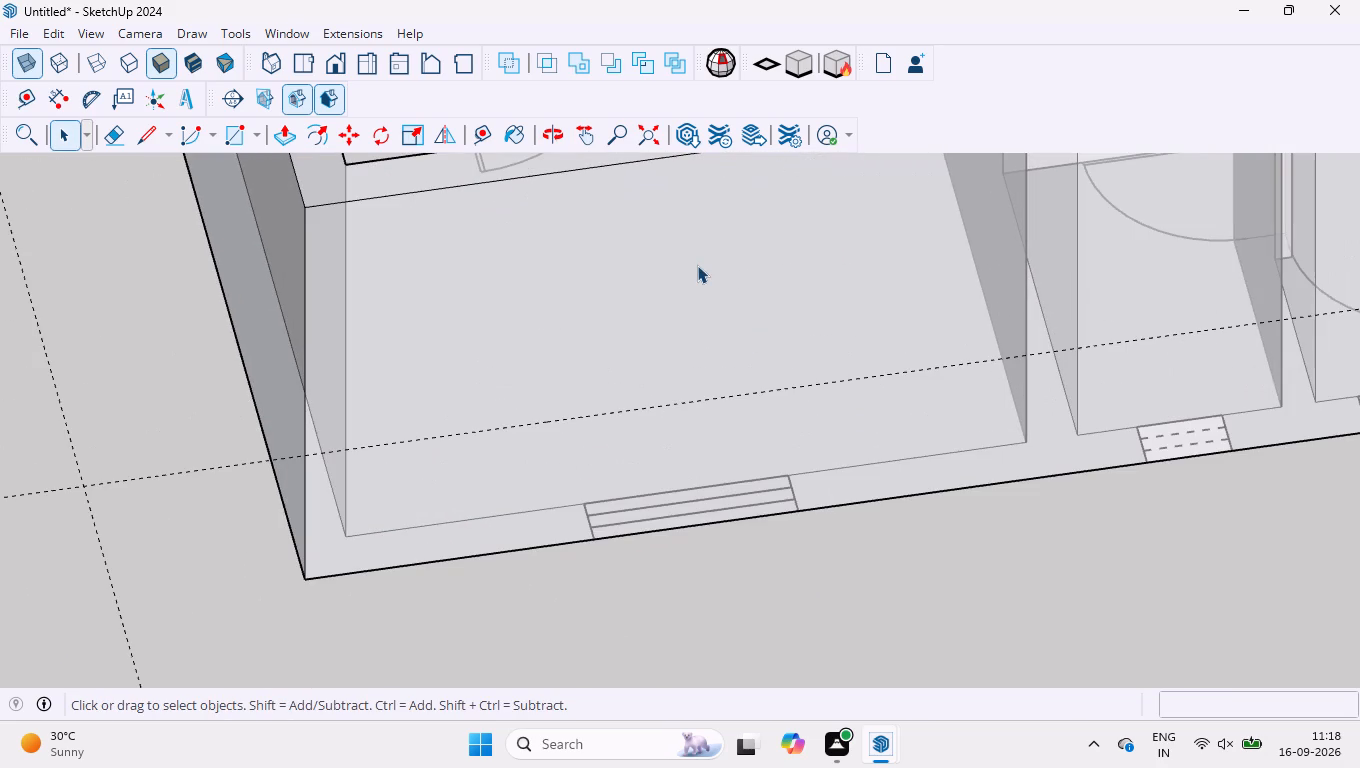
left_click(234, 139)
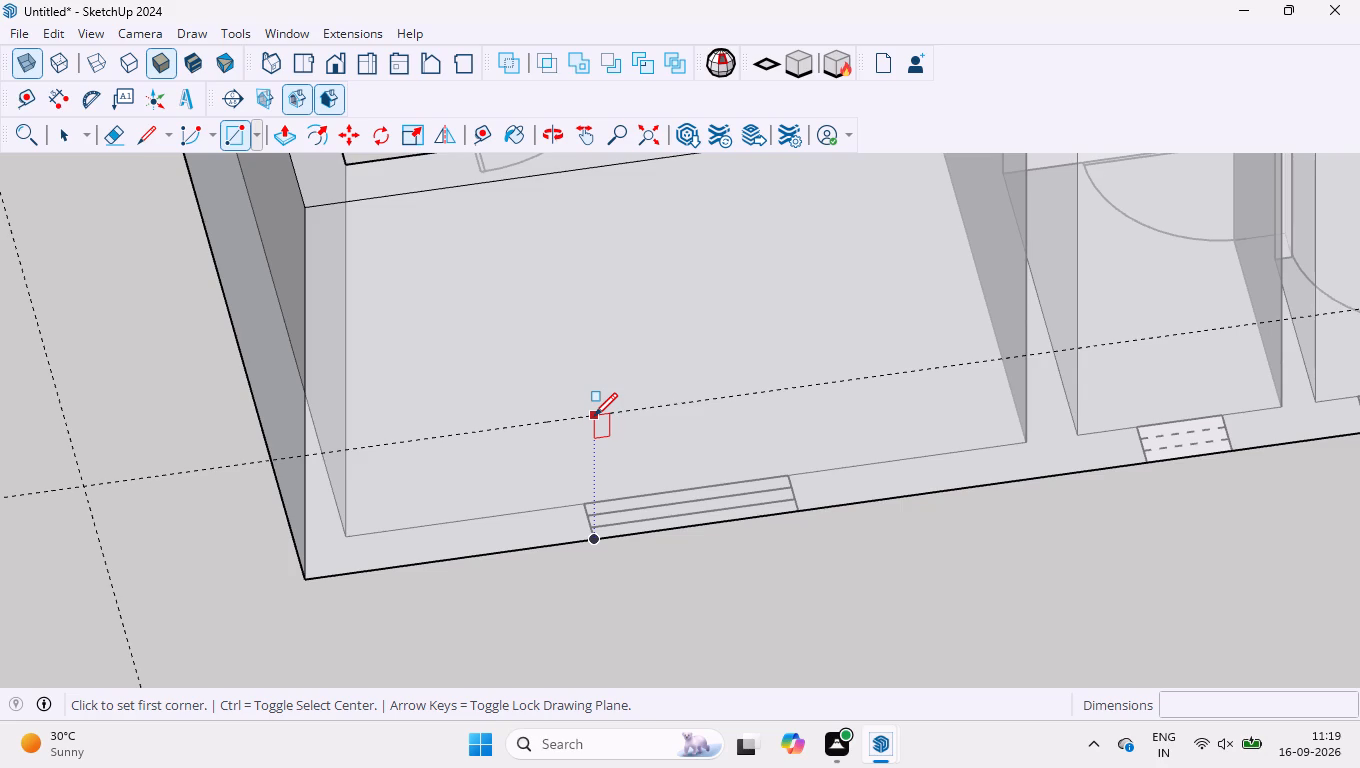
left_click(594, 416)
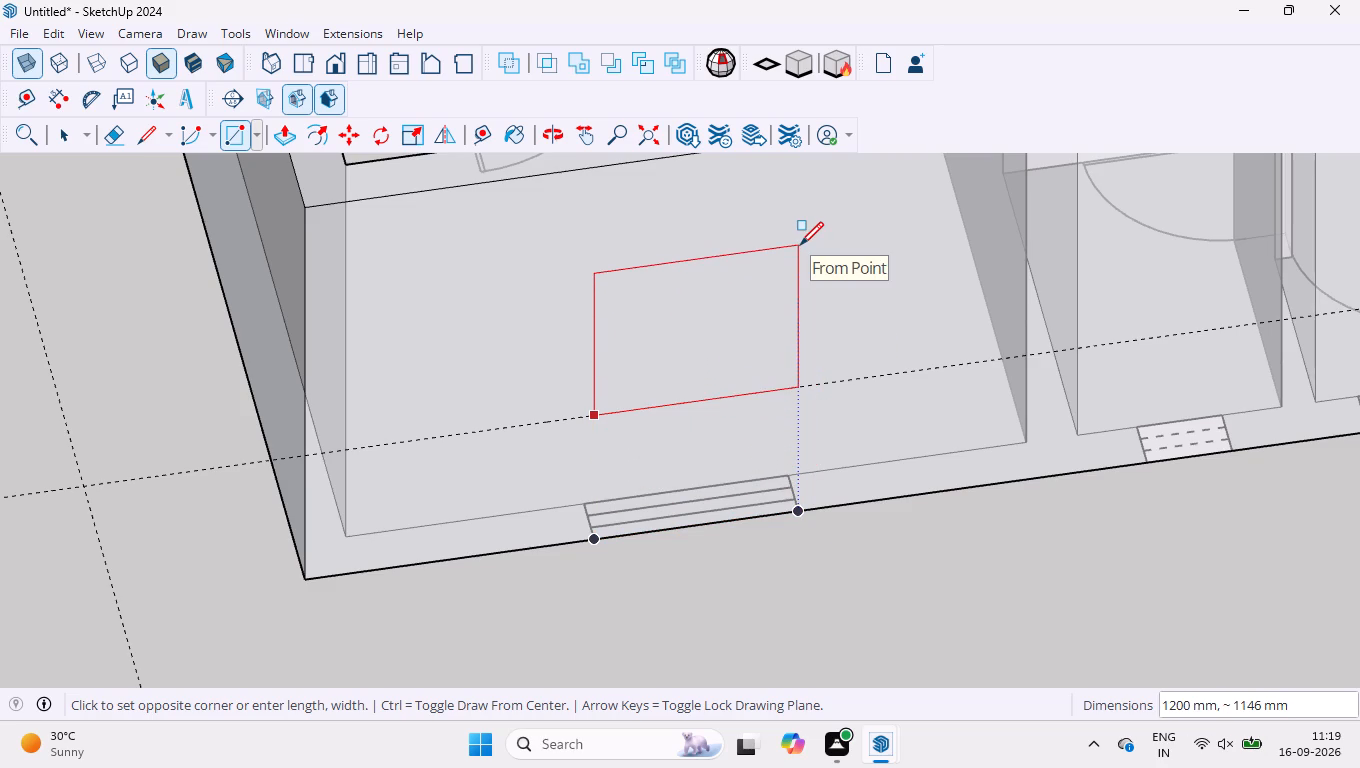
key("1")
type("000")
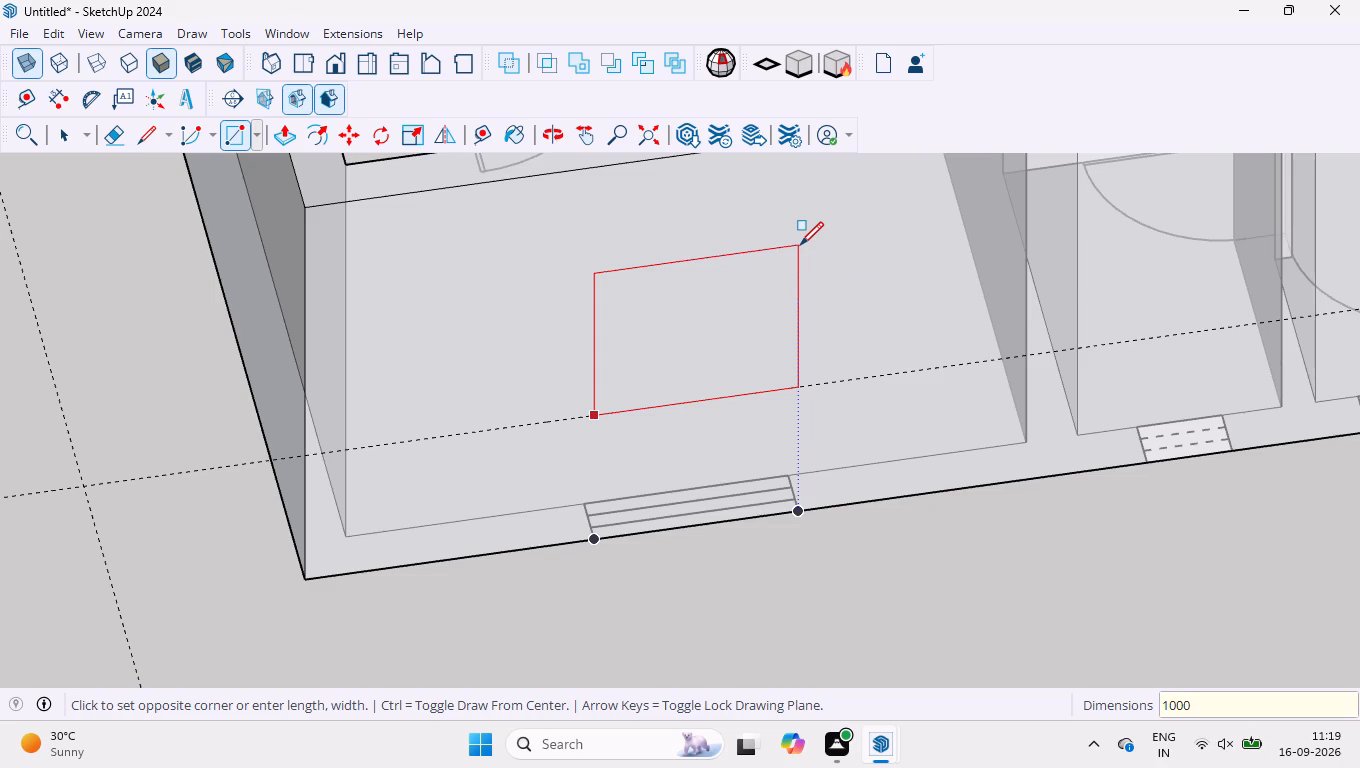
key("Return")
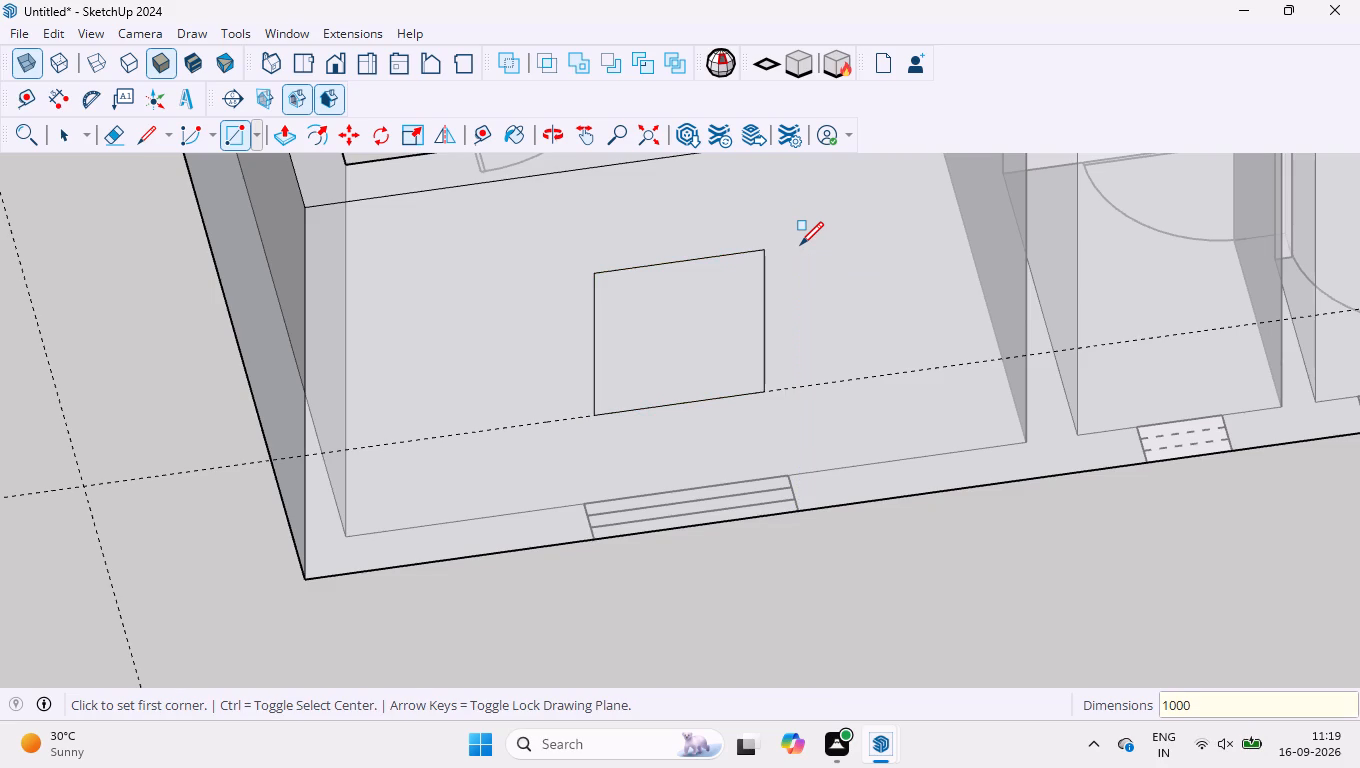
Draw a rectangle 1200 mm wide and 1000 mm high above the window symbol beside the entrance door, starting on the guide.
scroll(791, 286, "down", 8)
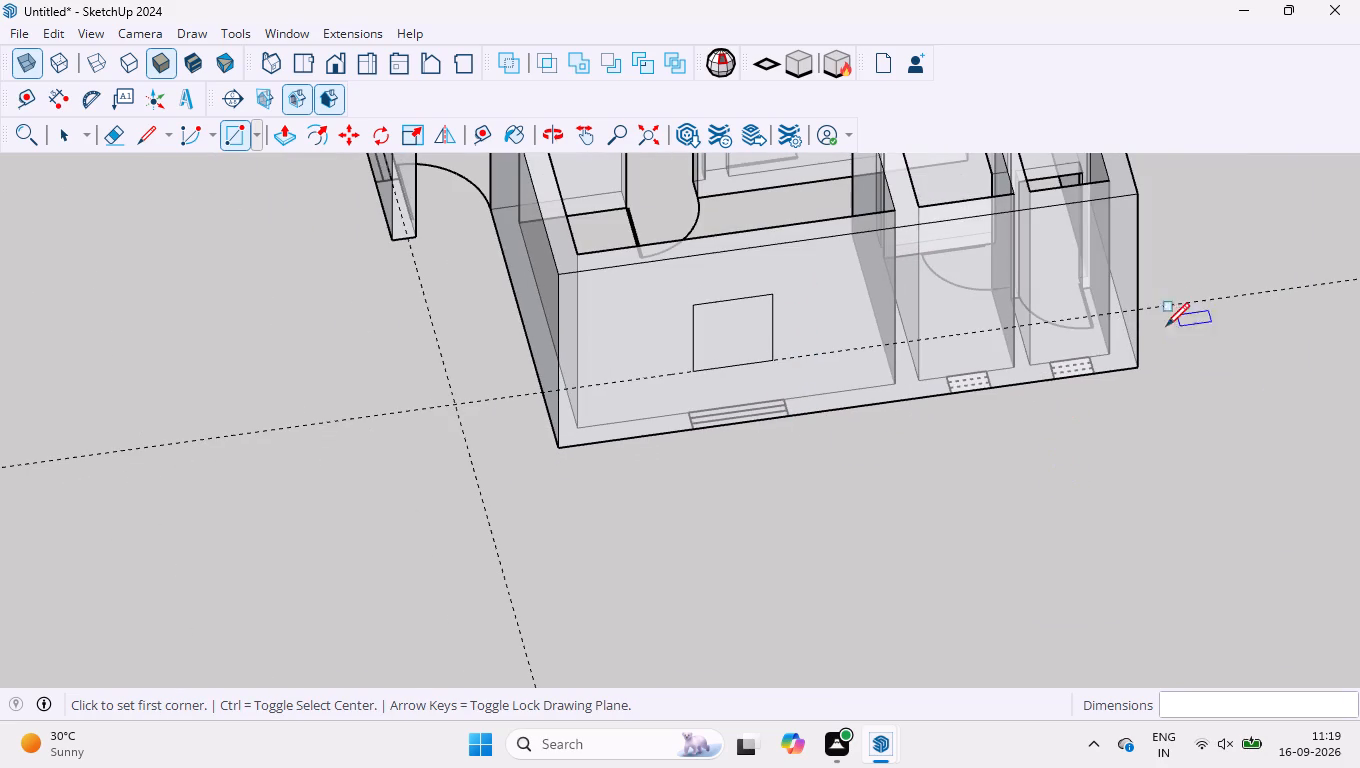
middle_click_drag(564, 534, 1007, 577)
scroll(218, 551, "up", 13)
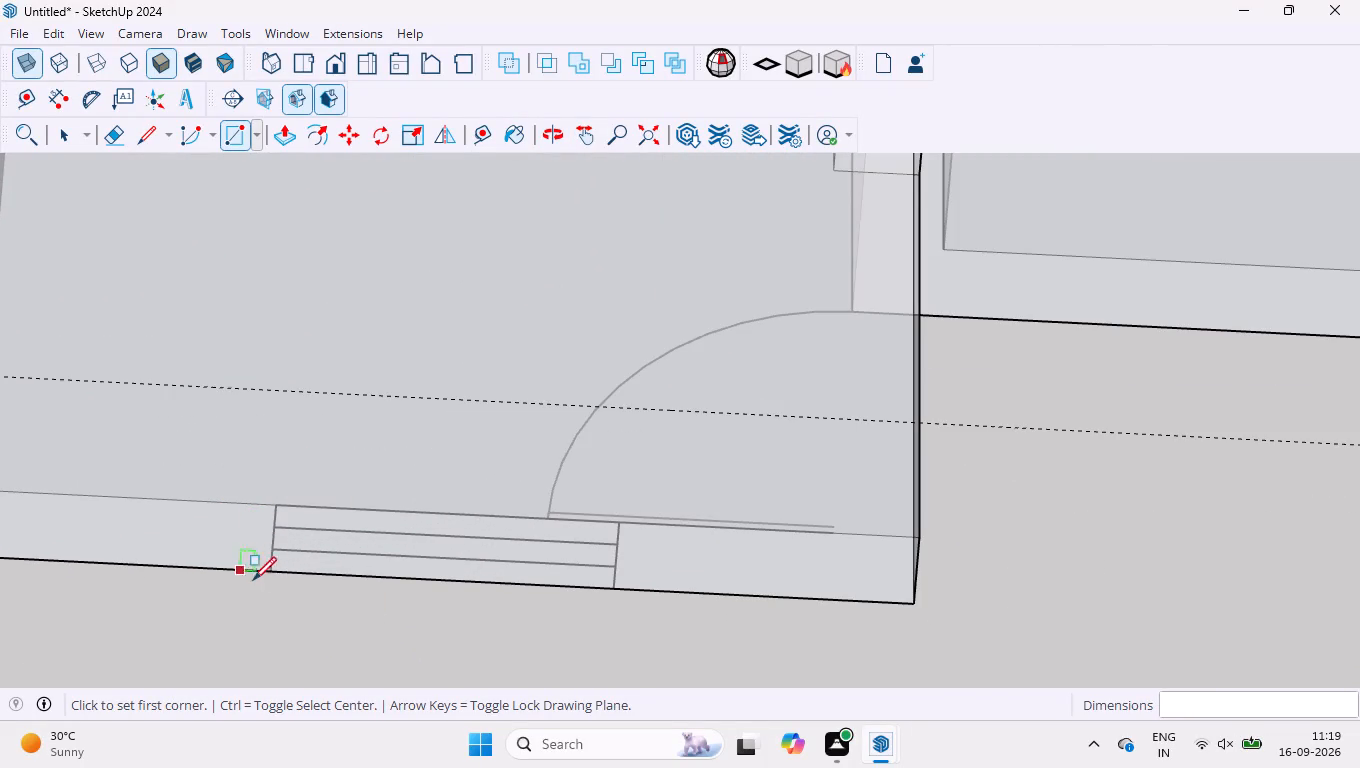
middle_click_drag(258, 601, 323, 466)
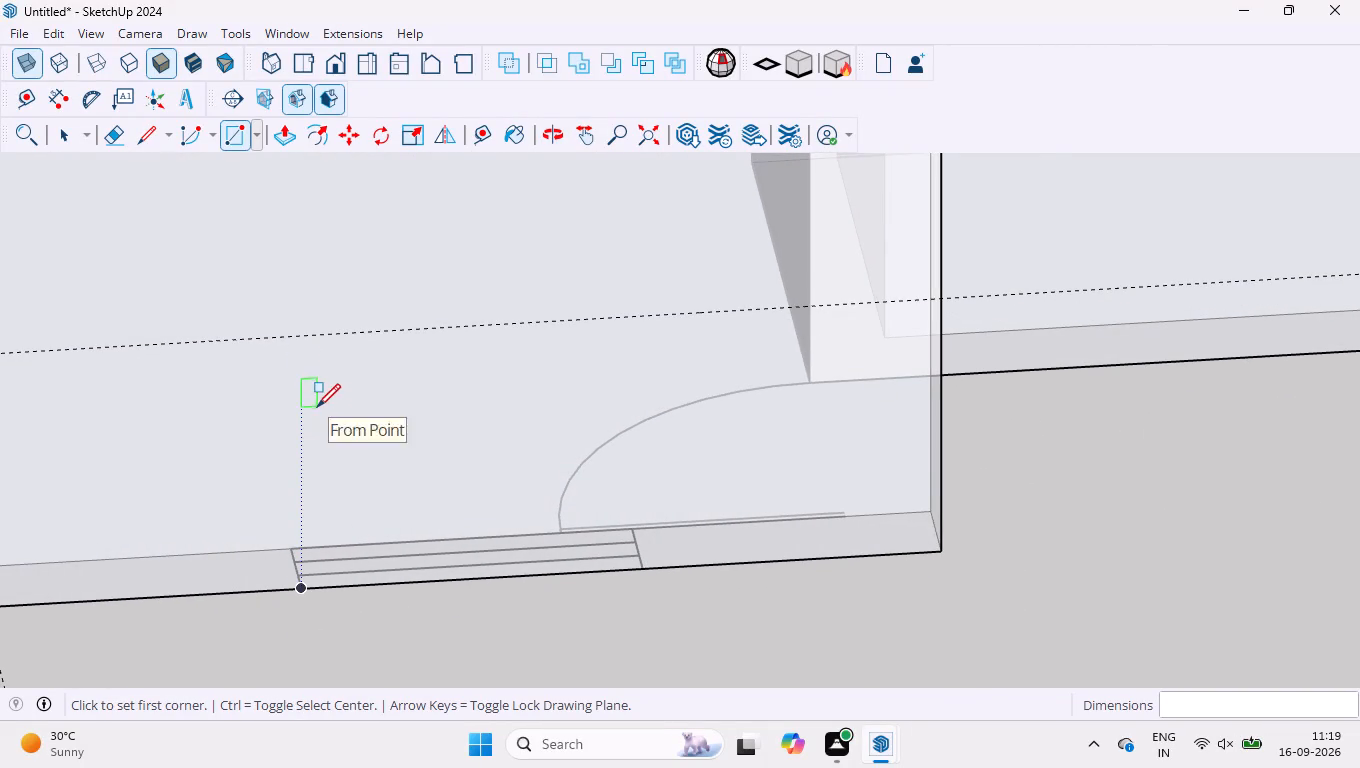
left_click(304, 331)
scroll(334, 270, "down", 3)
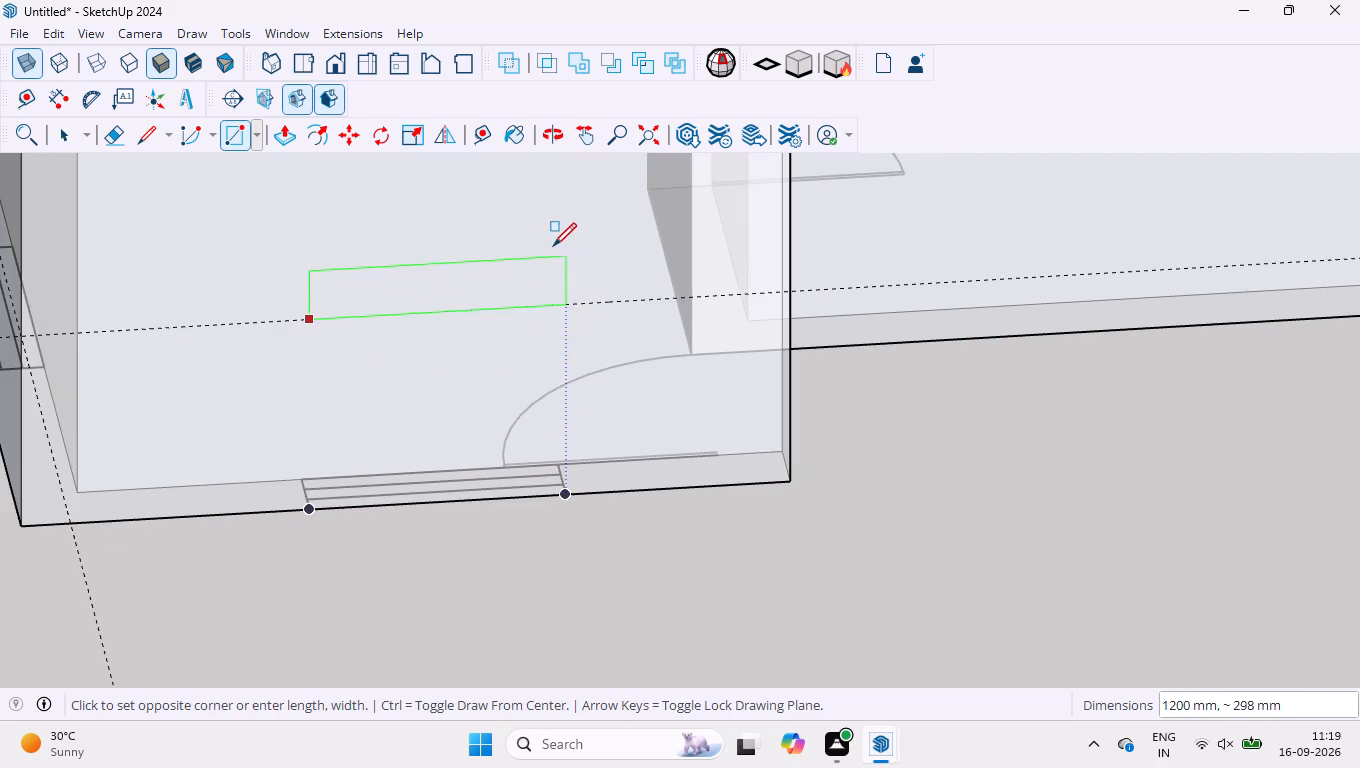
scroll(553, 254, "down", 9)
scroll(544, 183, "up", 7)
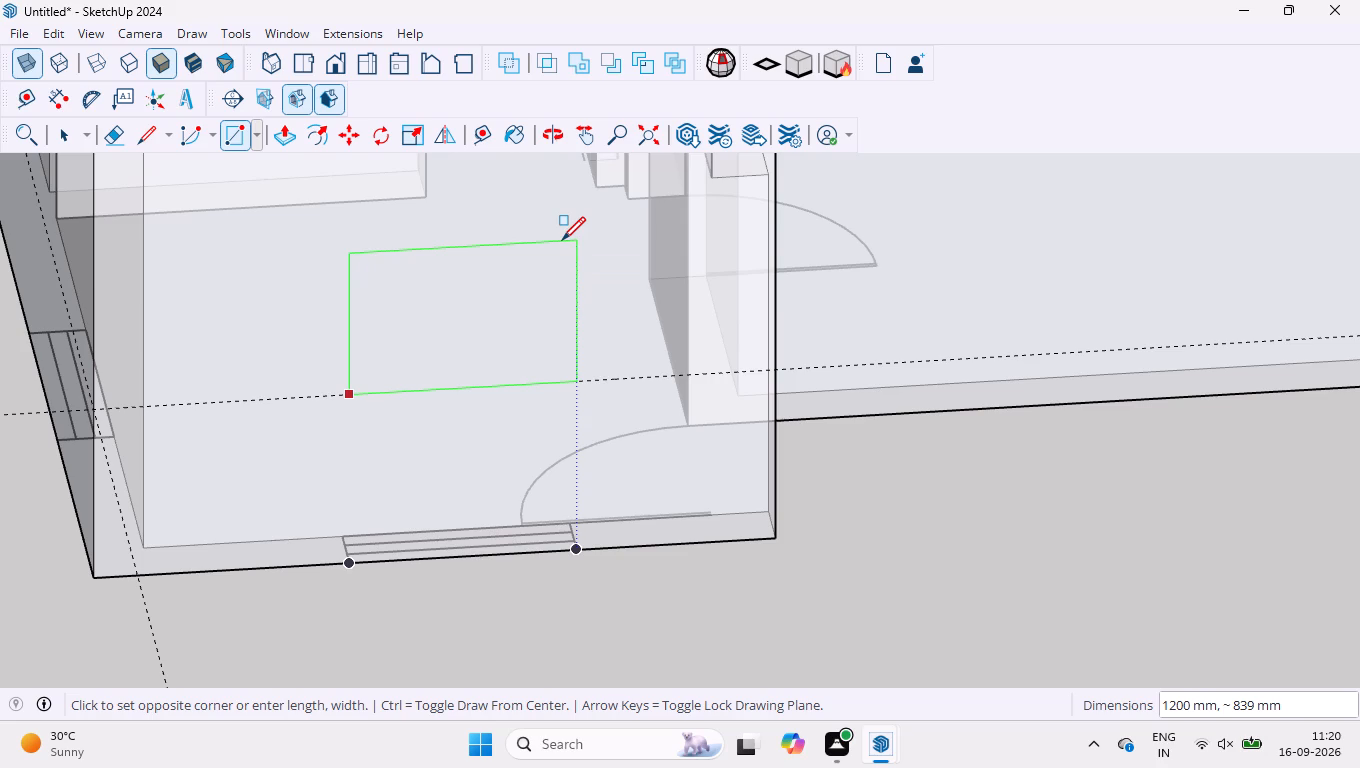
key("comma")
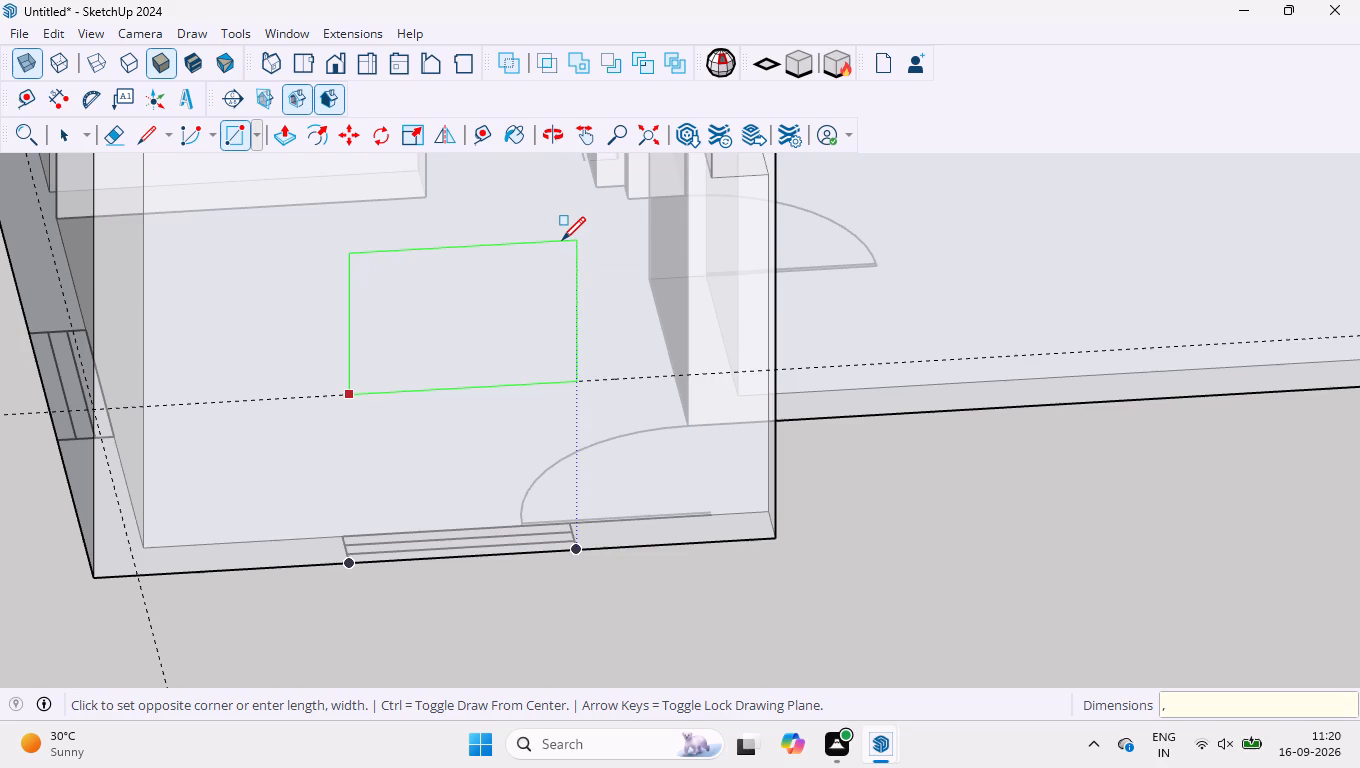
type("1000")
key("Return")
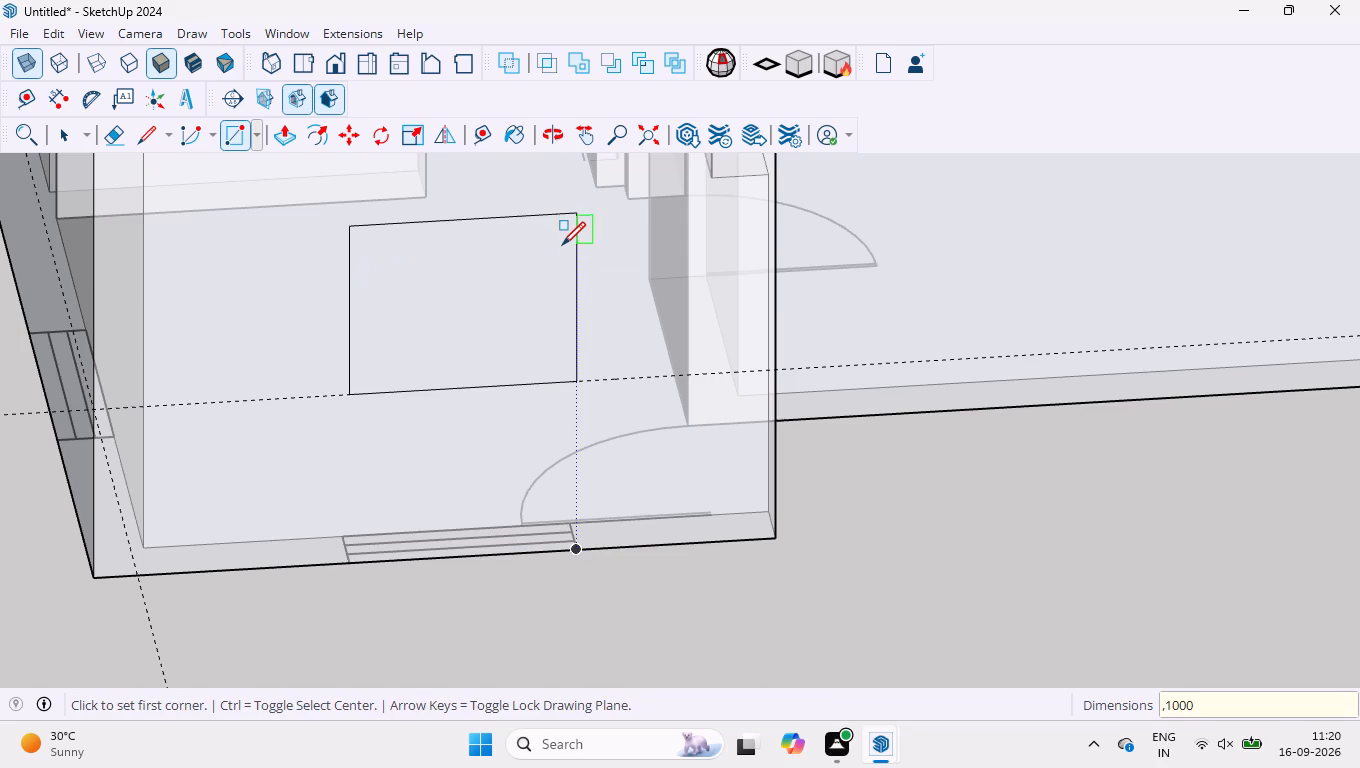
On the long outer wall, draw a 1200 by 1000 mm window rectangle on the guide above the symbol nearer the entrance-side corner.
scroll(612, 447, "down", 7)
middle_click_drag(212, 478, 401, 548)
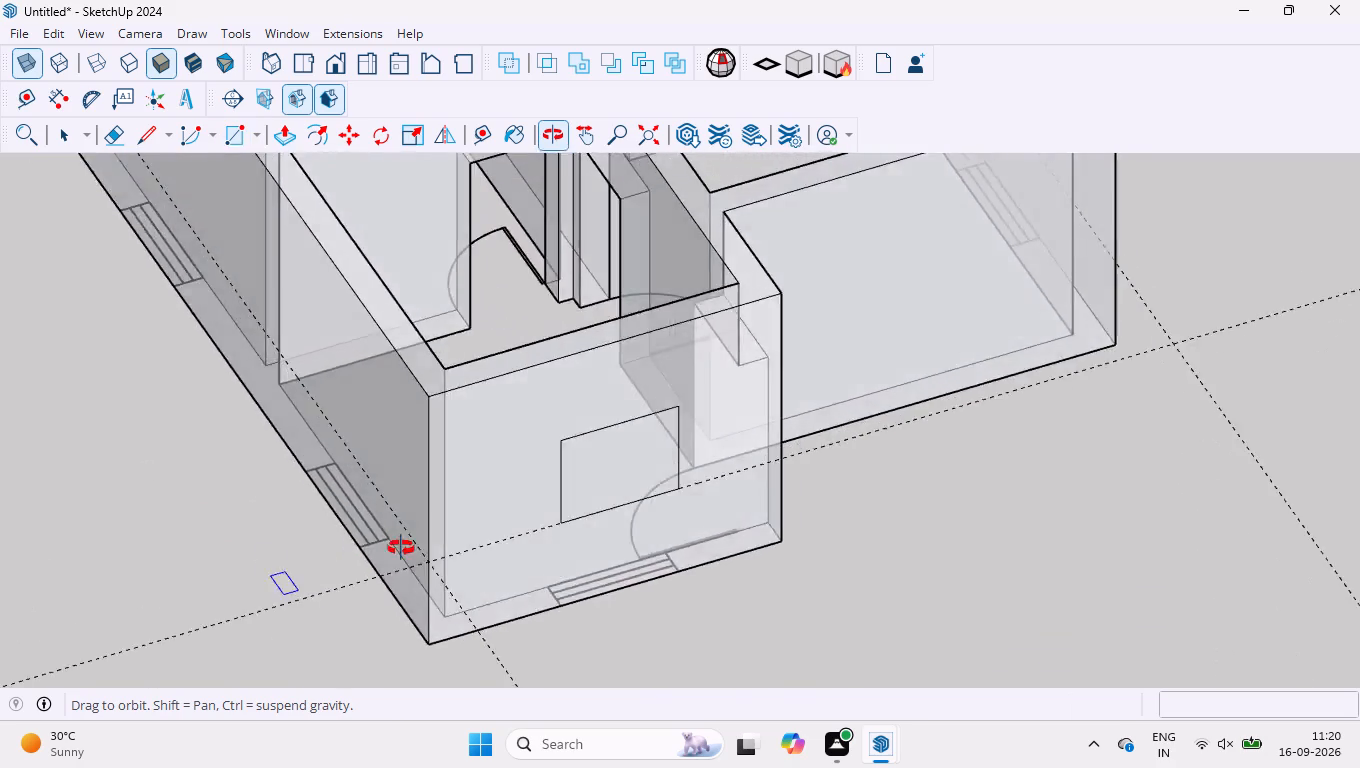
middle_click_drag(401, 548, 551, 462)
middle_click_drag(559, 448, 658, 431)
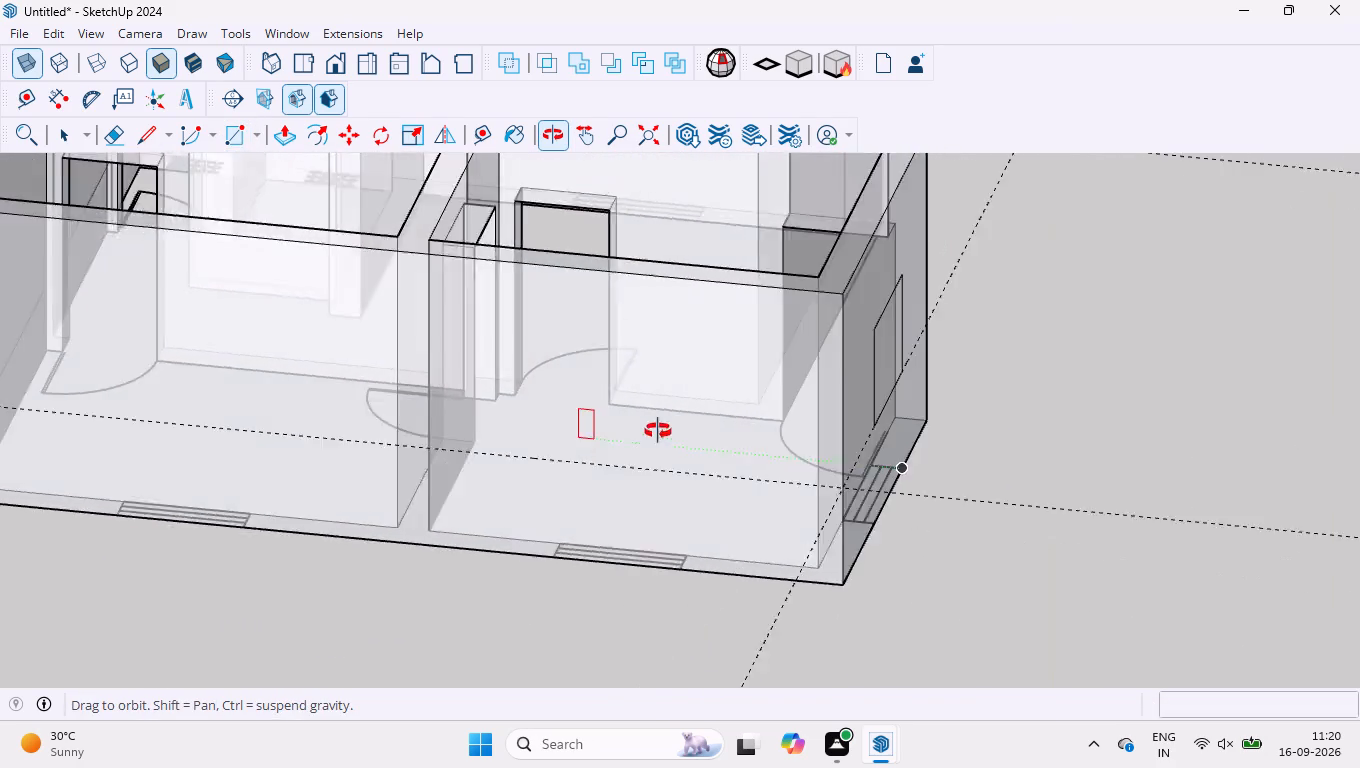
middle_click_drag(658, 431, 668, 405)
scroll(671, 462, "up", 8)
scroll(606, 521, "up", 2)
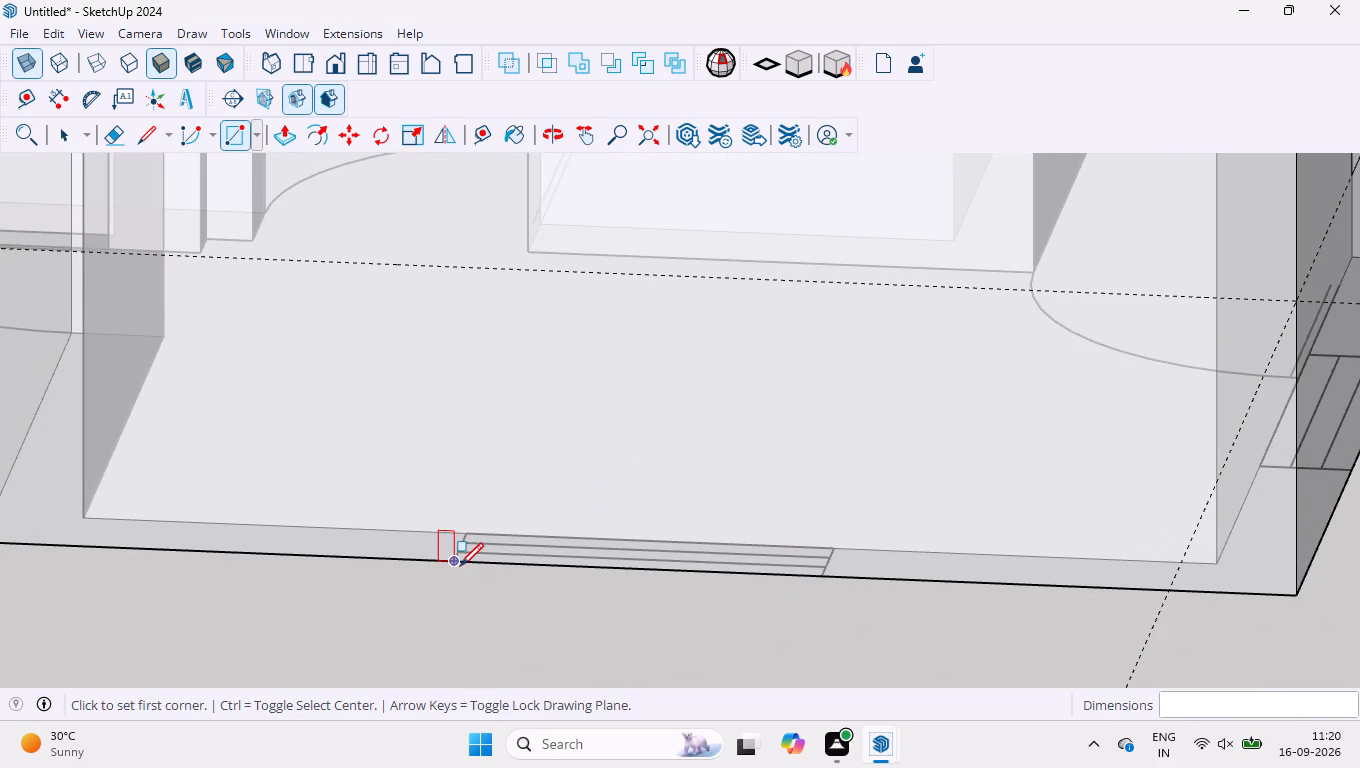
scroll(459, 565, "down", 5)
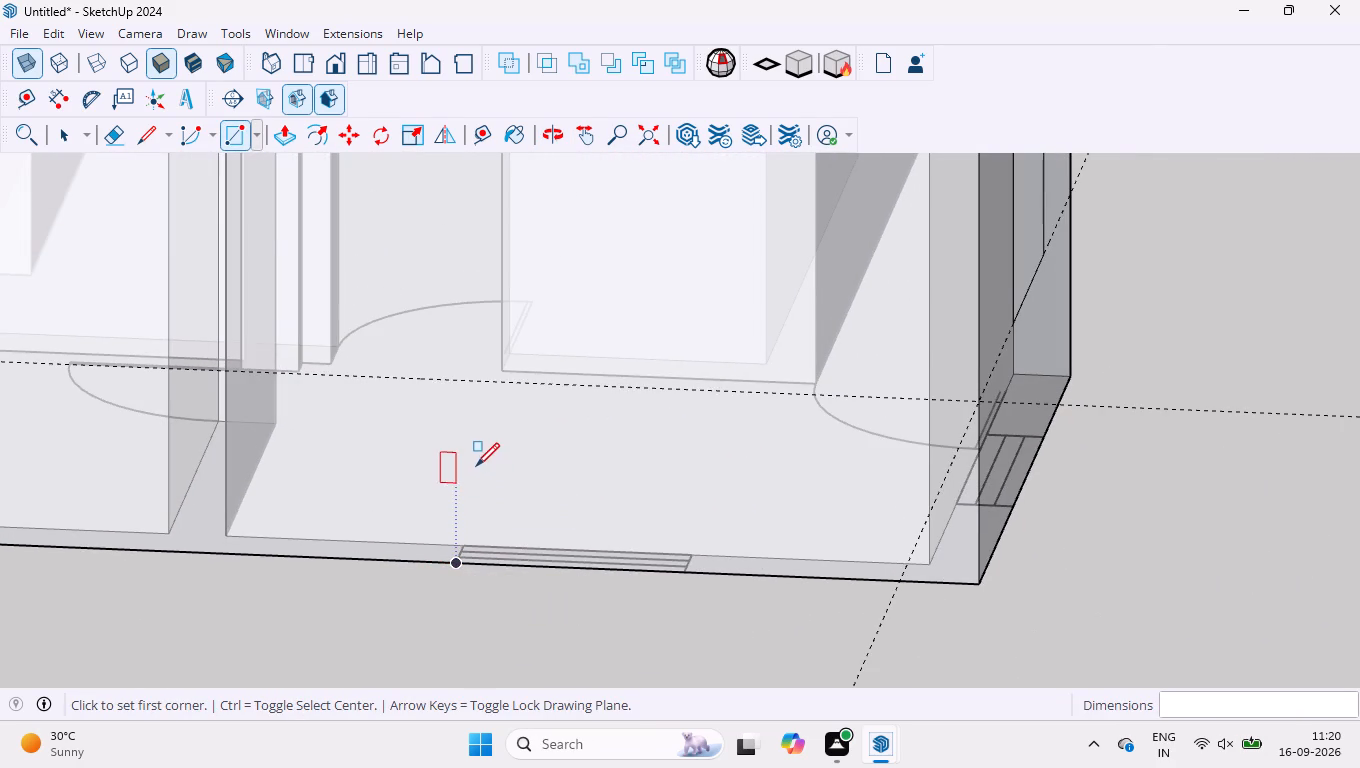
left_click(454, 383)
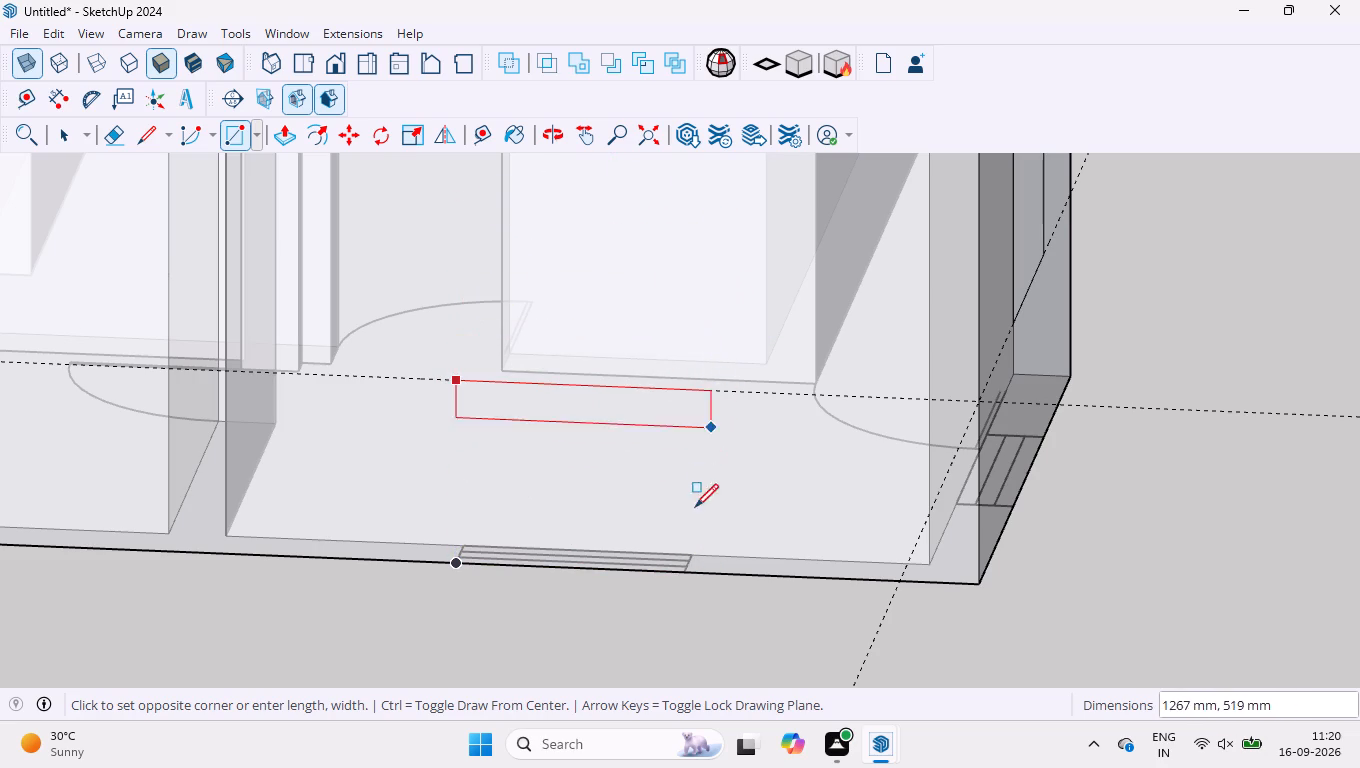
middle_click_drag(669, 591, 774, 571)
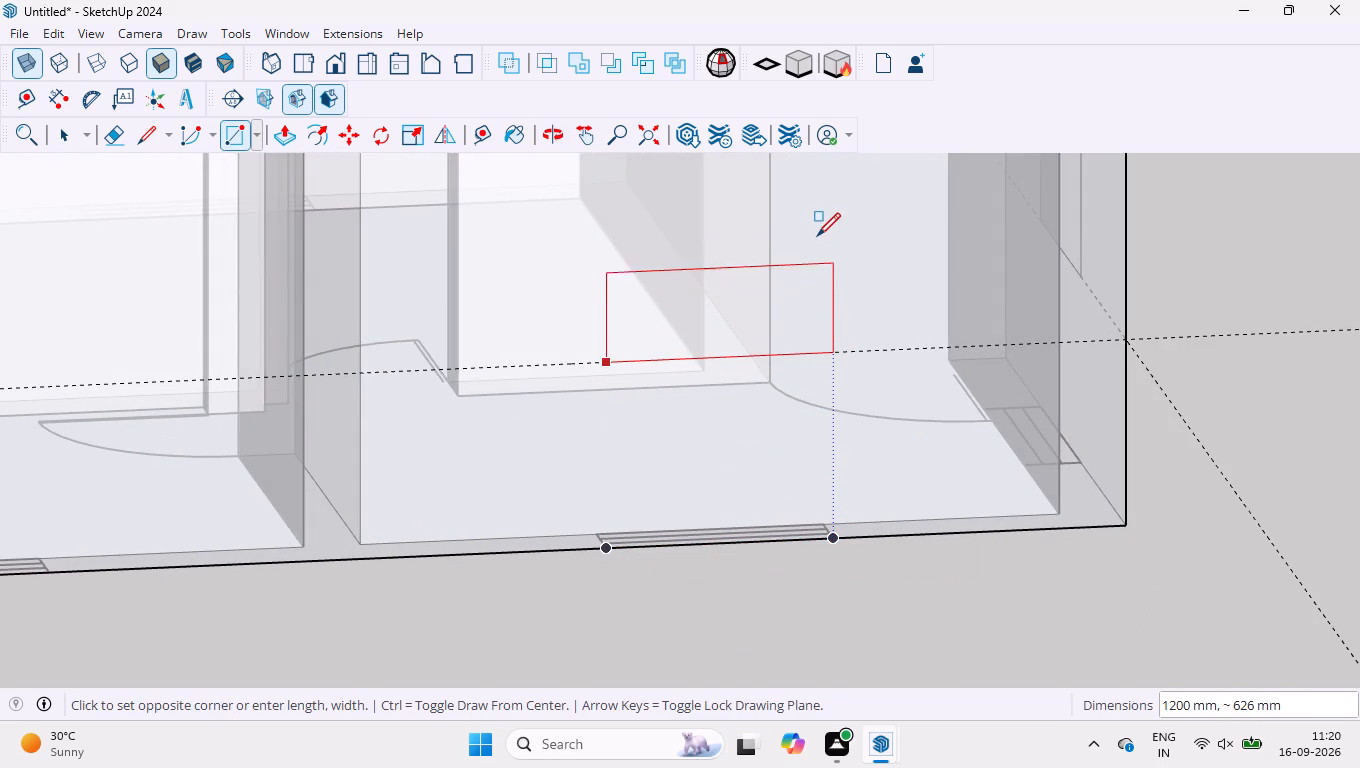
type(",1000")
key("Return")
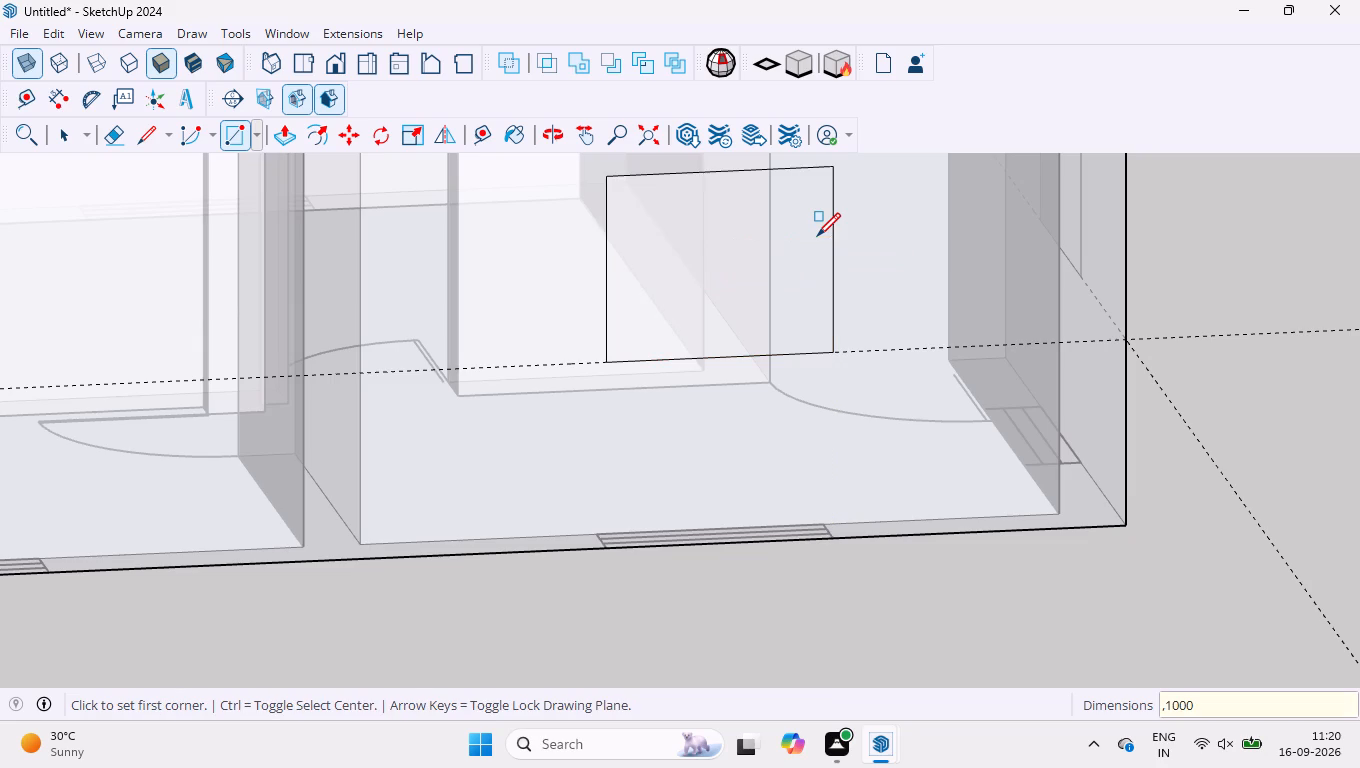
Draw a rectangle 1200 mm wide and 1000 mm high on the guide above the long outer wall's other window symbol.
scroll(797, 482, "down", 3)
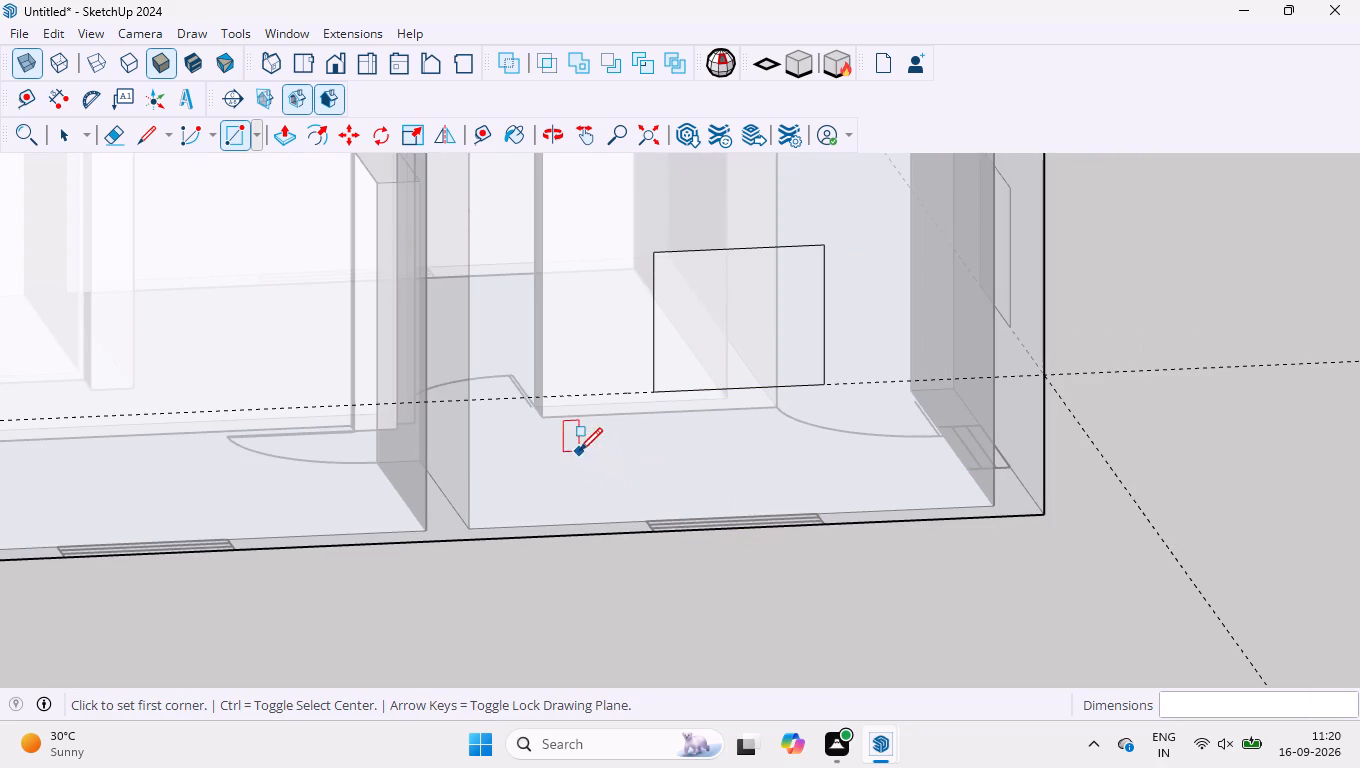
scroll(589, 495, "down", 7)
scroll(259, 466, "up", 8)
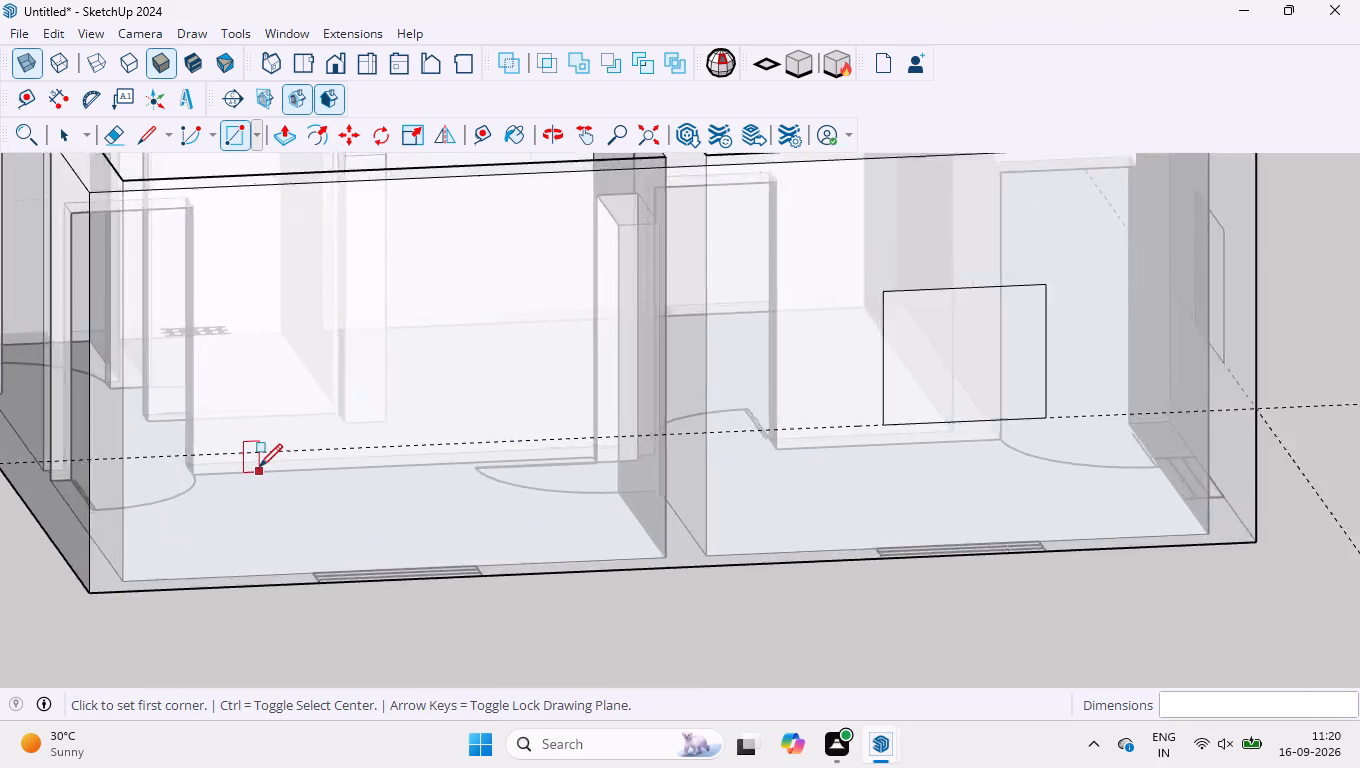
middle_click_drag(657, 630, 582, 651)
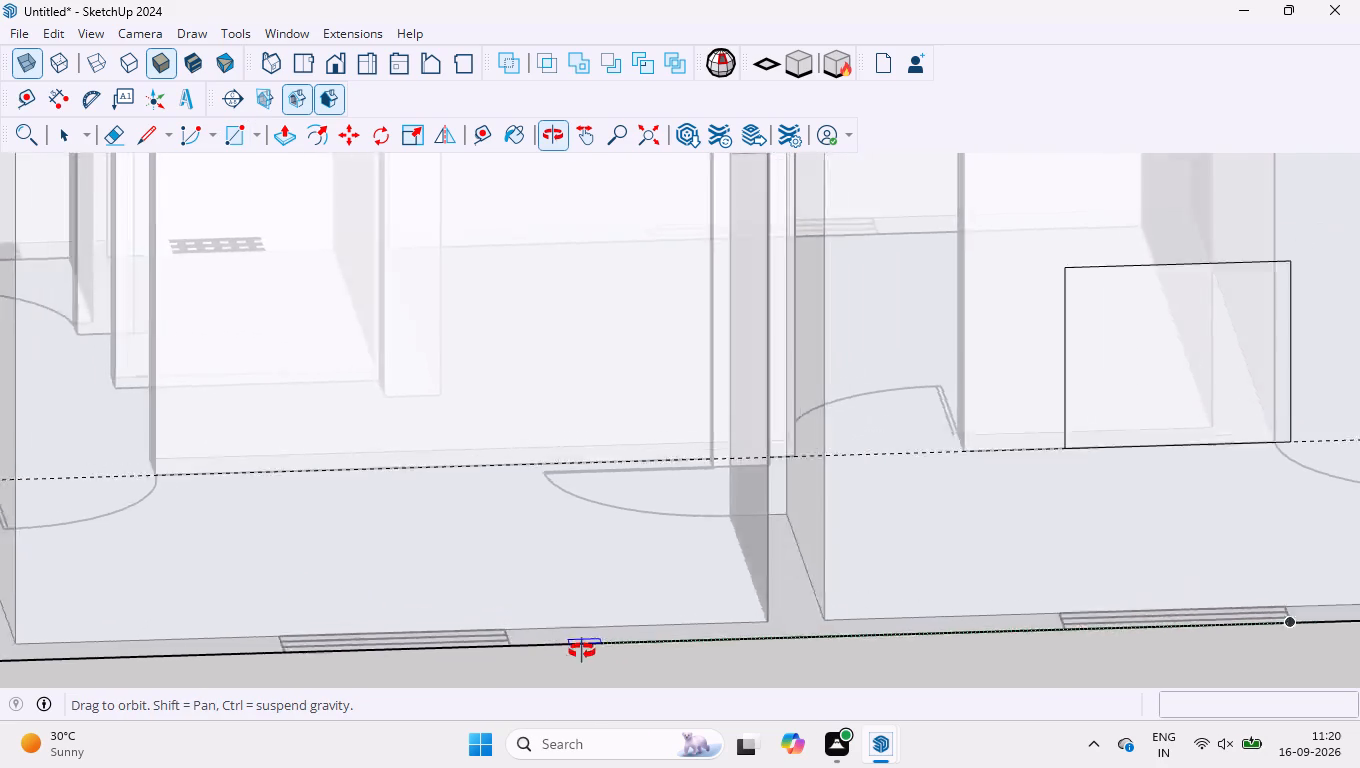
middle_click_drag(582, 651, 582, 625)
scroll(689, 502, "down", 5)
scroll(337, 458, "up", 4)
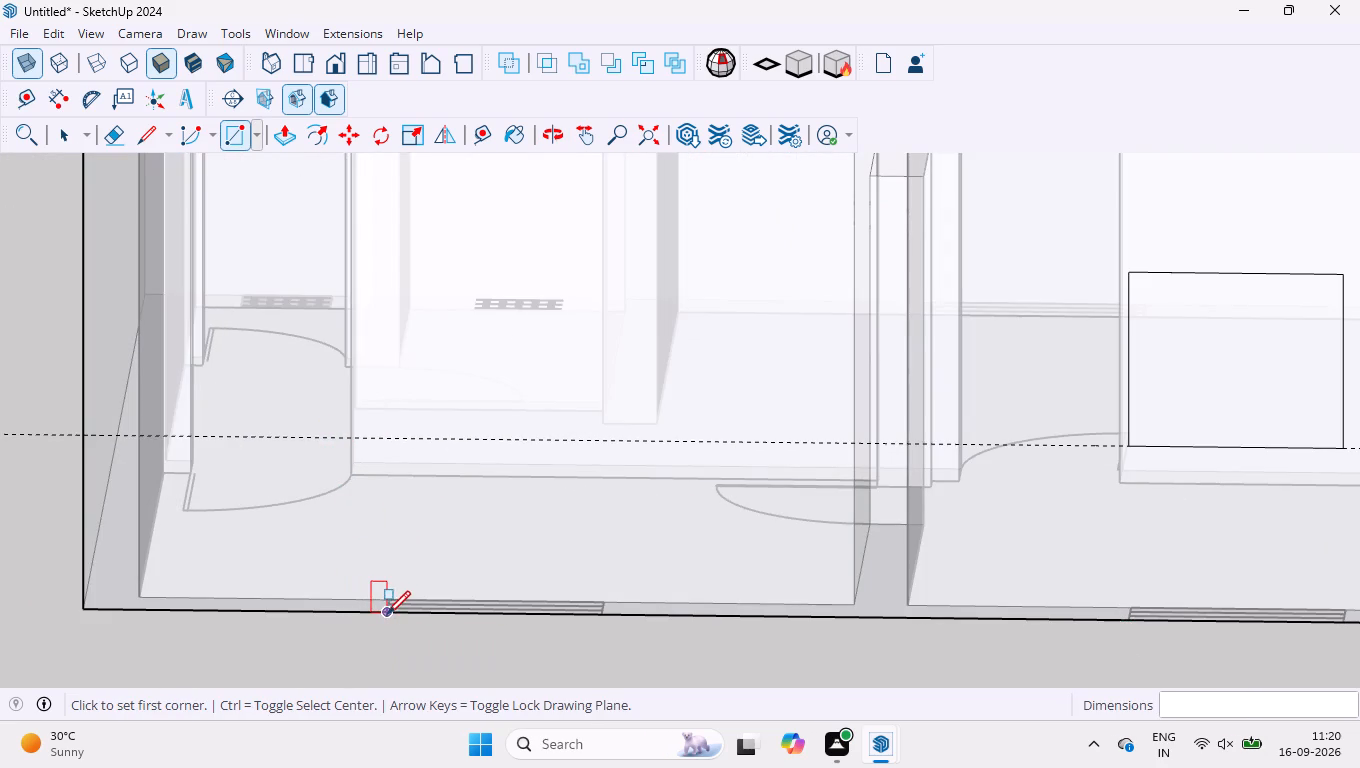
left_click(390, 435)
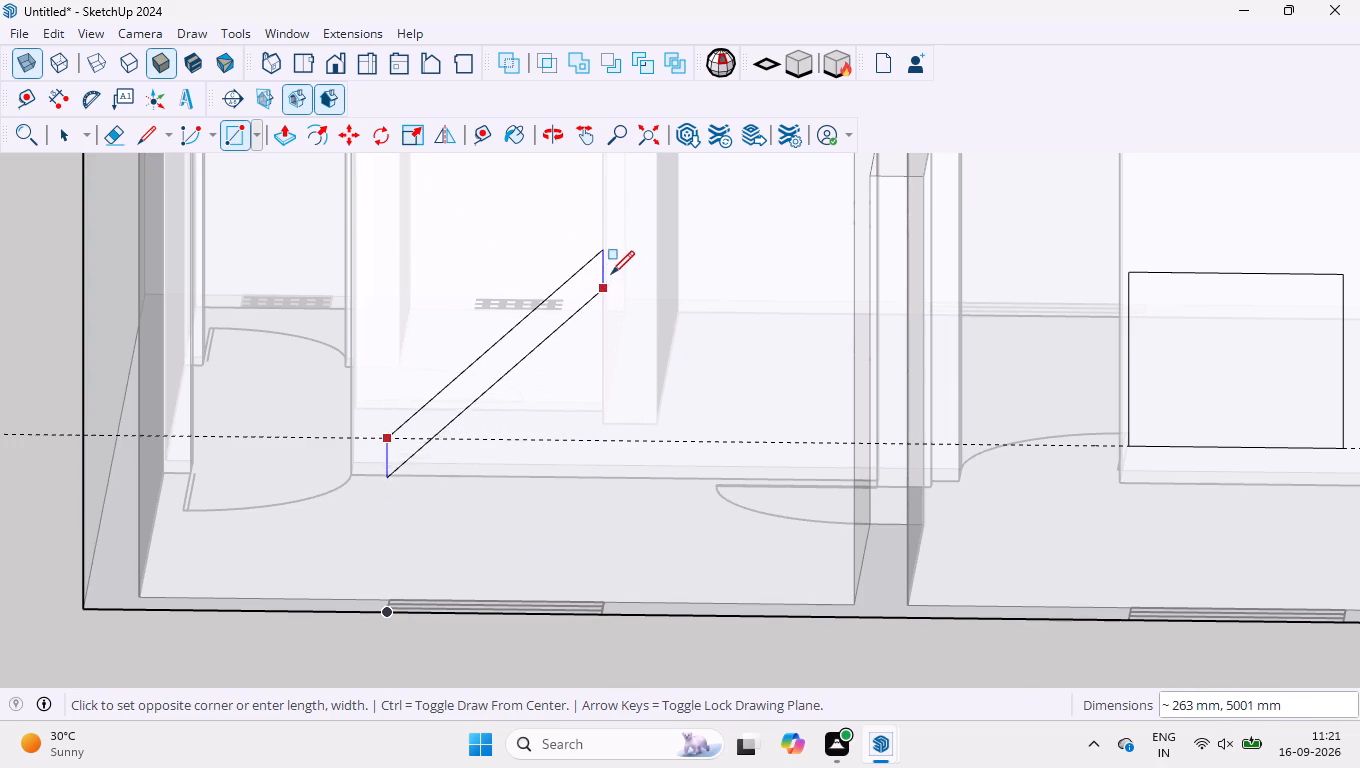
key("comma")
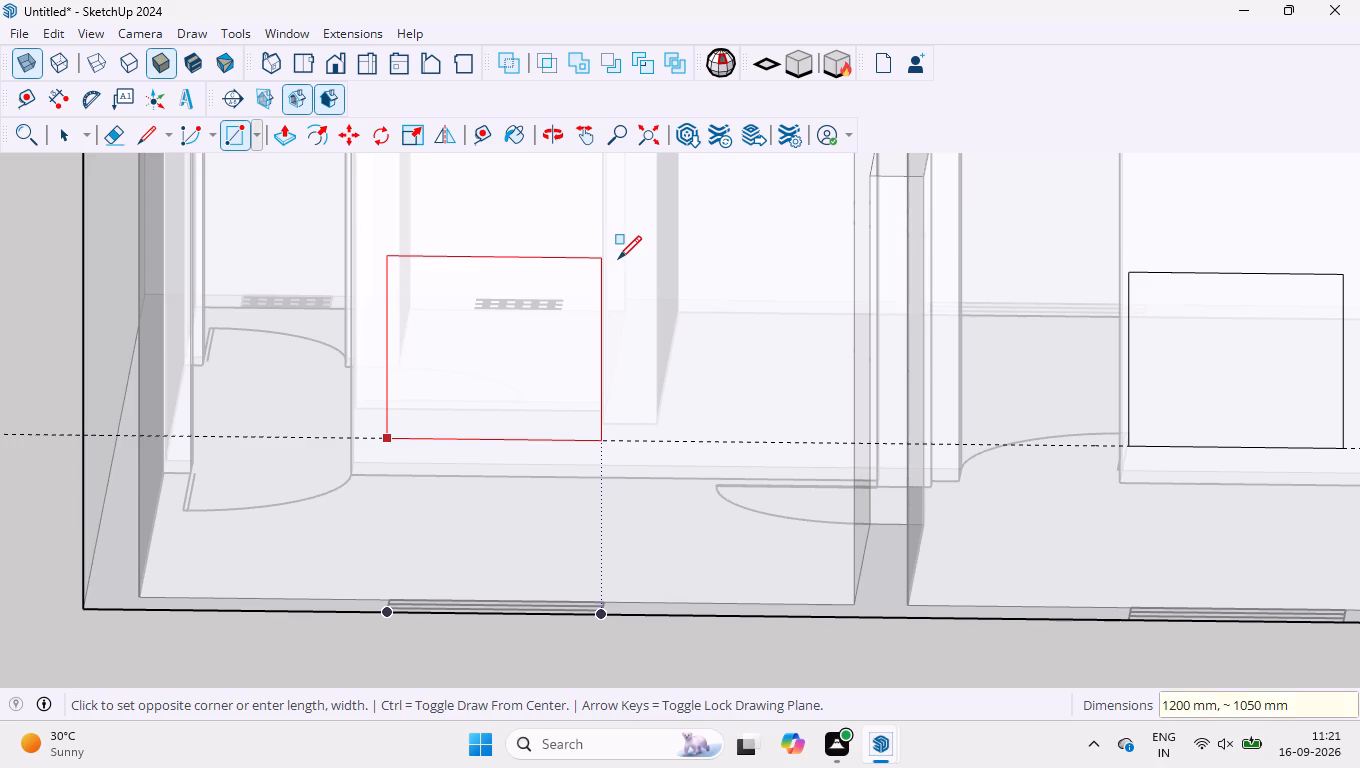
key("1")
key("0")
key("0")
key("0")
key("Return")
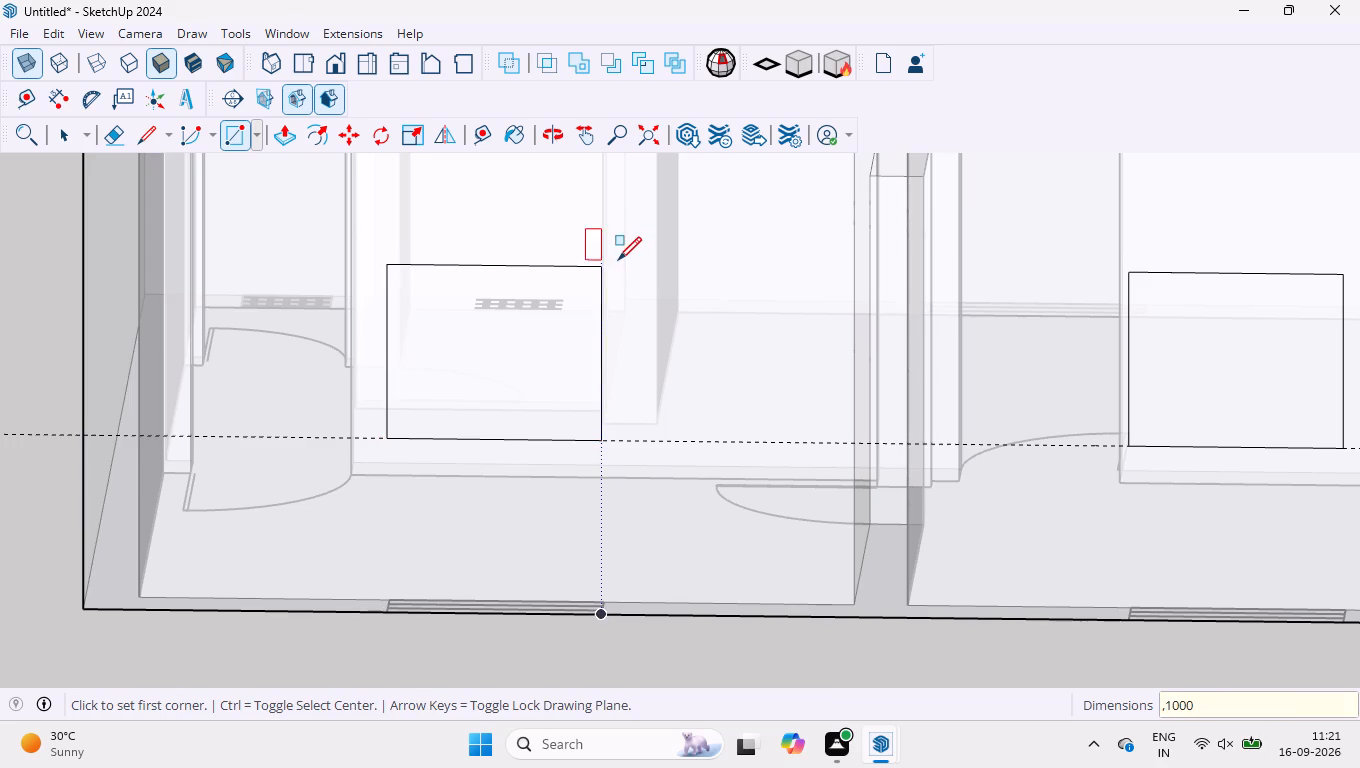
key("space")
Examine the window outlines around the outer walls and the two ventilator symbols from several angles.
scroll(630, 402, "down", 8)
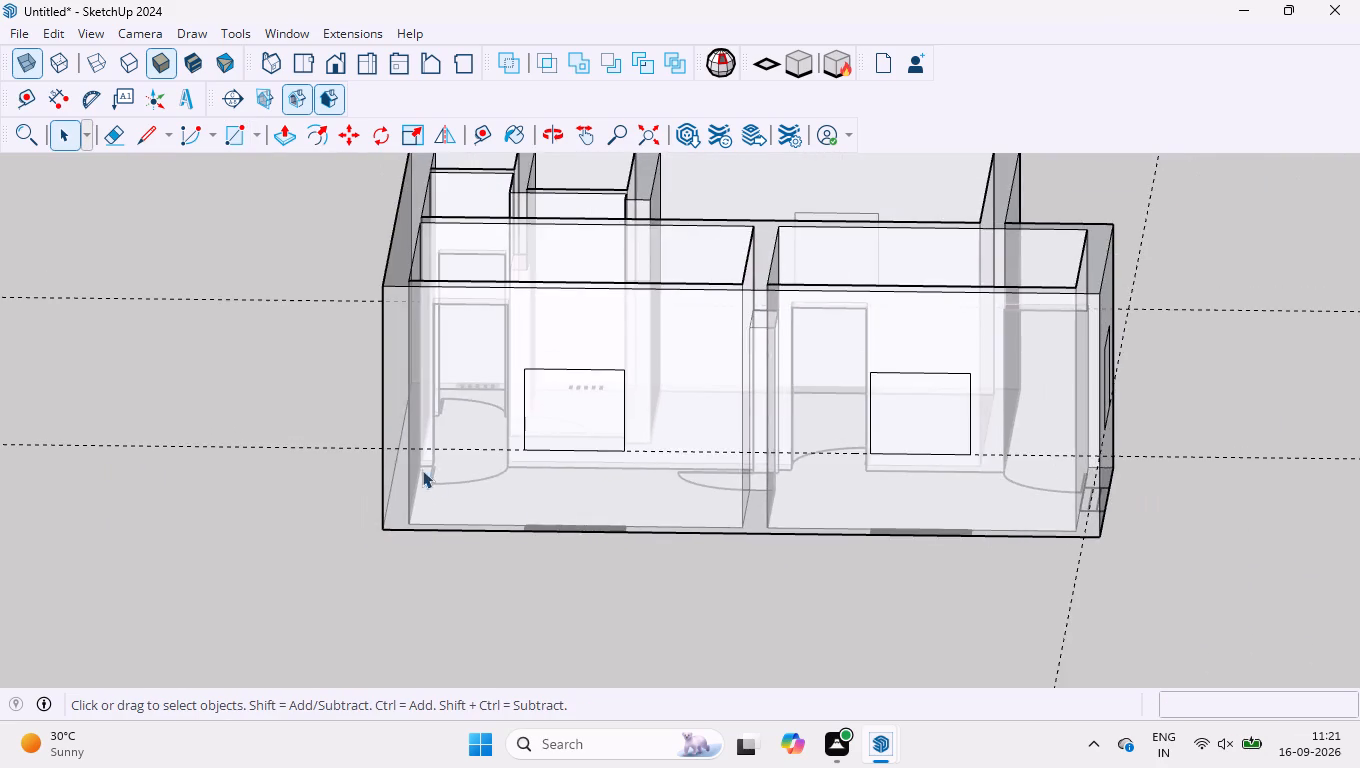
middle_click_drag(422, 470, 906, 579)
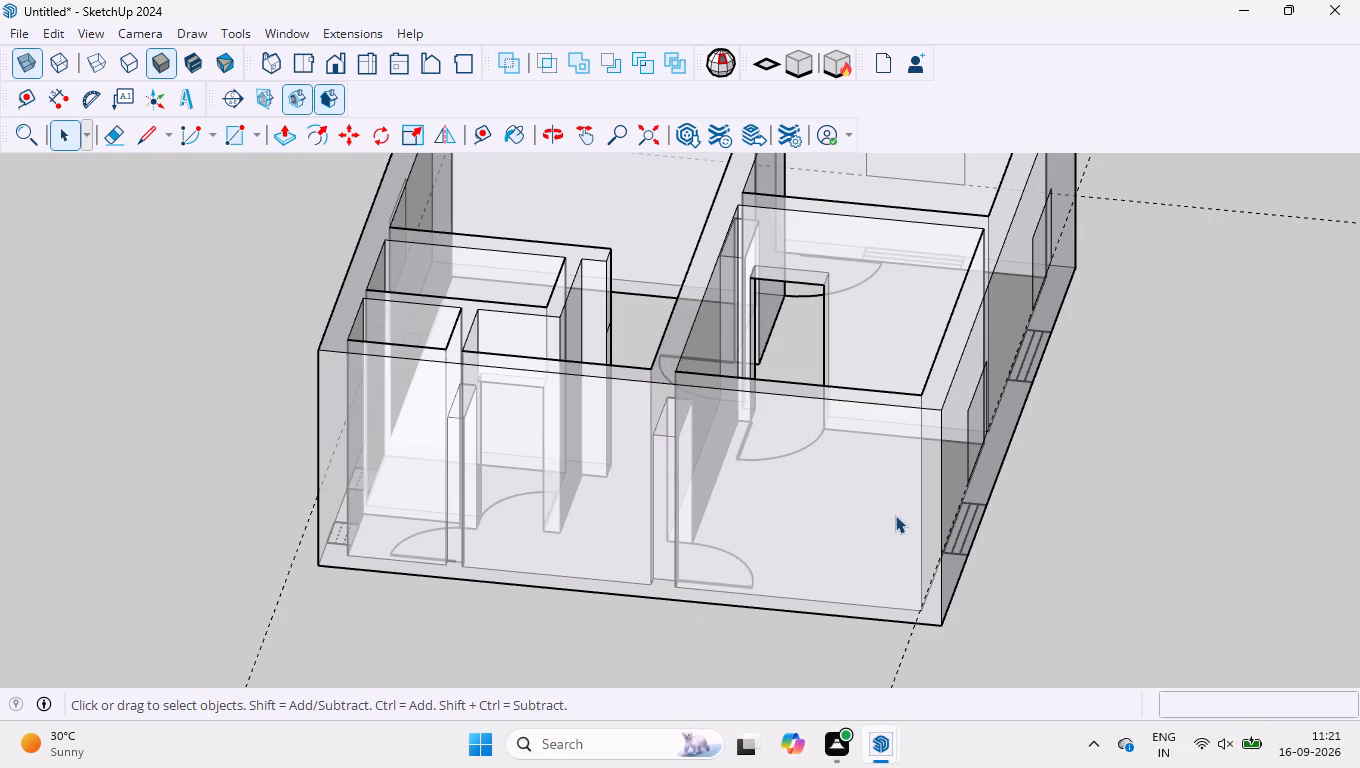
scroll(895, 512, "down", 3)
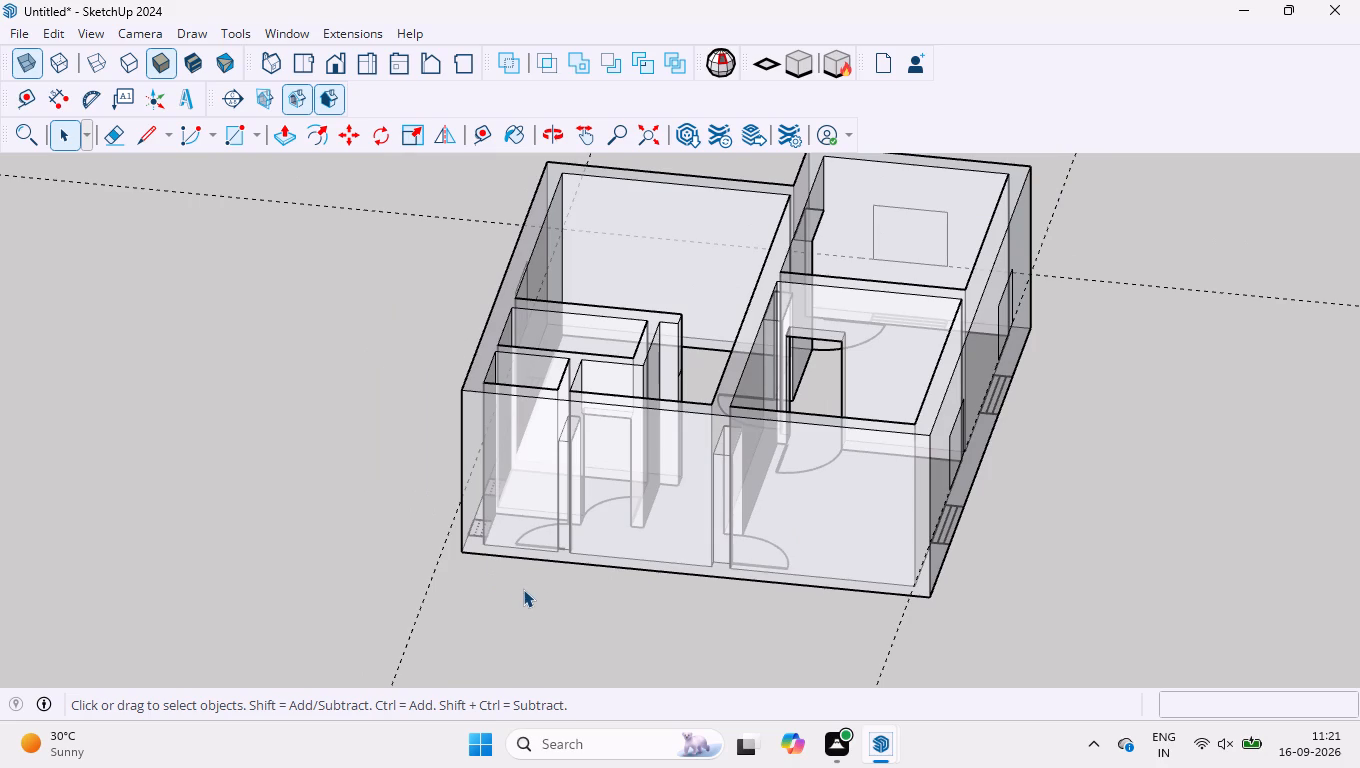
middle_click_drag(332, 498, 884, 522)
middle_click_drag(682, 445, 698, 517)
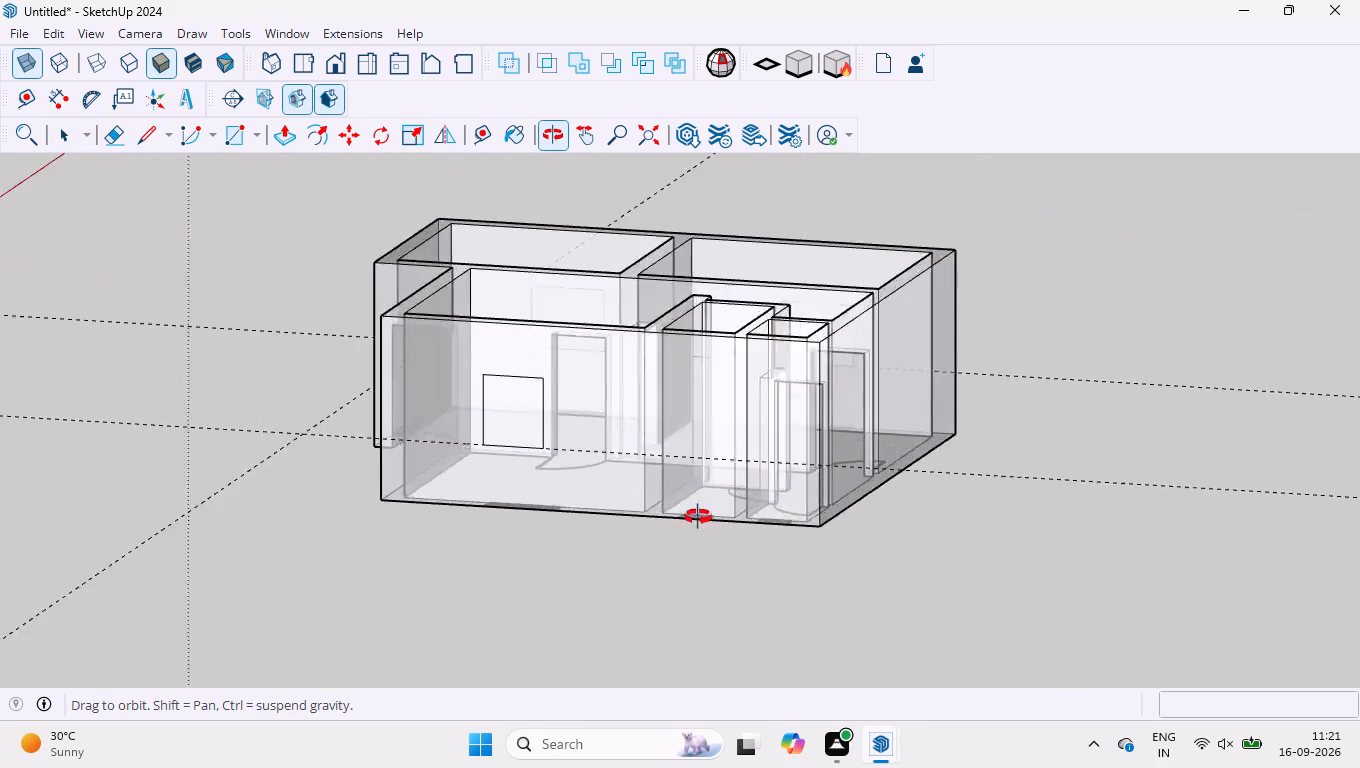
middle_click_drag(698, 517, 718, 573)
scroll(761, 575, "up", 9)
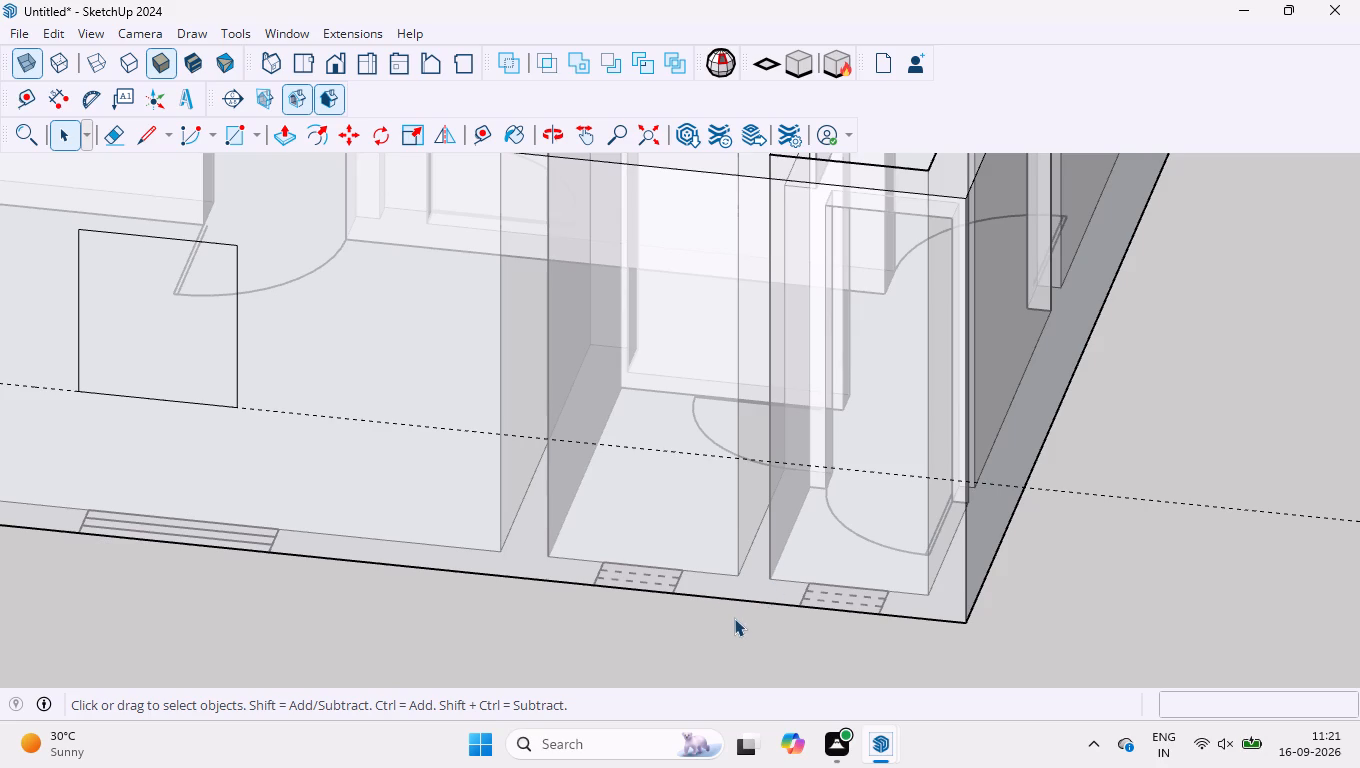
scroll(743, 618, "down", 7)
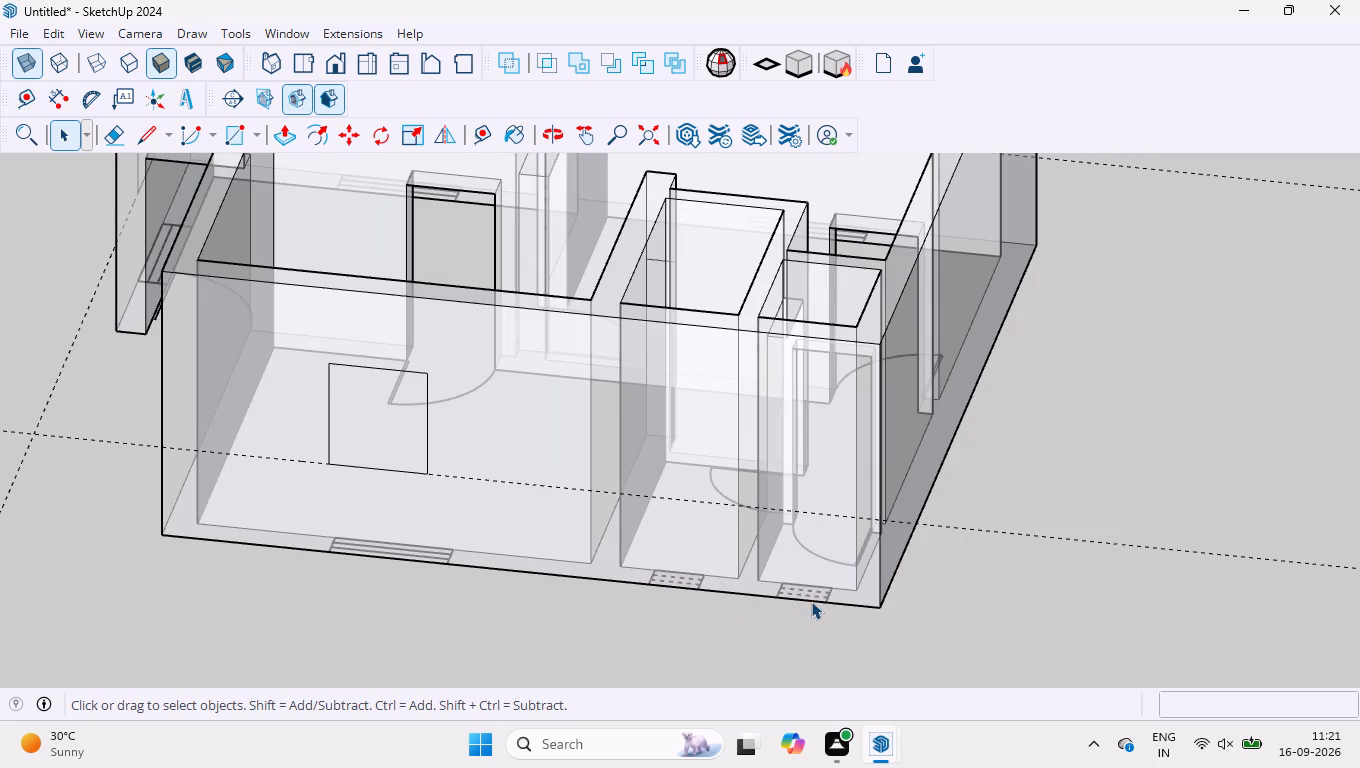
middle_click_drag(811, 601, 851, 581)
scroll(835, 563, "down", 3)
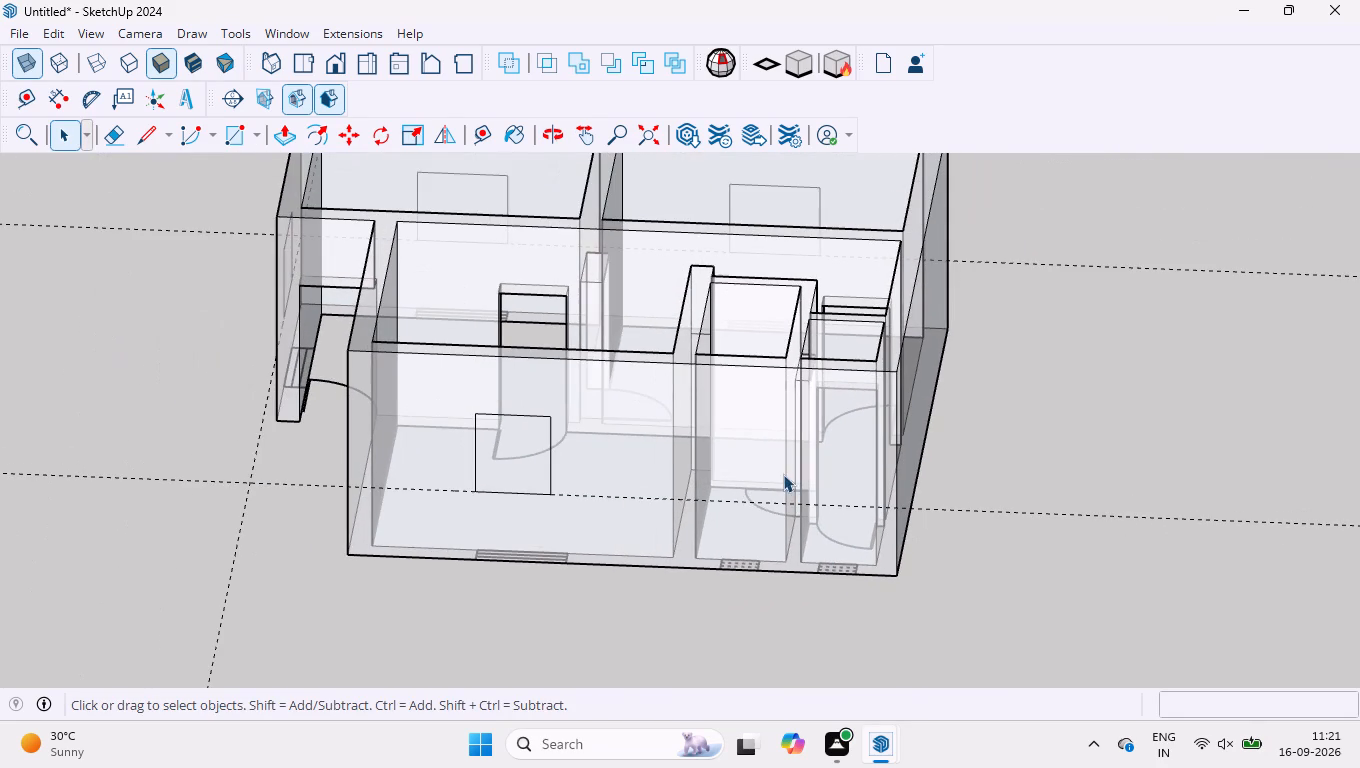
scroll(781, 500, "down", 3)
scroll(784, 501, "up", 3)
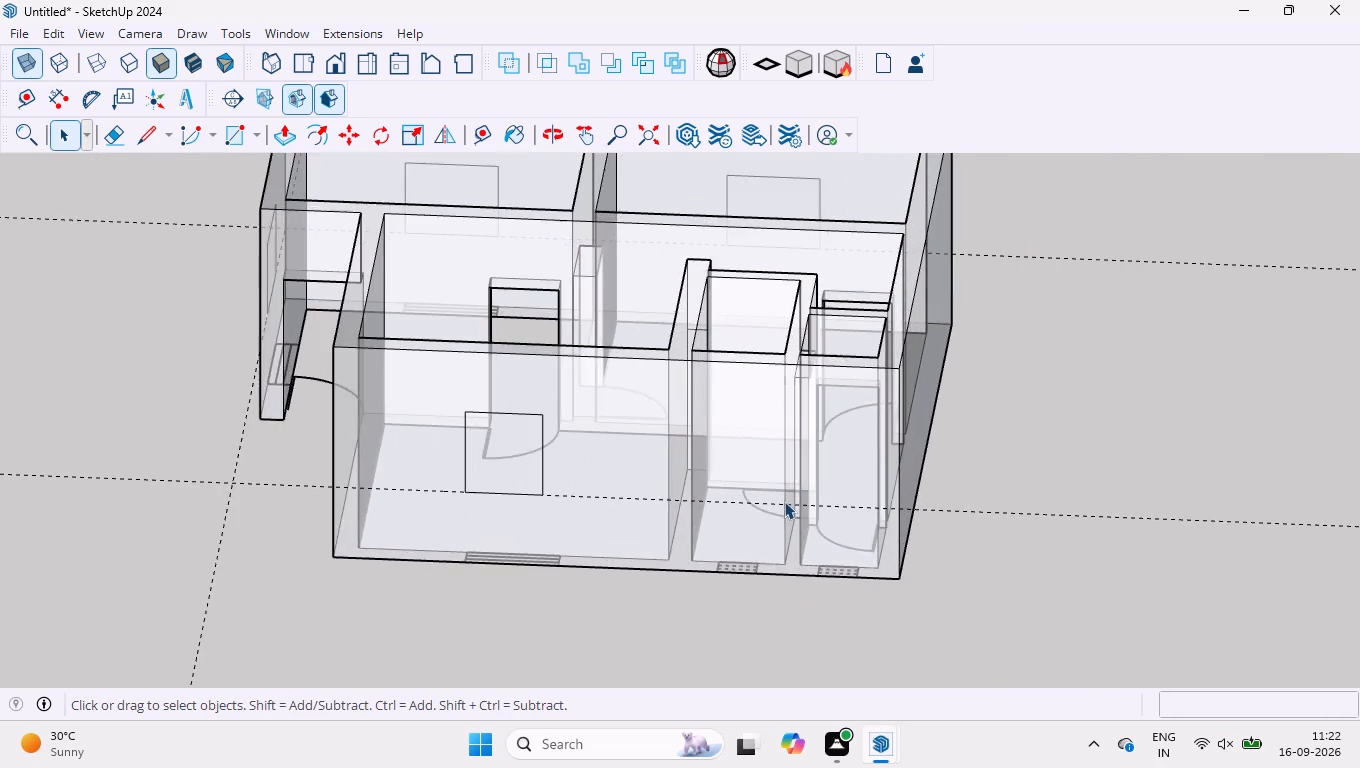
scroll(784, 504, "up", 3)
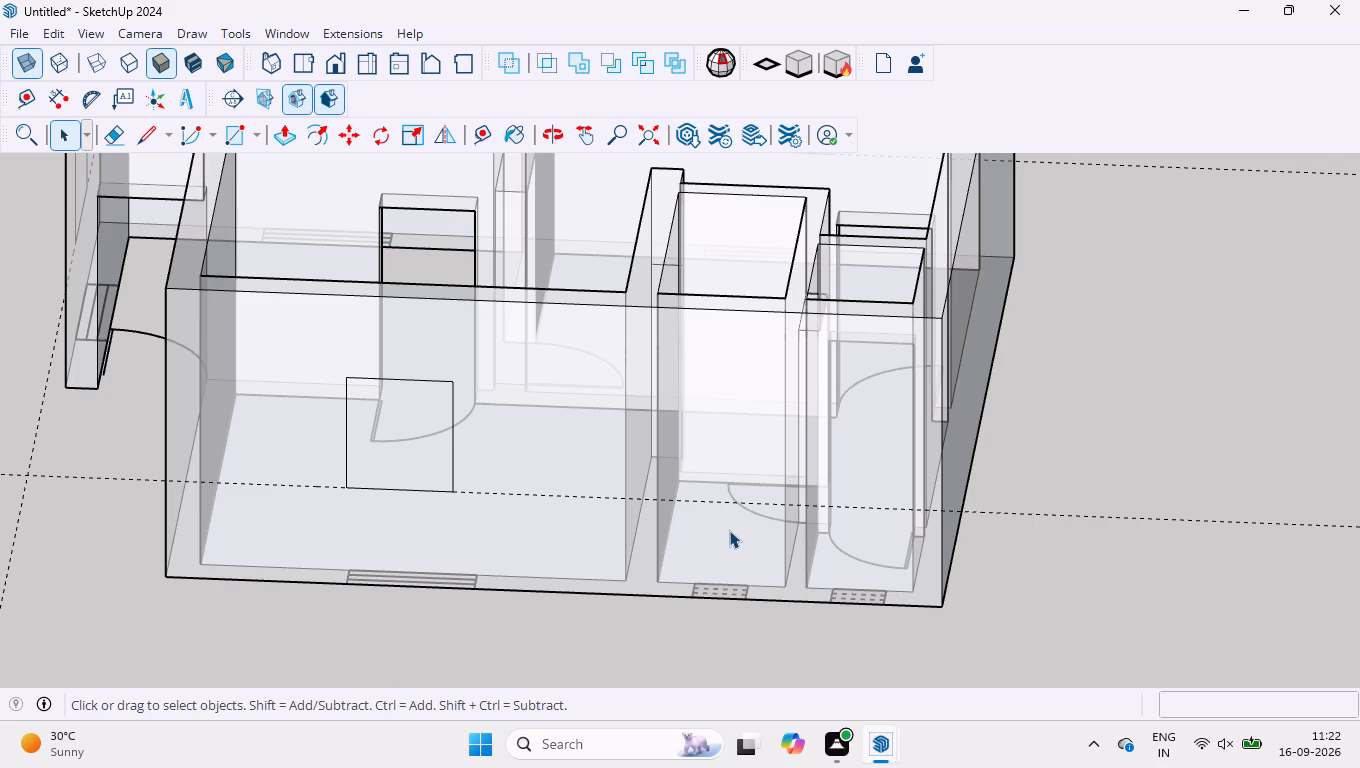
scroll(737, 522, "up", 3)
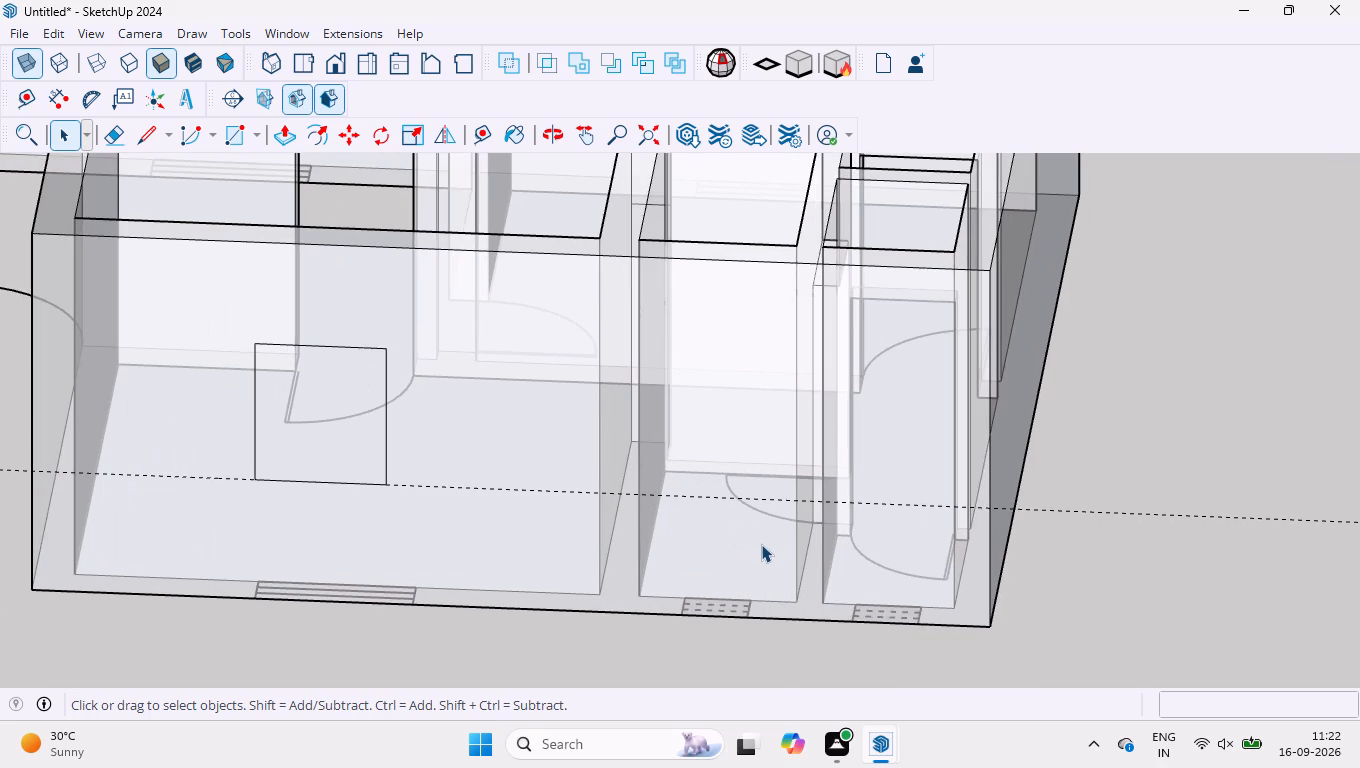
scroll(761, 544, "up", 2)
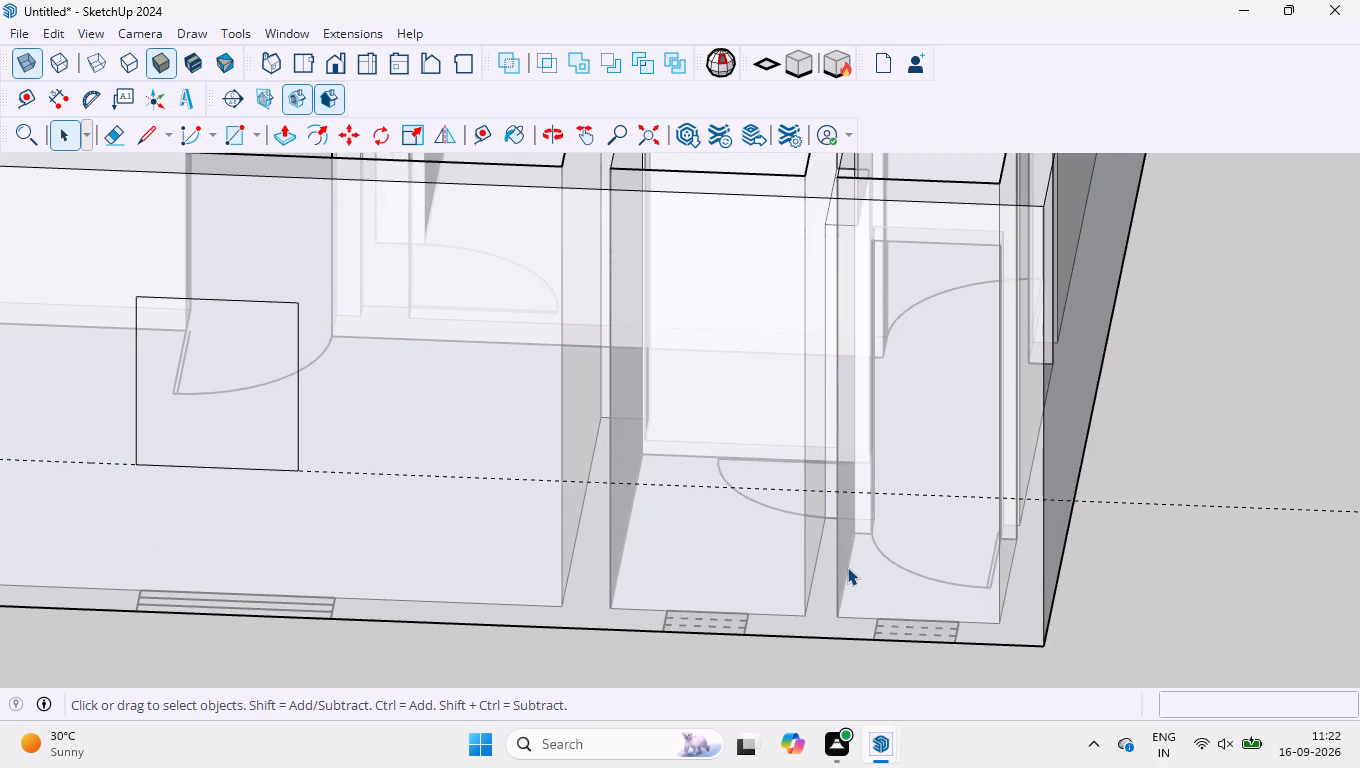
scroll(847, 567, "up", 1)
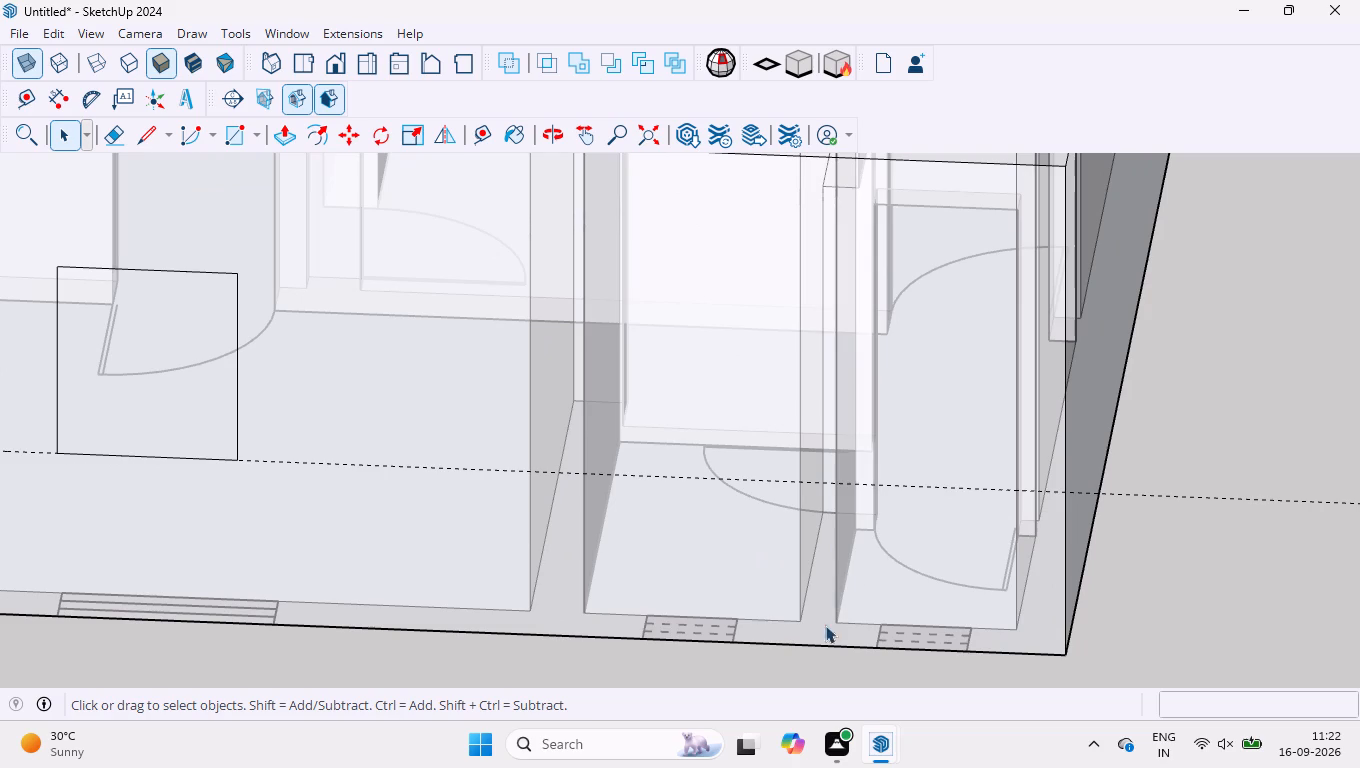
middle_click_drag(838, 661, 858, 644)
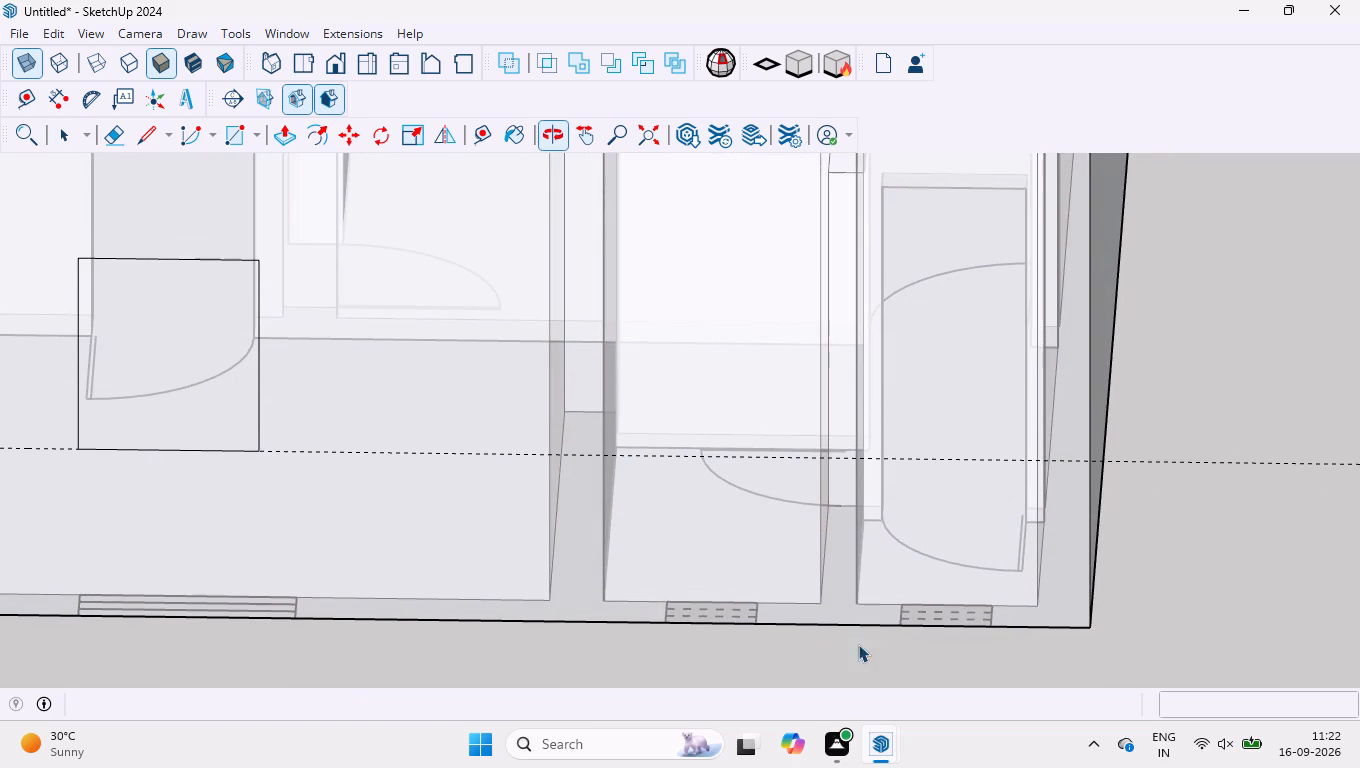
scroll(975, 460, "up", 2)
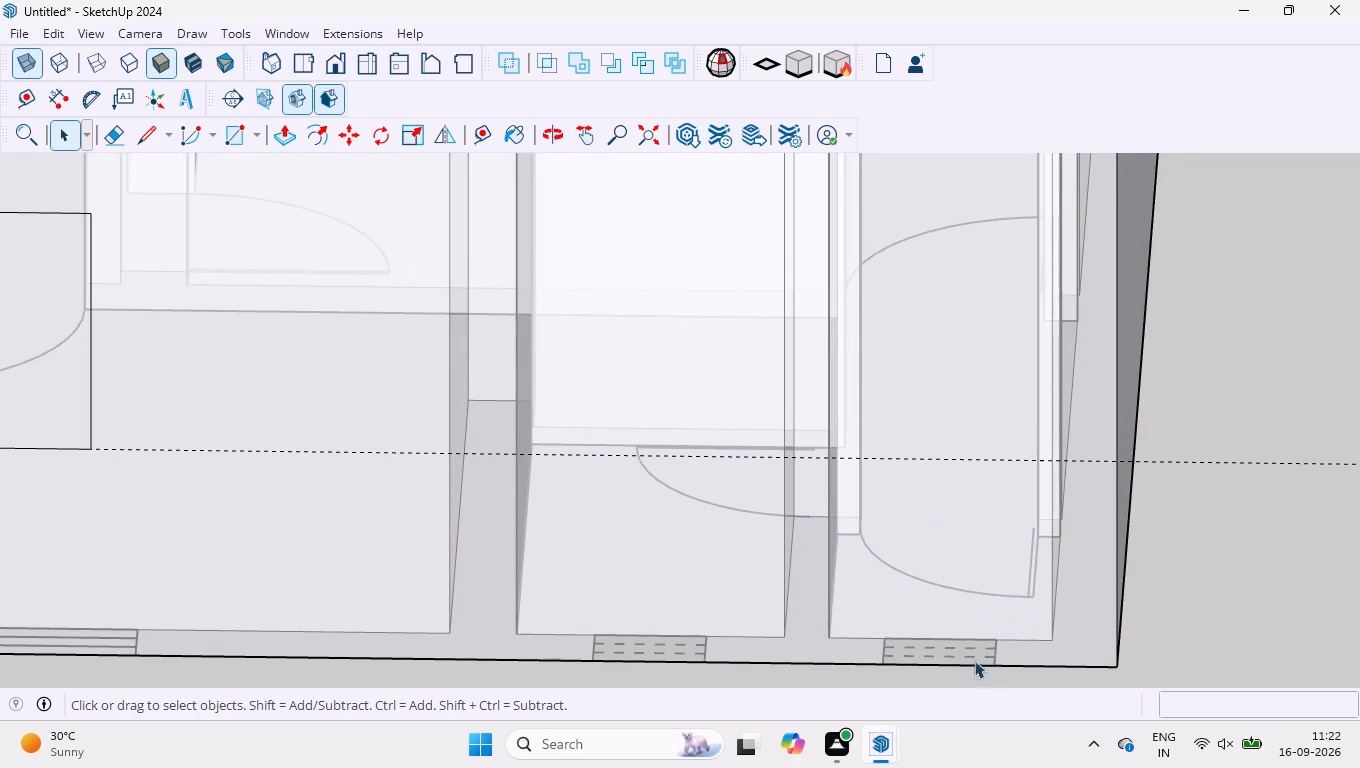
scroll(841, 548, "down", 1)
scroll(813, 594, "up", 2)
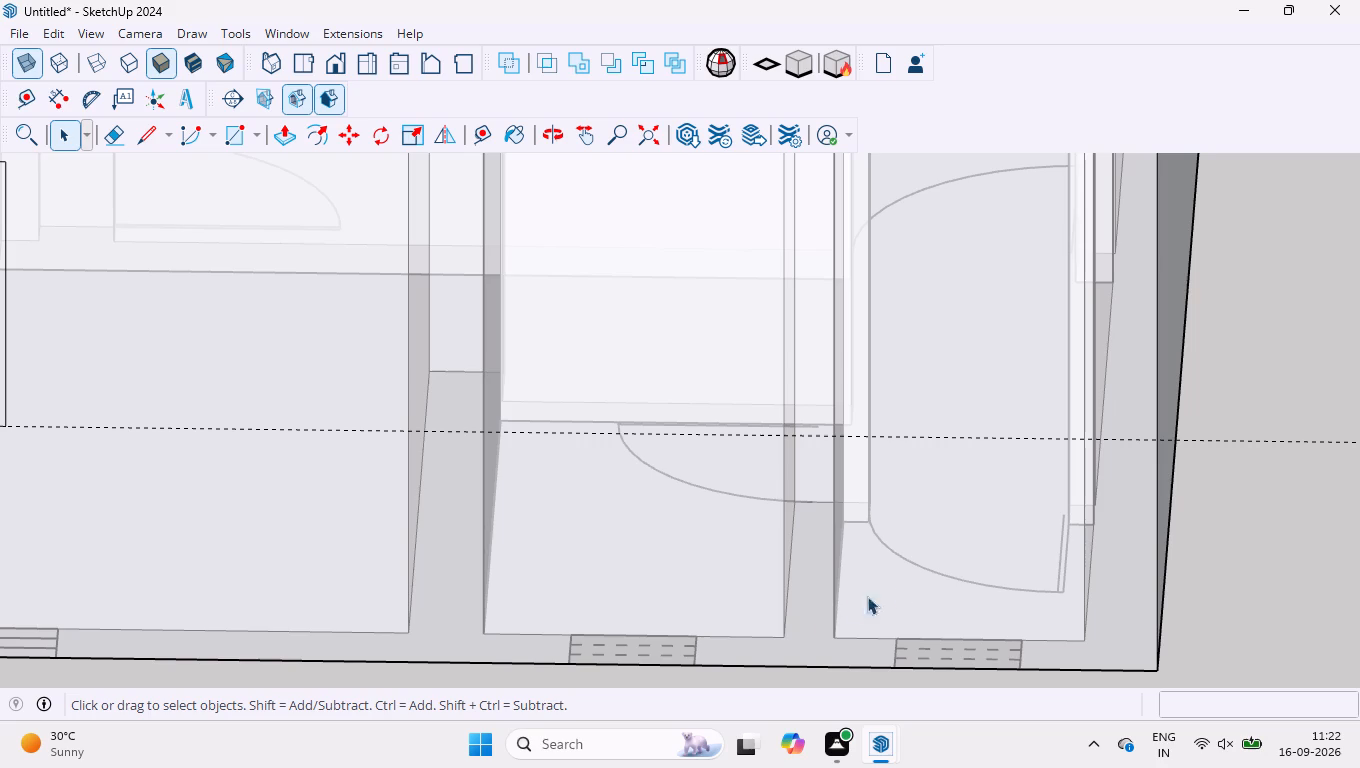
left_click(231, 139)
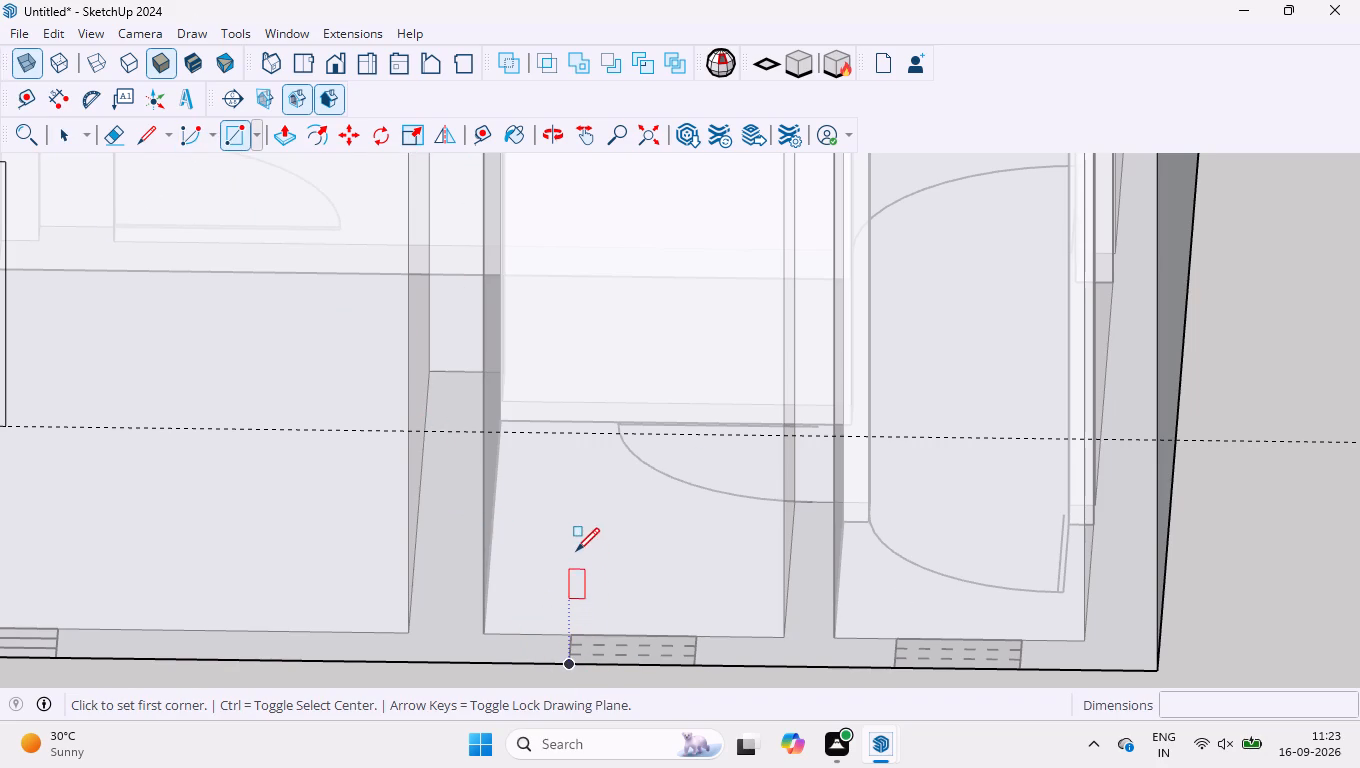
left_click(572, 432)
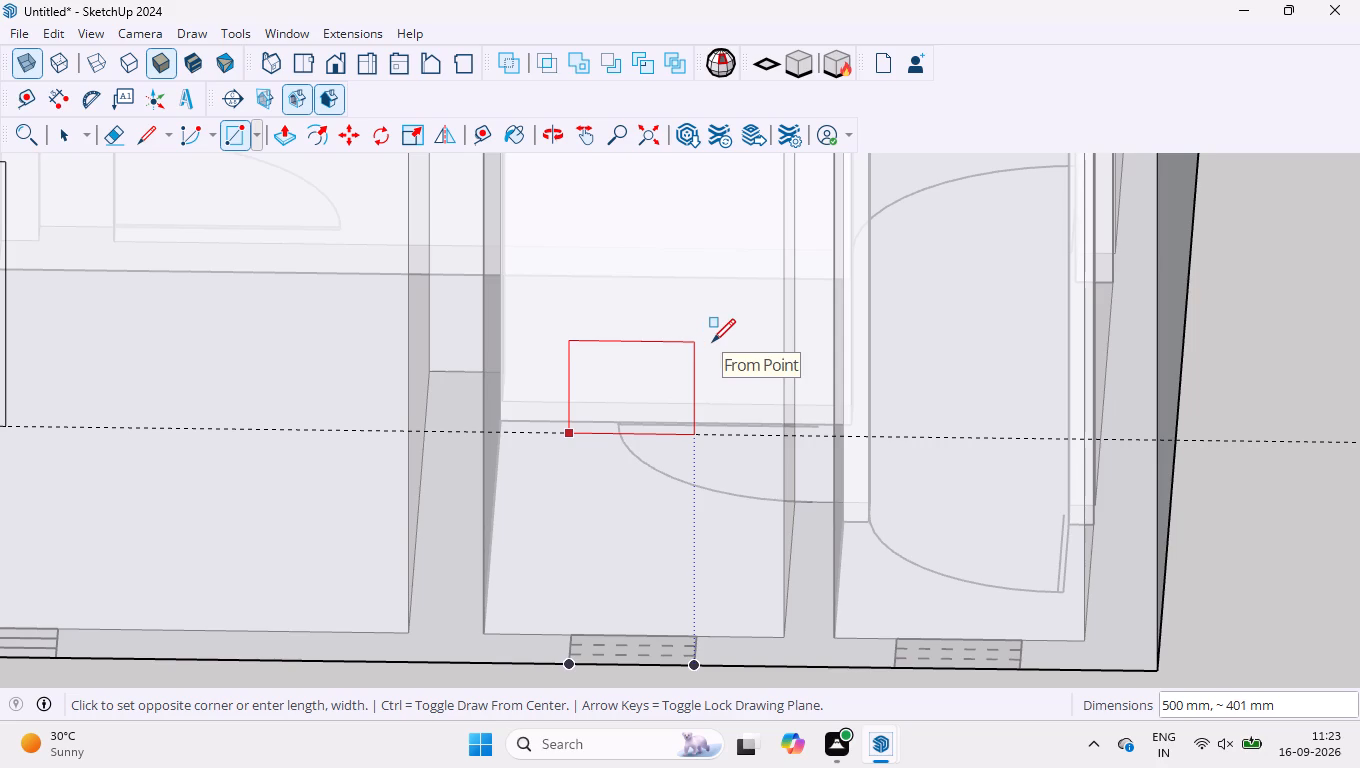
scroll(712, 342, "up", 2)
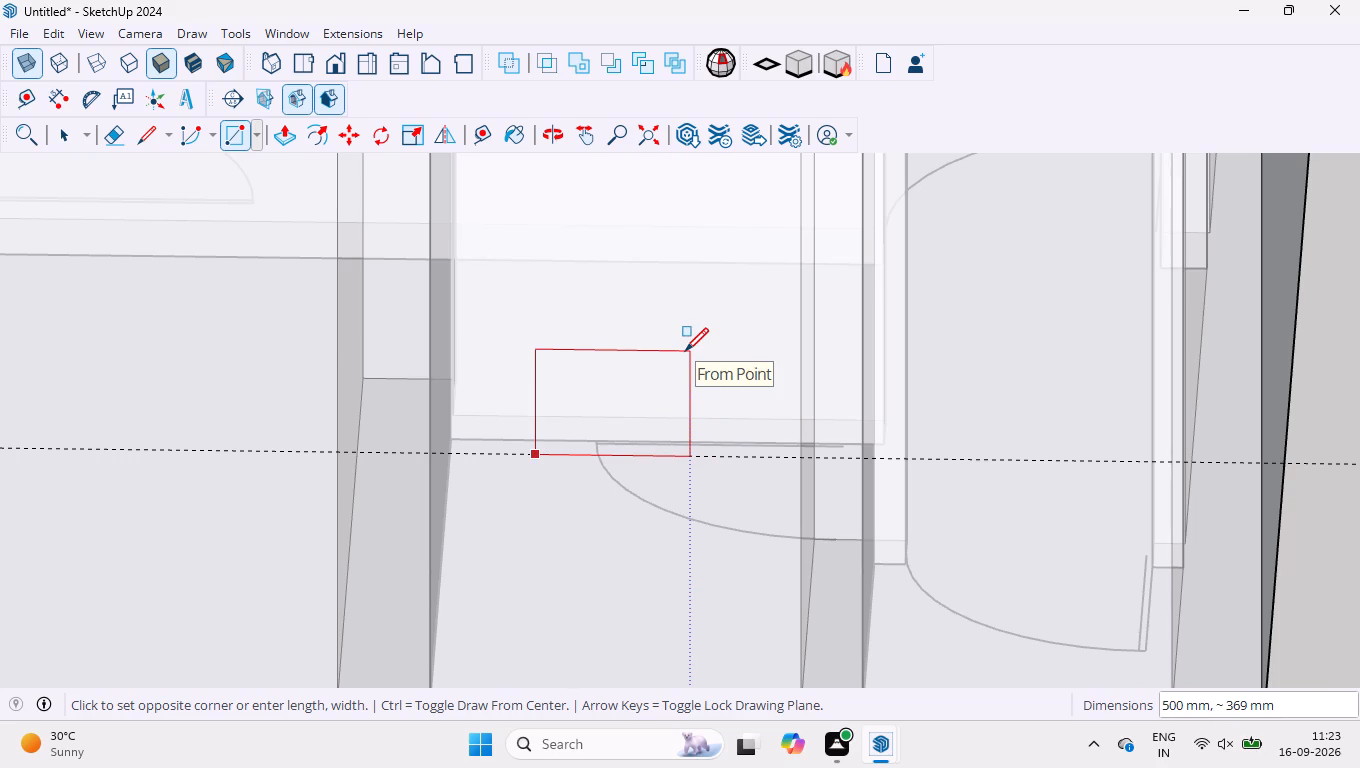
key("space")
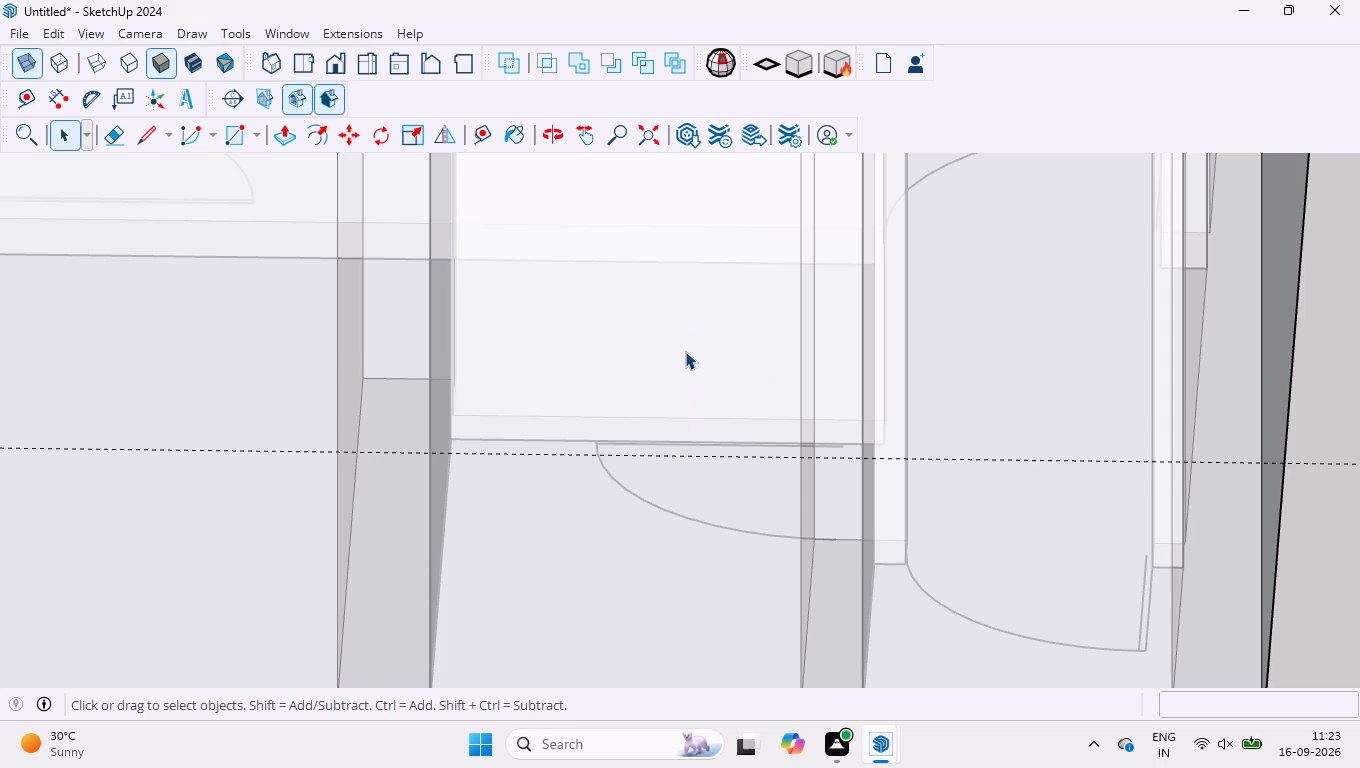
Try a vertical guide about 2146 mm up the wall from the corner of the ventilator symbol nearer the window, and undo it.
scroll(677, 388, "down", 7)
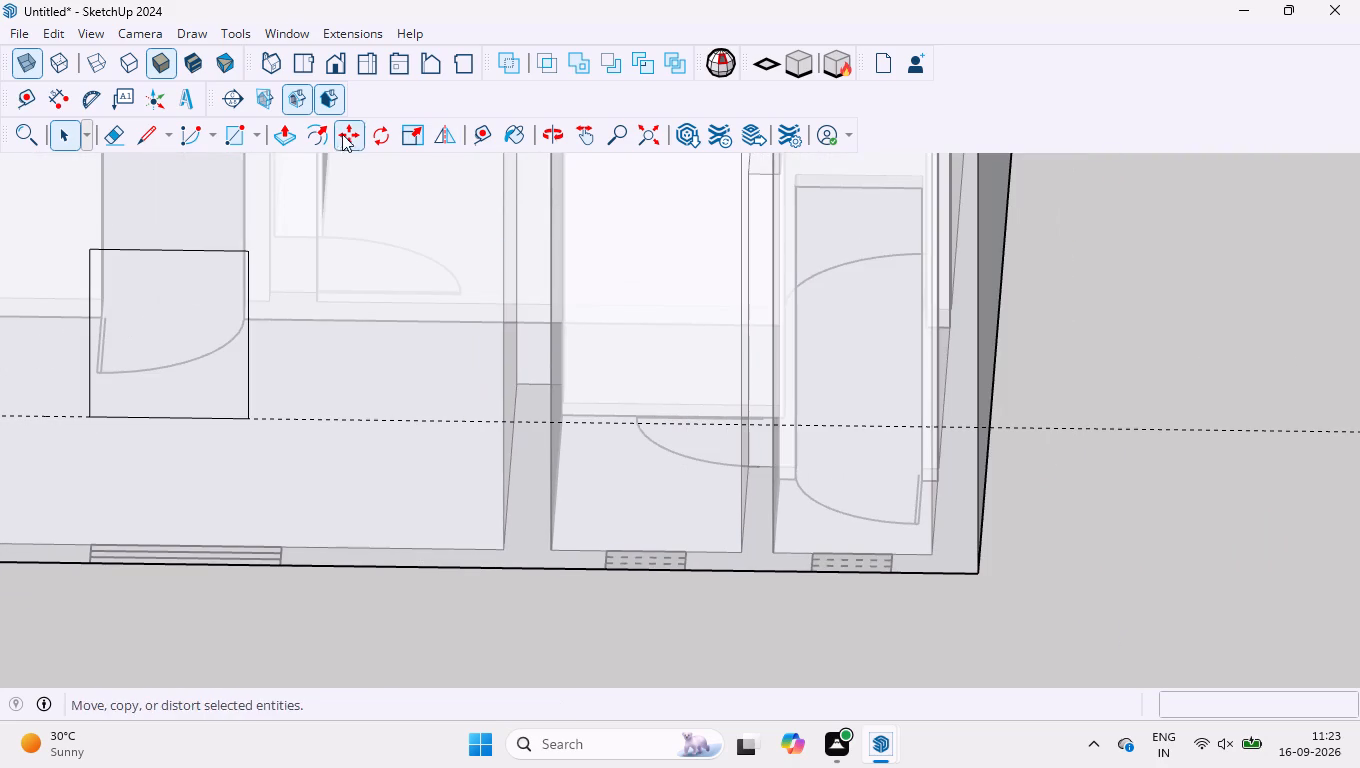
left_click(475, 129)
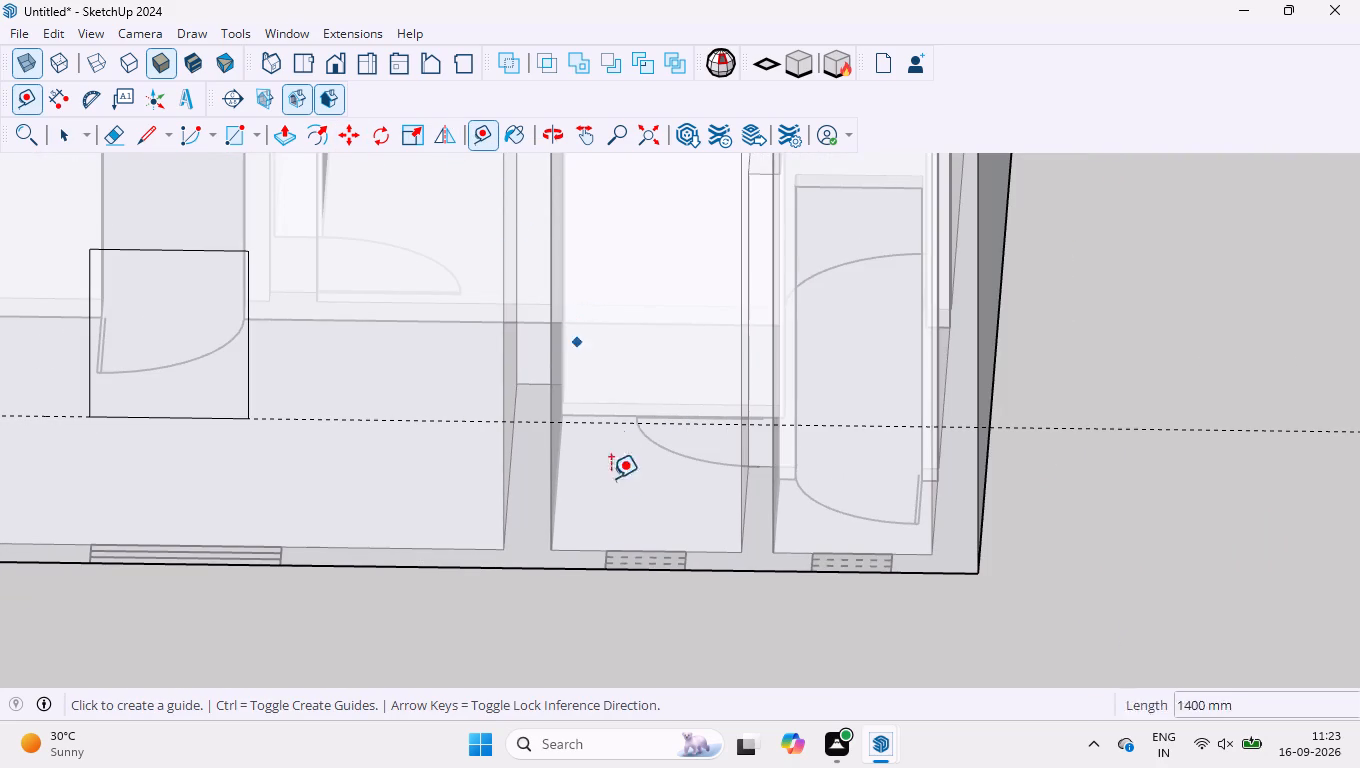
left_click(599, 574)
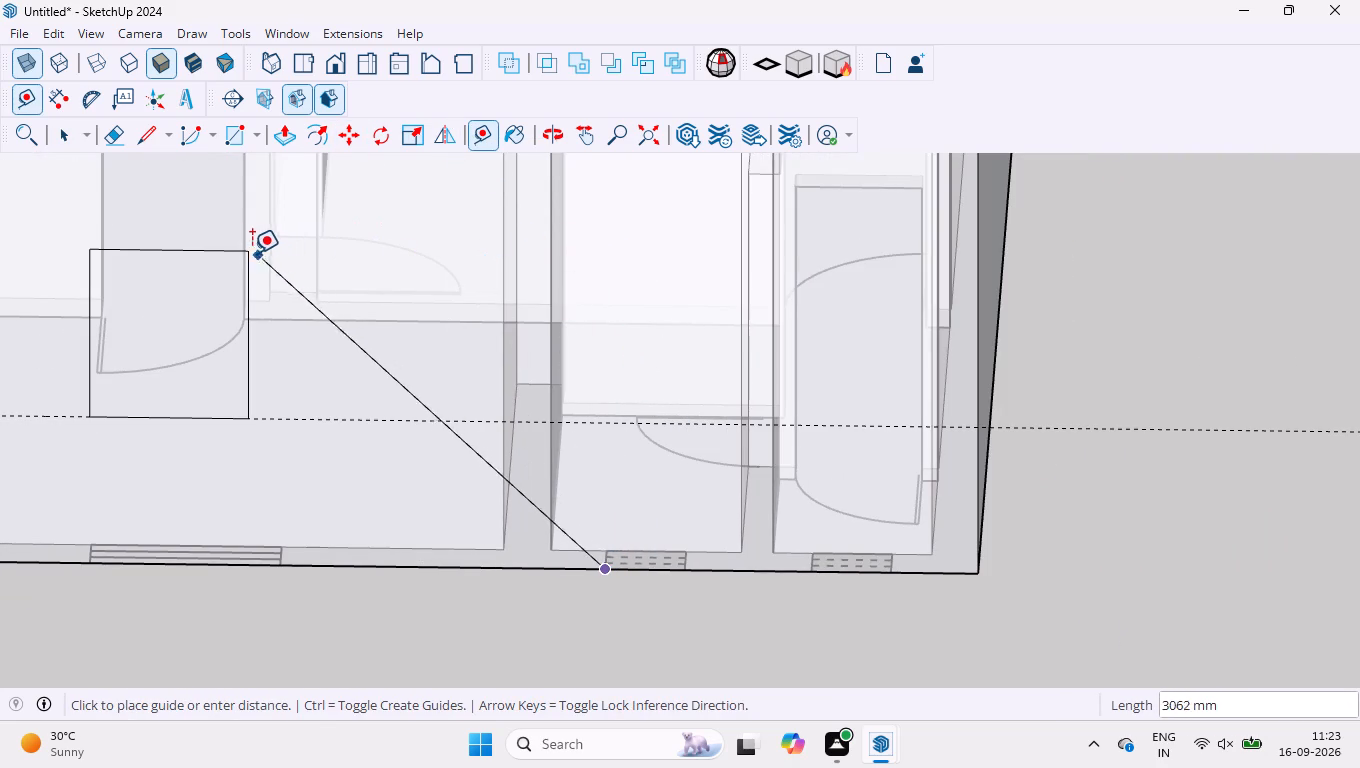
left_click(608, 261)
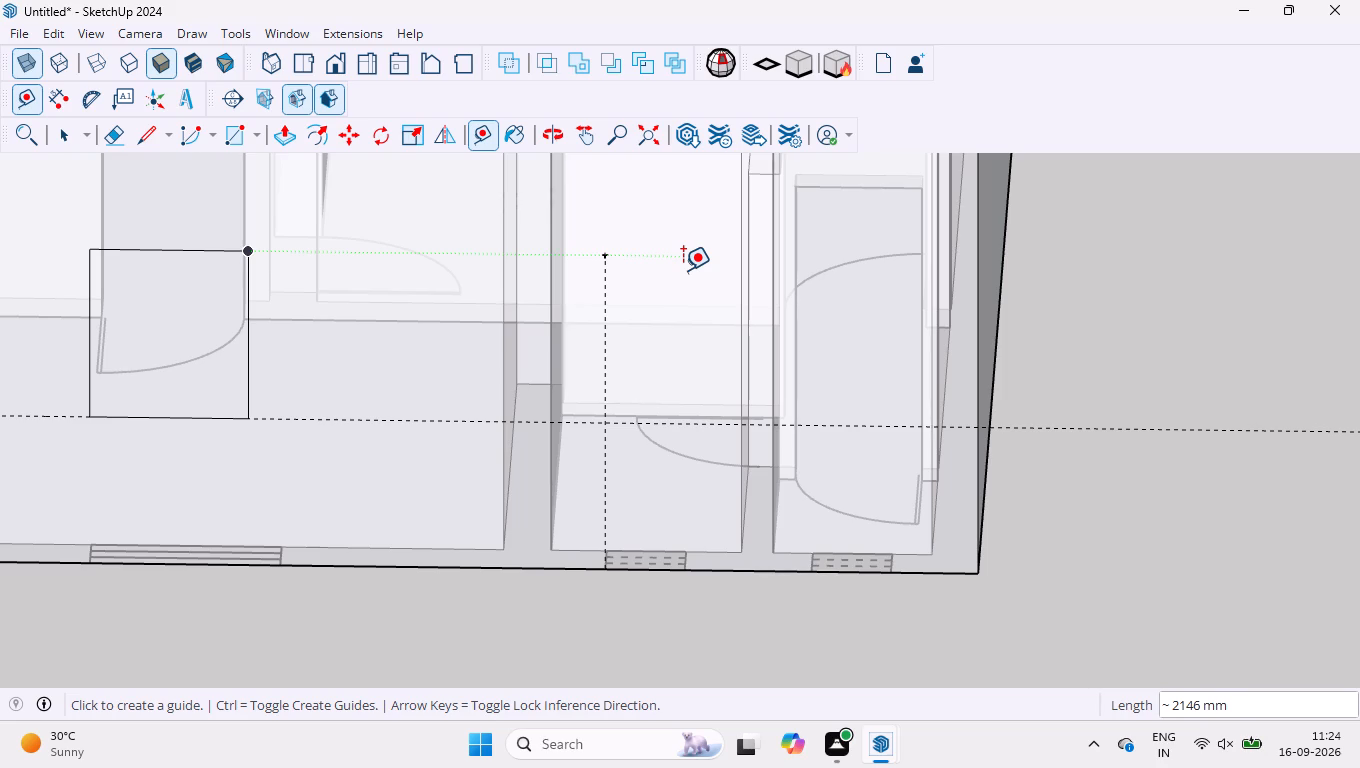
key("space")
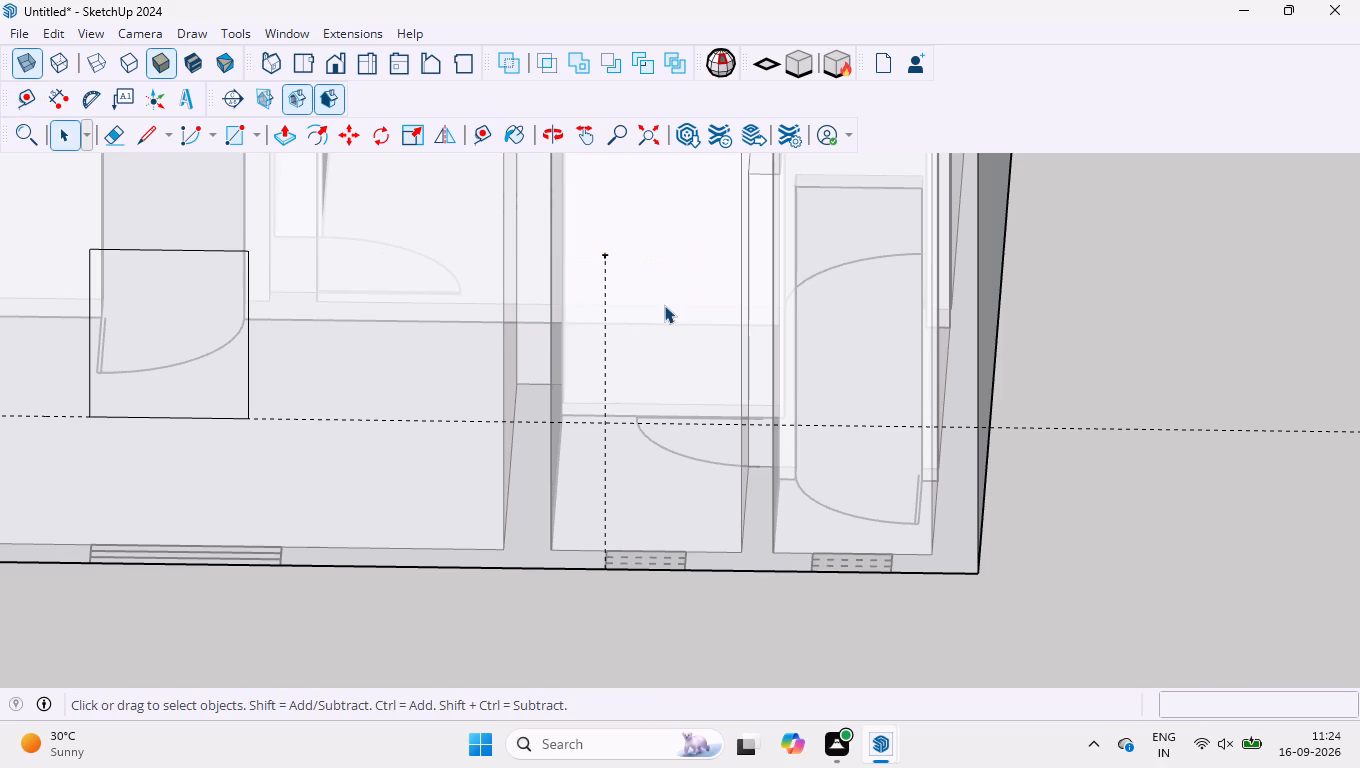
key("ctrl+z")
Add a horizontal guide about 1146 mm above the sill guide, level with the top edge of the window rectangle beside the ventilators.
scroll(661, 498, "down", 4)
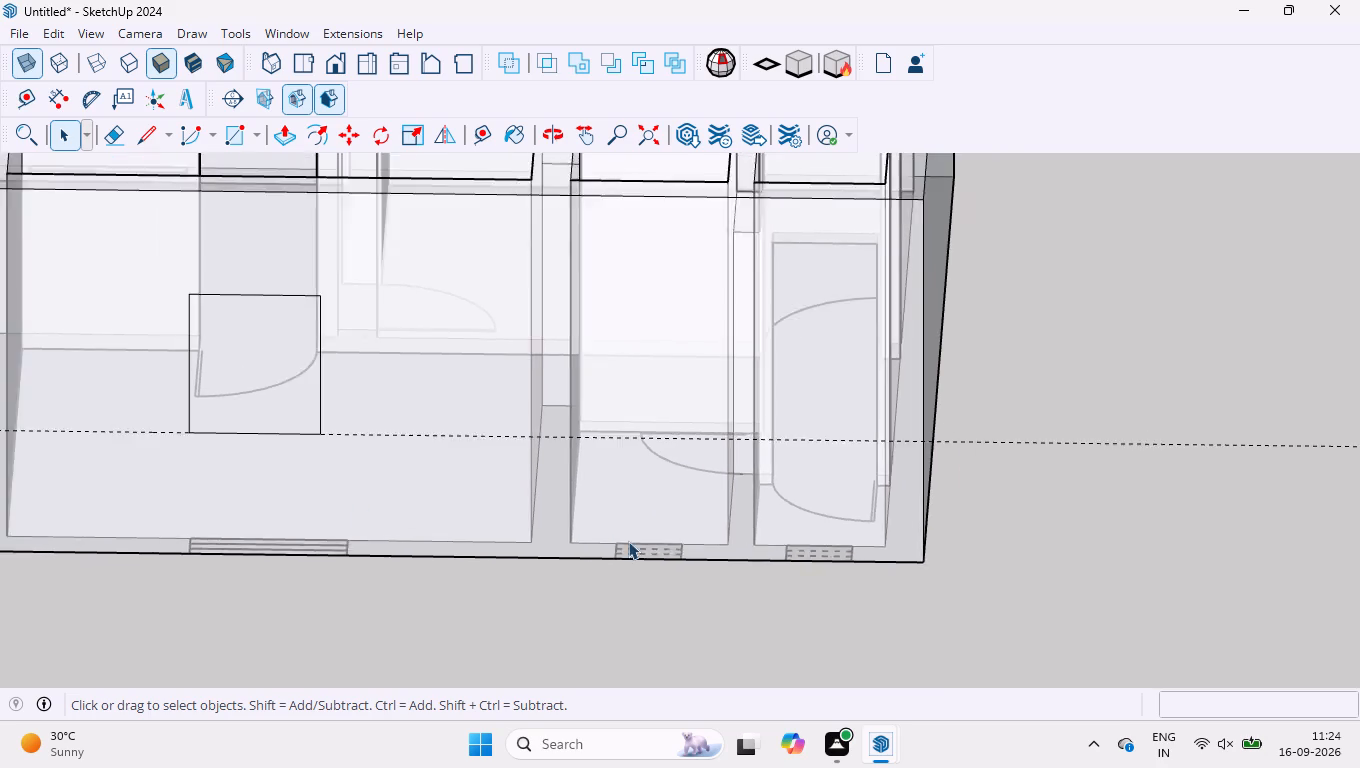
scroll(628, 541, "down", 4)
scroll(295, 470, "up", 7)
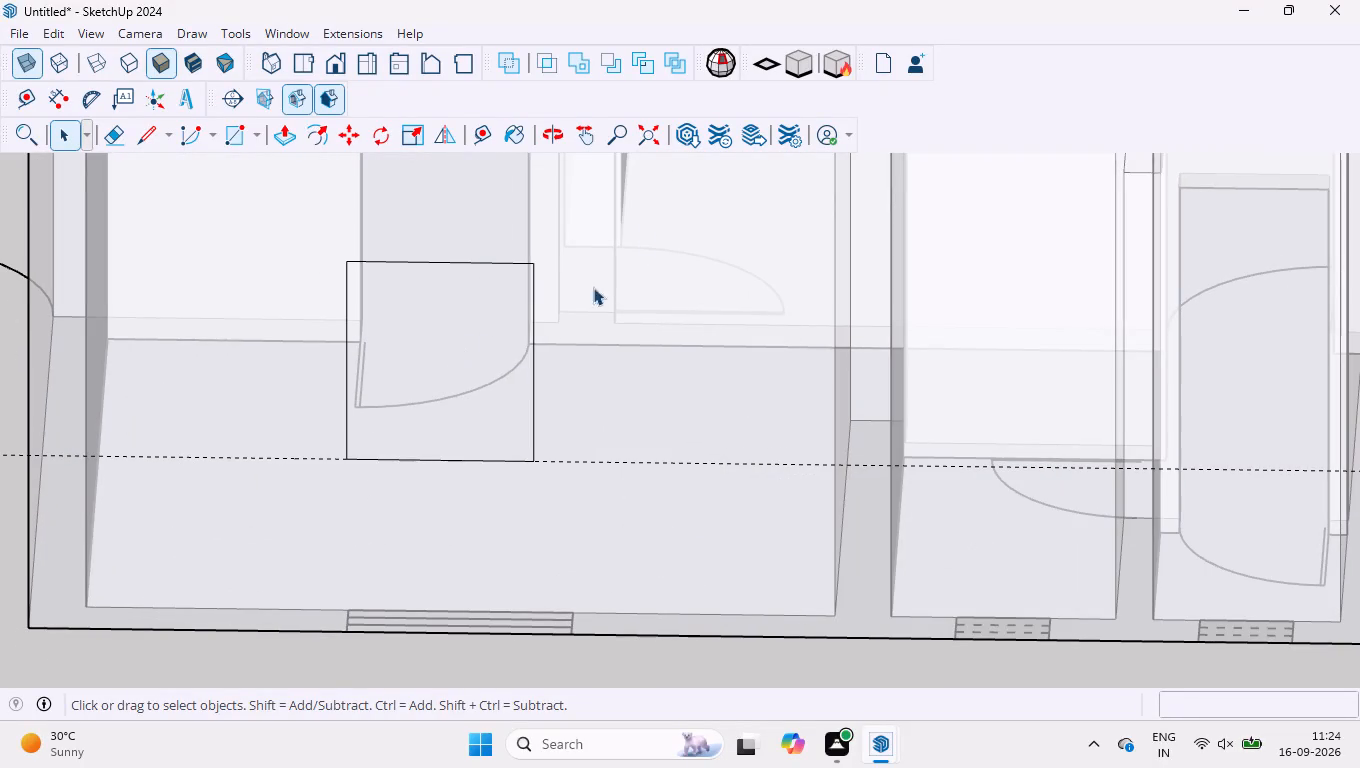
left_click(471, 144)
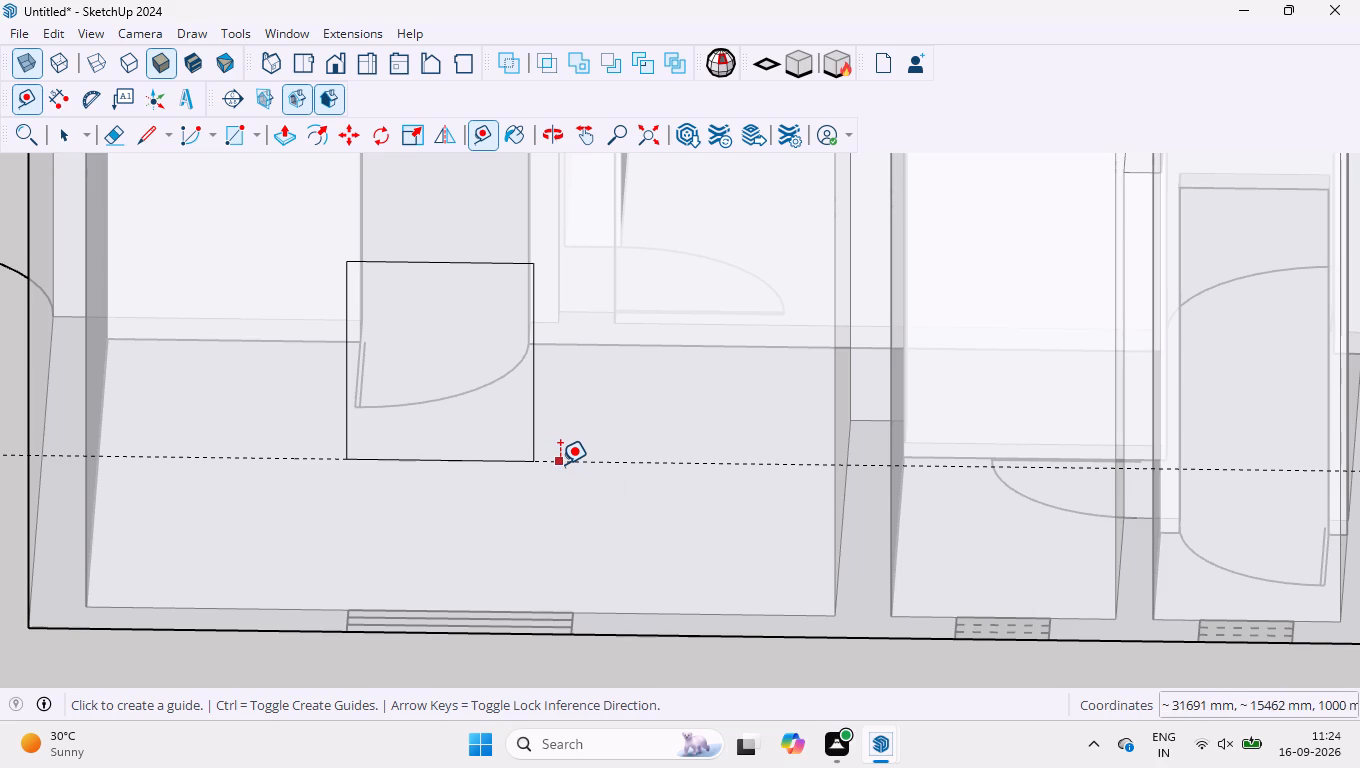
left_click(560, 464)
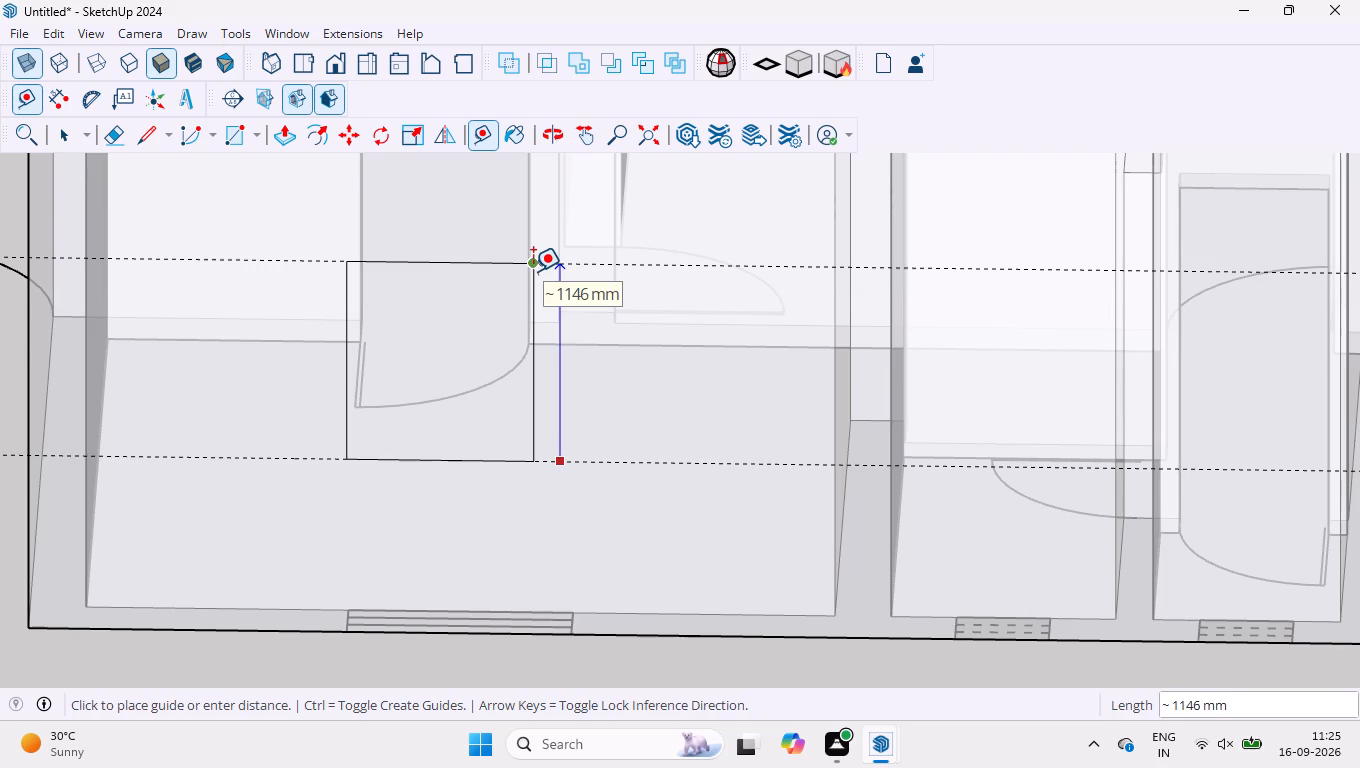
left_click(533, 271)
scroll(568, 340, "down", 5)
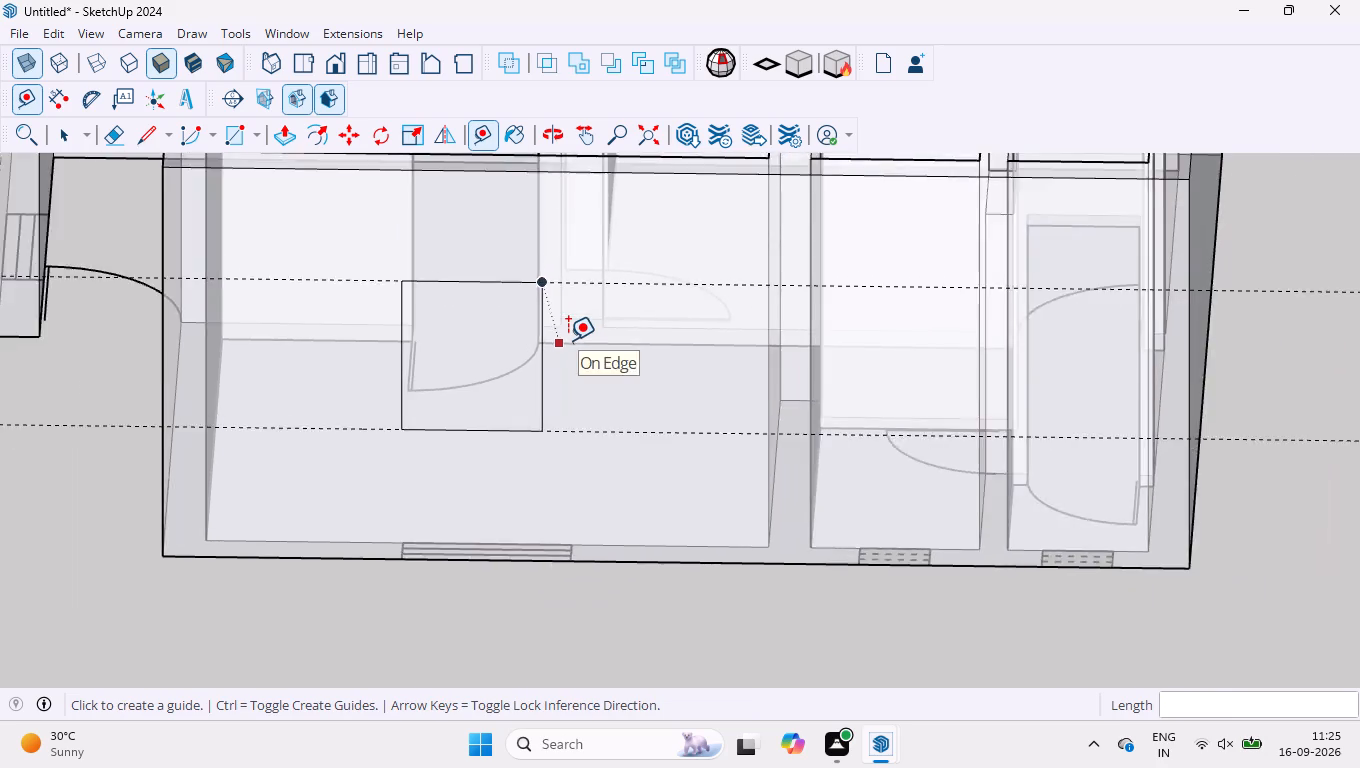
scroll(568, 340, "down", 2)
scroll(965, 328, "up", 5)
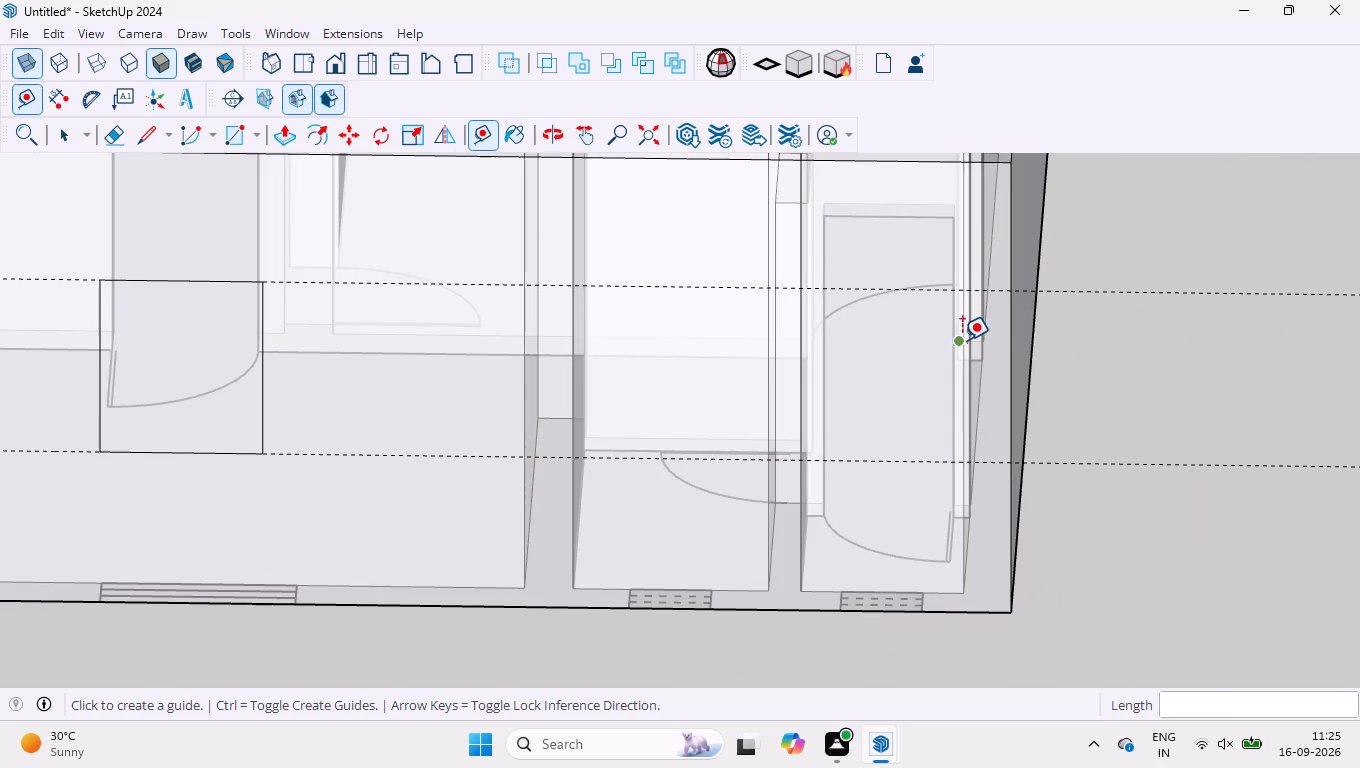
key("space")
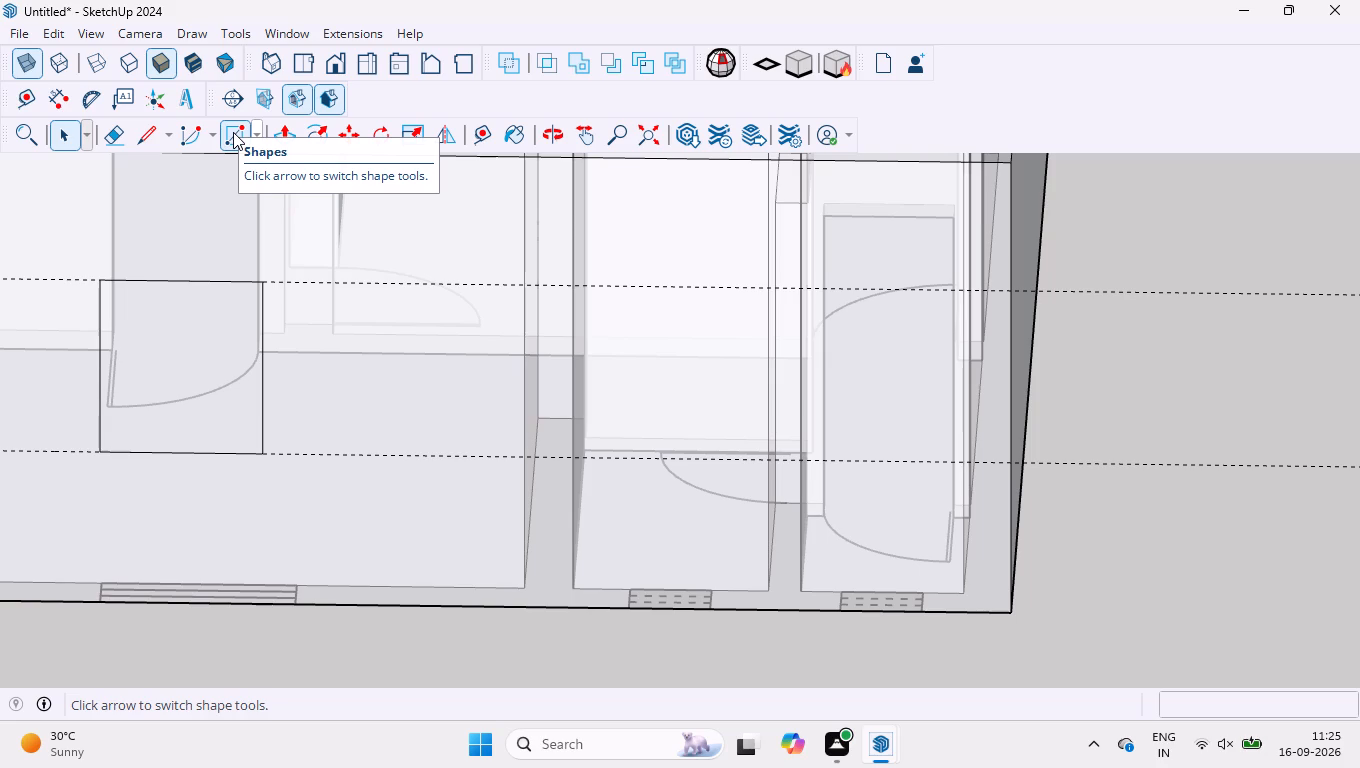
Begin a 500 mm wide ventilator rectangle on the upper guide, aligned with the edges of the ventilator symbol nearer the window.
left_click(233, 132)
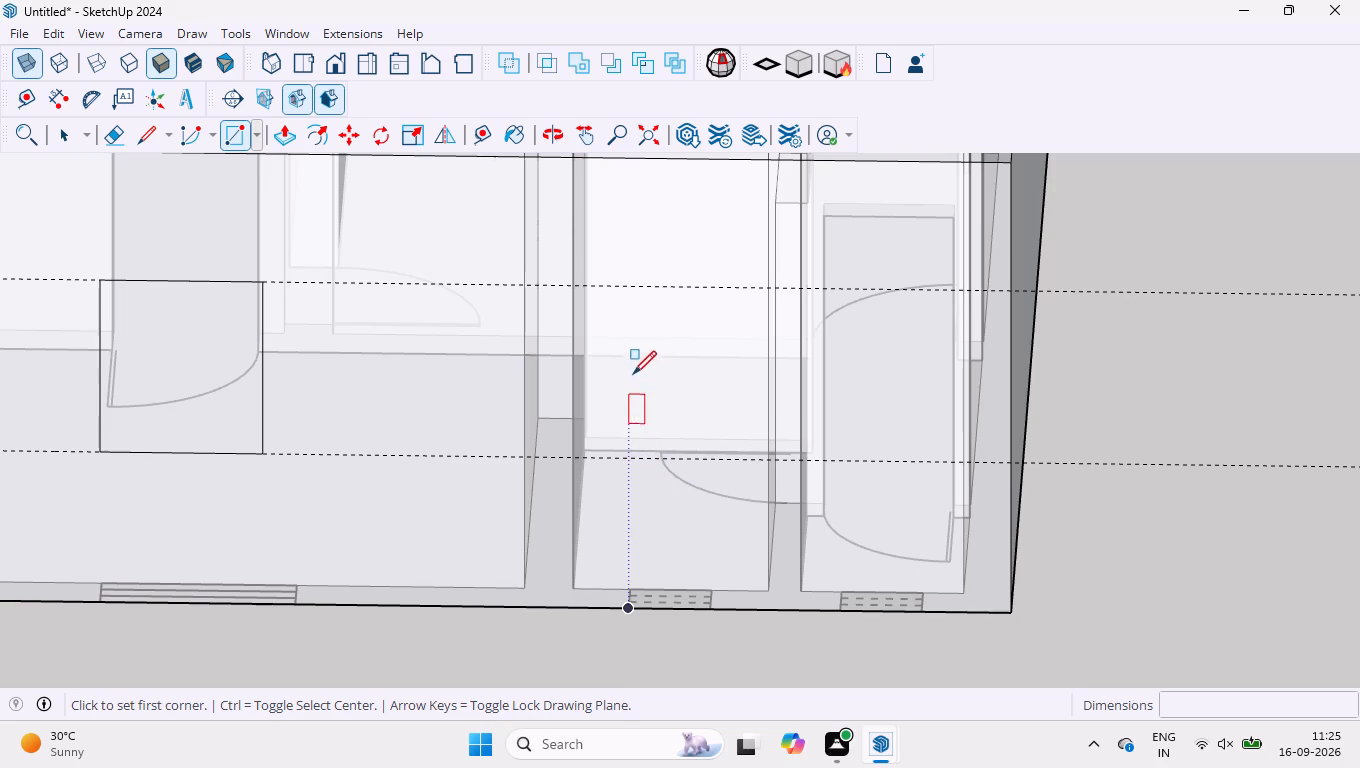
left_click(631, 289)
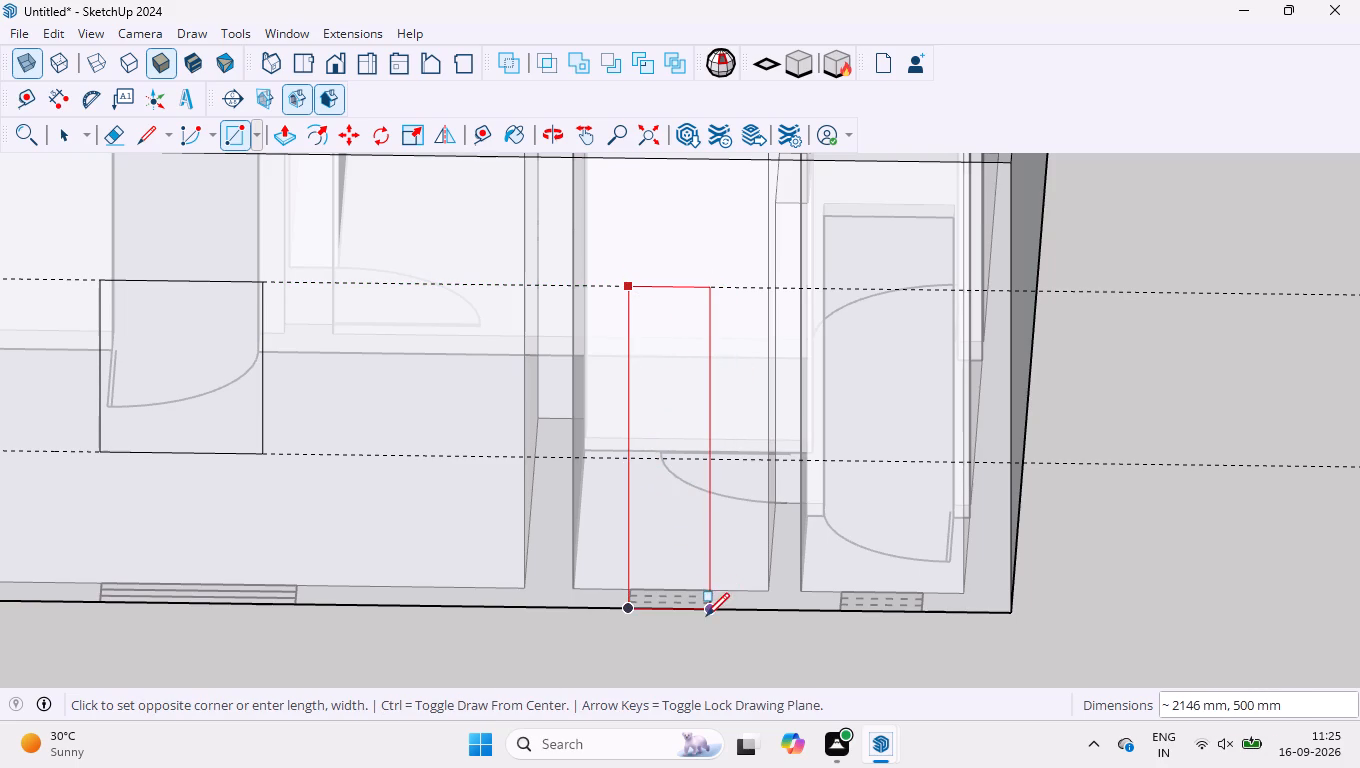
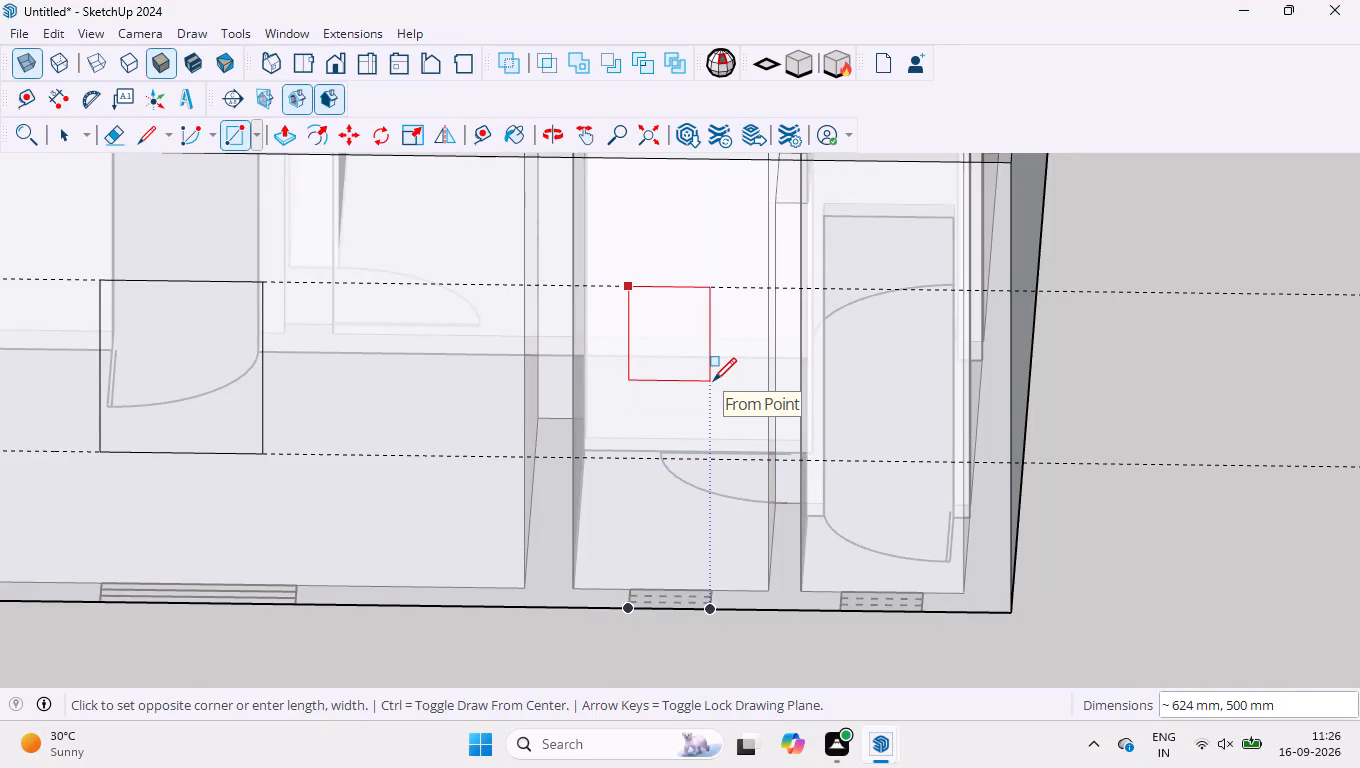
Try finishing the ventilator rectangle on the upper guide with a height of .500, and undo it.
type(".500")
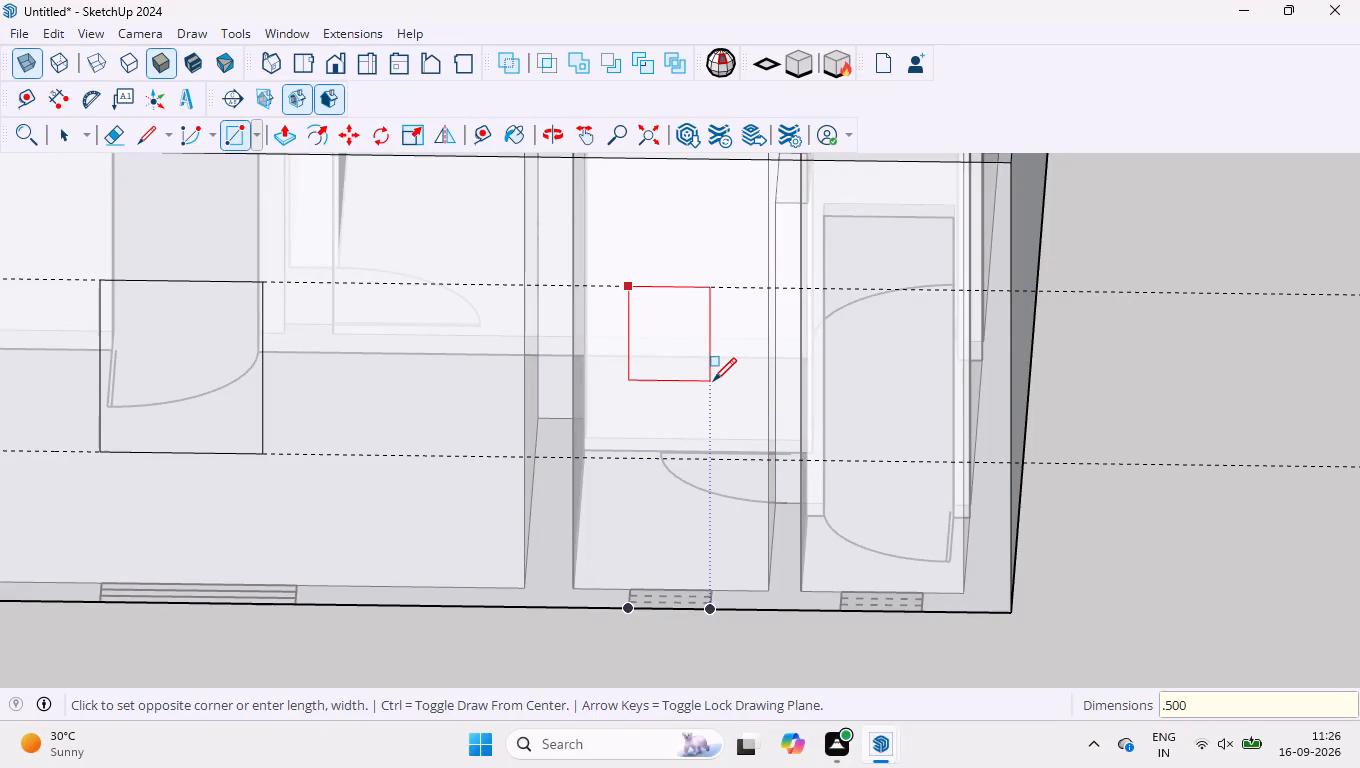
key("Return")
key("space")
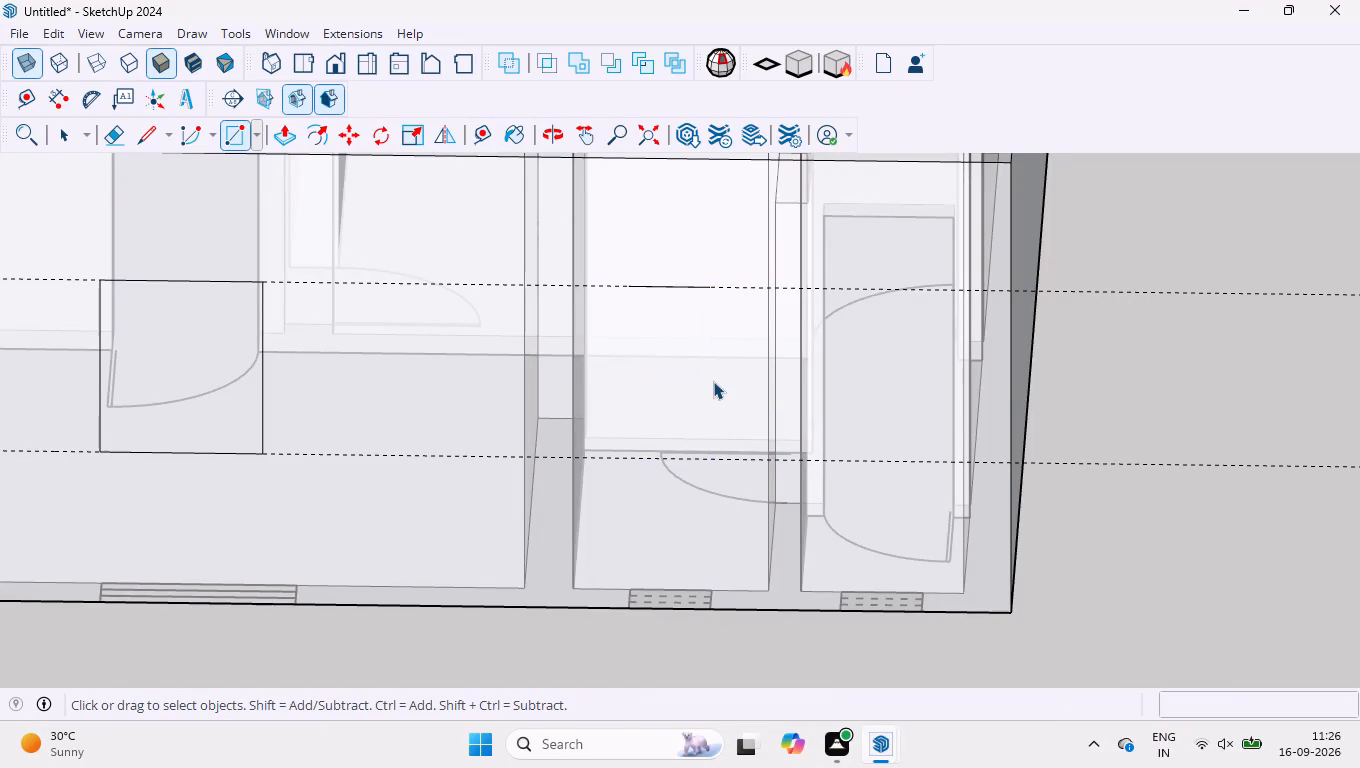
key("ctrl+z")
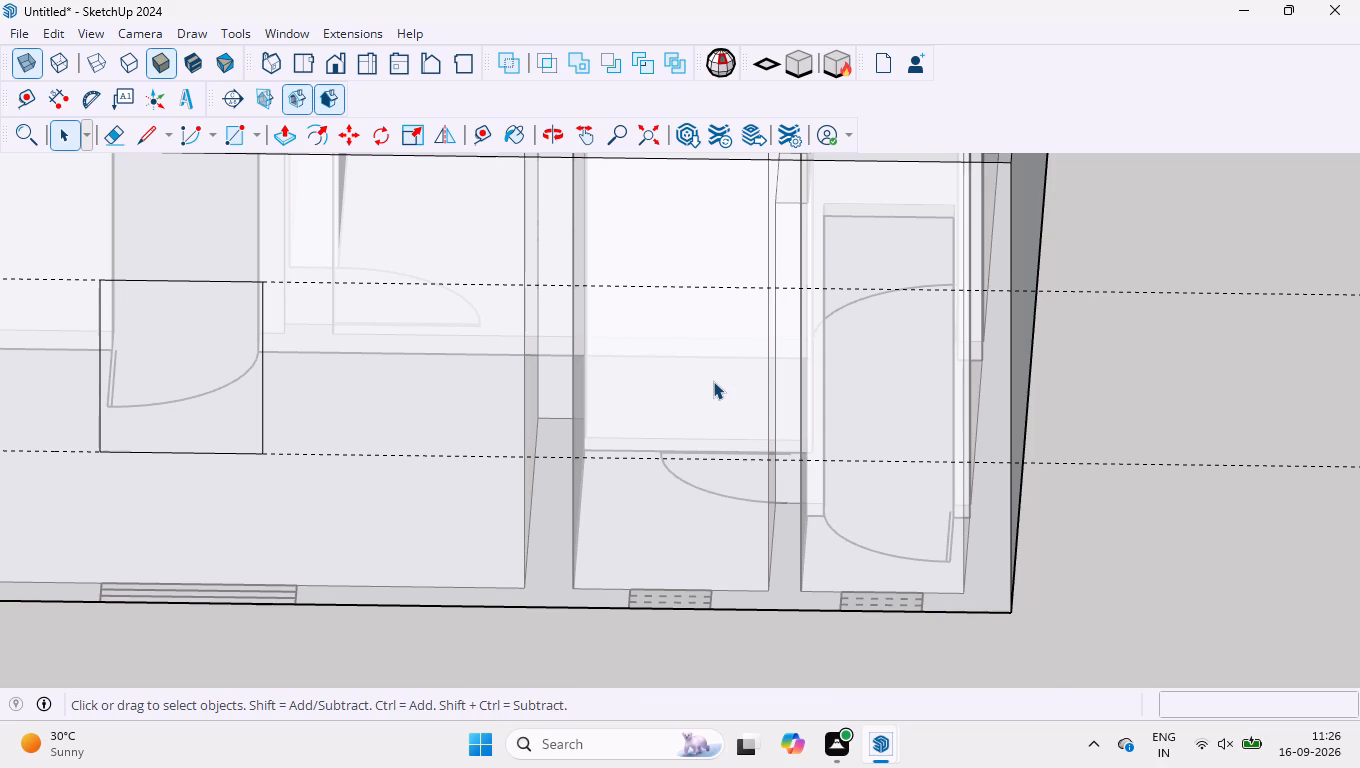
Draw a 500 by 500 mm ventilator rectangle down from the upper guide, aligned with the ventilator symbol nearer the window.
left_click(238, 133)
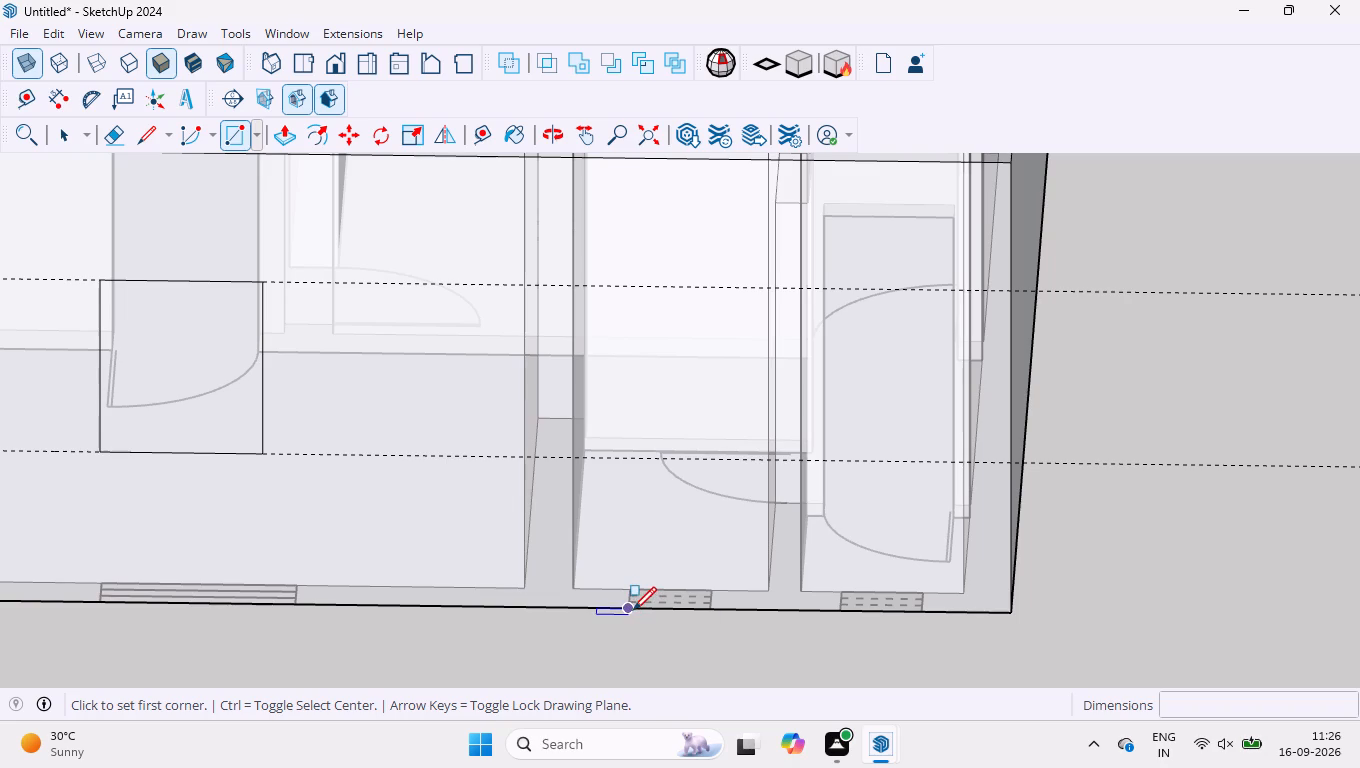
middle_click_drag(611, 637, 733, 600)
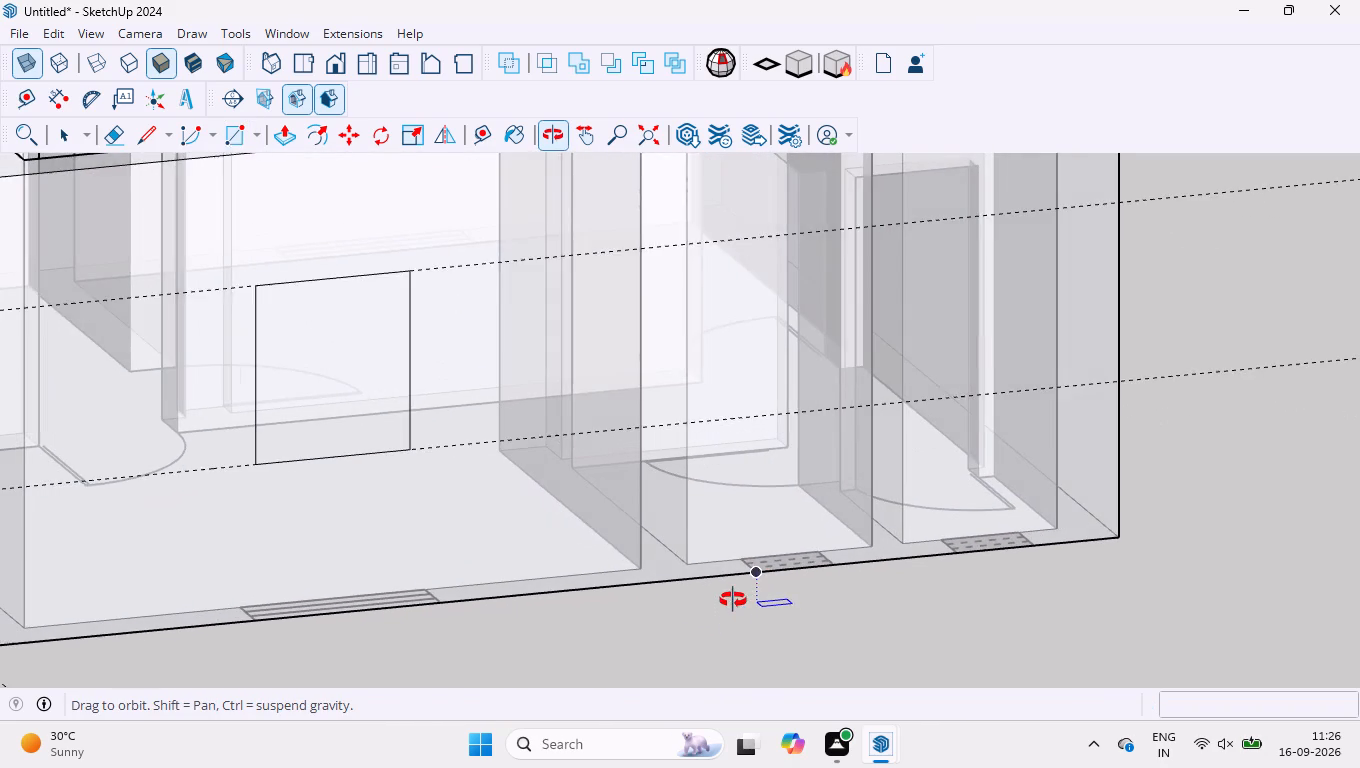
middle_click_drag(733, 600, 735, 604)
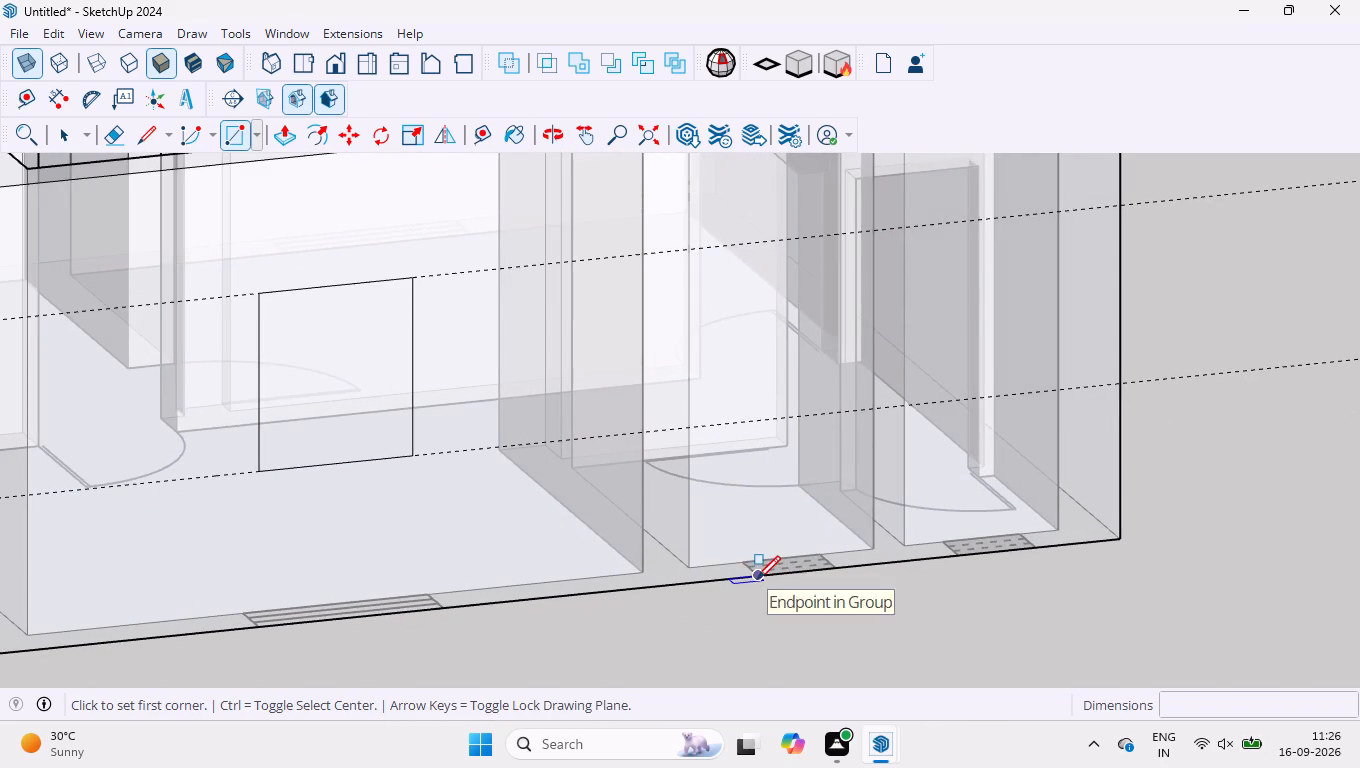
left_click(758, 246)
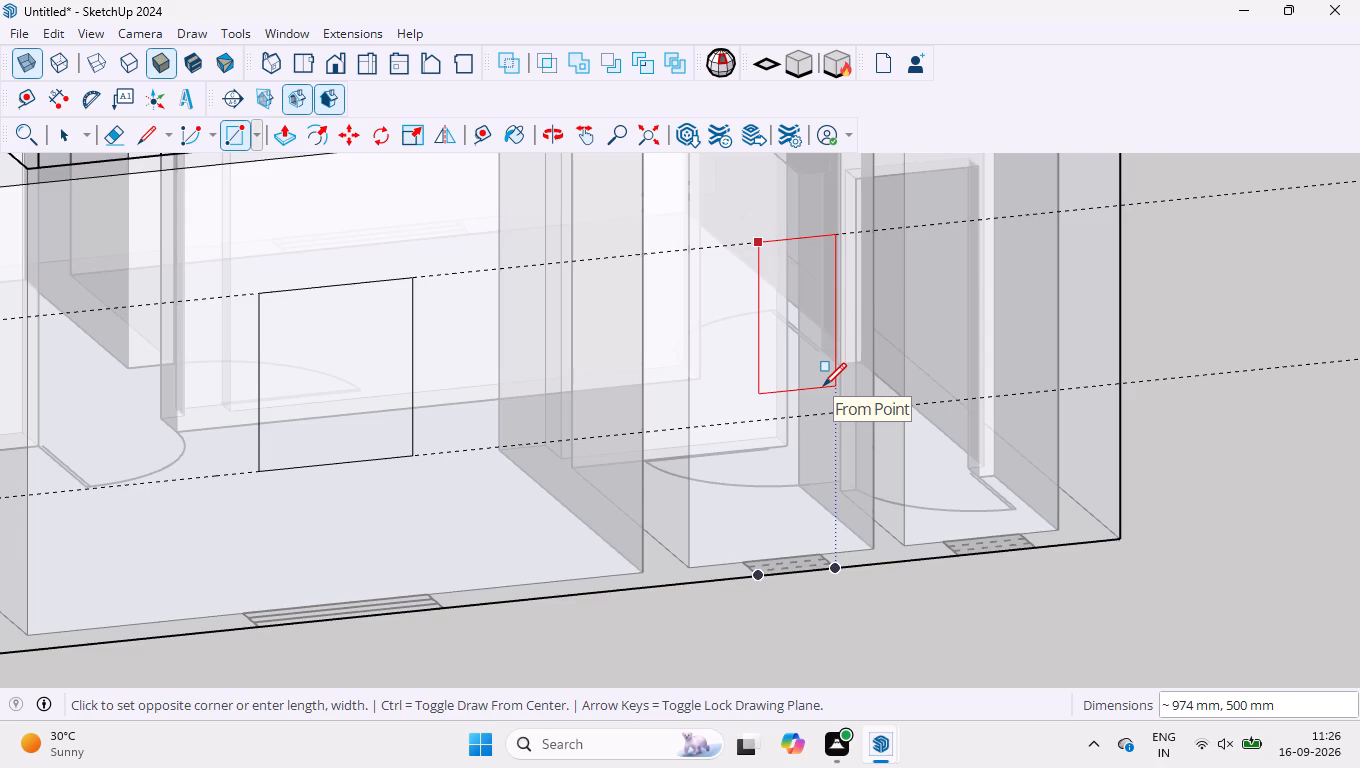
type("500")
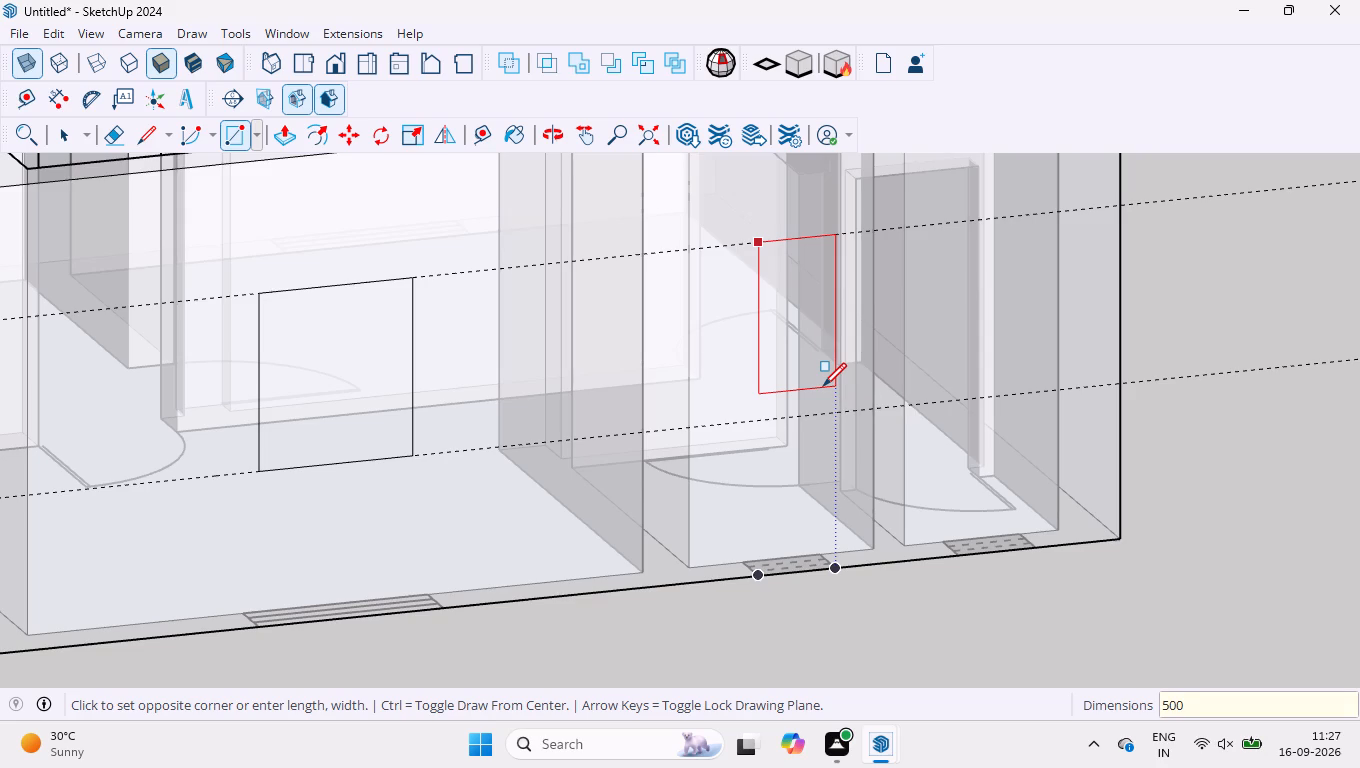
key("Return")
Draw a second ventilator rectangle, 500 mm high, down from the upper guide above the ventilator symbol nearer the building corner.
scroll(805, 398, "down", 2)
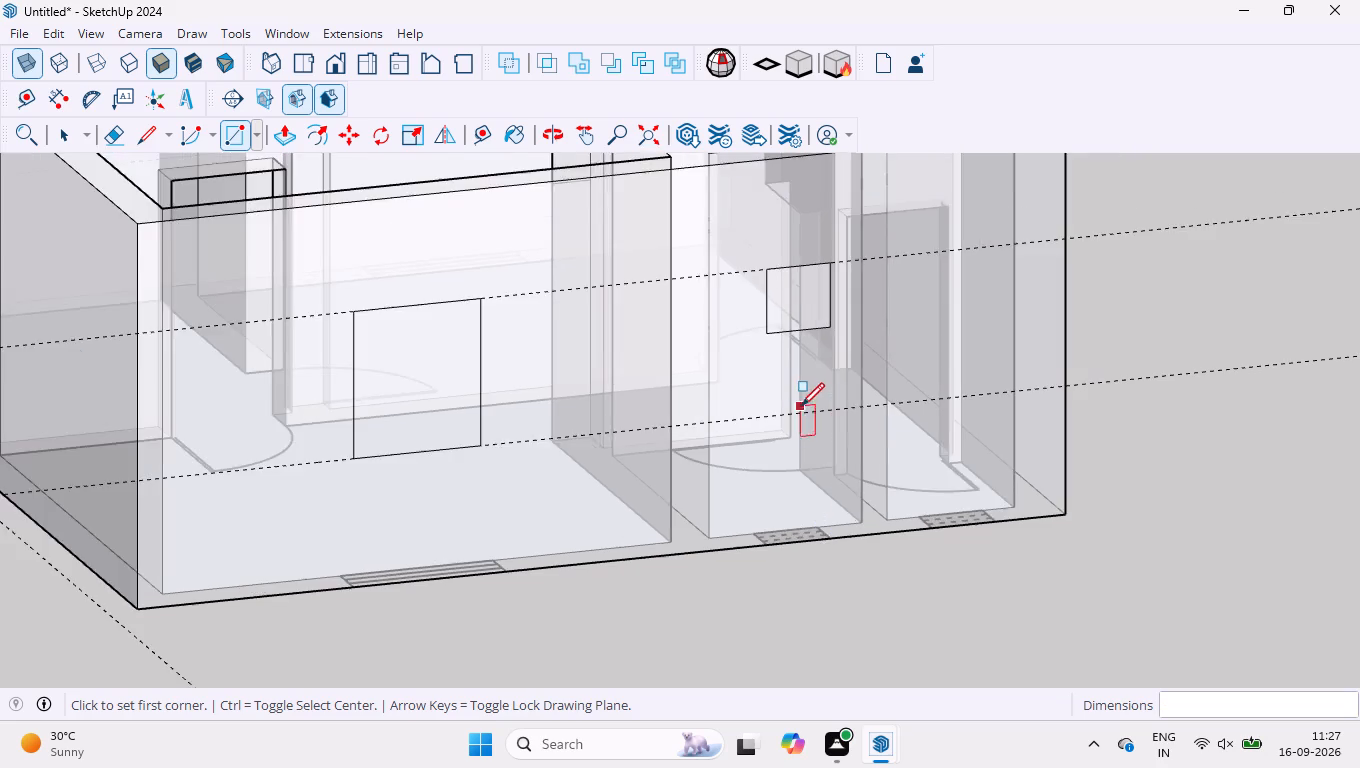
scroll(796, 418, "down", 5)
scroll(1082, 347, "up", 3)
scroll(999, 375, "up", 3)
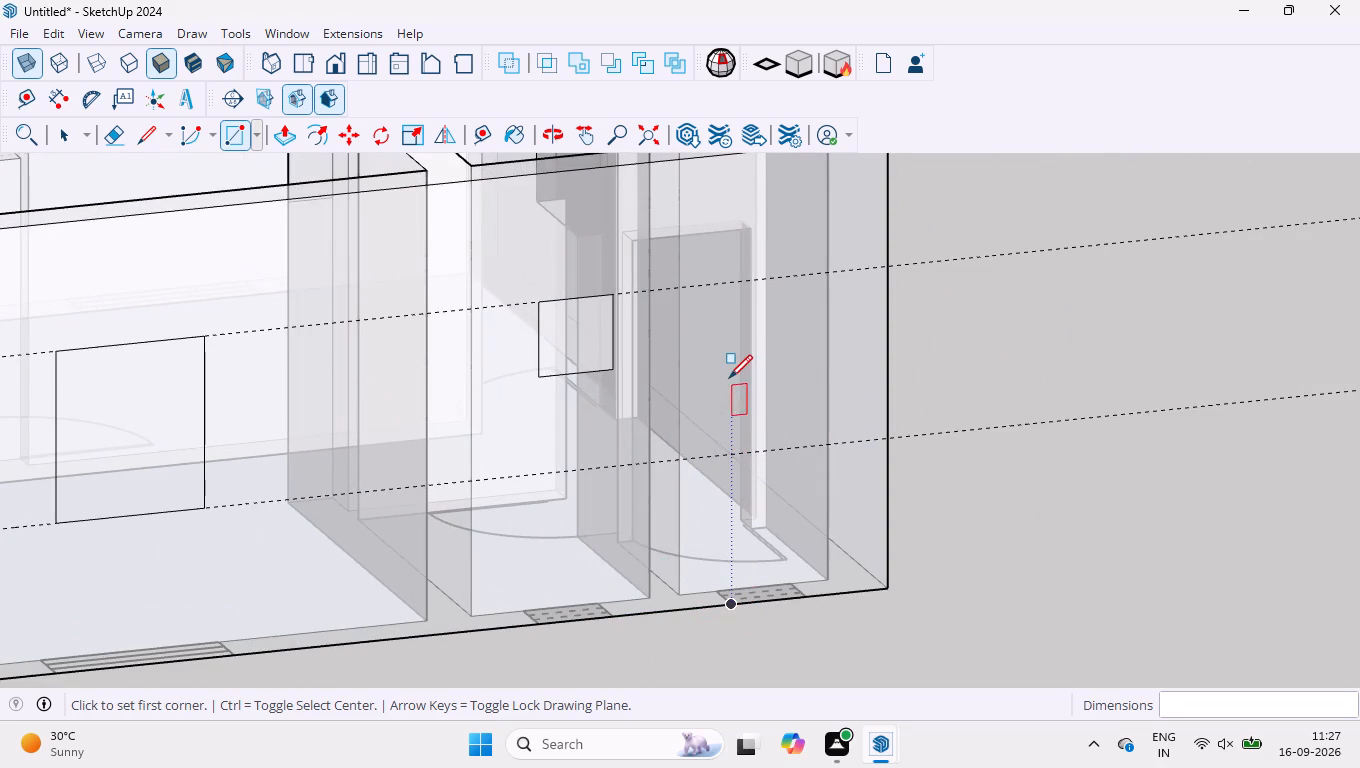
left_click(729, 285)
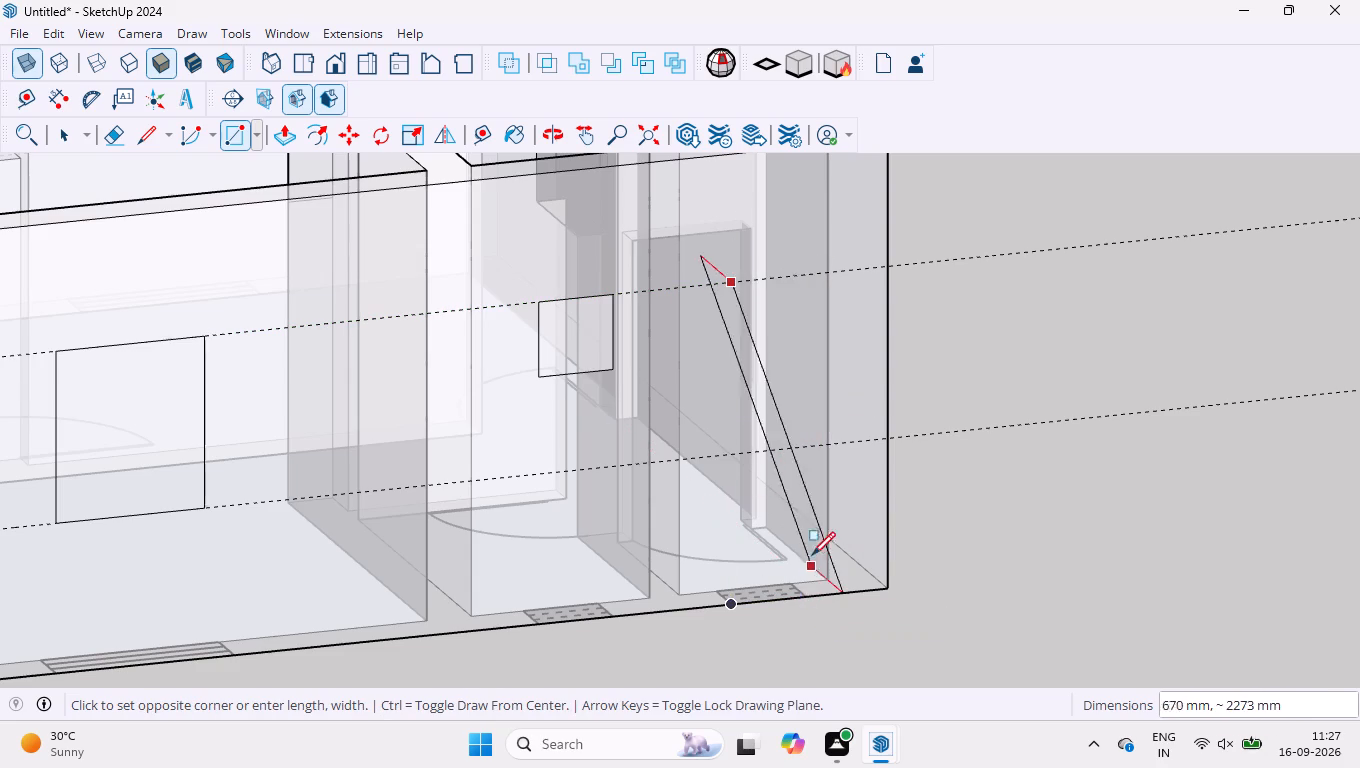
type("500")
key("Return")
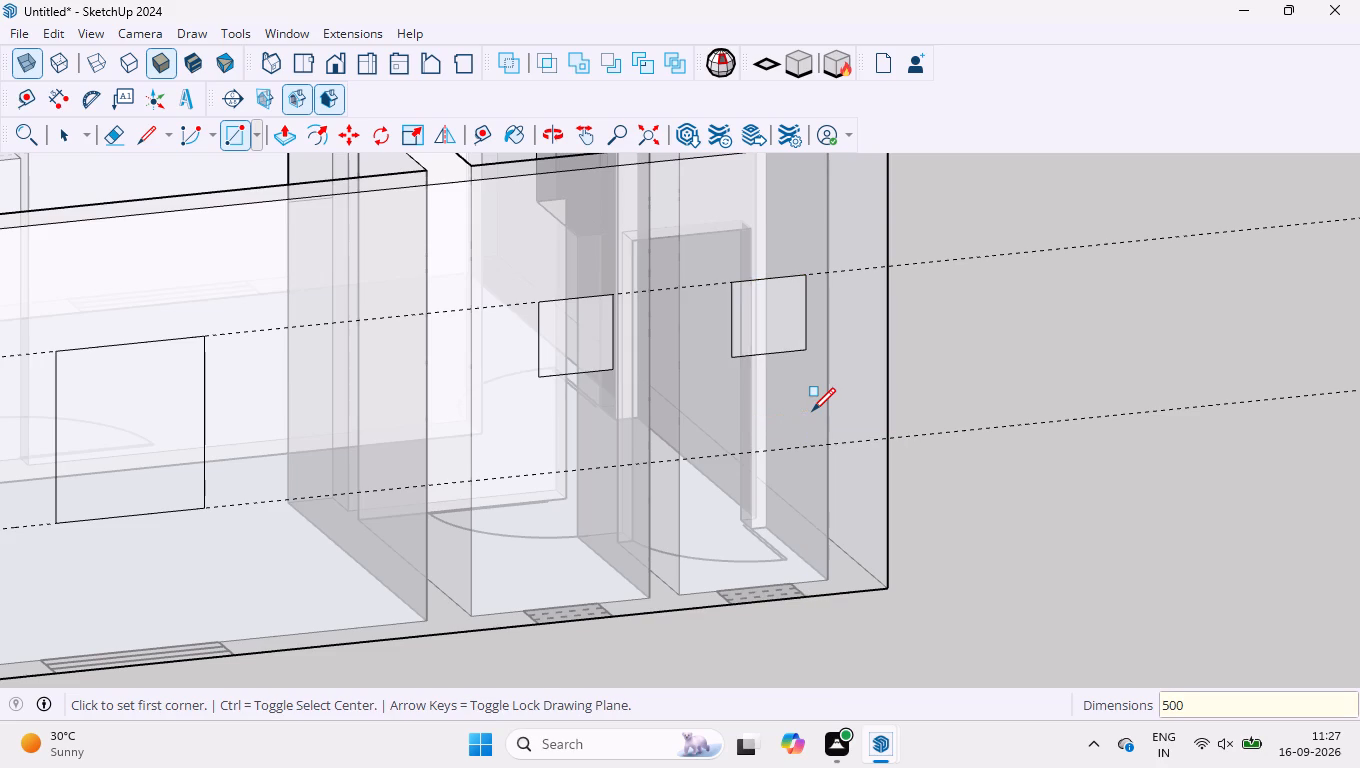
key("v")
key("space")
Delete all guides from the model.
scroll(892, 459, "down", 9)
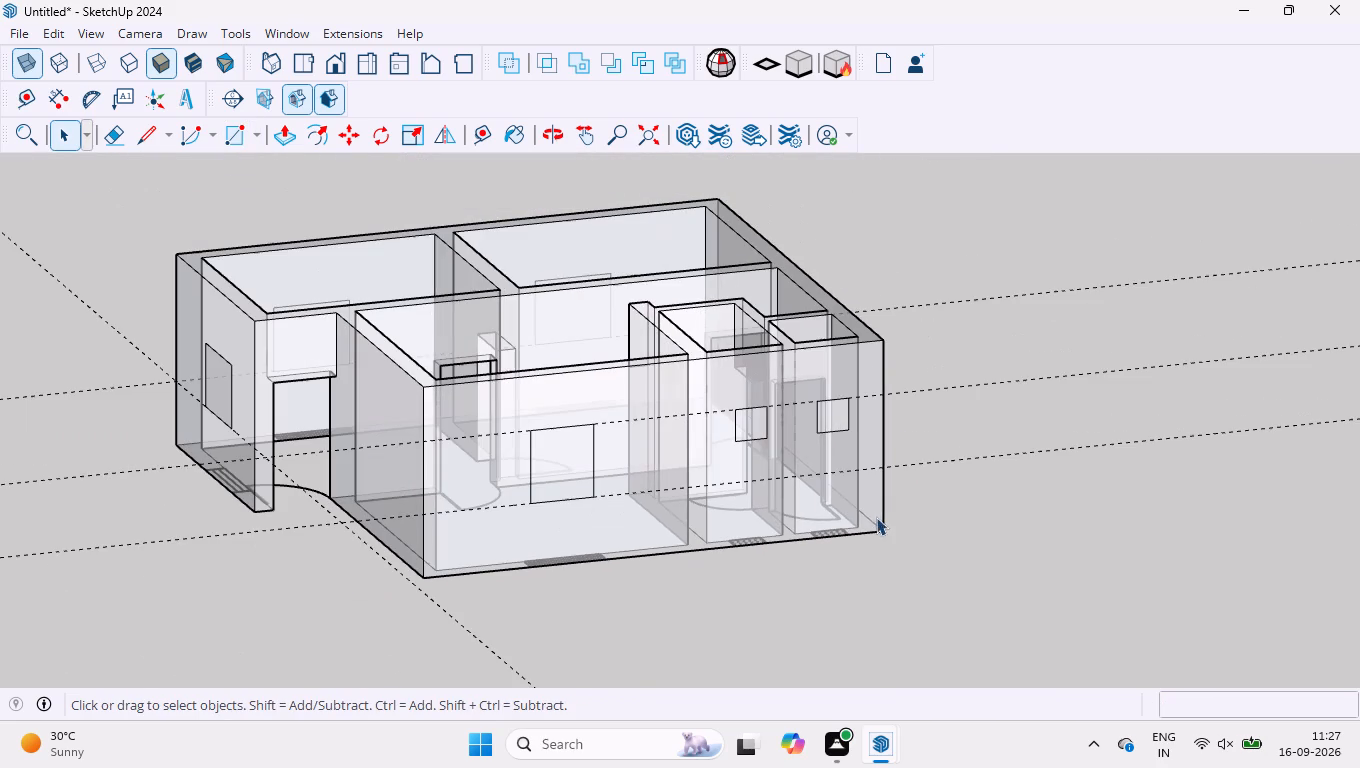
left_click(59, 32)
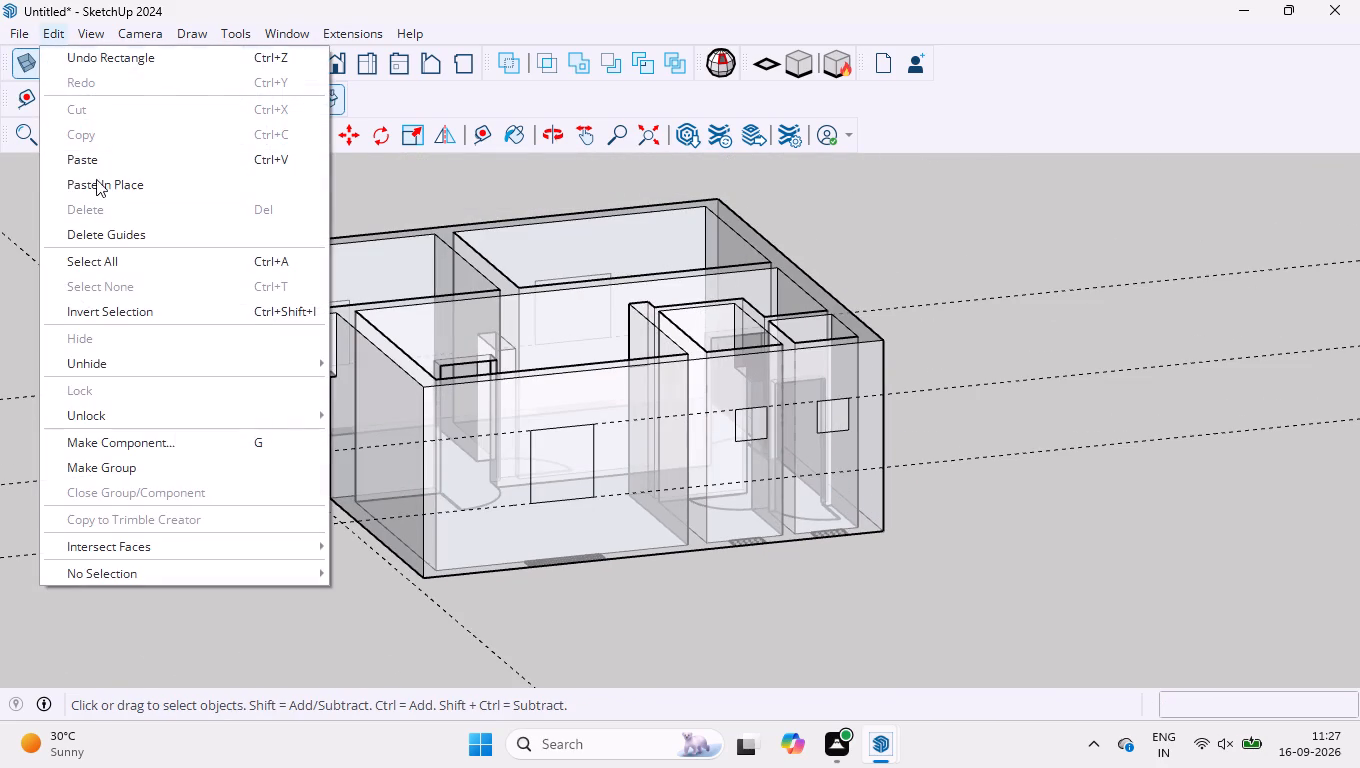
left_click(108, 237)
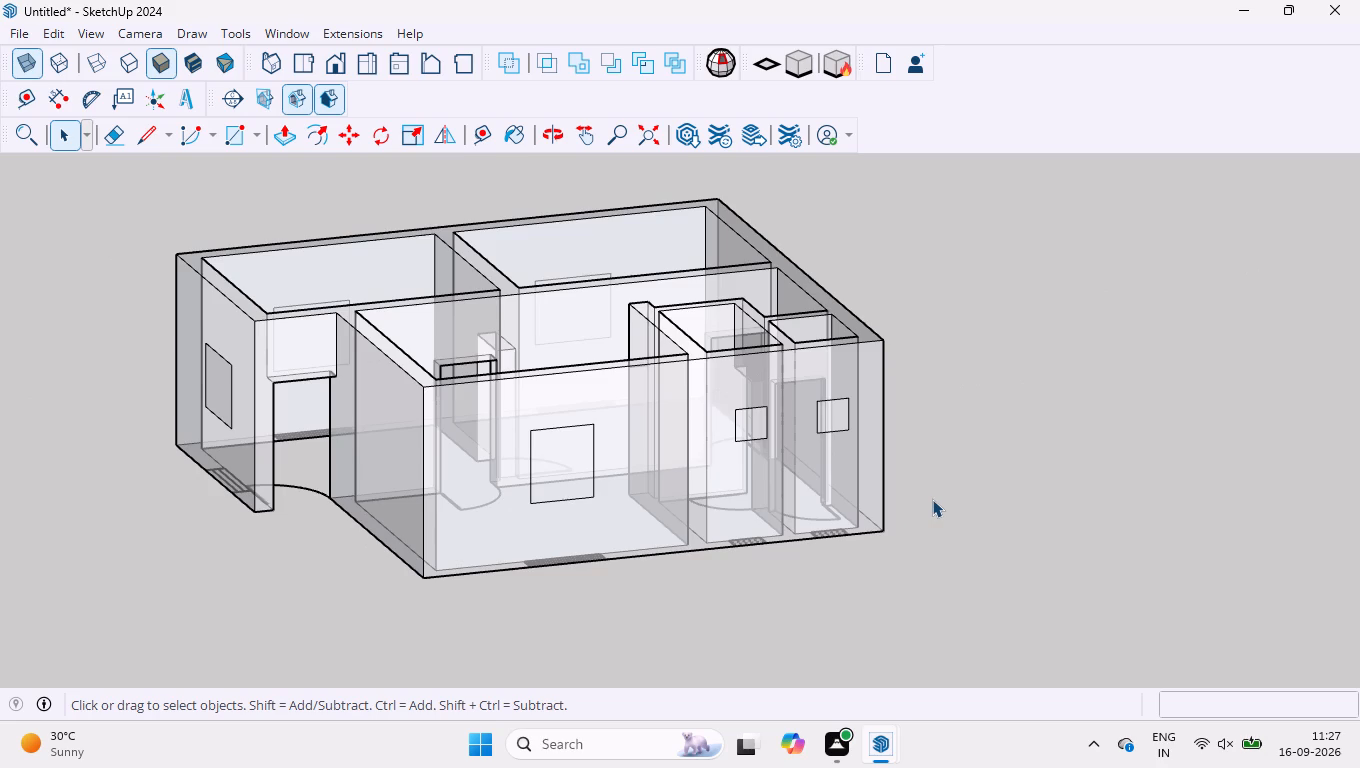
Turn off the X-ray face style so the walls display as solid.
left_click(86, 42)
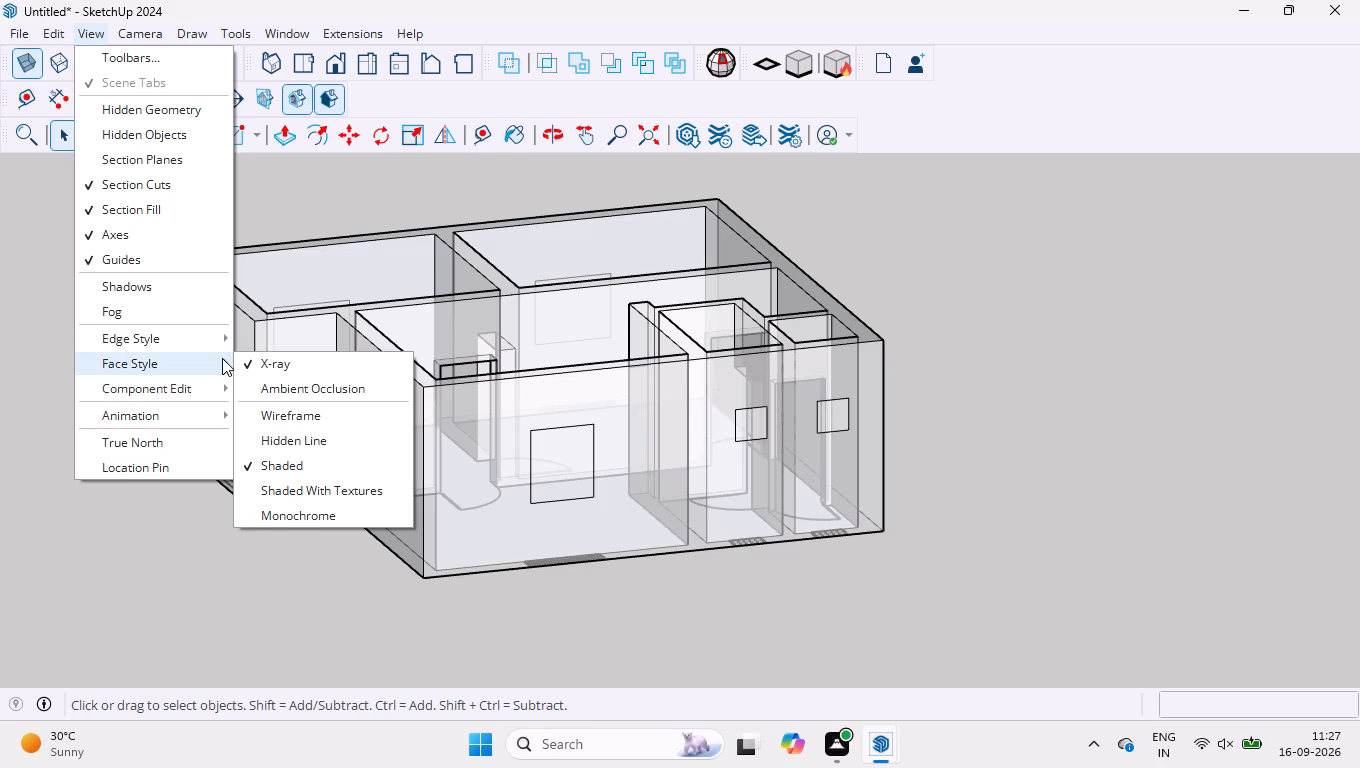
left_click(242, 361)
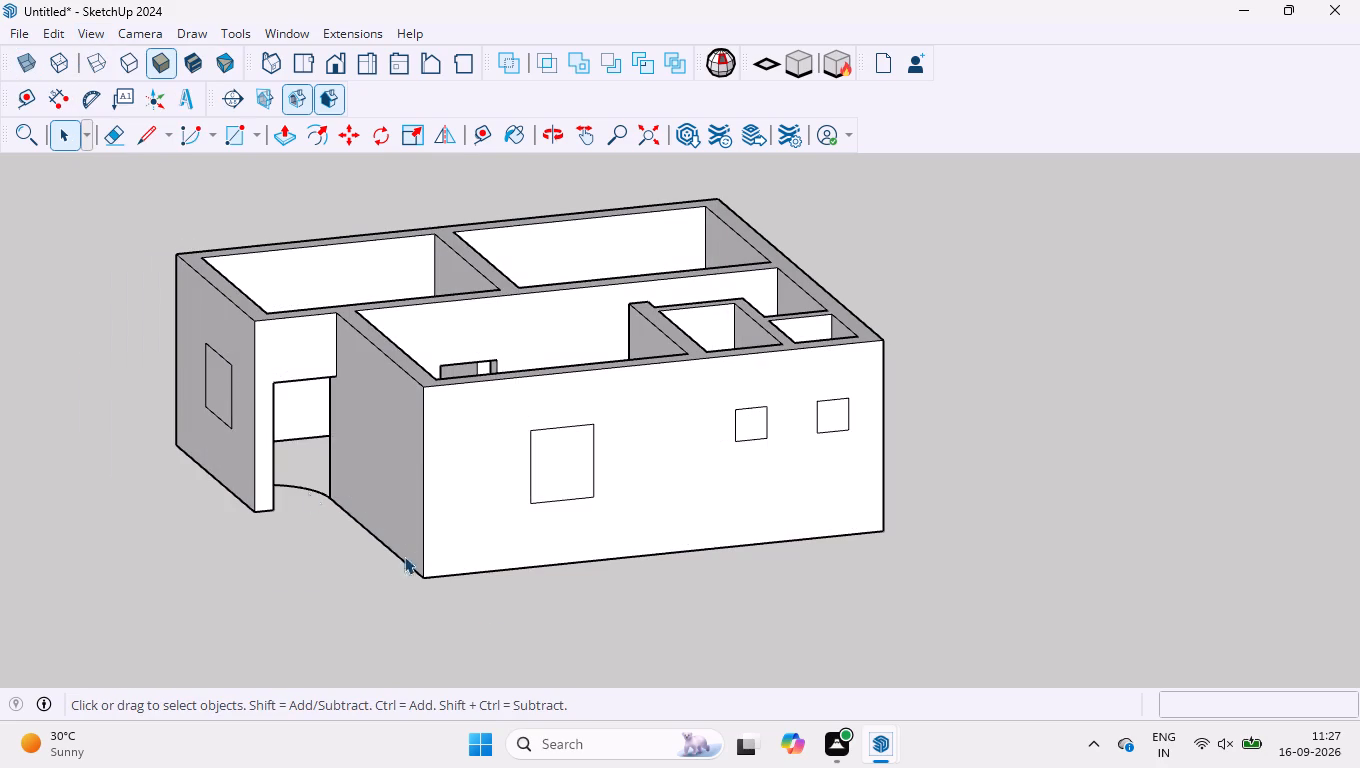
Push the window rectangle beside the ventilators 300 mm through the outer wall to cut its opening.
scroll(489, 604, "down", 6)
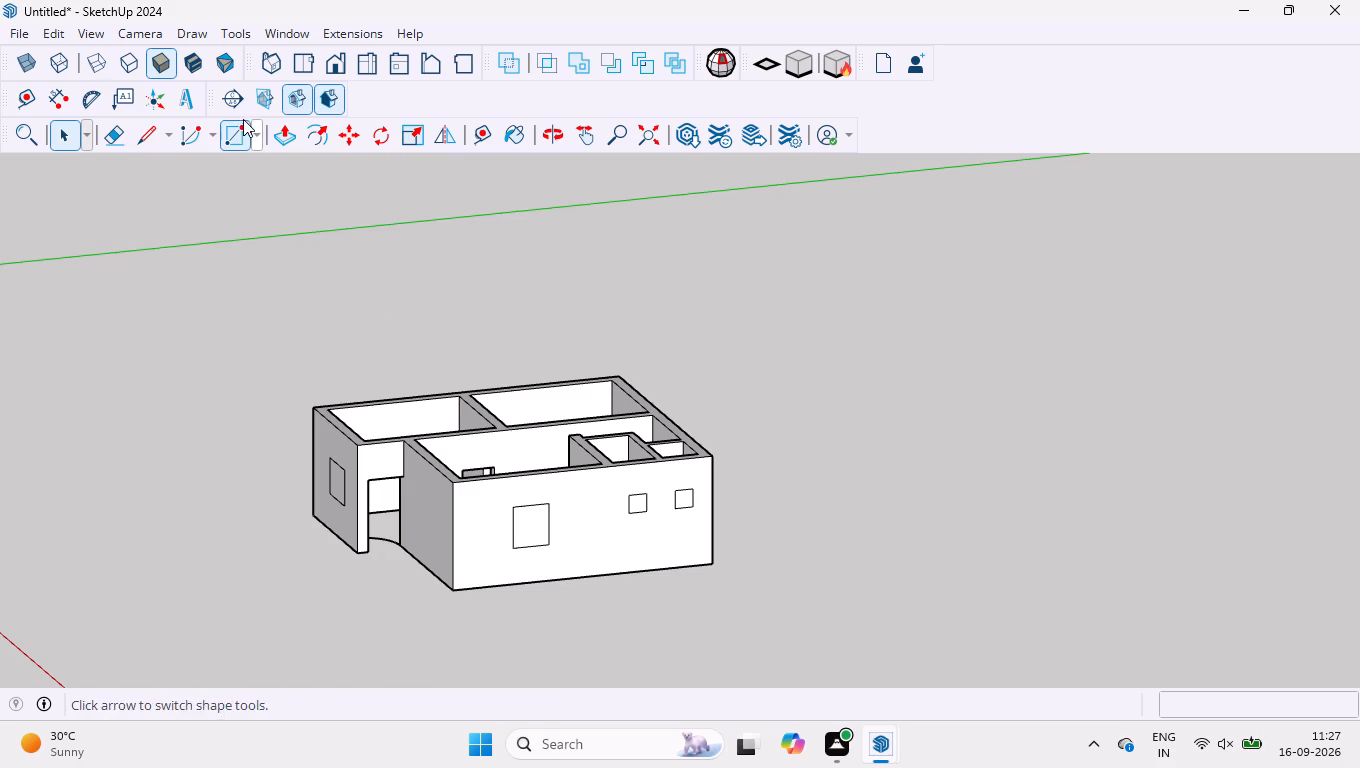
left_click(282, 132)
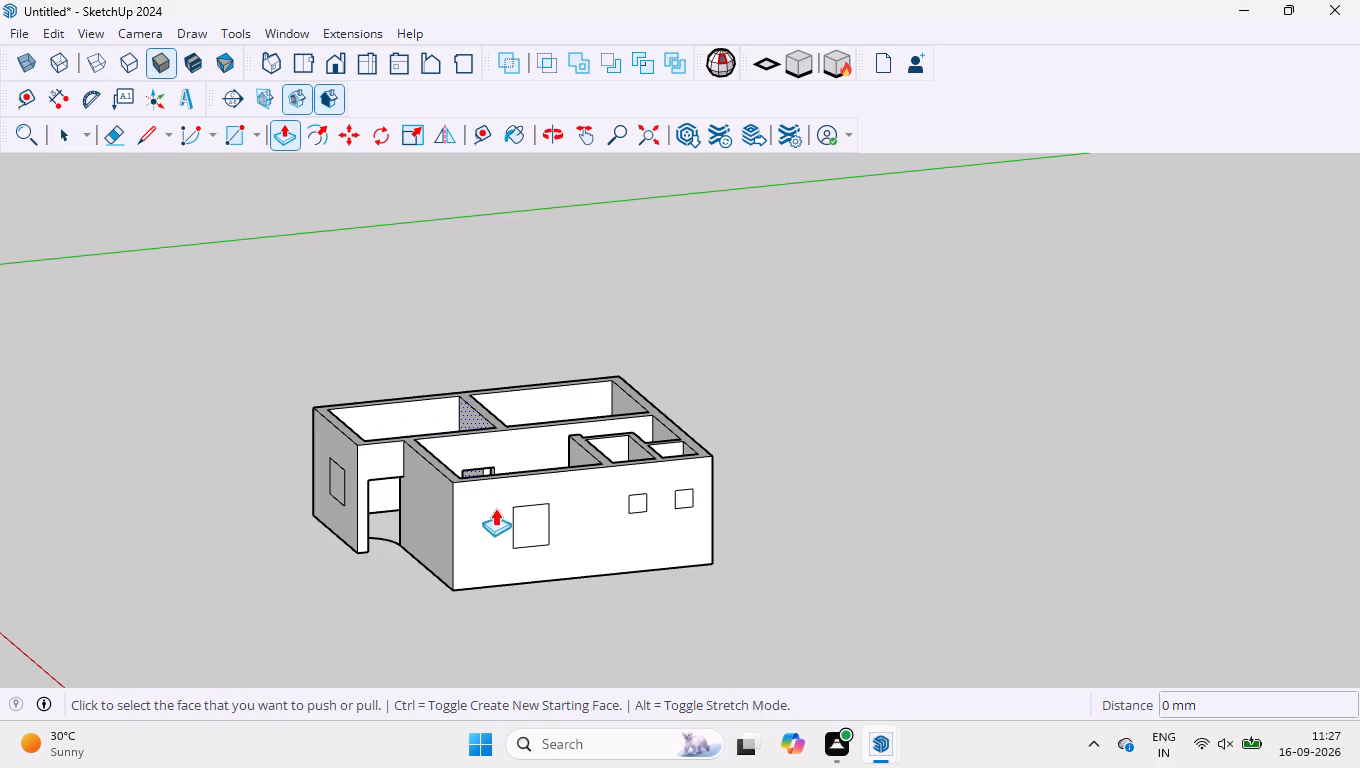
scroll(503, 464, "down", 3)
scroll(539, 528, "up", 7)
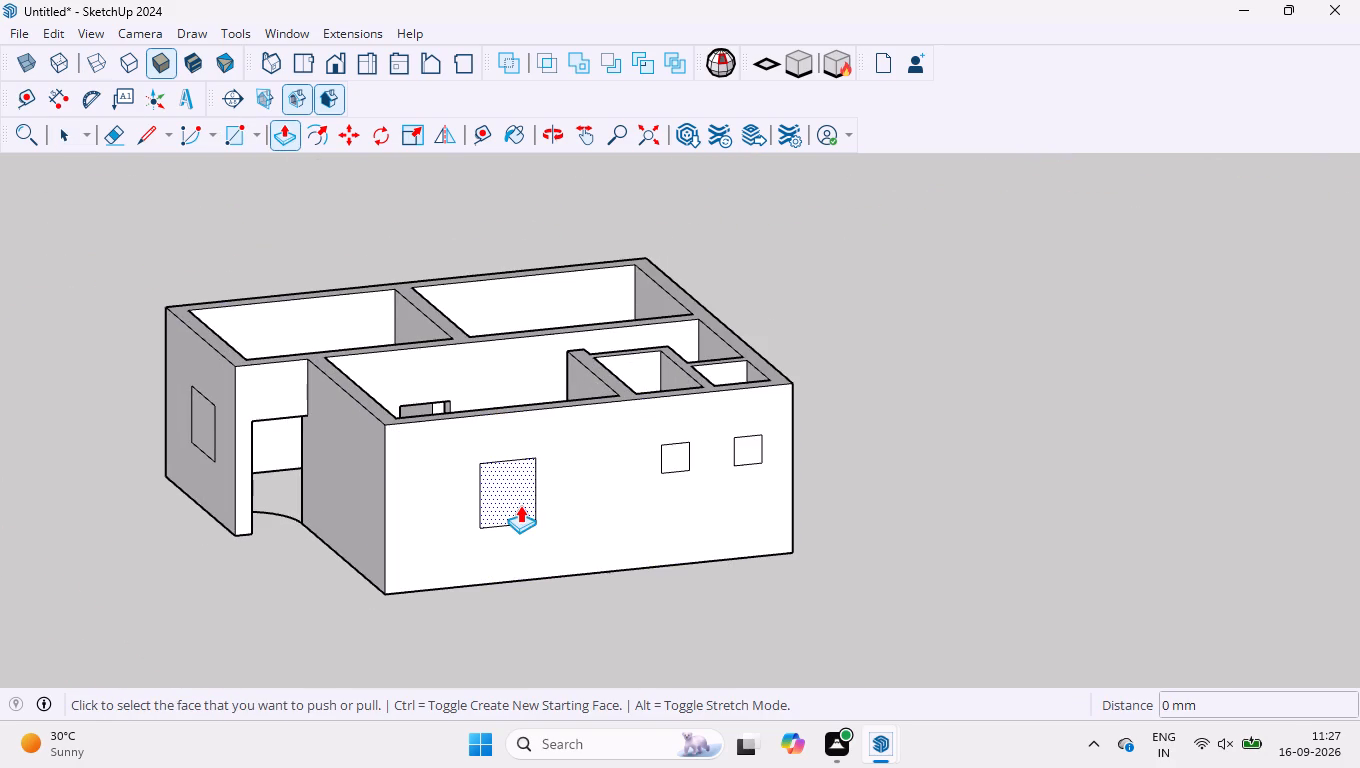
scroll(520, 505, "up", 7)
left_click(525, 513)
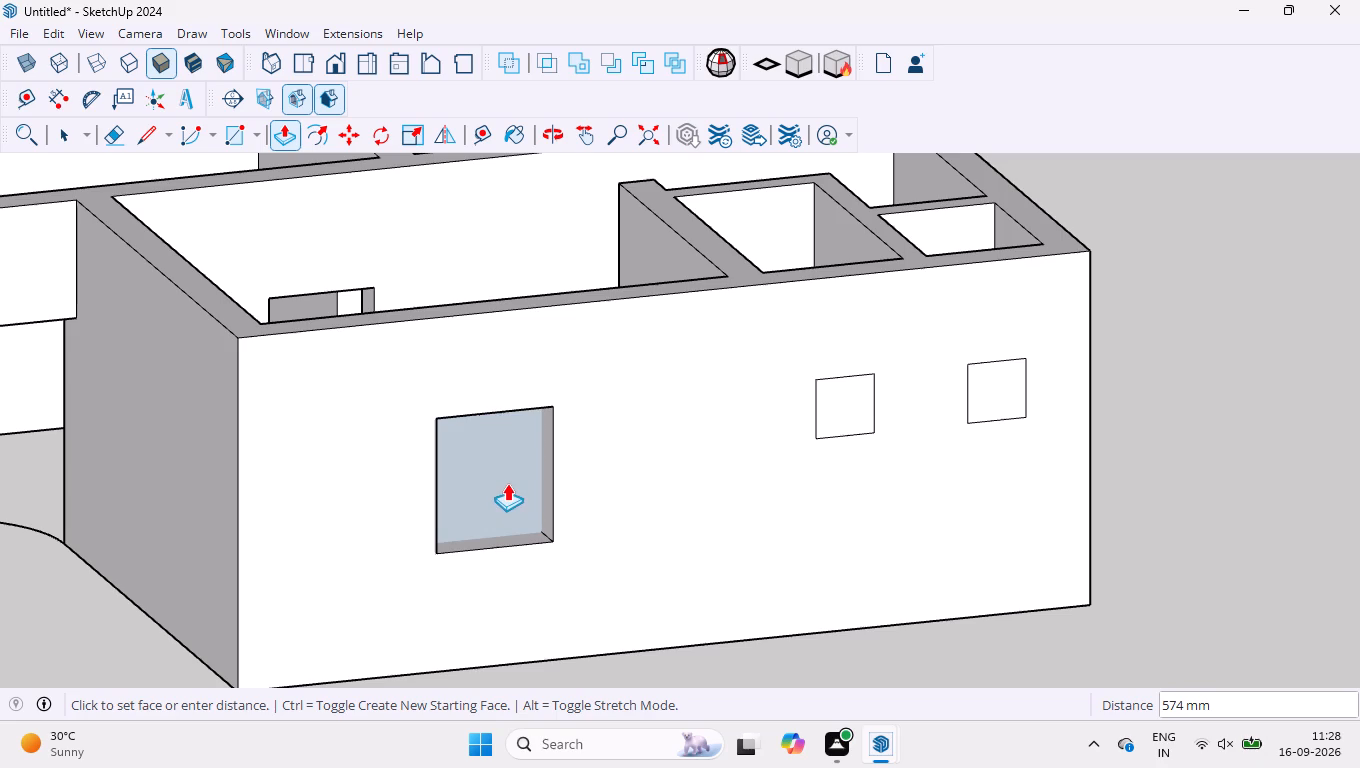
left_click(500, 468)
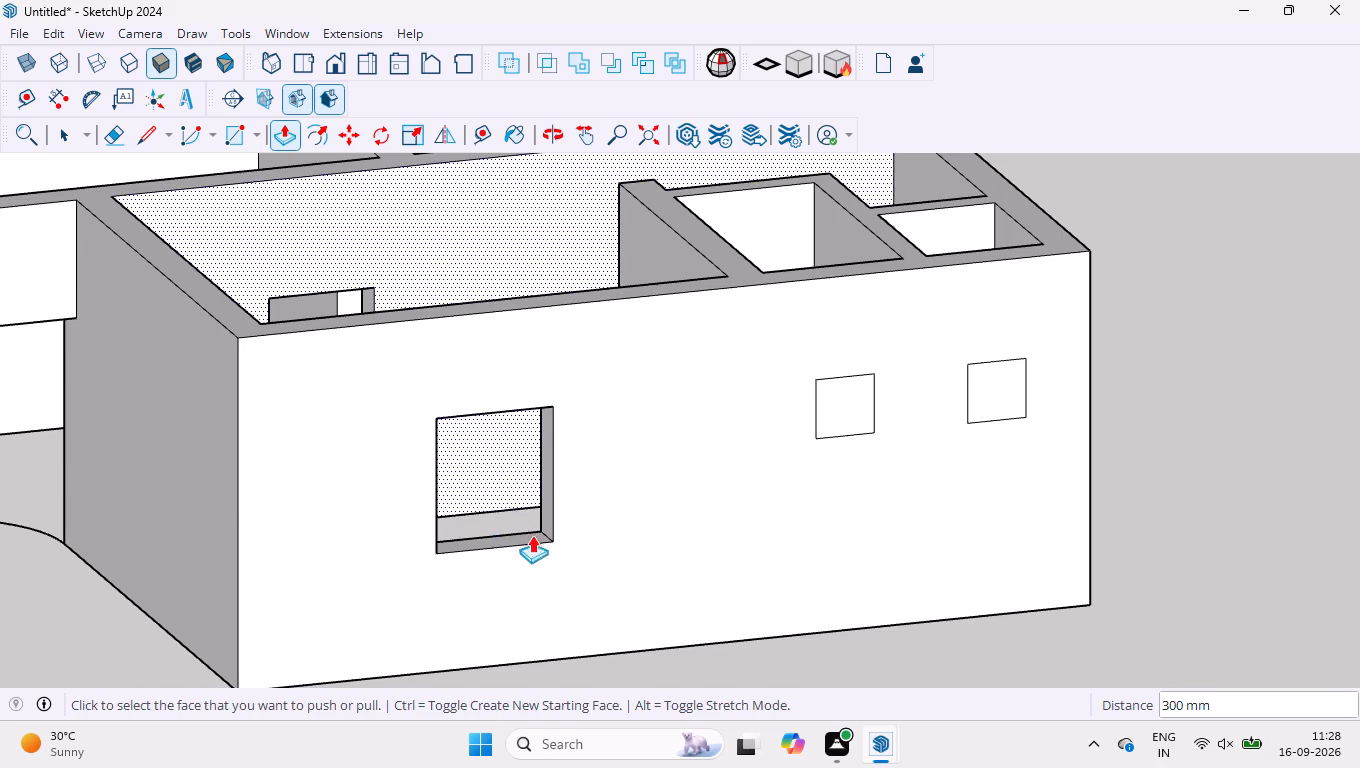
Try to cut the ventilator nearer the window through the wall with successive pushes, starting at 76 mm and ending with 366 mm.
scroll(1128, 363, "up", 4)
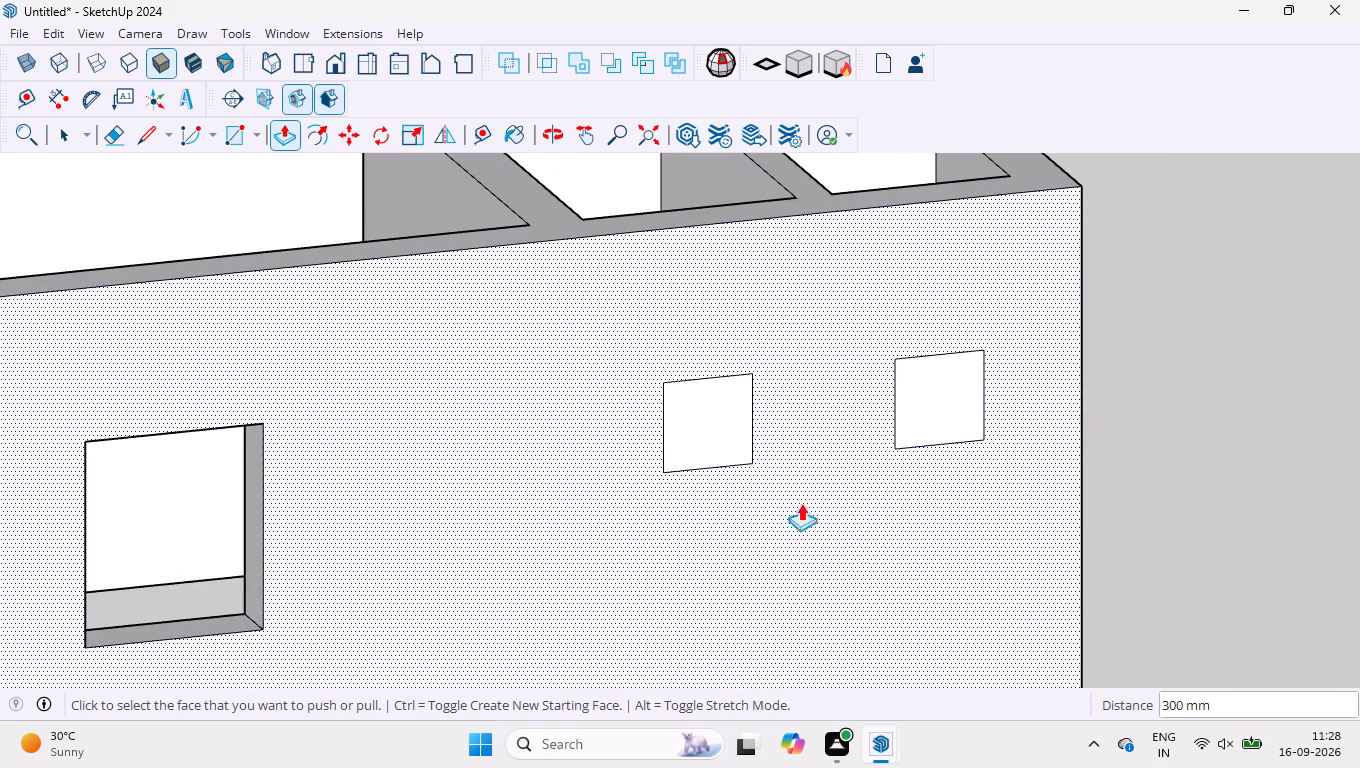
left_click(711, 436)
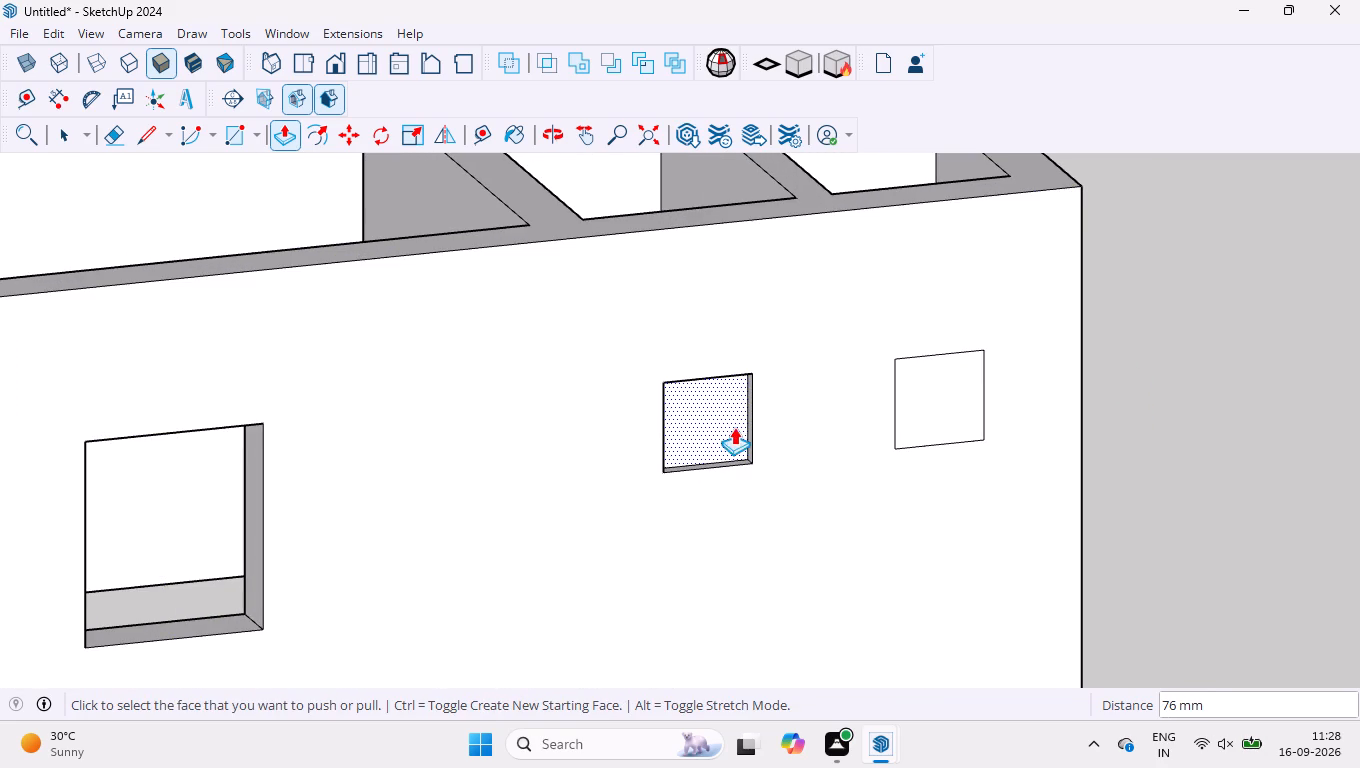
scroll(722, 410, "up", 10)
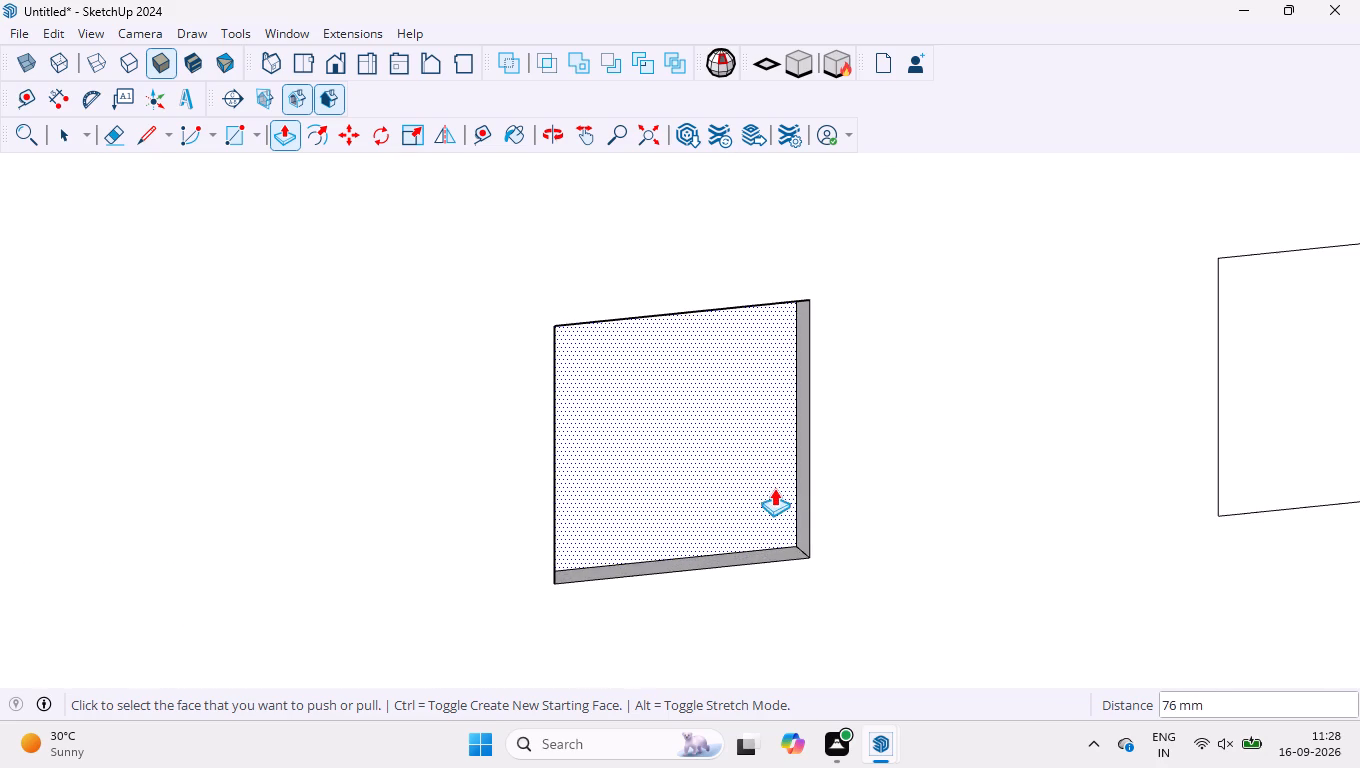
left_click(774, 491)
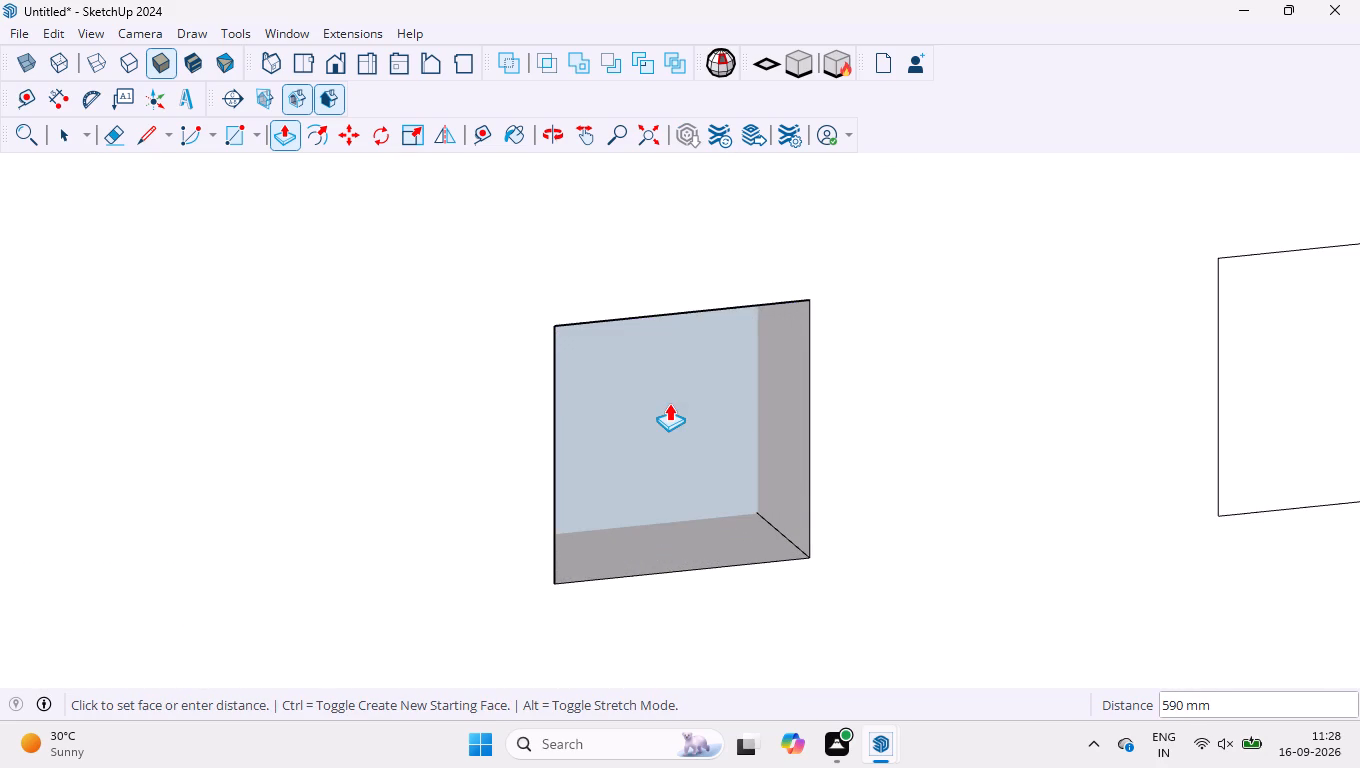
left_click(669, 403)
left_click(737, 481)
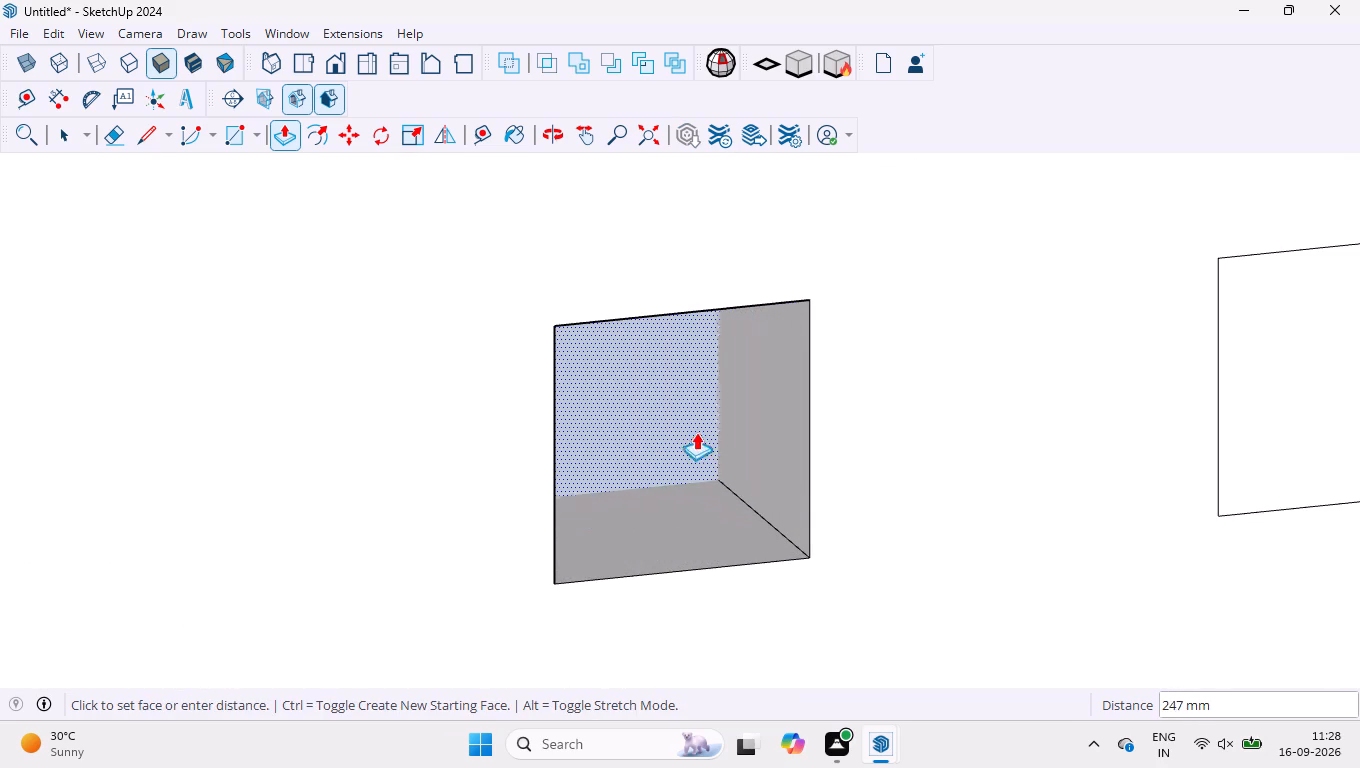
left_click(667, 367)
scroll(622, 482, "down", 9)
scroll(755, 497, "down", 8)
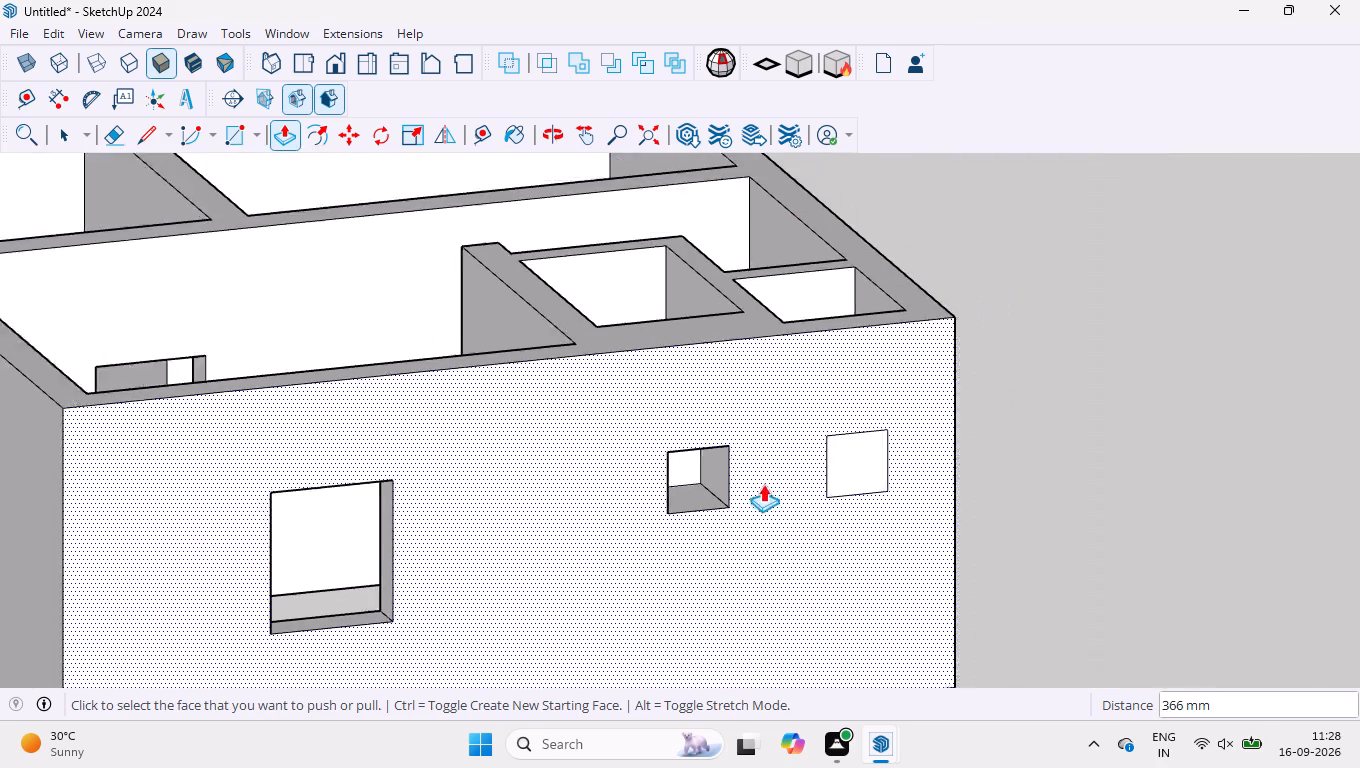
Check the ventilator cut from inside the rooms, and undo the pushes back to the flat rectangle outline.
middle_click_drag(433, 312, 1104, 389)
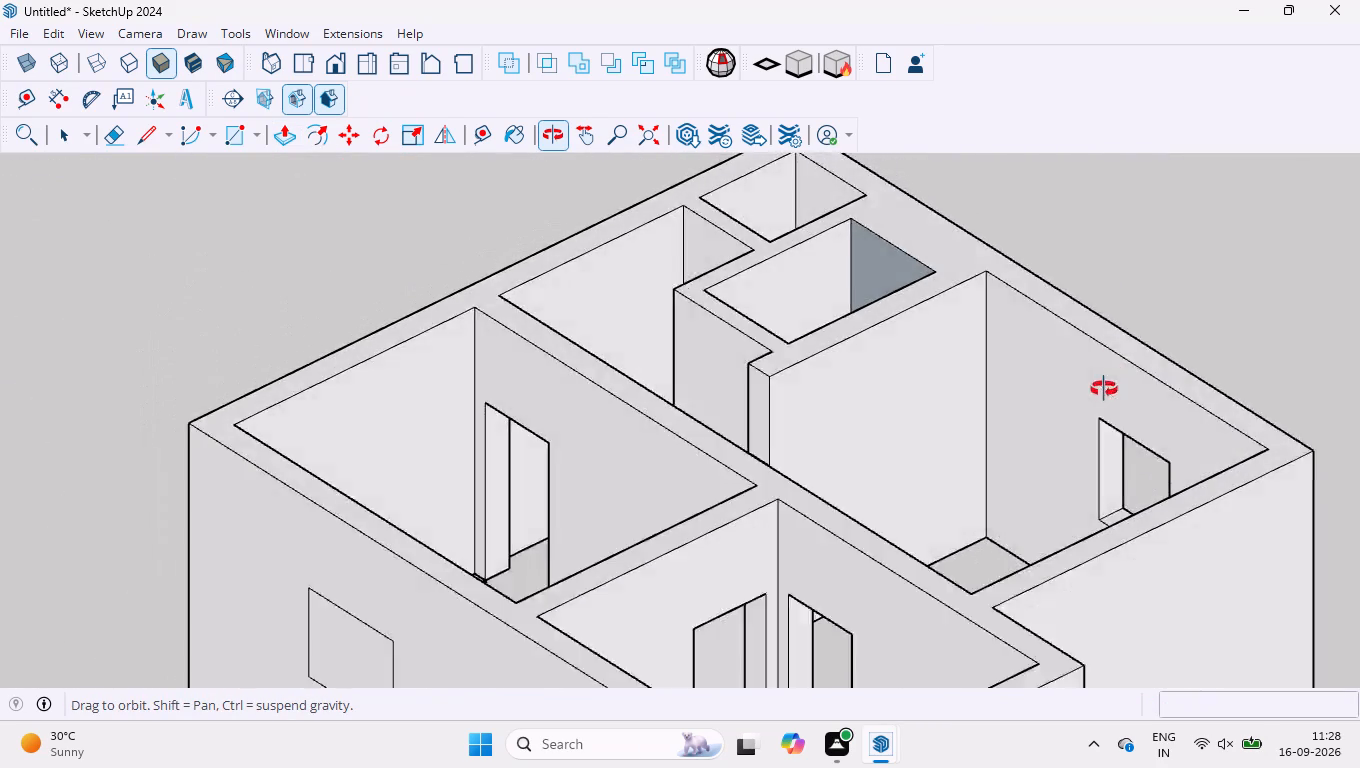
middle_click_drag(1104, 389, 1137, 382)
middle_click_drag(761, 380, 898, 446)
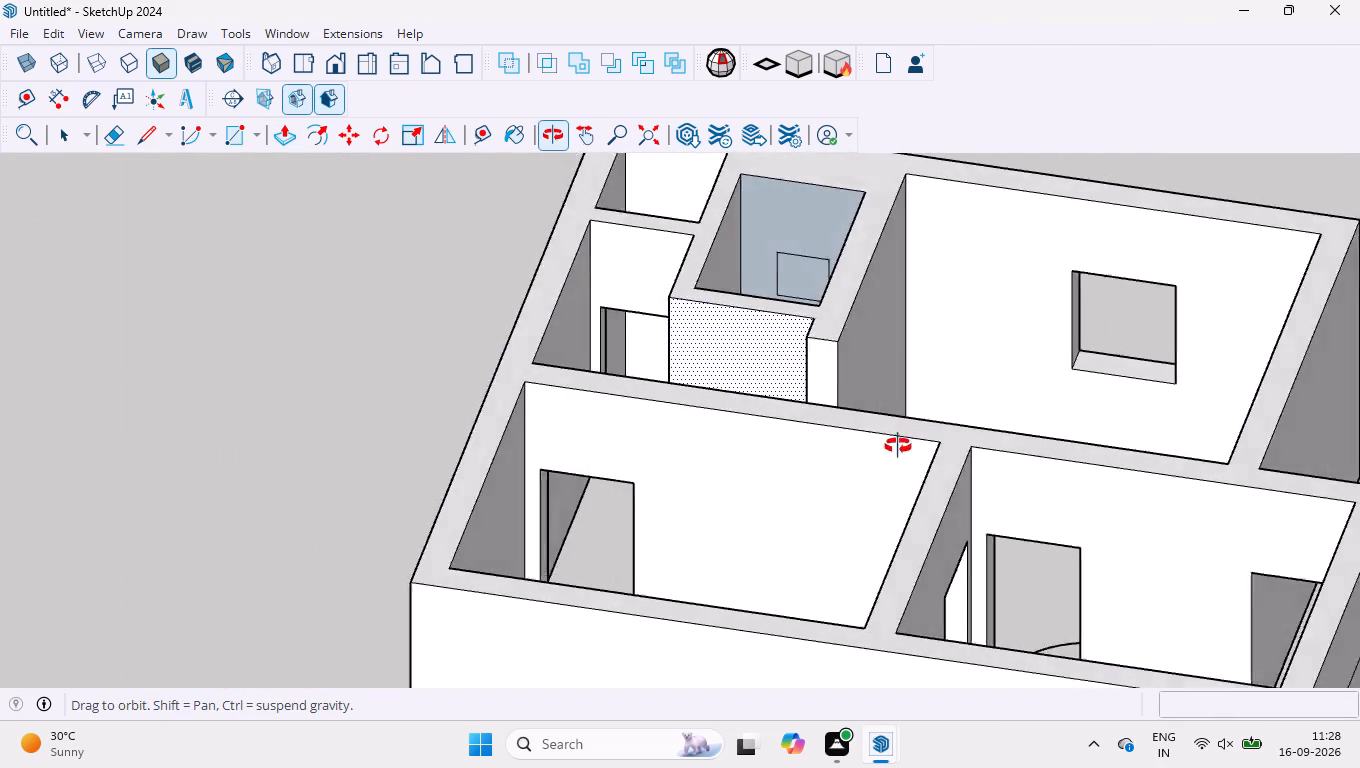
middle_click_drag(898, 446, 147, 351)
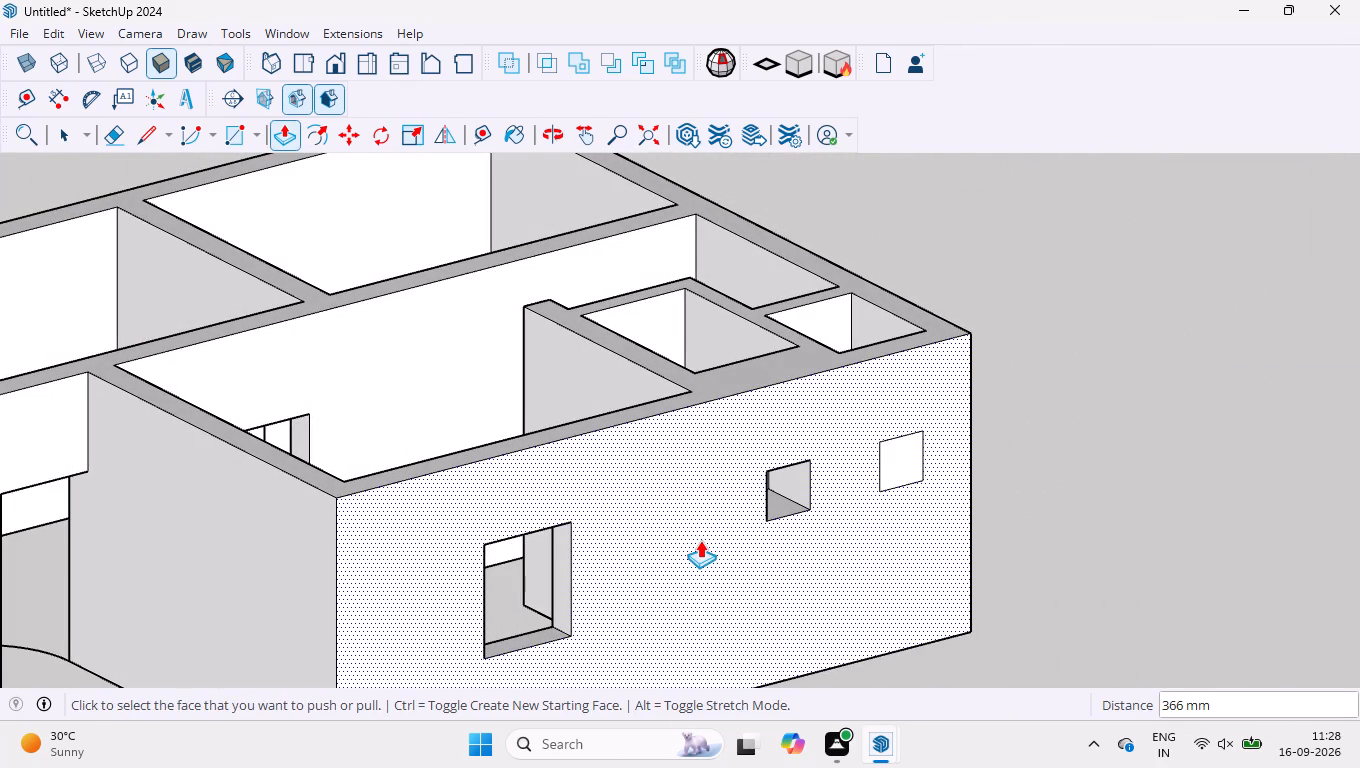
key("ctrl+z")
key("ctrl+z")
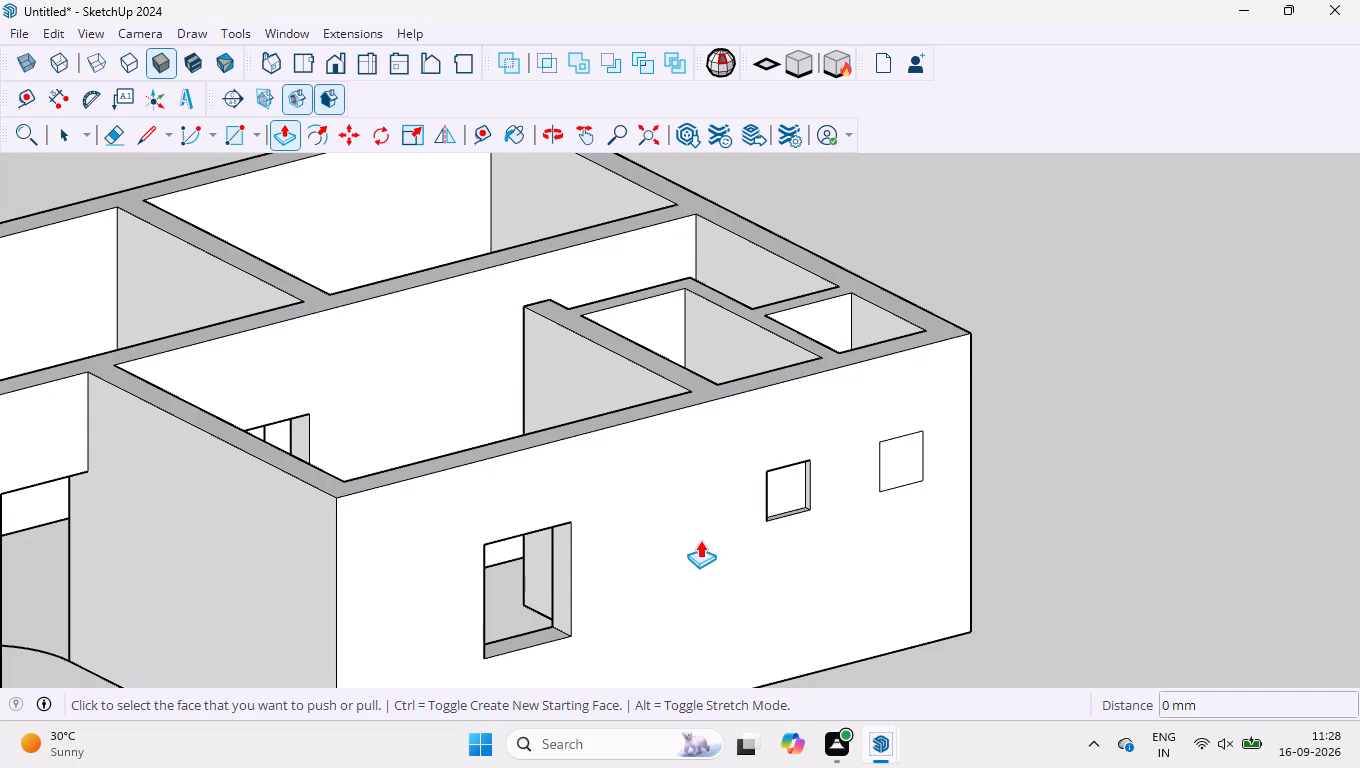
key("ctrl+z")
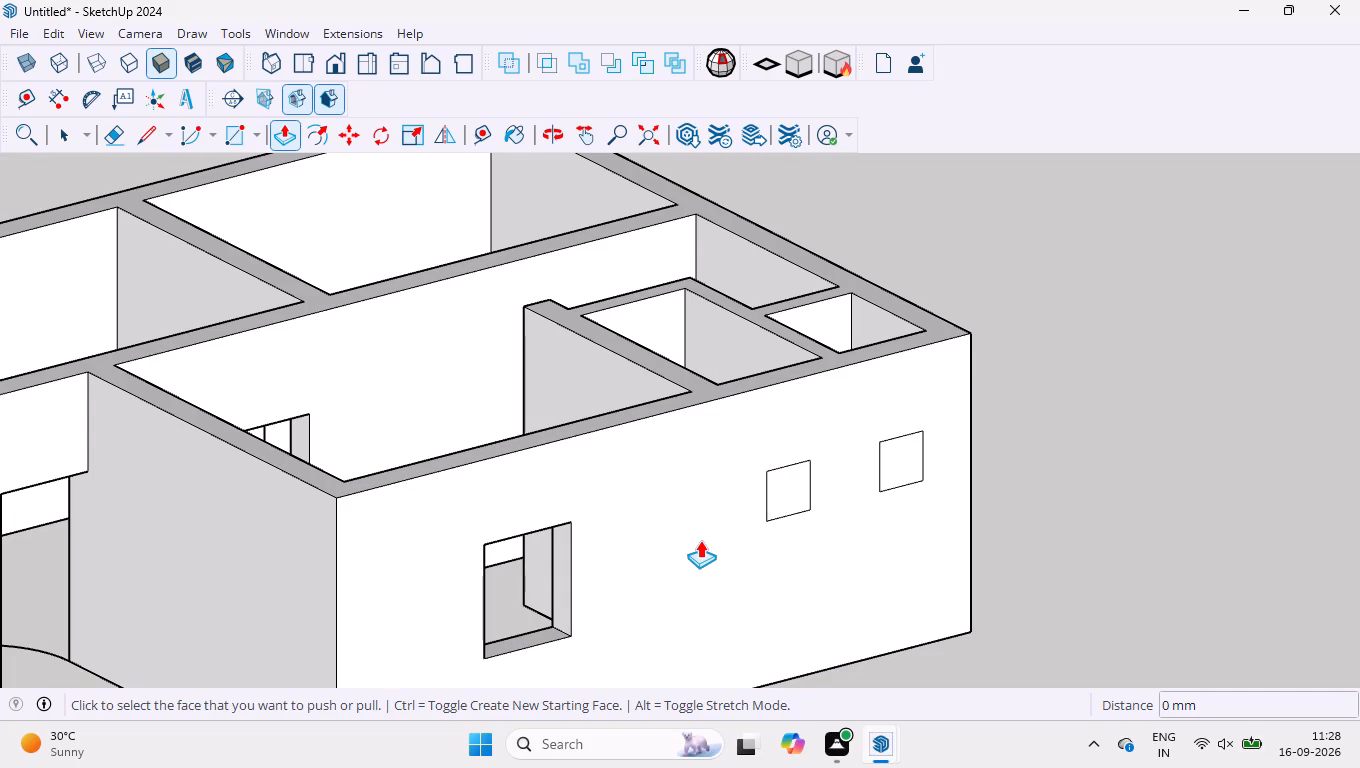
Push the ventilator rectangle nearer the window 300 mm inward to cut its opening through the outer wall.
scroll(984, 500, "up", 5)
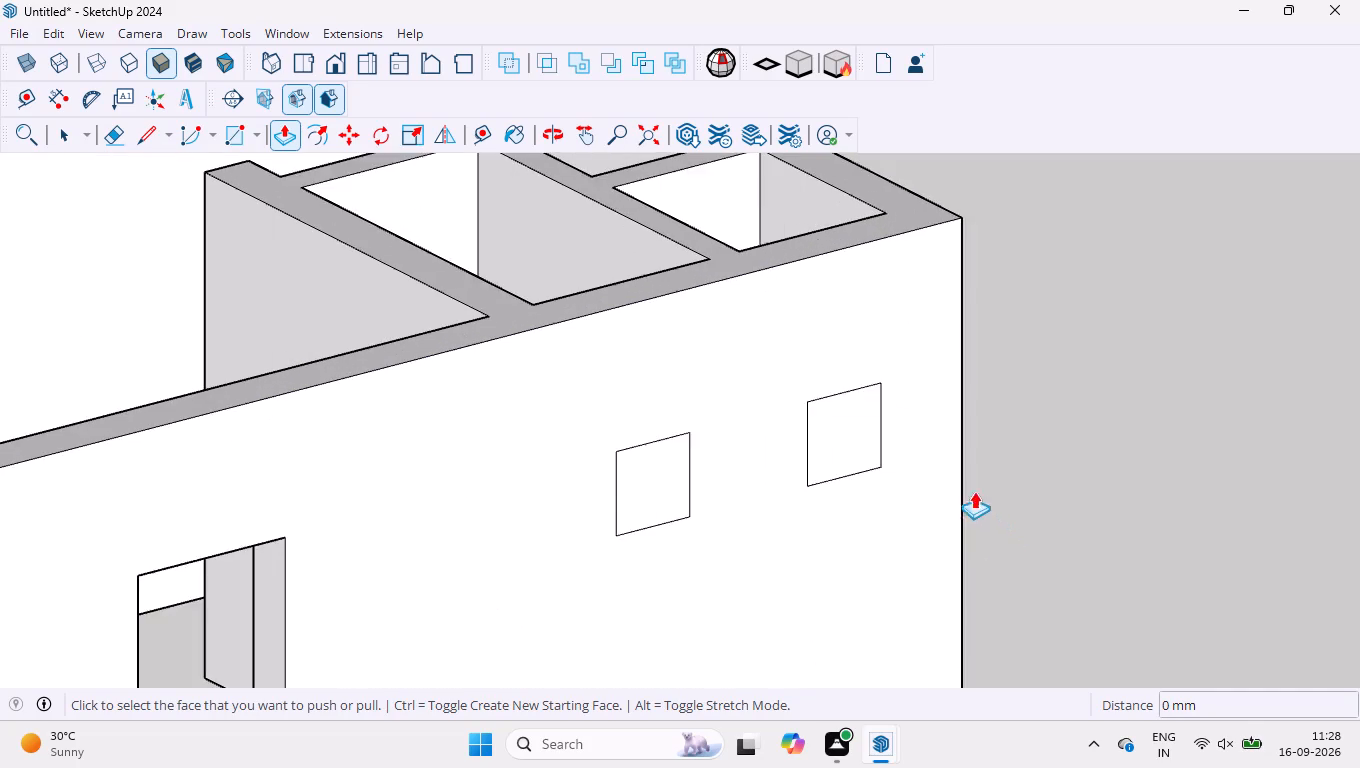
scroll(897, 416, "up", 3)
left_click(572, 530)
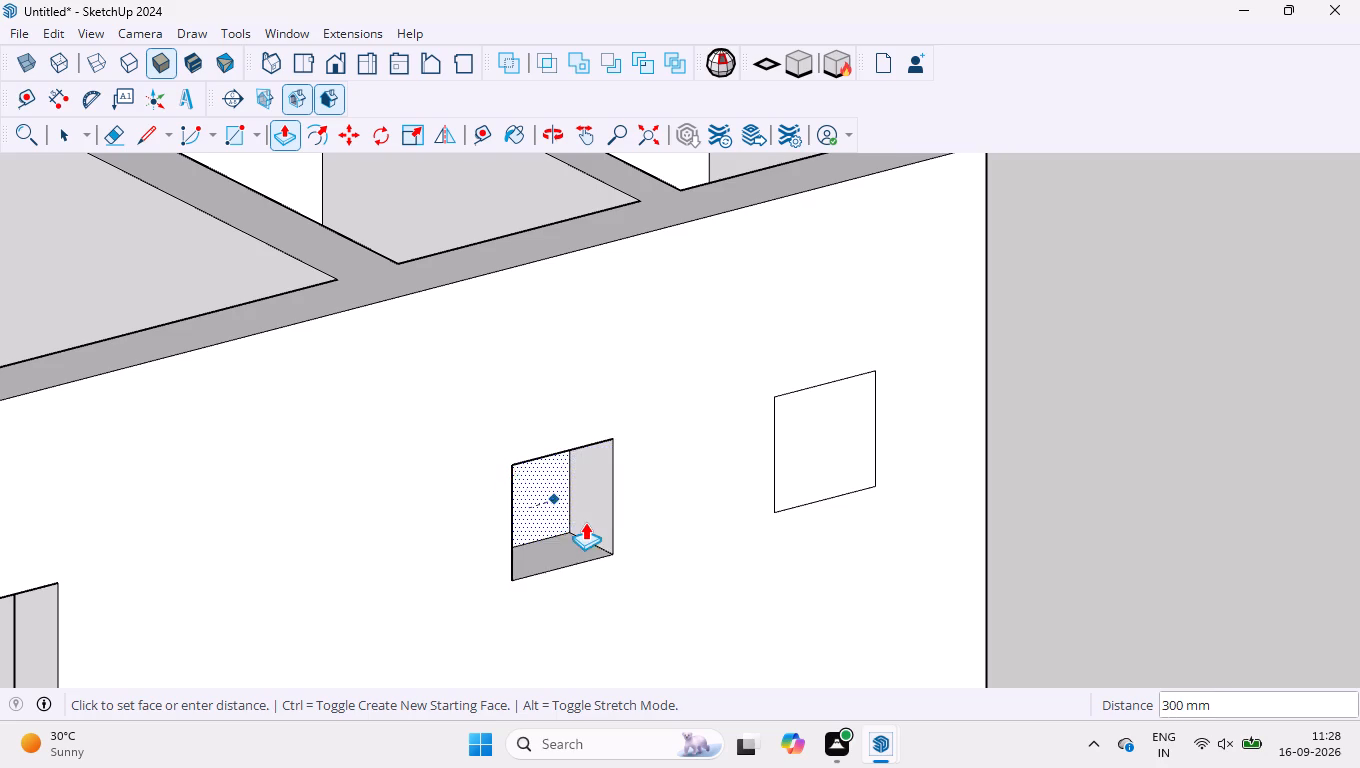
scroll(585, 522, "up", 13)
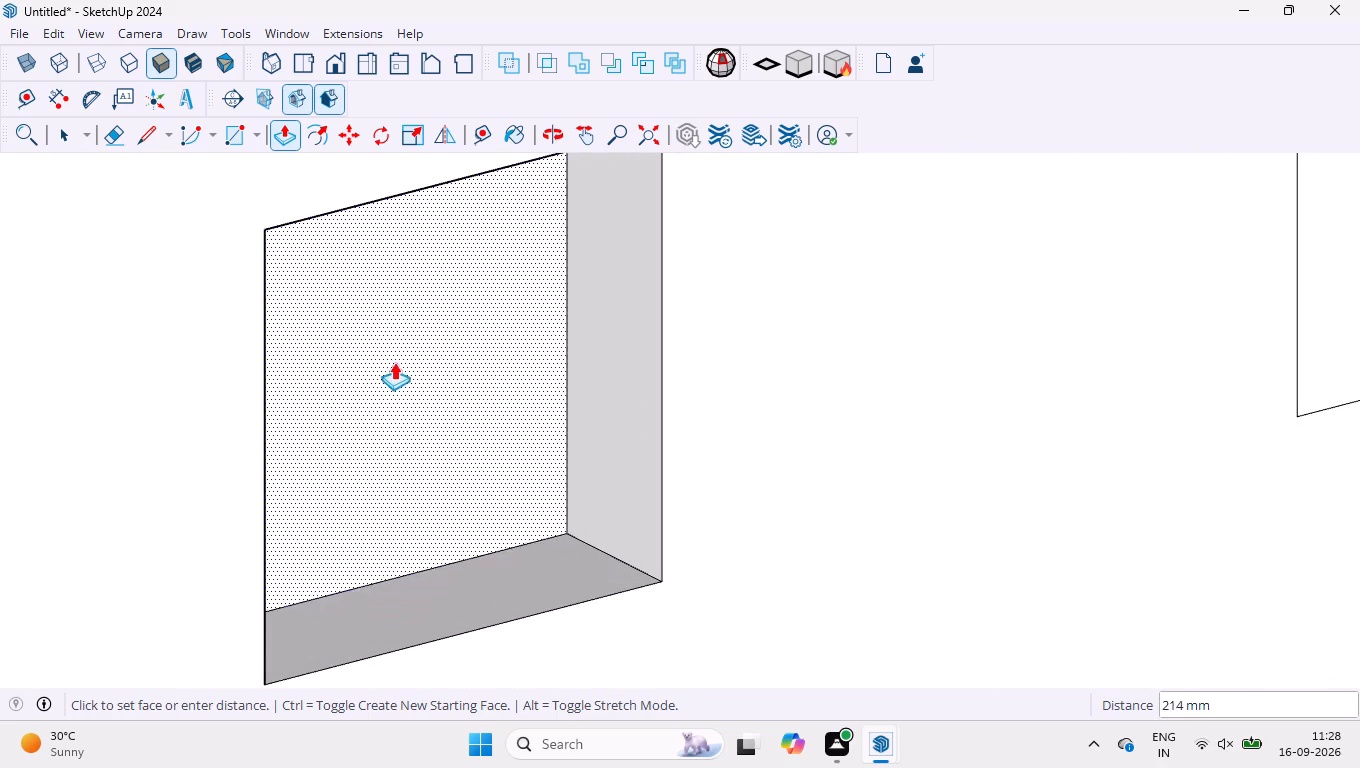
left_click(333, 303)
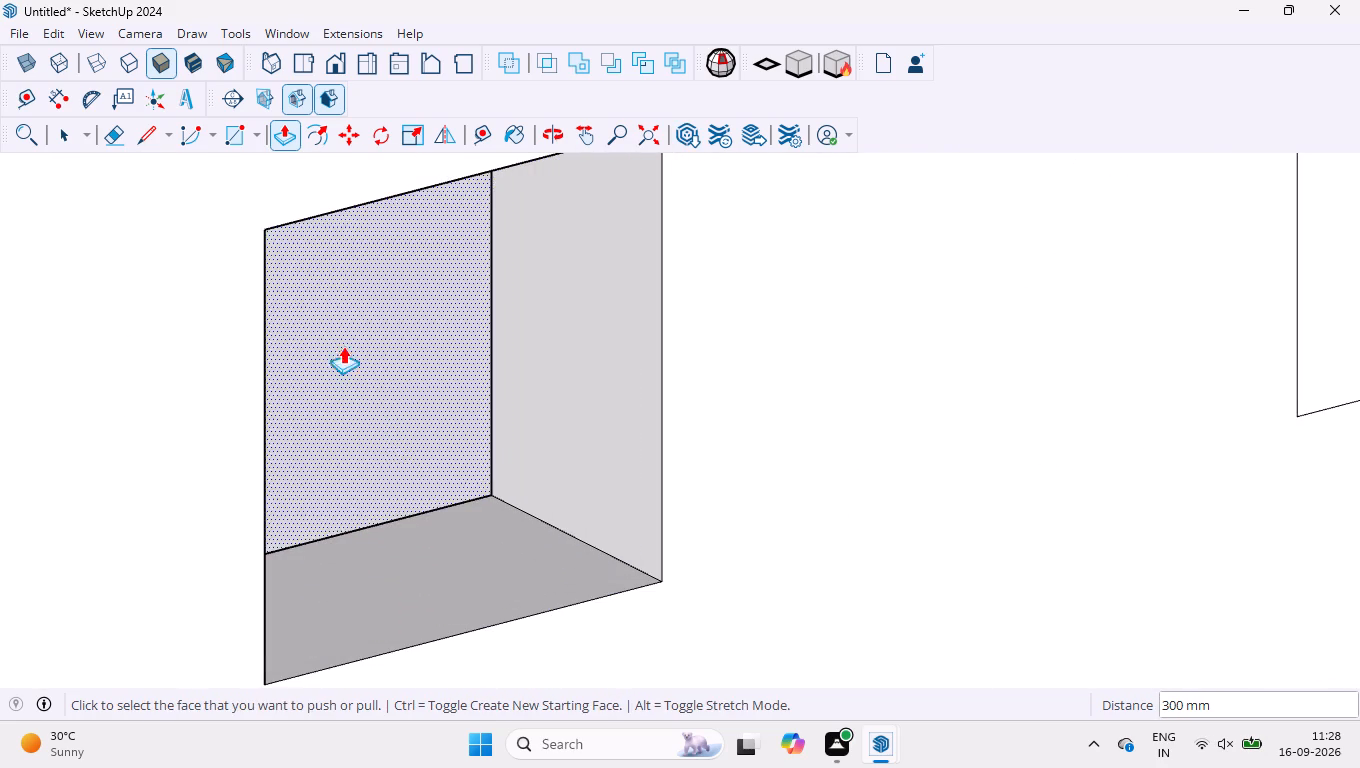
Push the ventilator rectangle nearest the wall corner 300 mm inward to cut its opening through the outer wall.
scroll(401, 456, "down", 8)
scroll(699, 543, "down", 4)
middle_click_drag(281, 266, 433, 457)
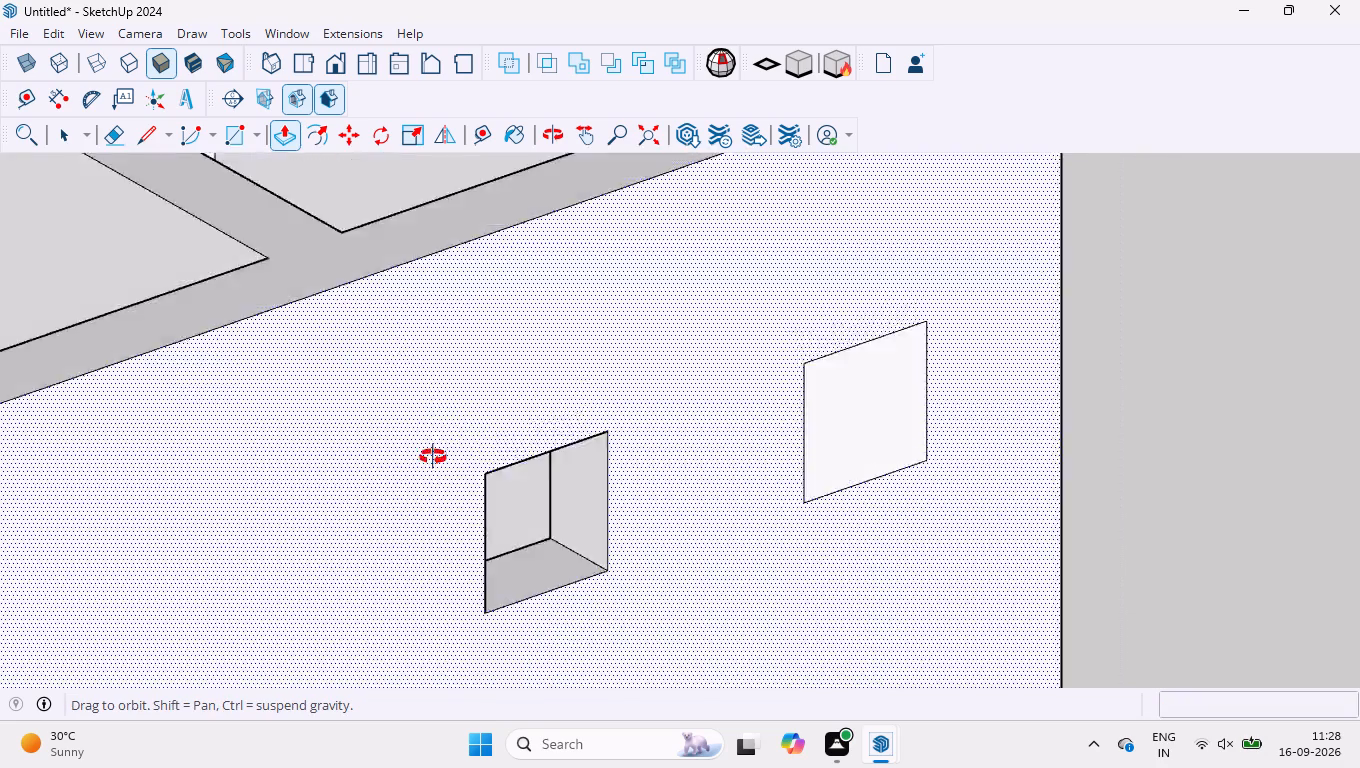
middle_click_drag(433, 457, 1112, 410)
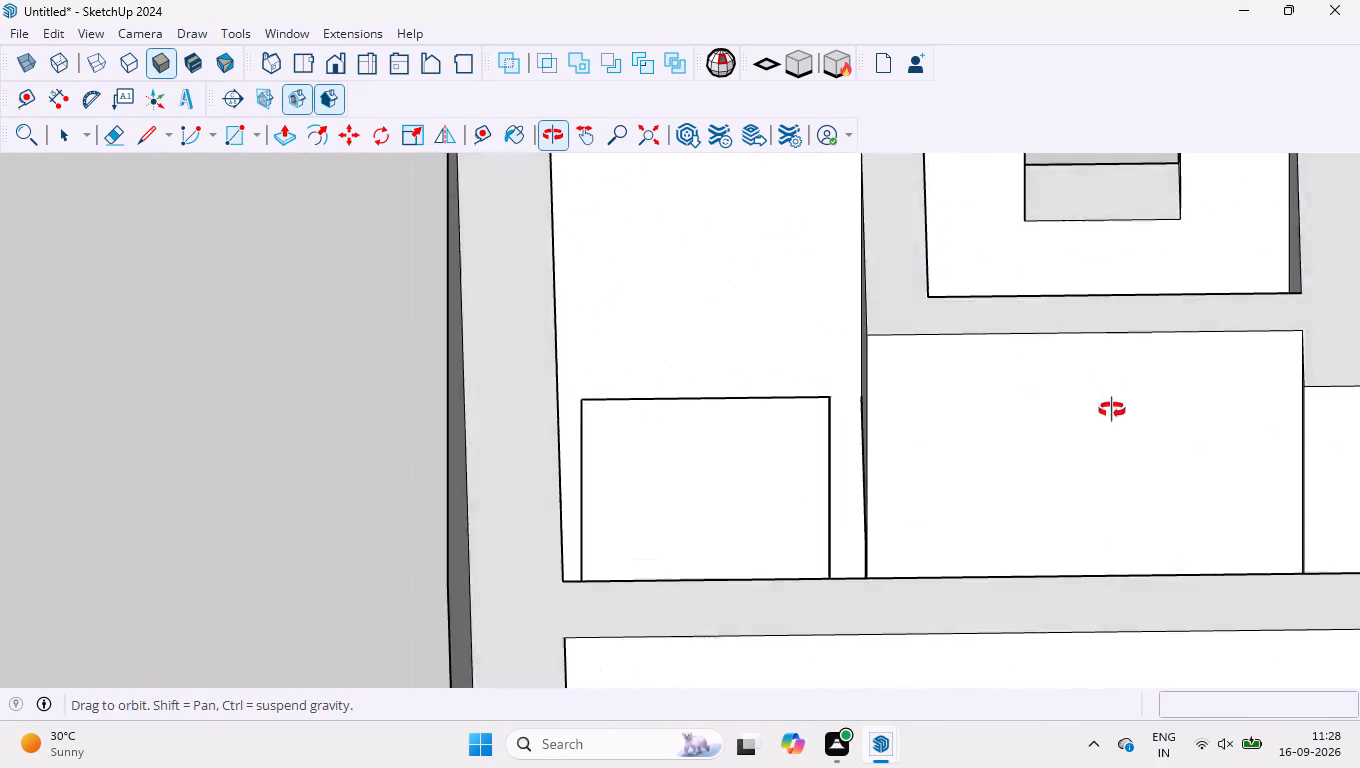
middle_click_drag(1112, 410, 0, 263)
middle_click_drag(563, 433, 629, 454)
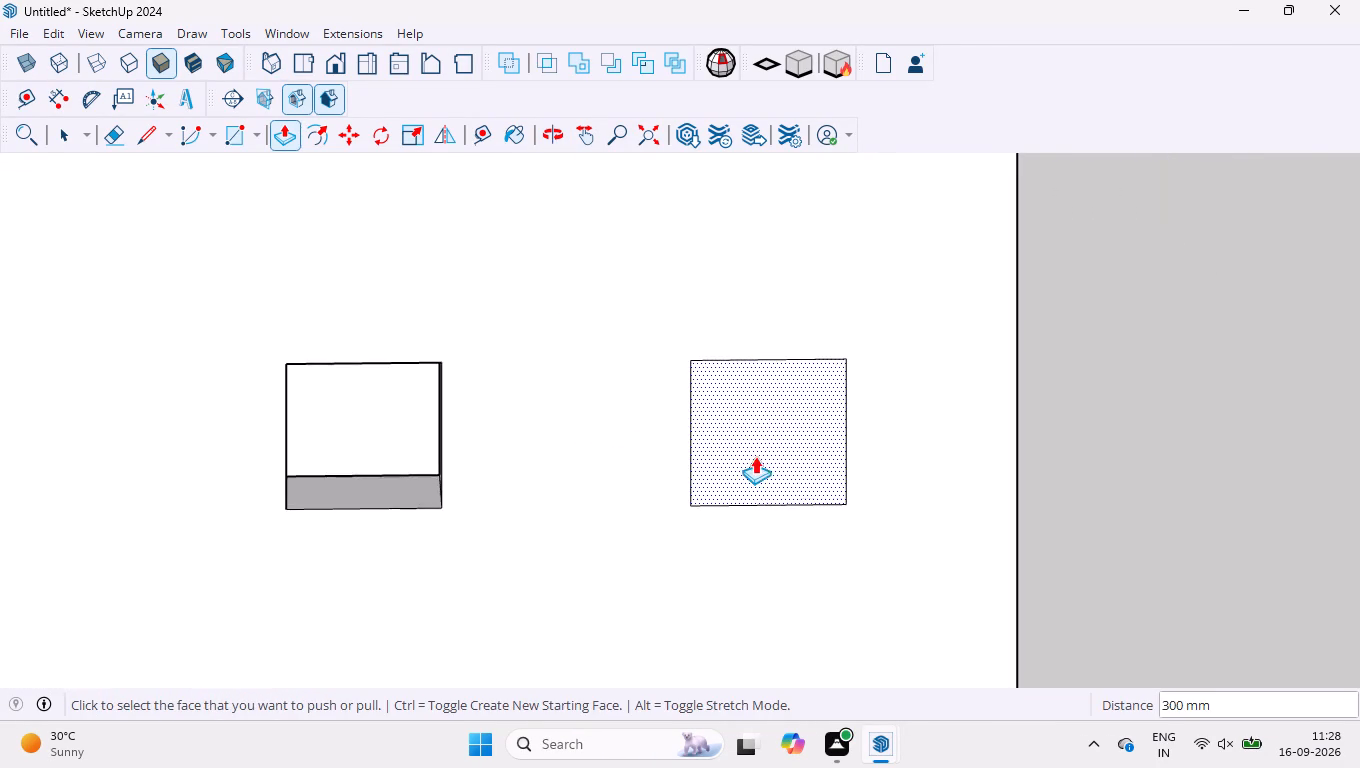
scroll(761, 454, "up", 8)
left_click(888, 513)
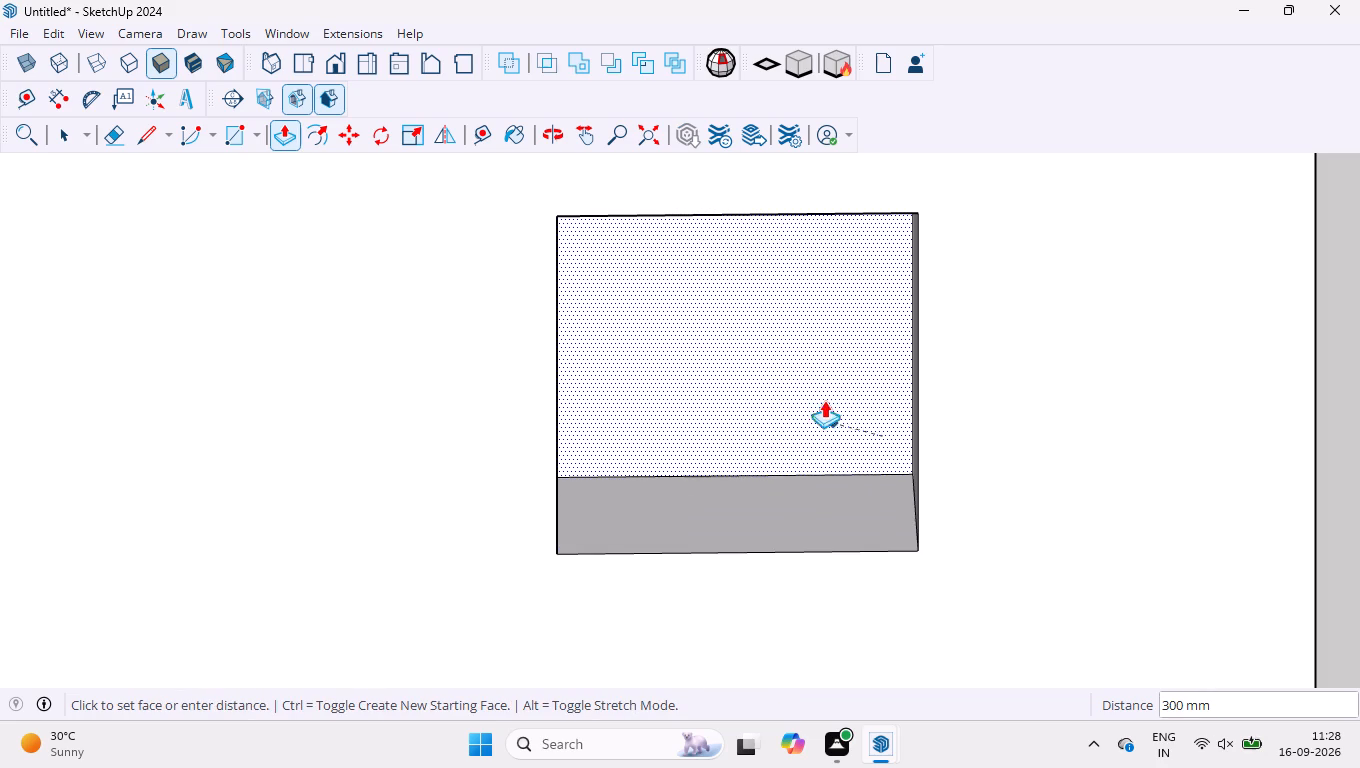
left_click(811, 344)
Push the window rectangle on the projecting front room's end wall 300 mm inward to cut it through.
scroll(726, 452, "down", 3)
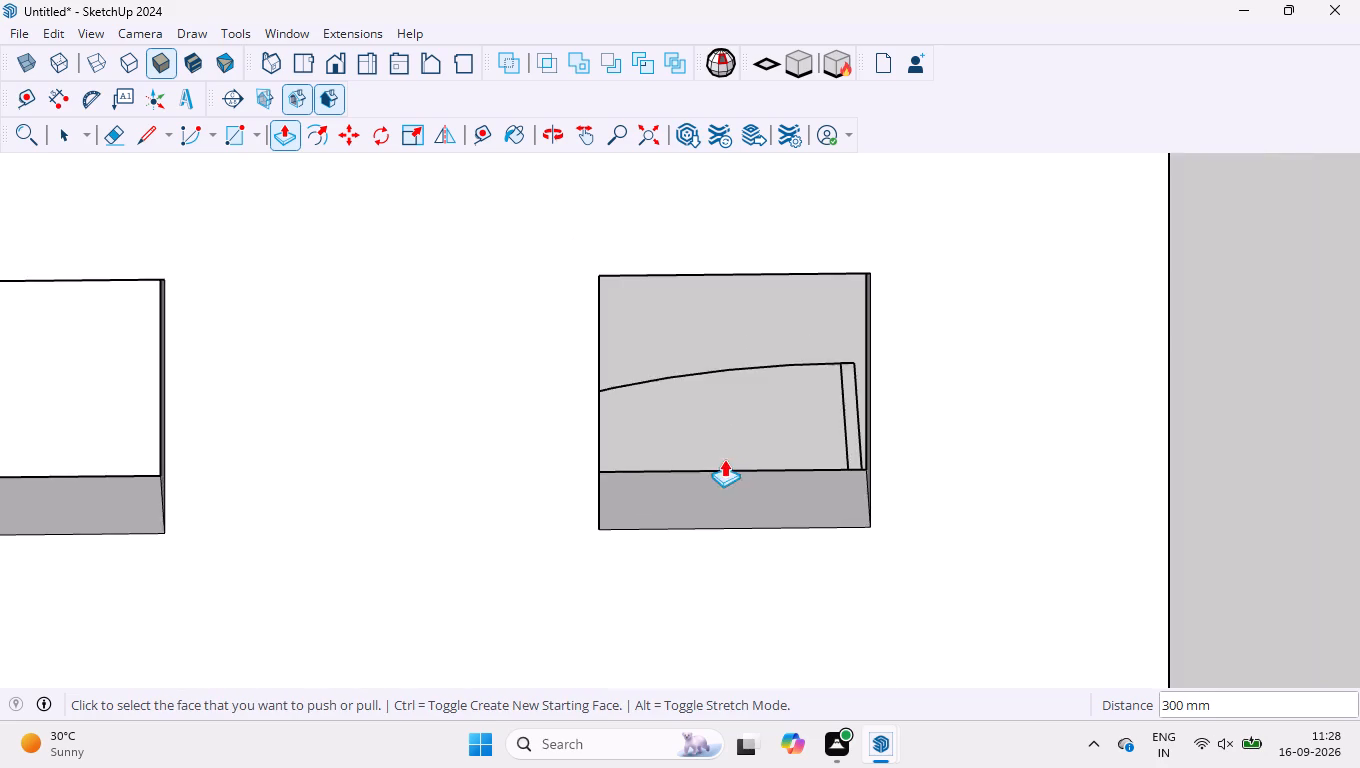
scroll(726, 465, "down", 11)
scroll(508, 445, "down", 2)
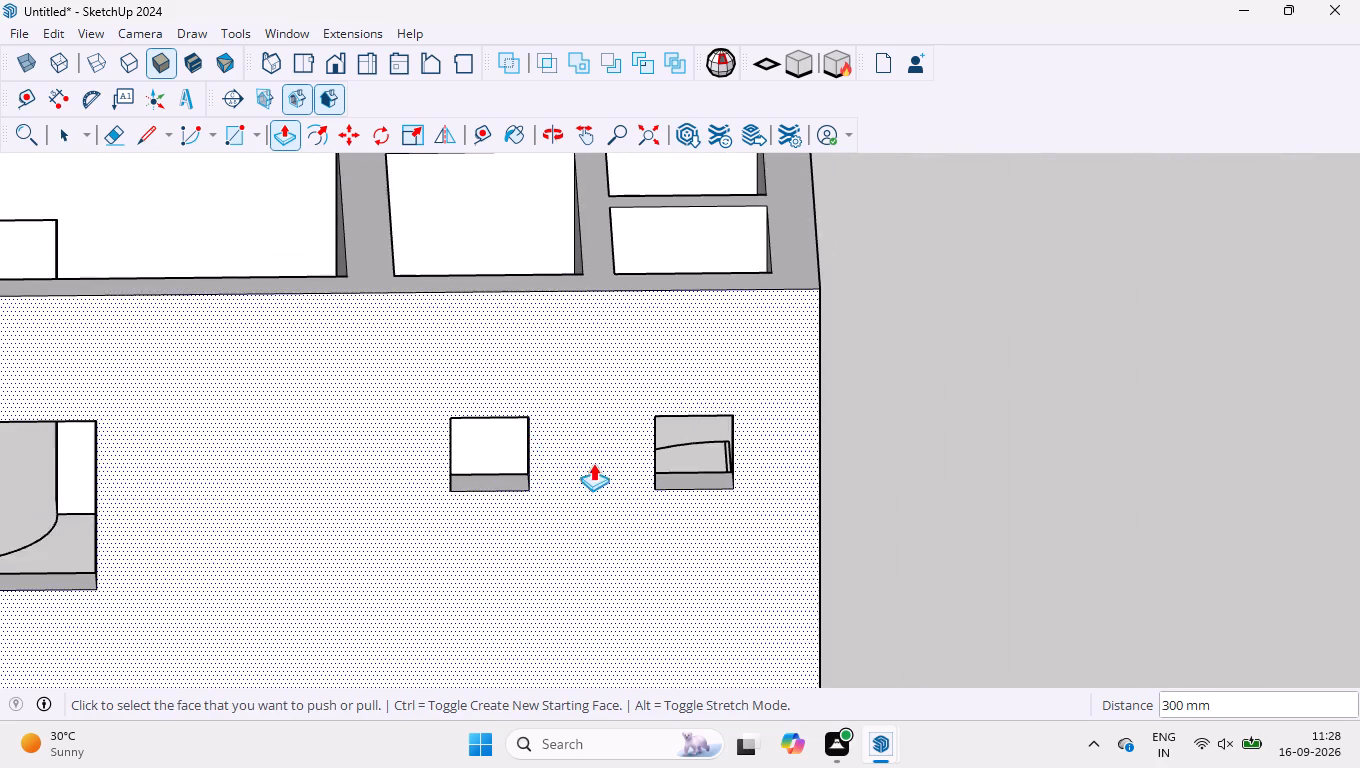
scroll(602, 475, "down", 9)
scroll(683, 512, "down", 4)
middle_click_drag(162, 380, 636, 551)
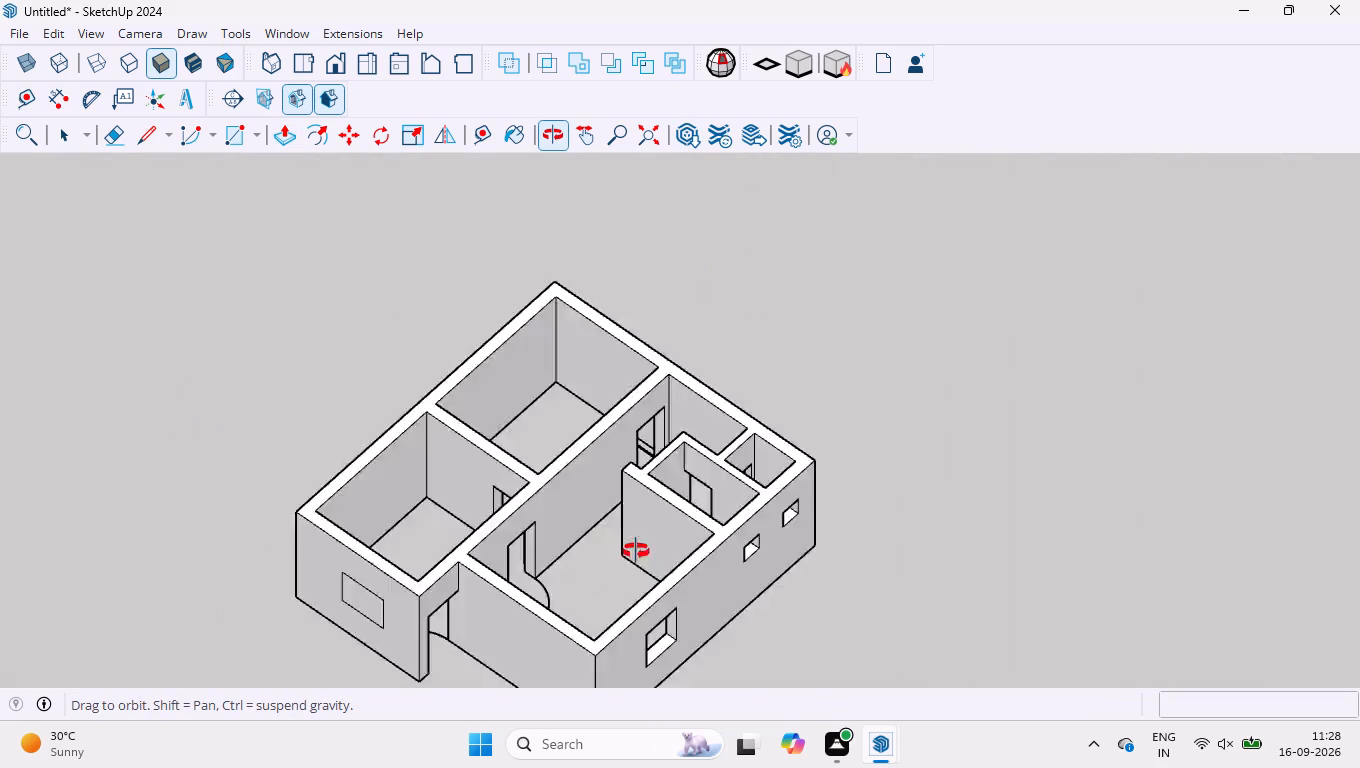
middle_click_drag(636, 551, 722, 433)
scroll(635, 675, "up", 13)
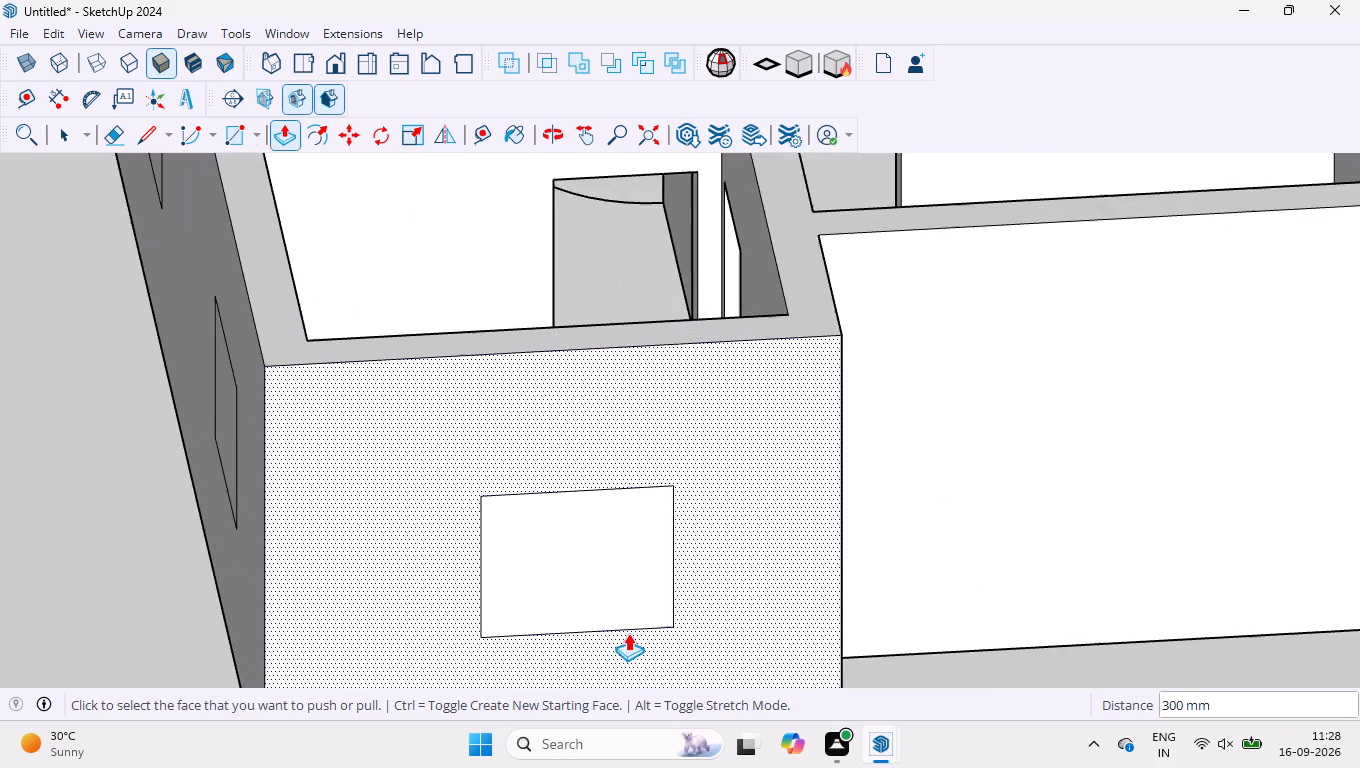
scroll(655, 643, "up", 5)
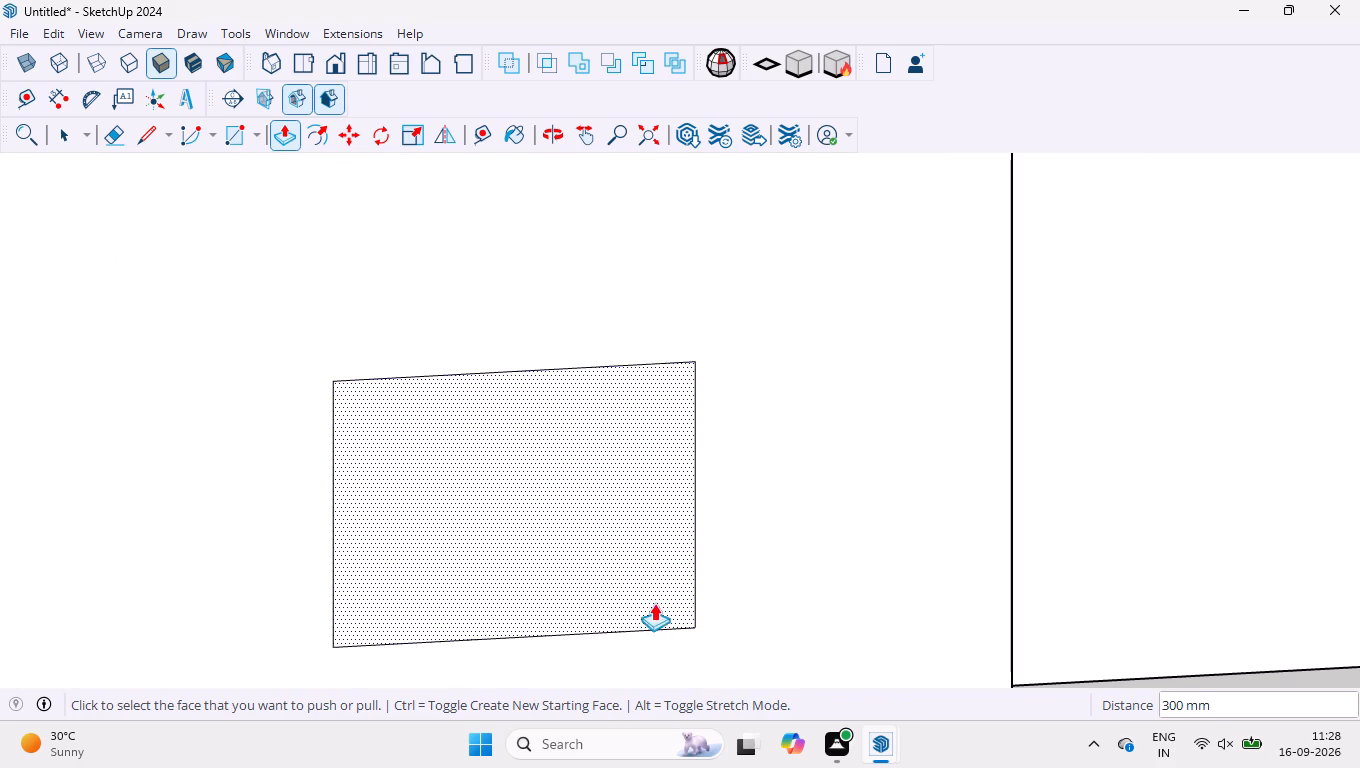
left_click(658, 595)
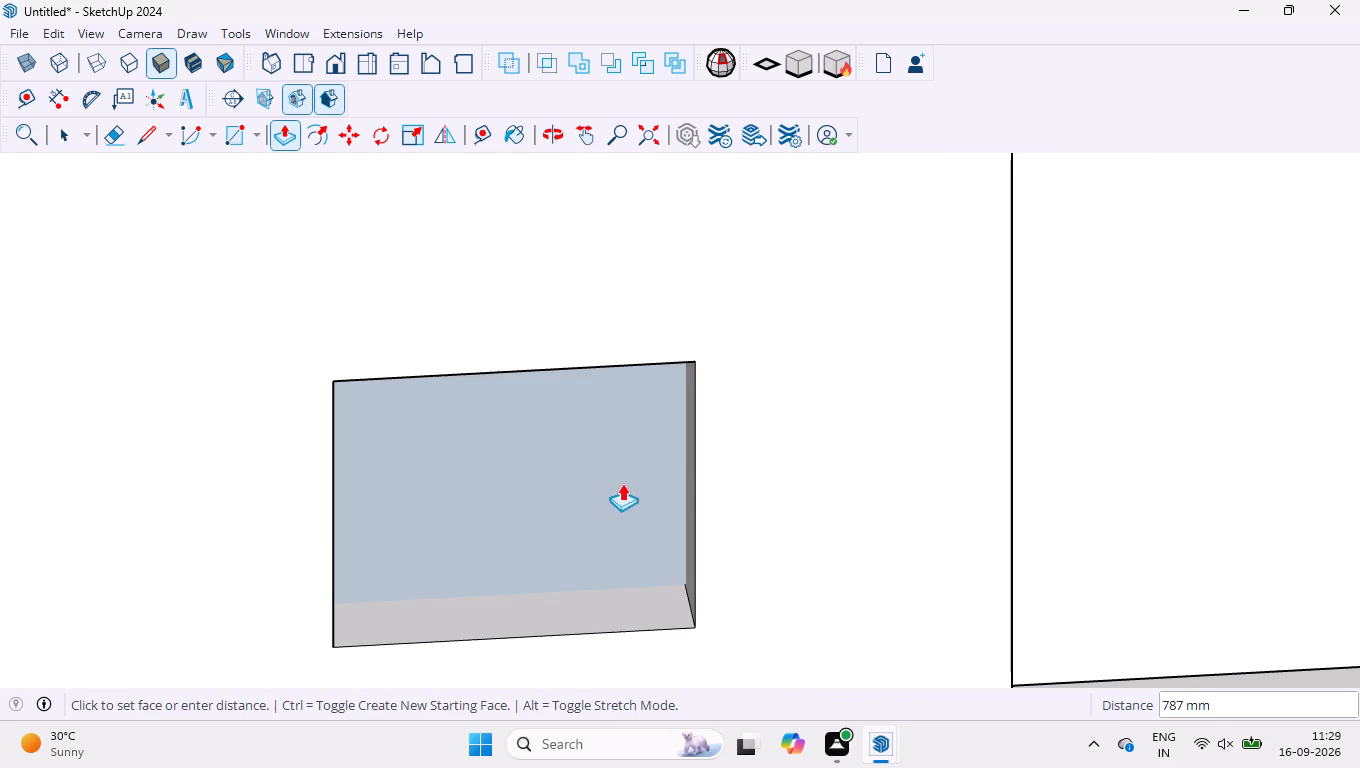
left_click(601, 473)
On the long side wall with two window outlines, push the front room's window rectangle through the 300 mm wall.
scroll(602, 478, "down", 9)
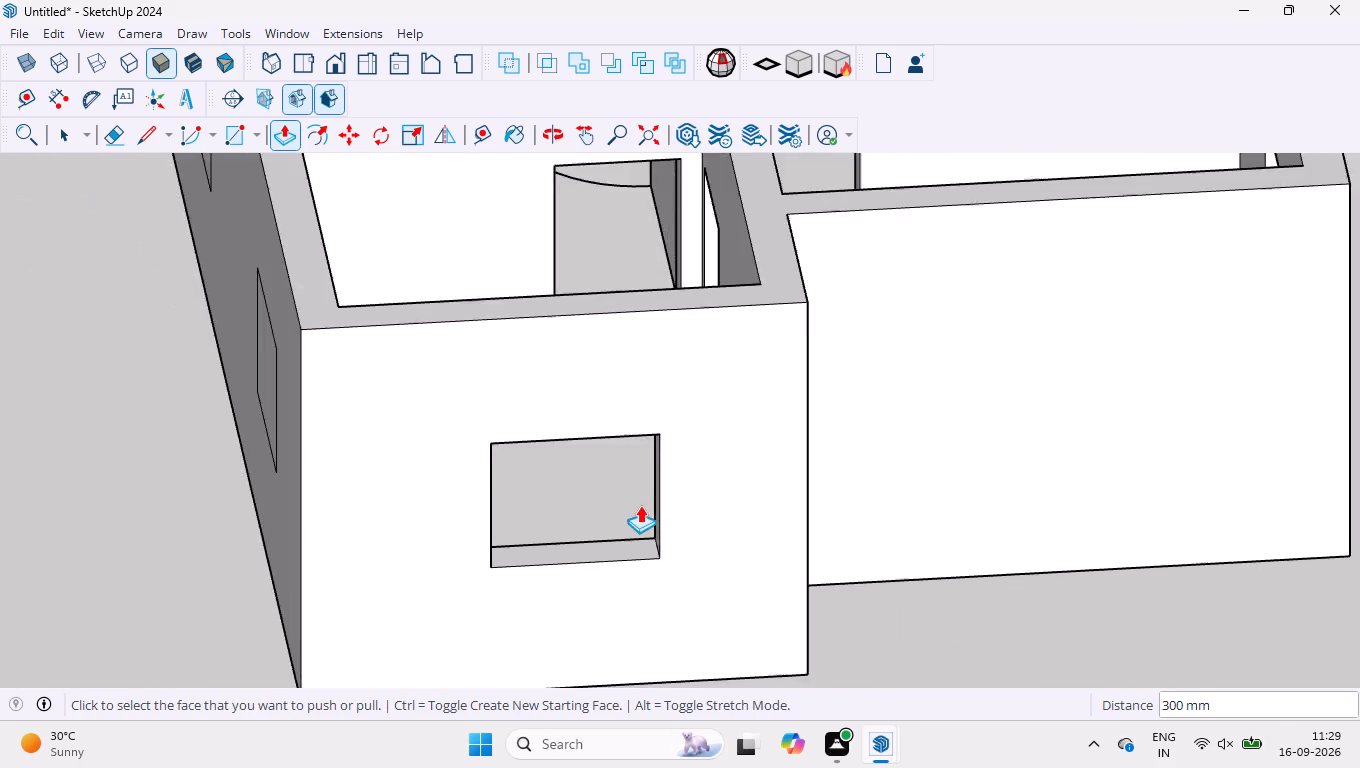
scroll(640, 505, "down", 5)
middle_click_drag(252, 453, 747, 557)
scroll(892, 579, "up", 3)
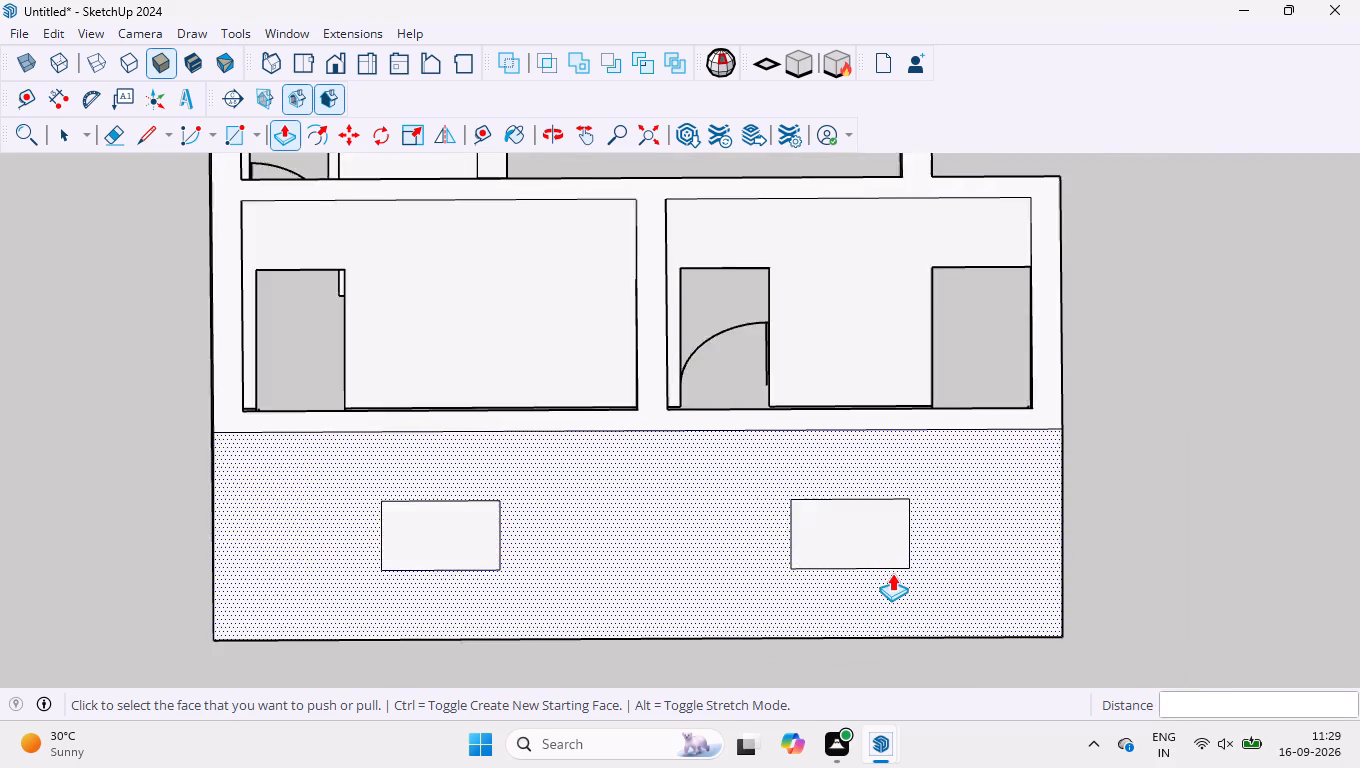
scroll(892, 573, "up", 15)
left_click(928, 475)
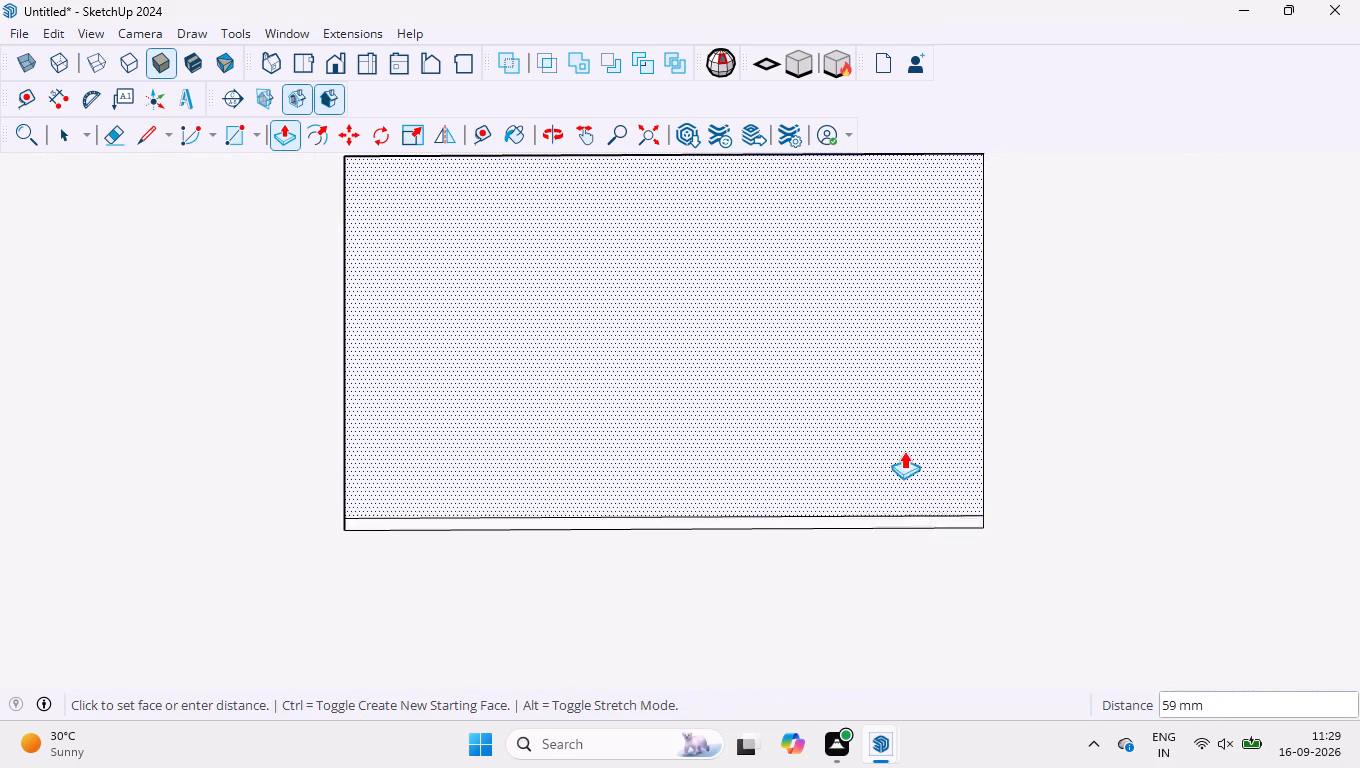
left_click(864, 271)
left_click(753, 401)
Push the rear room's window rectangle on the same long side wall 300 mm inward to cut its opening.
scroll(753, 402, "down", 4)
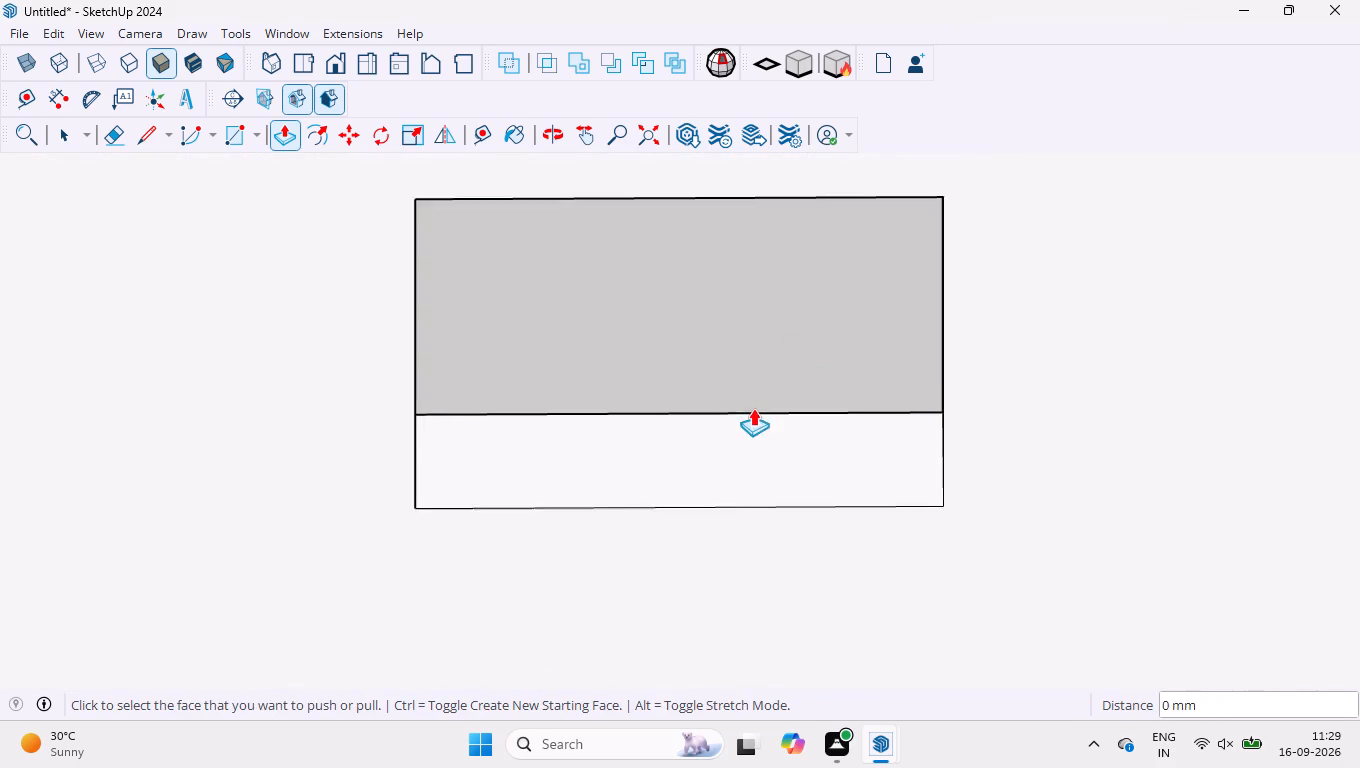
scroll(753, 408, "down", 13)
scroll(172, 545, "up", 6)
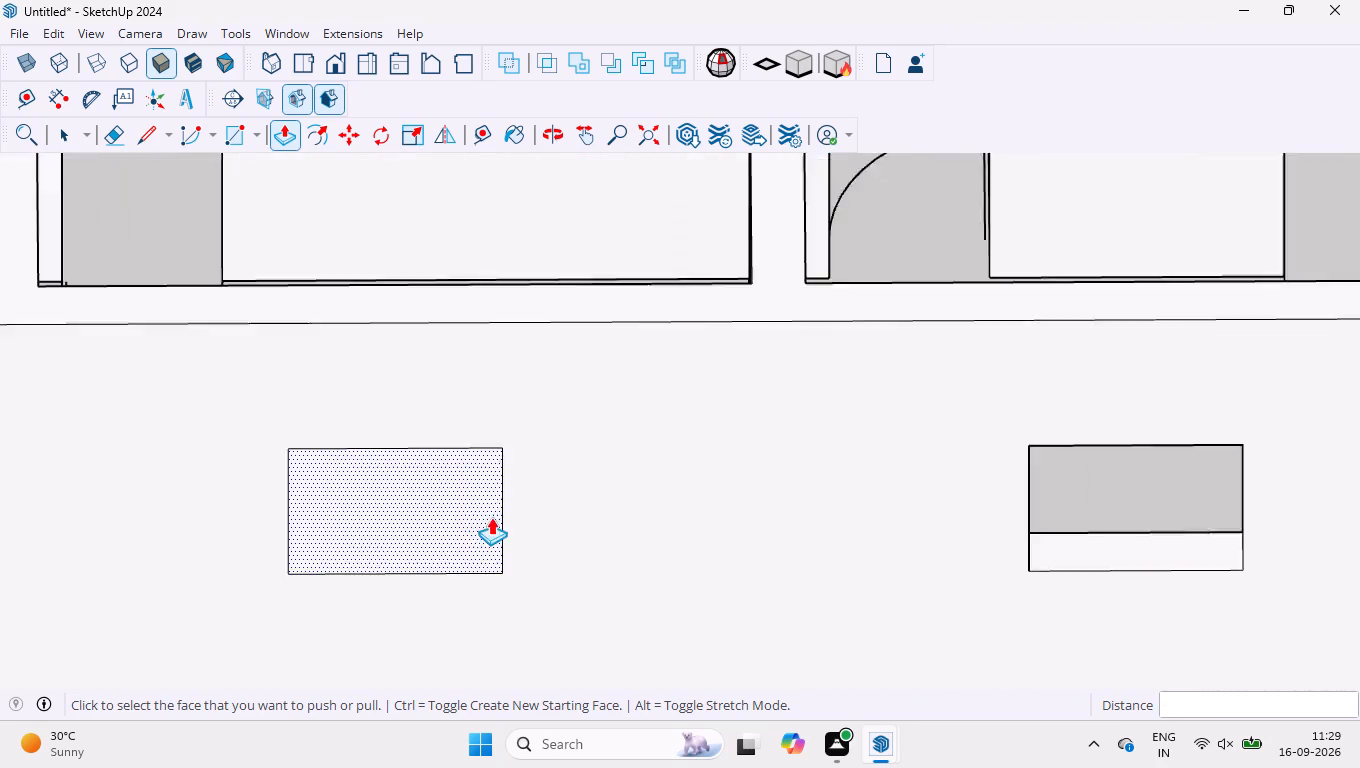
scroll(491, 517, "up", 2)
scroll(361, 549, "up", 8)
left_click(654, 578)
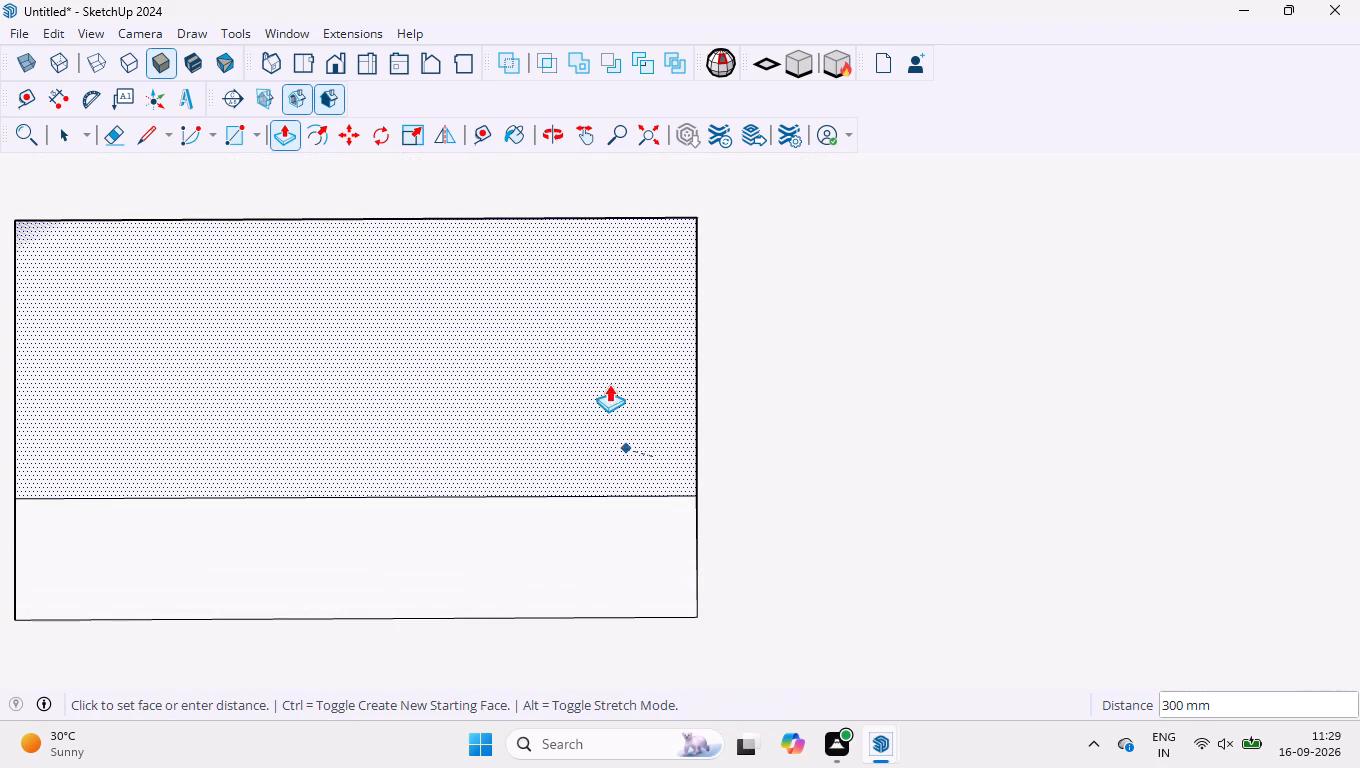
left_click(573, 316)
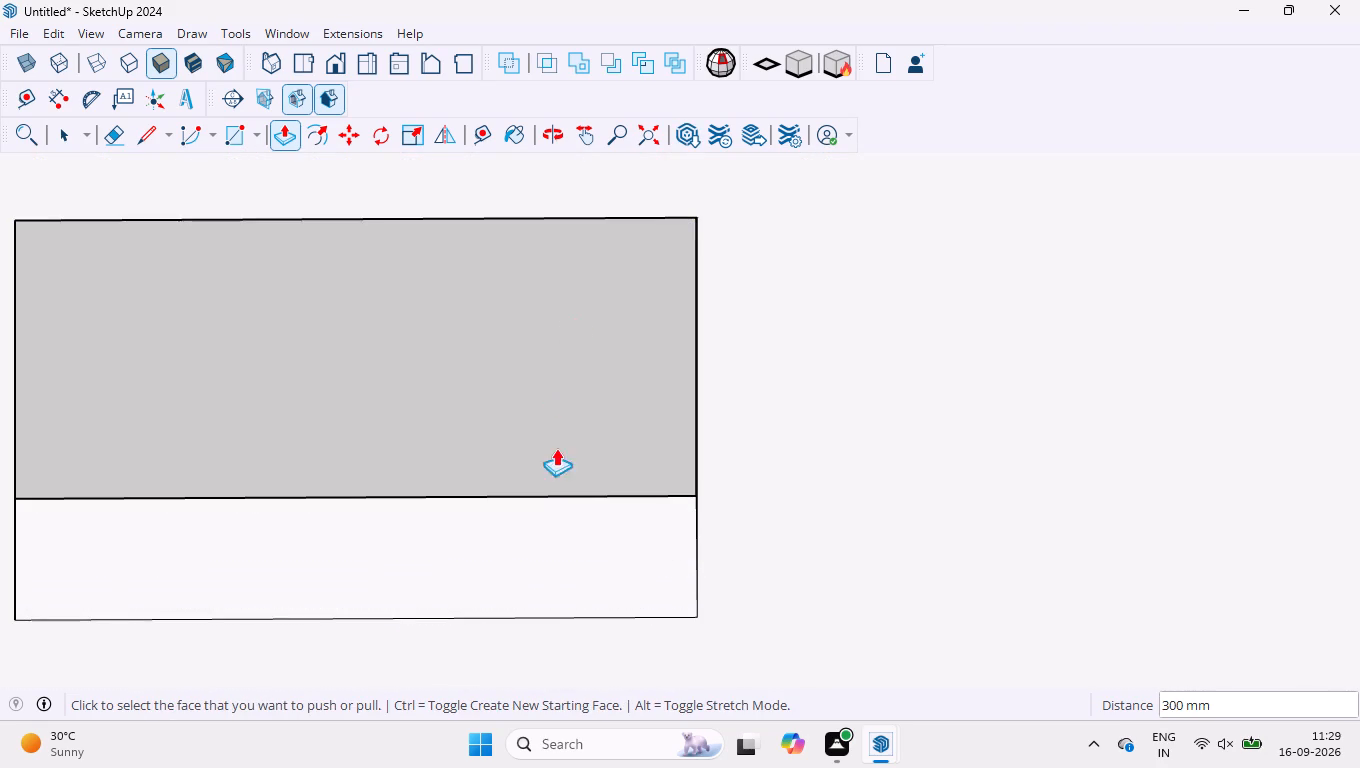
Examine the house from all sides, above and below to check the window, ventilator and door openings.
scroll(586, 512, "down", 18)
scroll(603, 532, "down", 4)
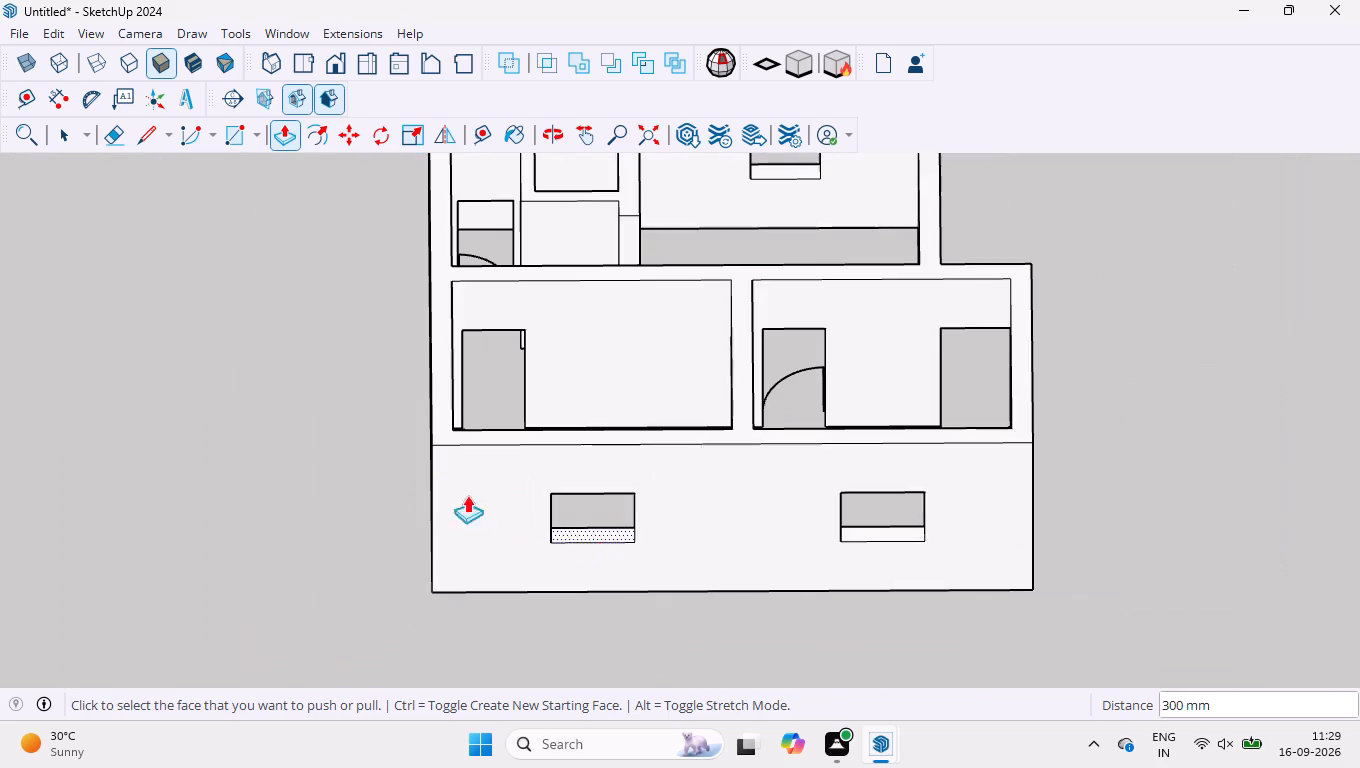
middle_click_drag(329, 453, 1232, 292)
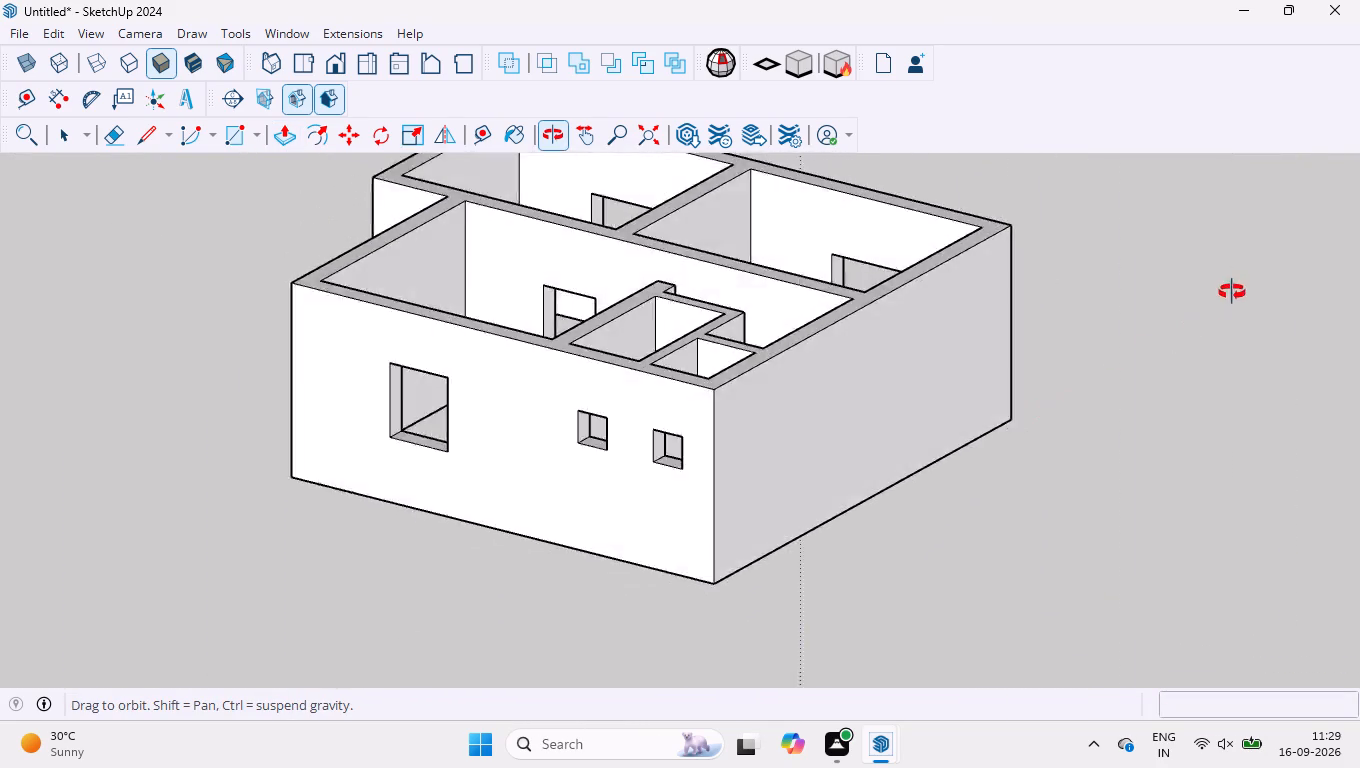
middle_click_drag(1232, 292, 1278, 159)
middle_click_drag(623, 501, 570, 268)
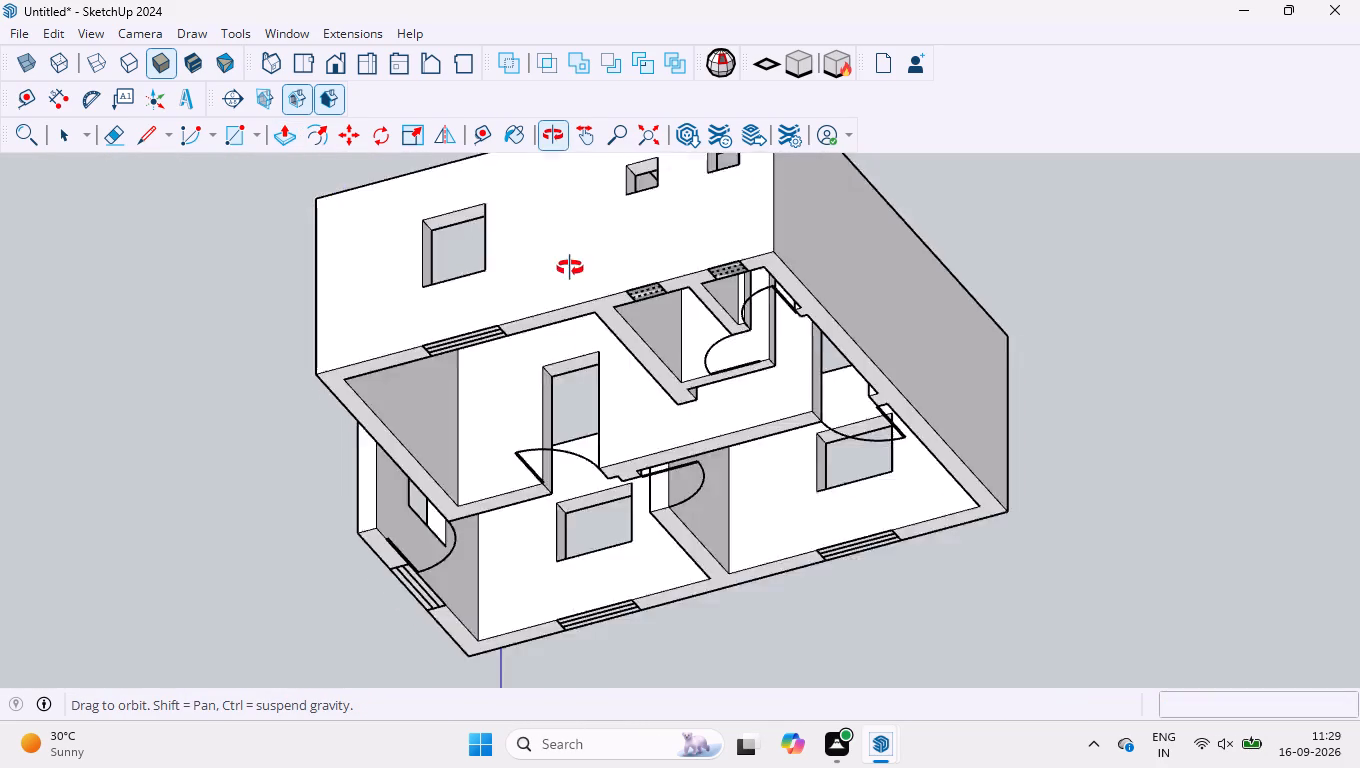
middle_click_drag(570, 268, 1169, 625)
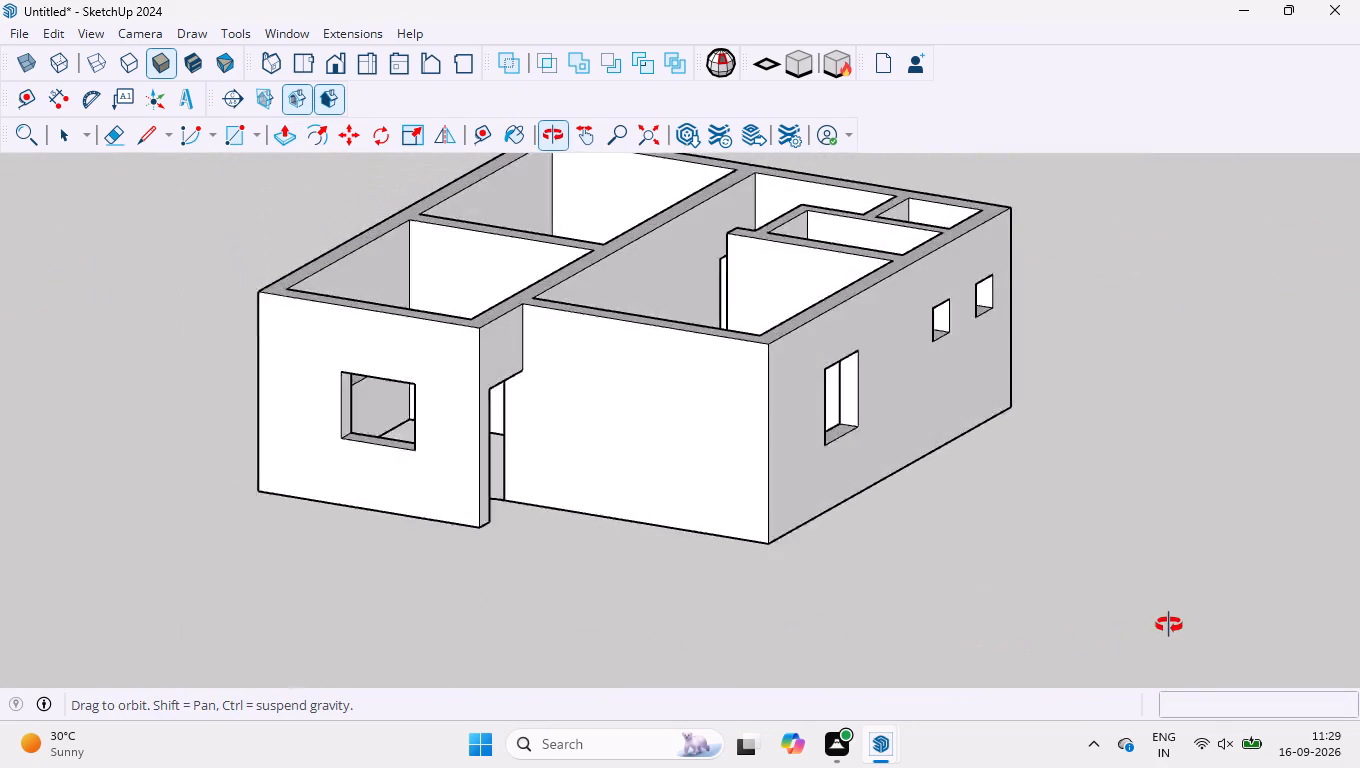
middle_click_drag(1169, 625, 984, 639)
scroll(593, 513, "down", 4)
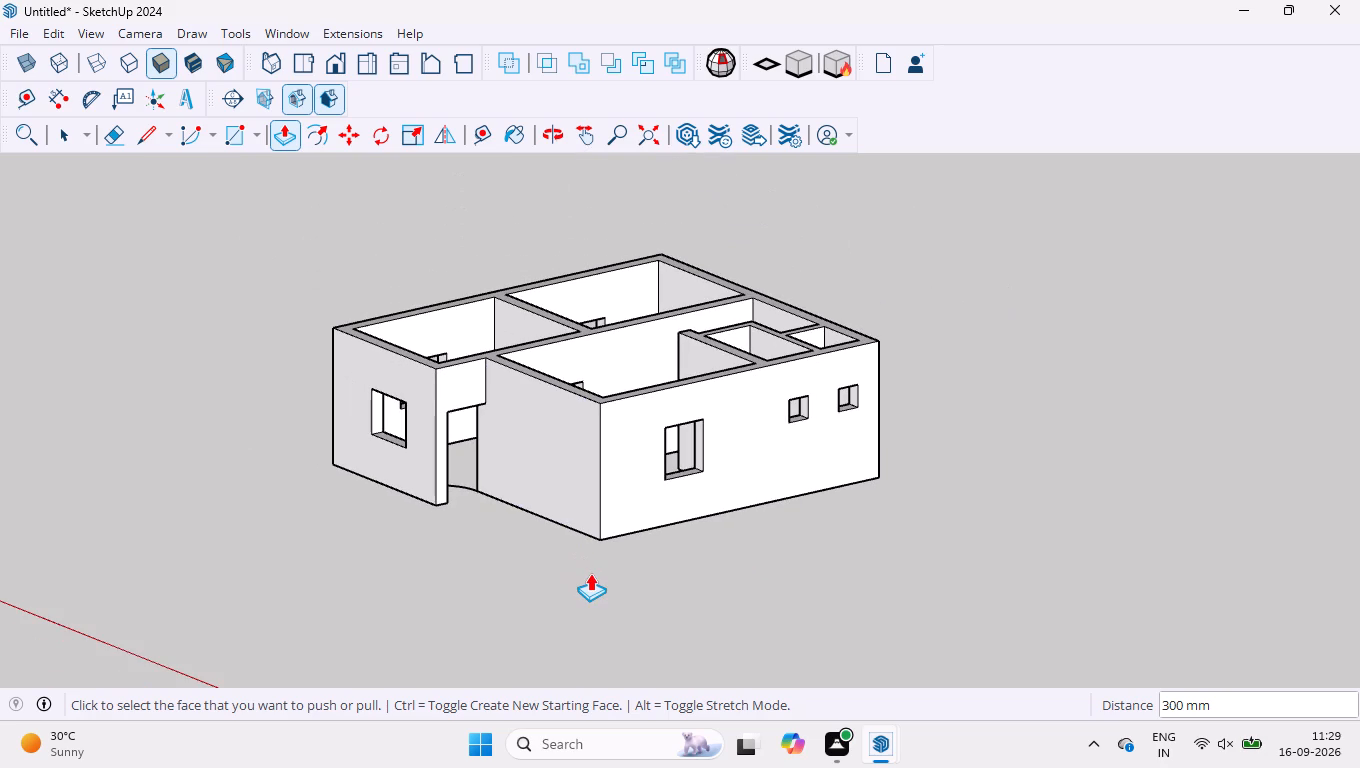
key("Return")
scroll(570, 619, "down", 2)
scroll(638, 488, "down", 3)
scroll(898, 471, "down", 2)
middle_click_drag(899, 472, 140, 458)
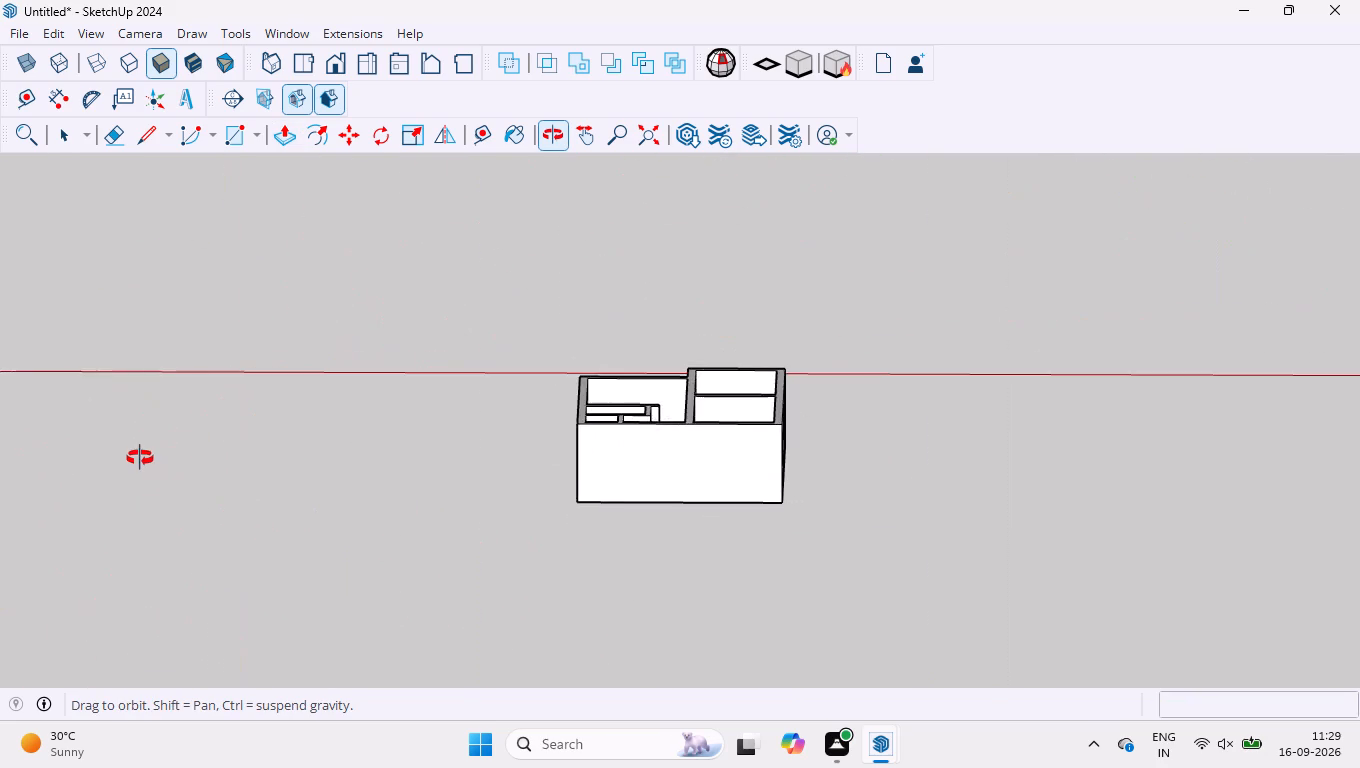
middle_click_drag(140, 458, 423, 577)
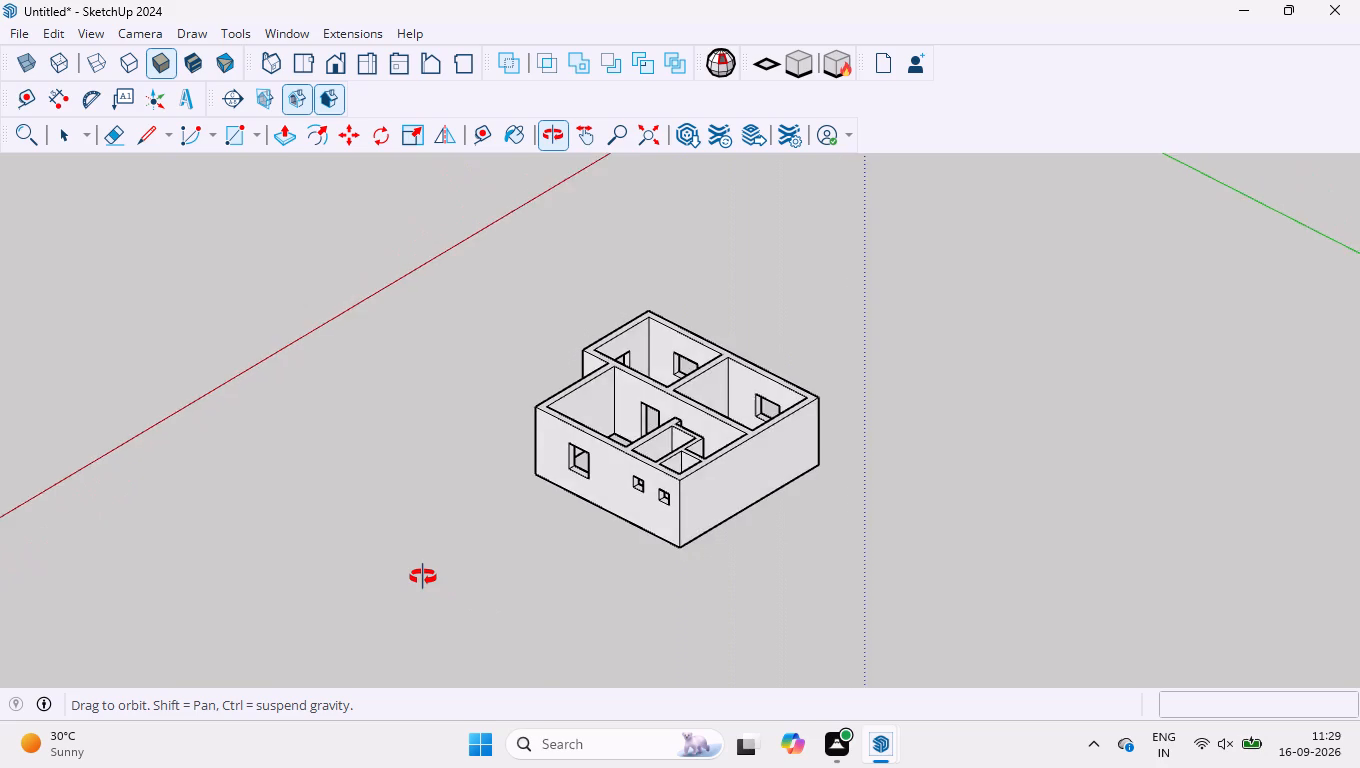
middle_click_drag(423, 577, 1039, 380)
scroll(550, 419, "down", 4)
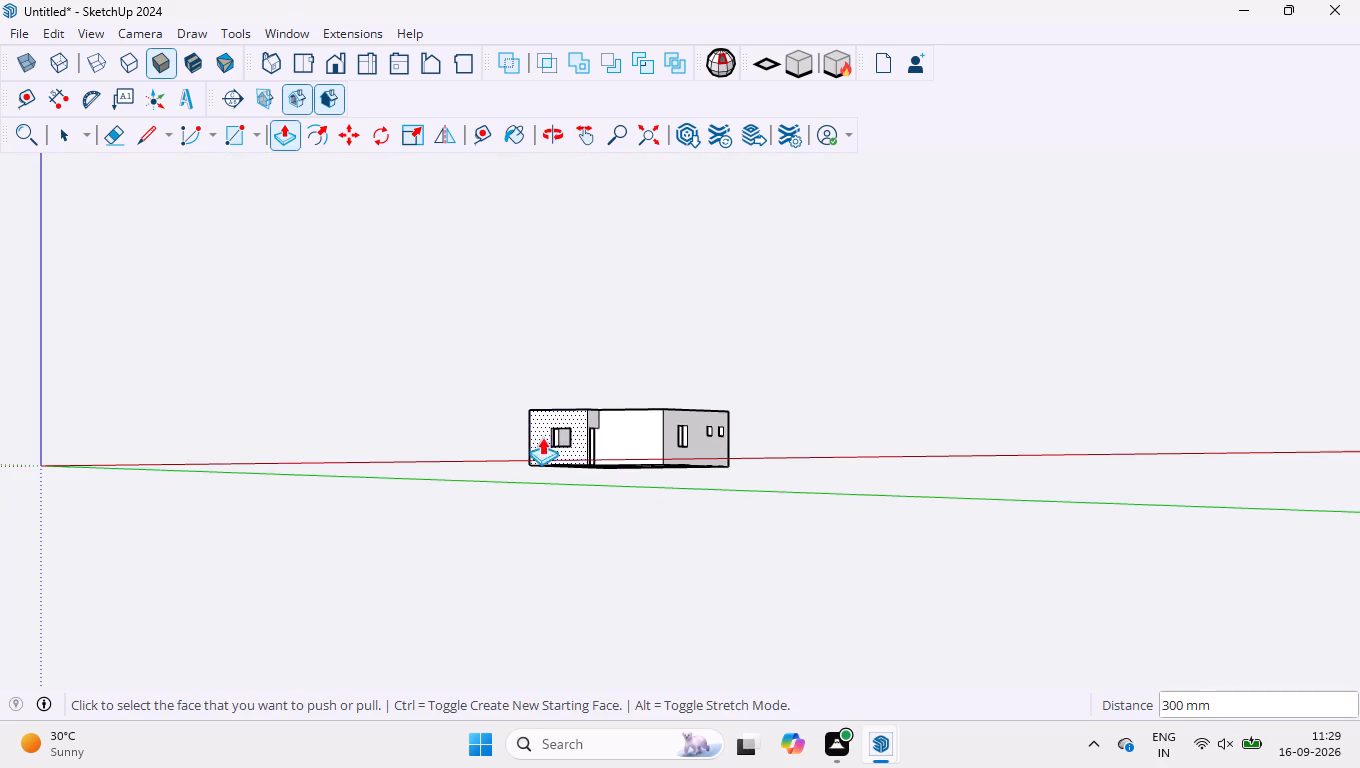
middle_click_drag(472, 339, 667, 689)
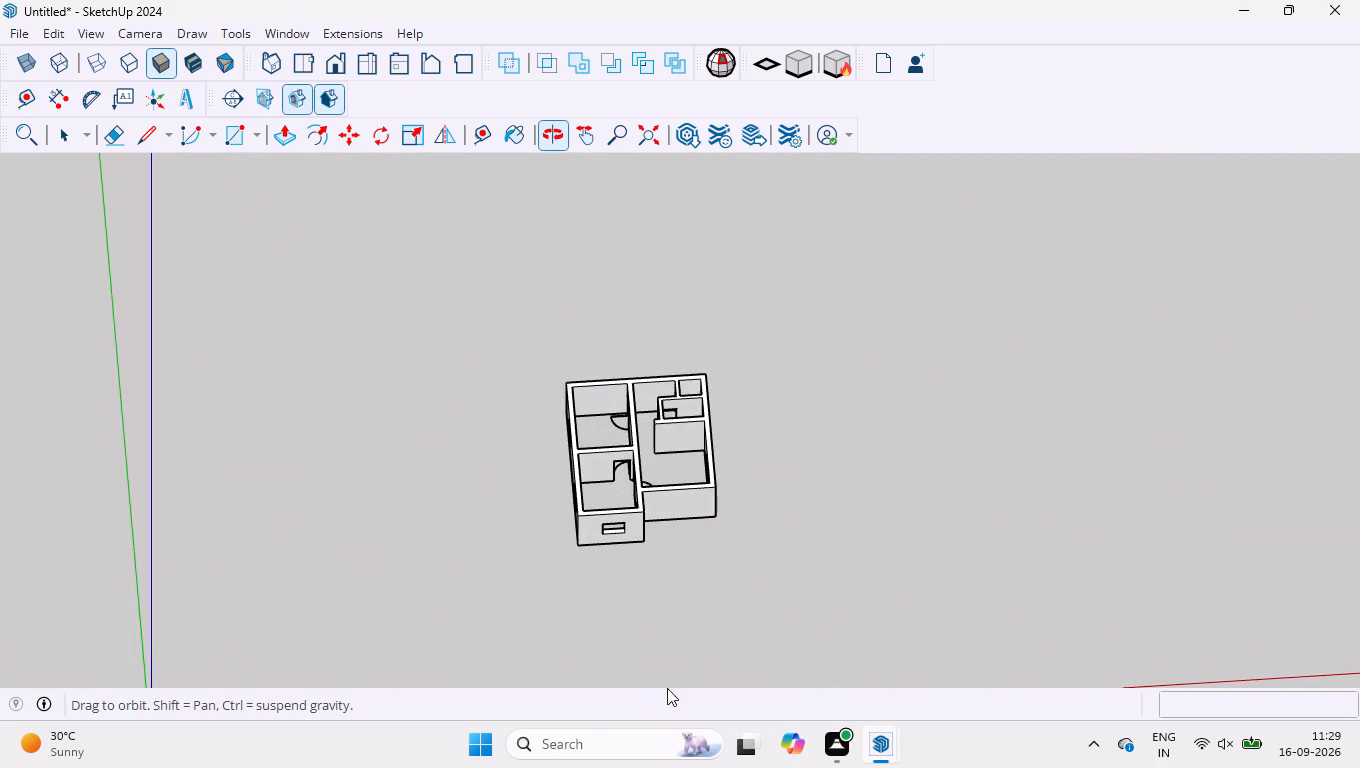
scroll(623, 548, "up", 7)
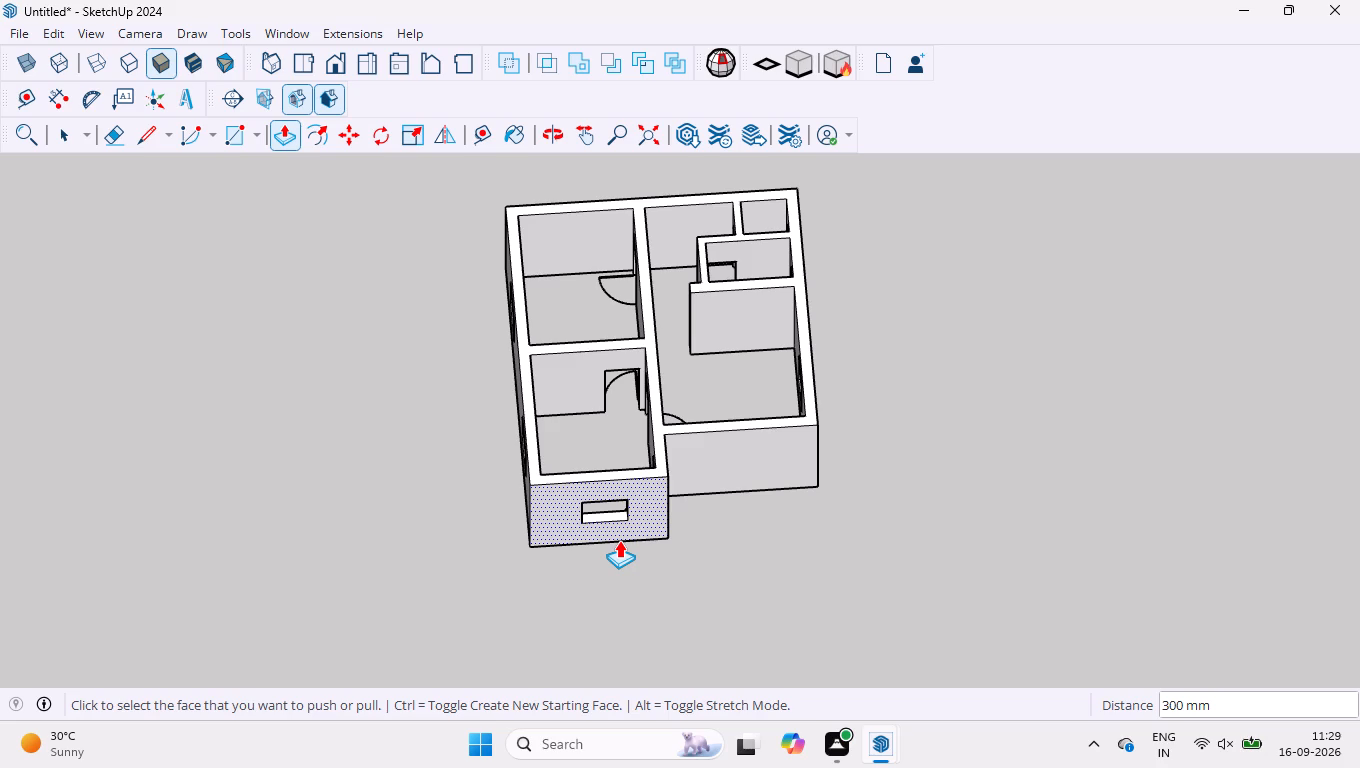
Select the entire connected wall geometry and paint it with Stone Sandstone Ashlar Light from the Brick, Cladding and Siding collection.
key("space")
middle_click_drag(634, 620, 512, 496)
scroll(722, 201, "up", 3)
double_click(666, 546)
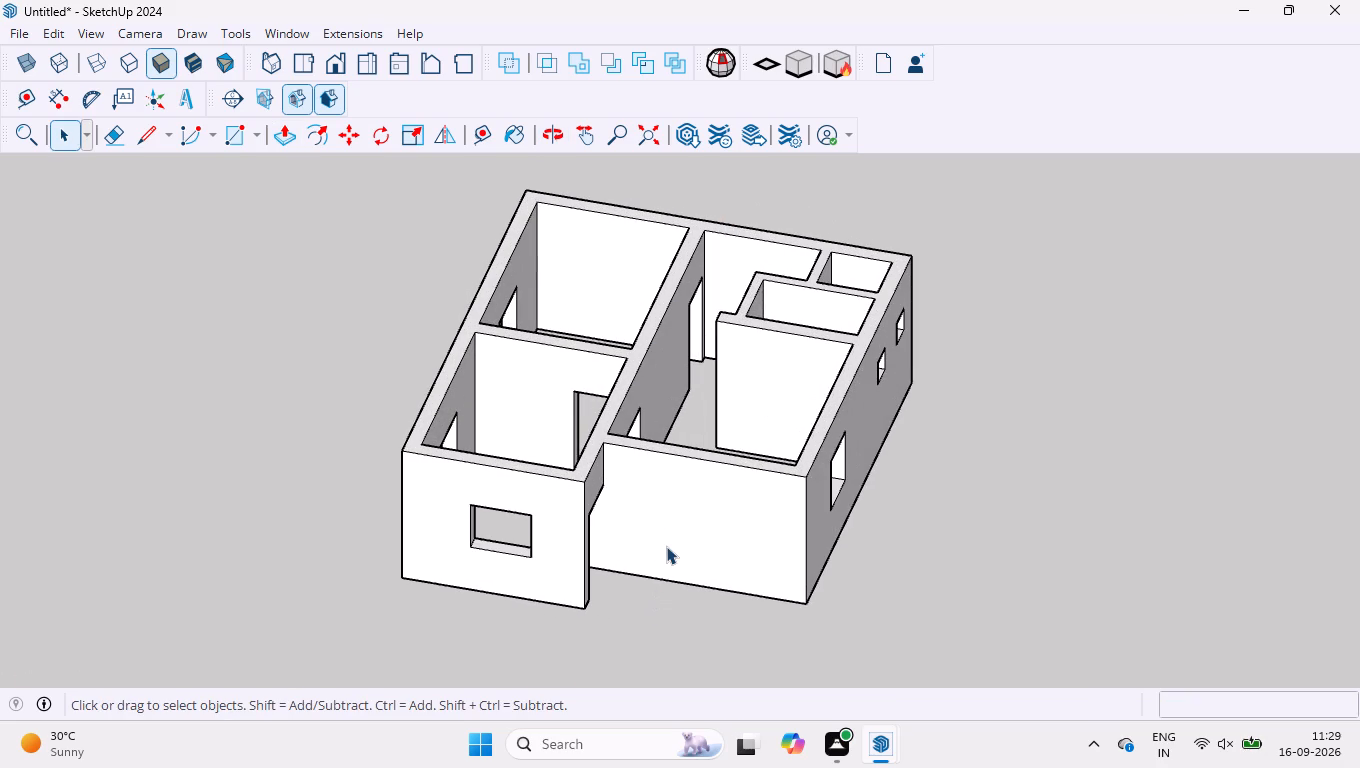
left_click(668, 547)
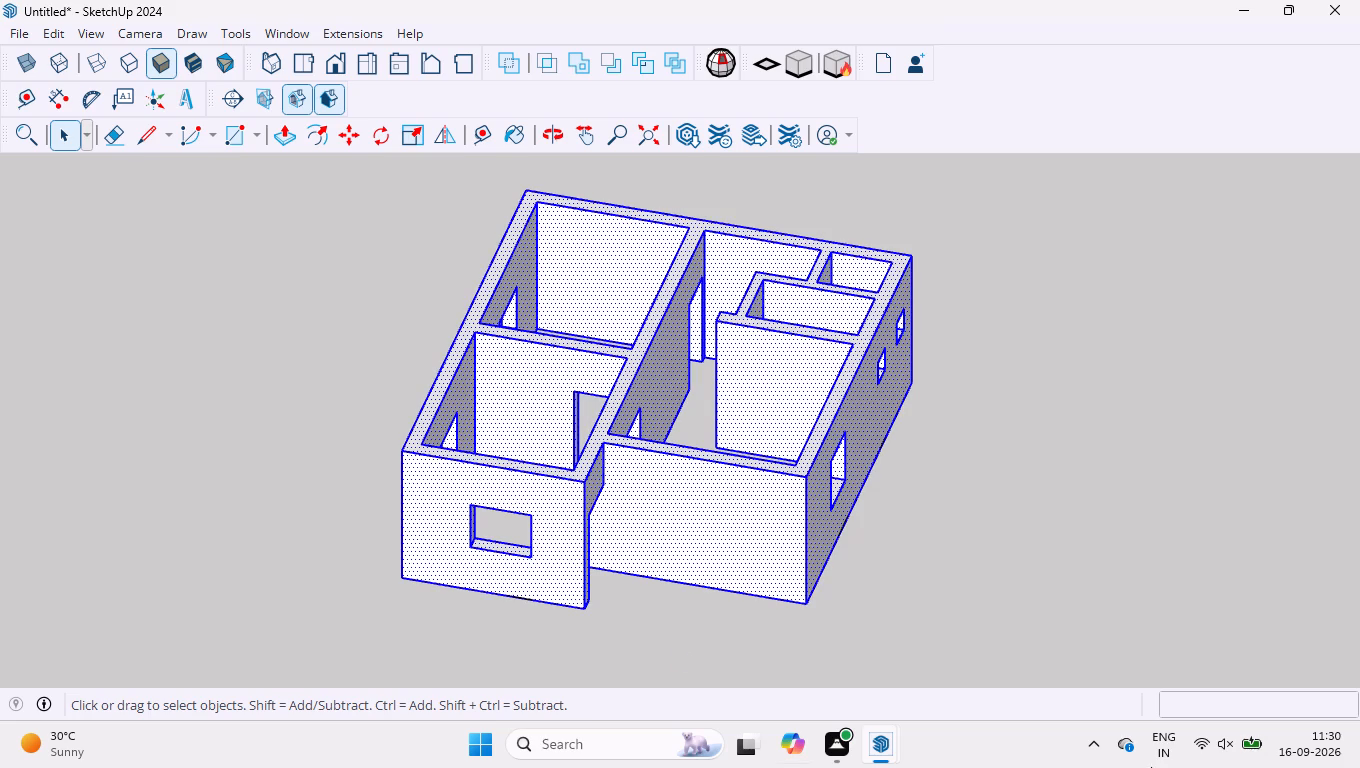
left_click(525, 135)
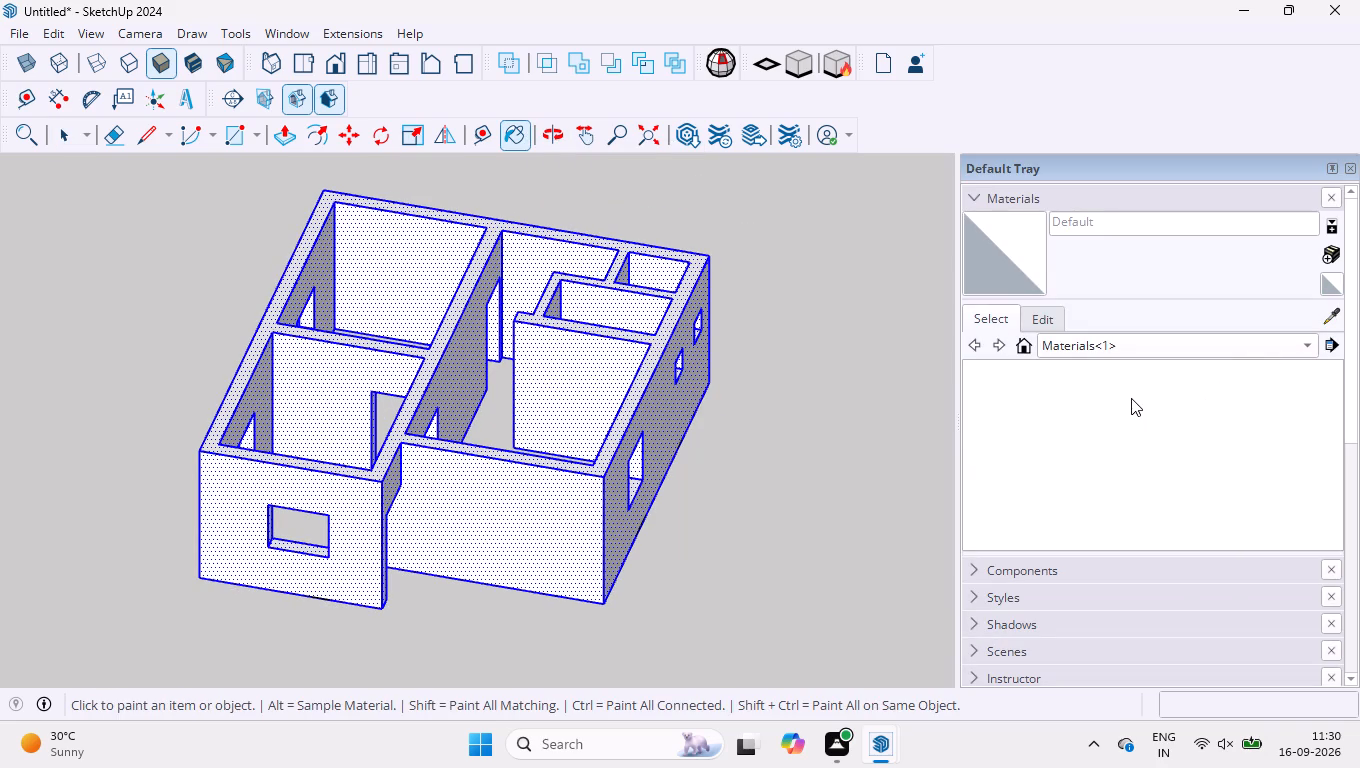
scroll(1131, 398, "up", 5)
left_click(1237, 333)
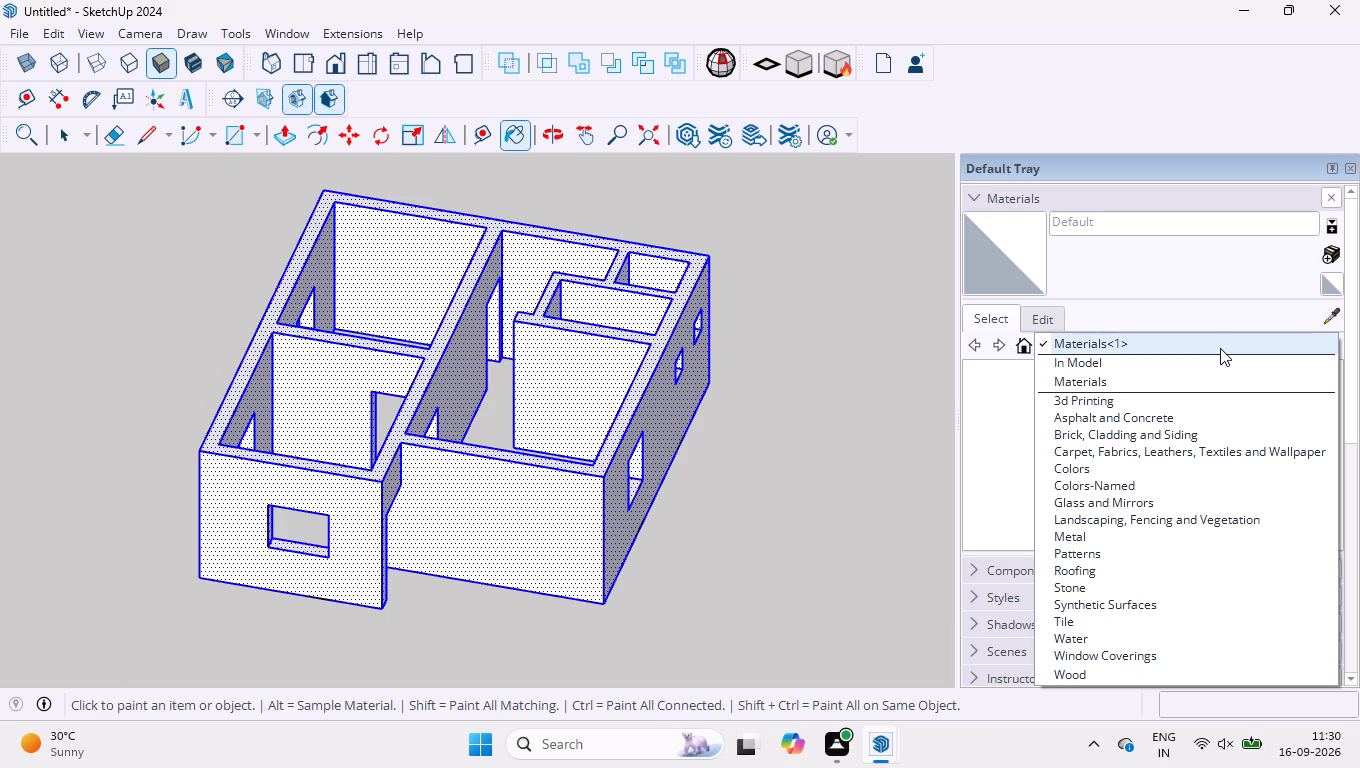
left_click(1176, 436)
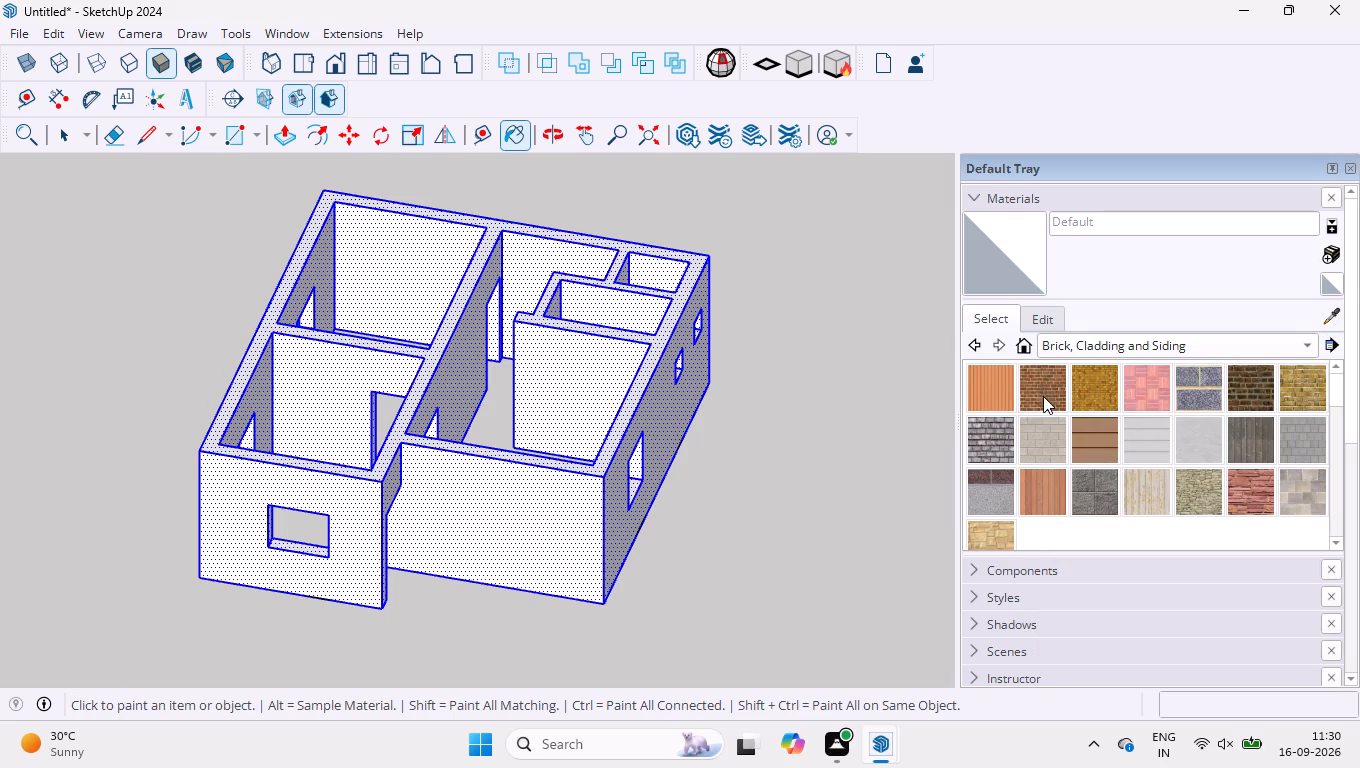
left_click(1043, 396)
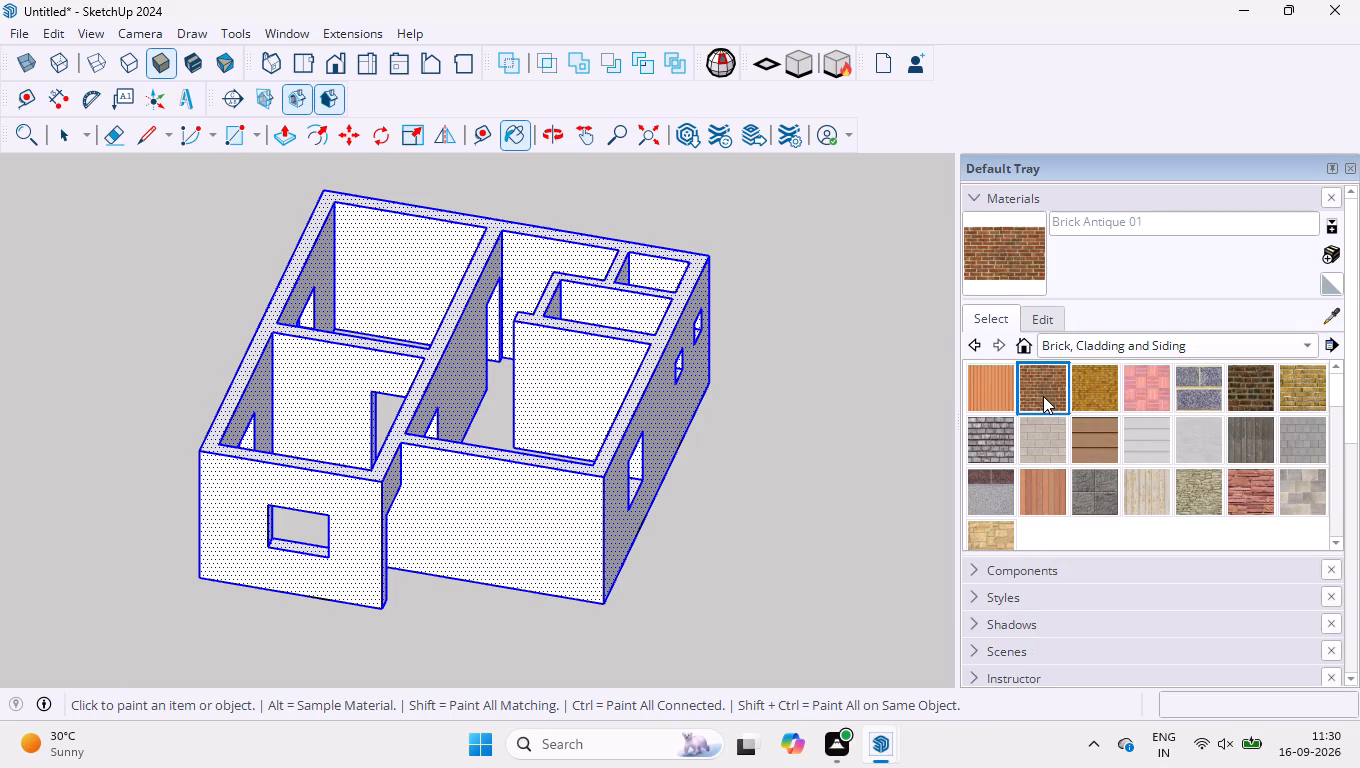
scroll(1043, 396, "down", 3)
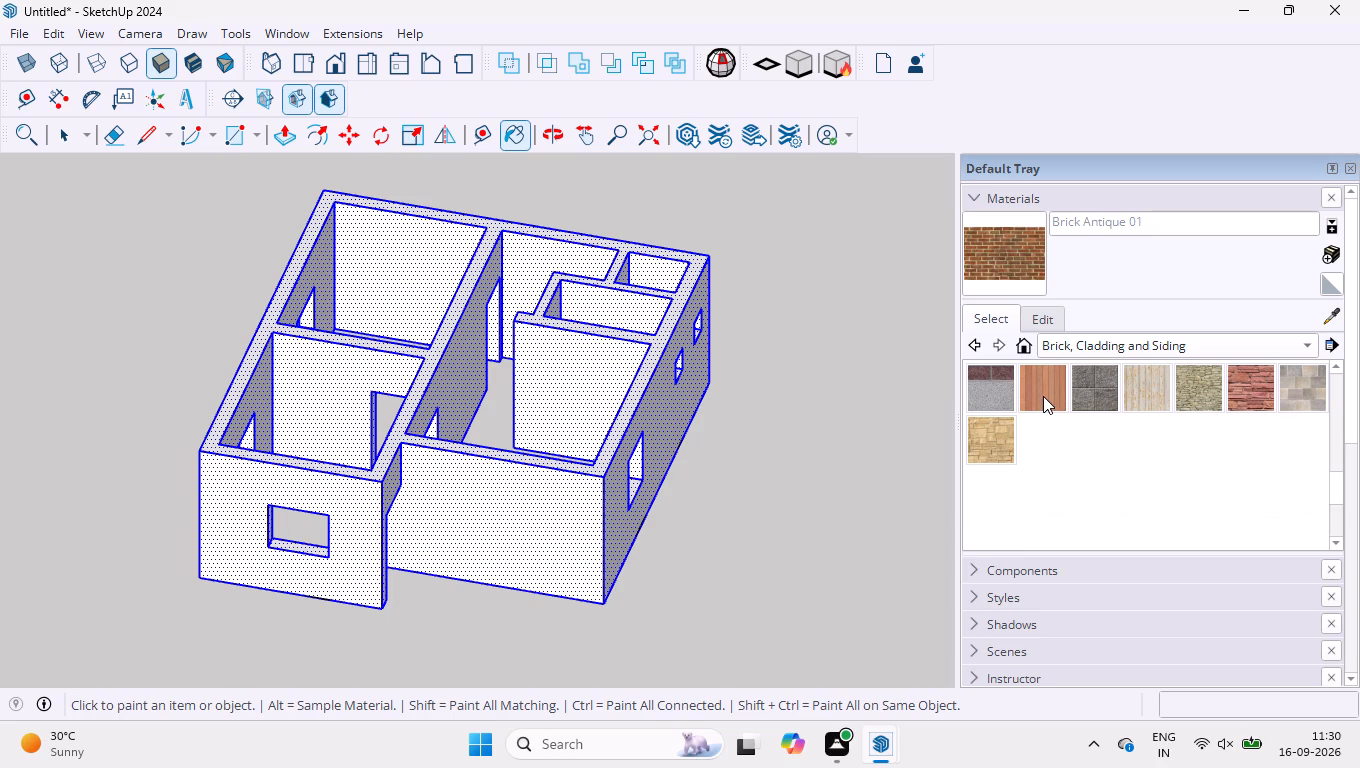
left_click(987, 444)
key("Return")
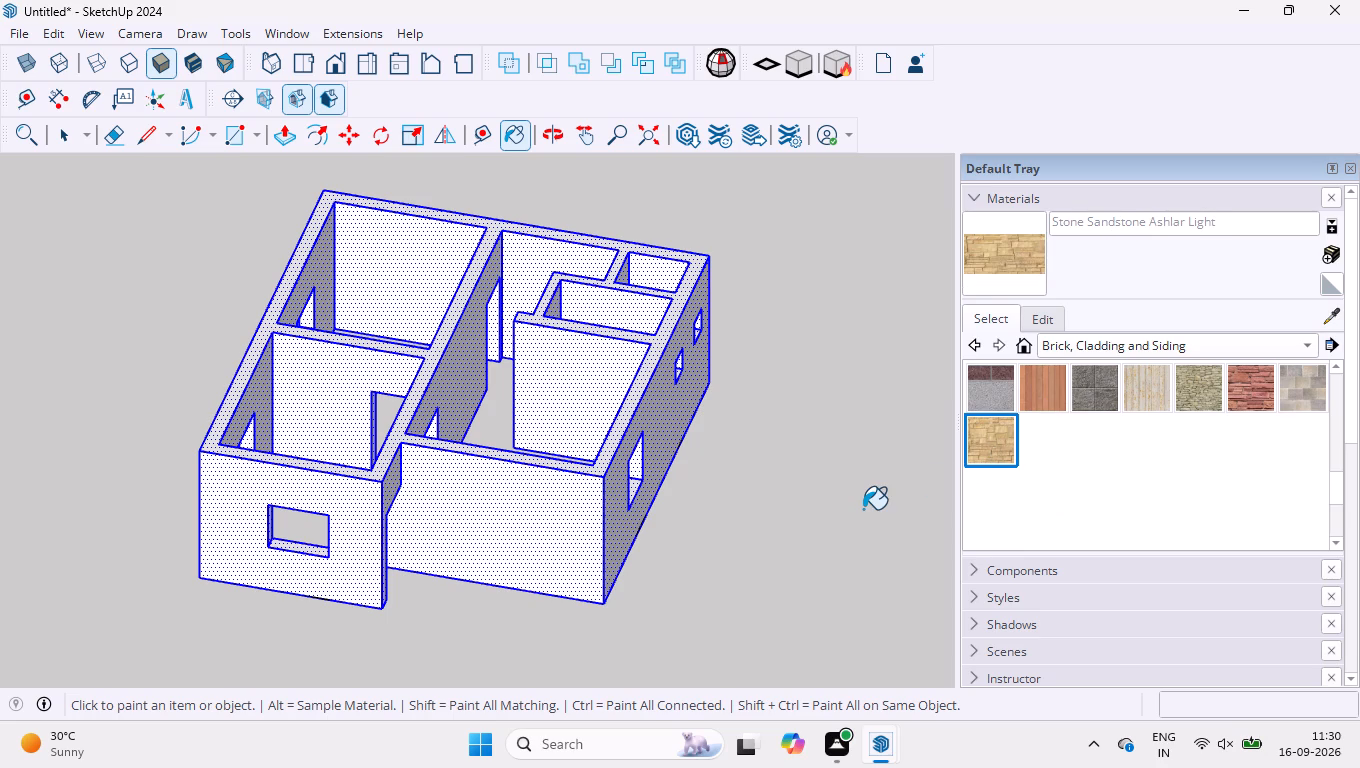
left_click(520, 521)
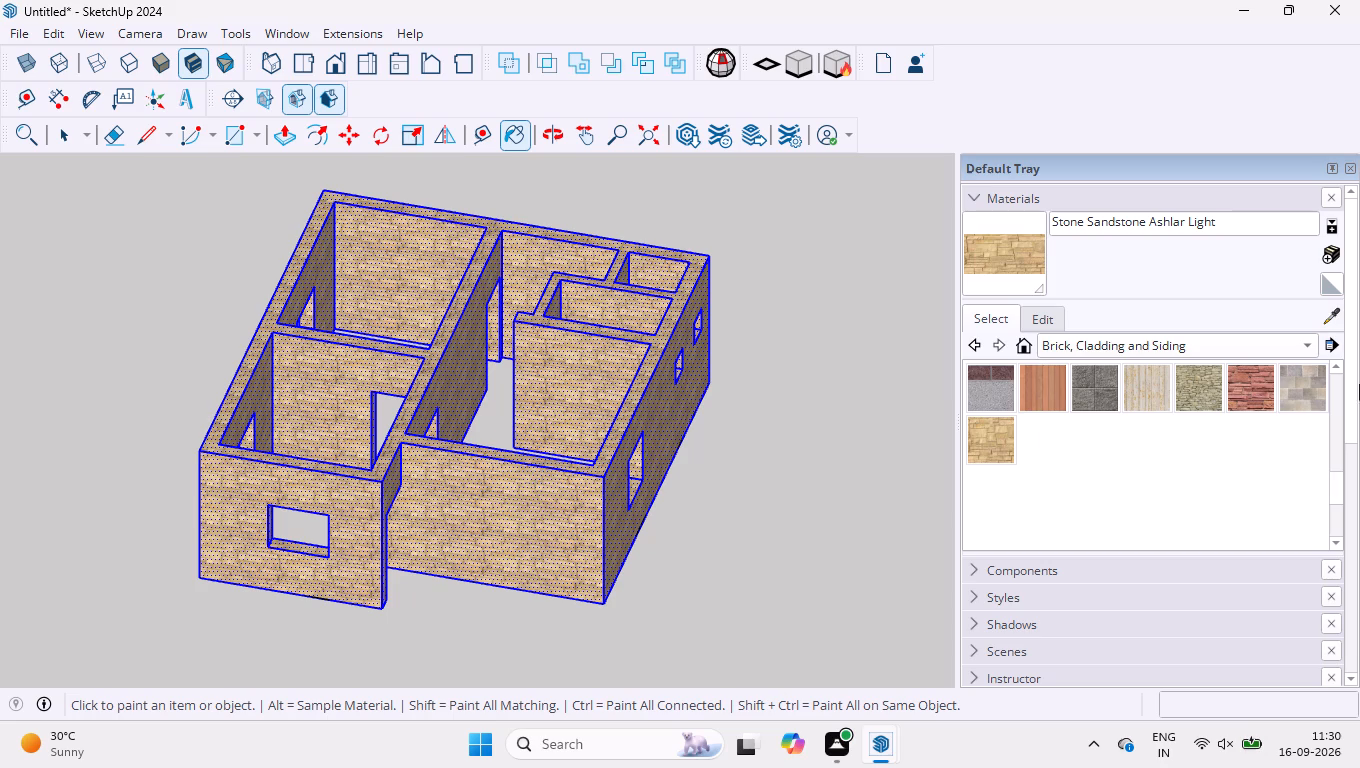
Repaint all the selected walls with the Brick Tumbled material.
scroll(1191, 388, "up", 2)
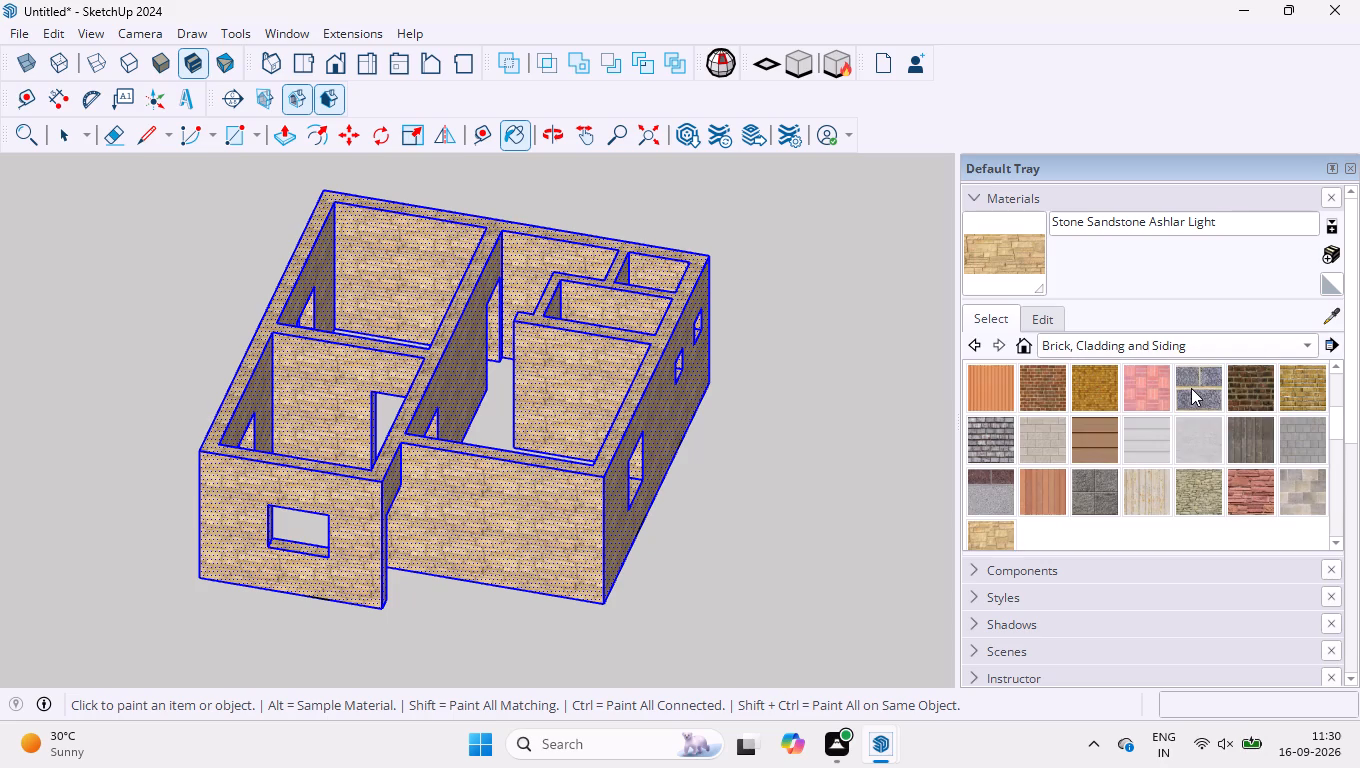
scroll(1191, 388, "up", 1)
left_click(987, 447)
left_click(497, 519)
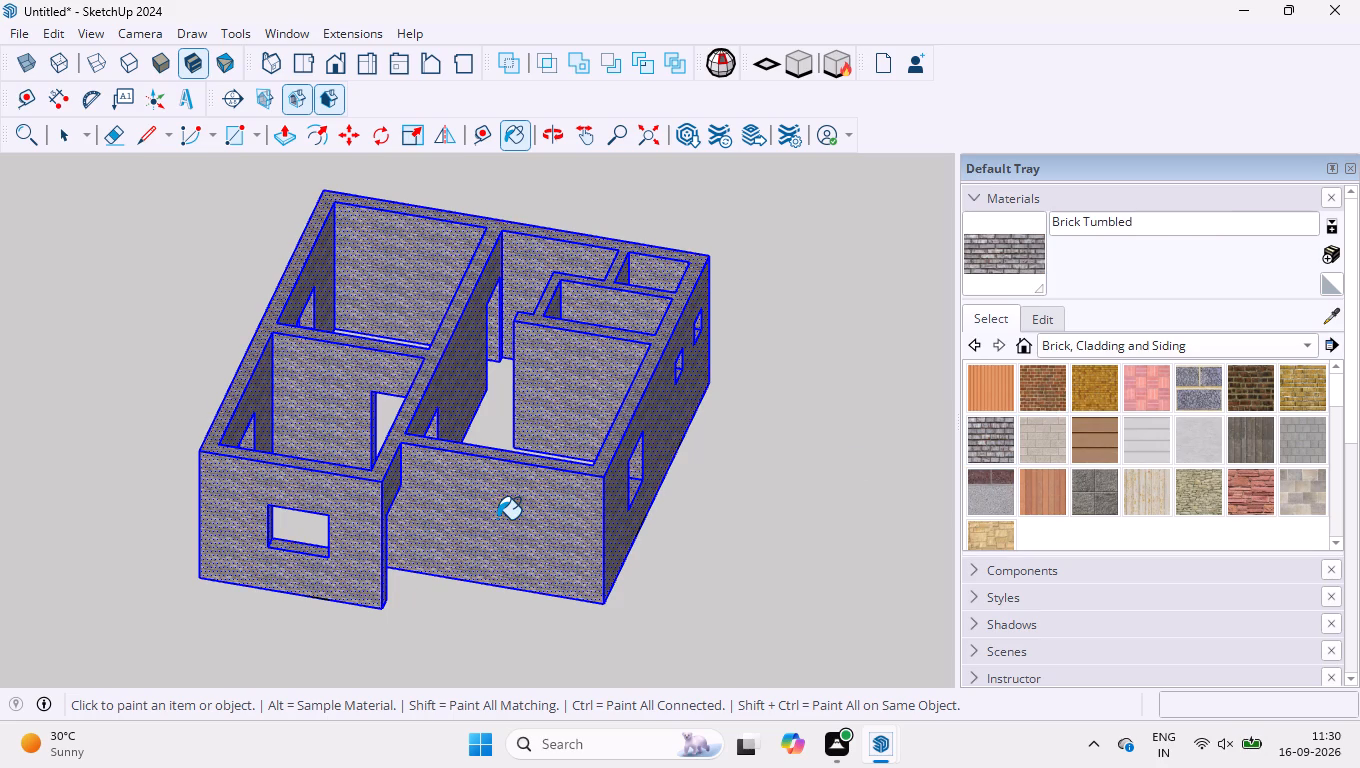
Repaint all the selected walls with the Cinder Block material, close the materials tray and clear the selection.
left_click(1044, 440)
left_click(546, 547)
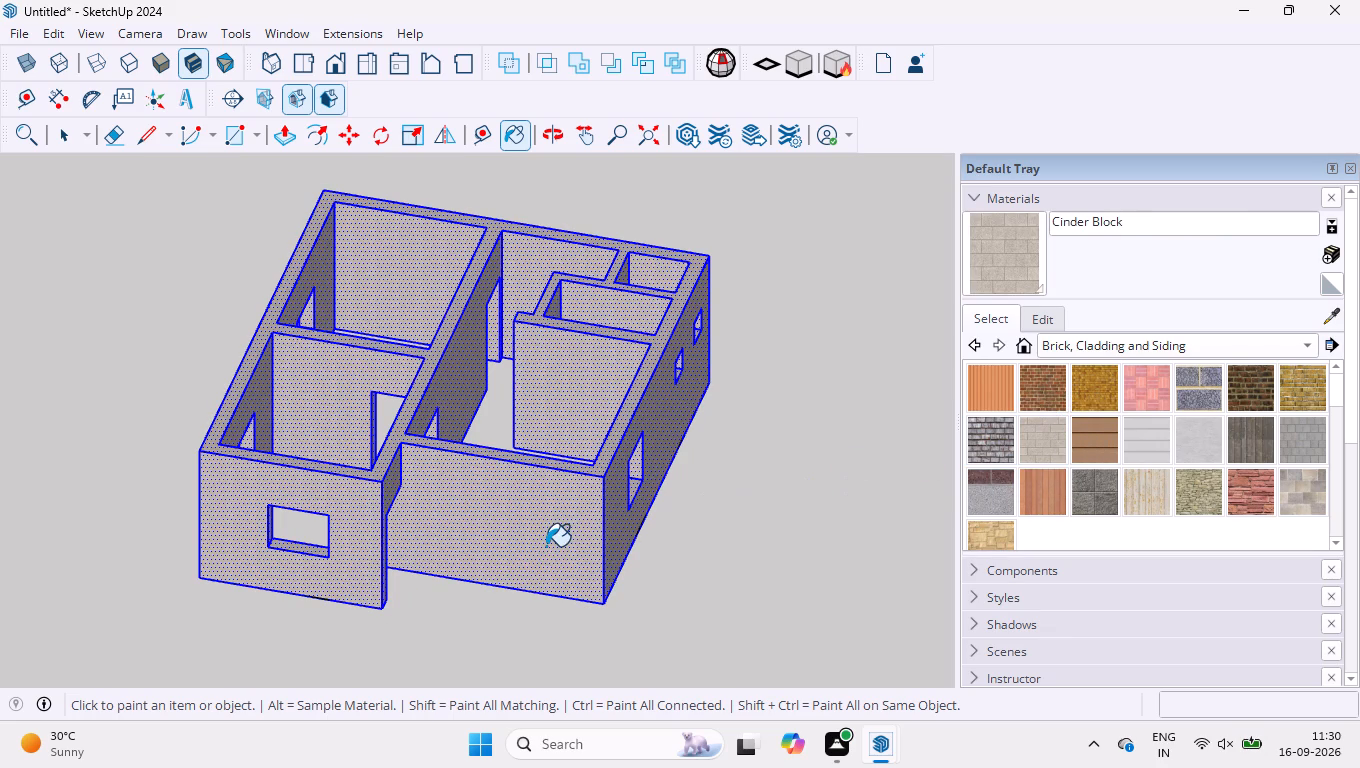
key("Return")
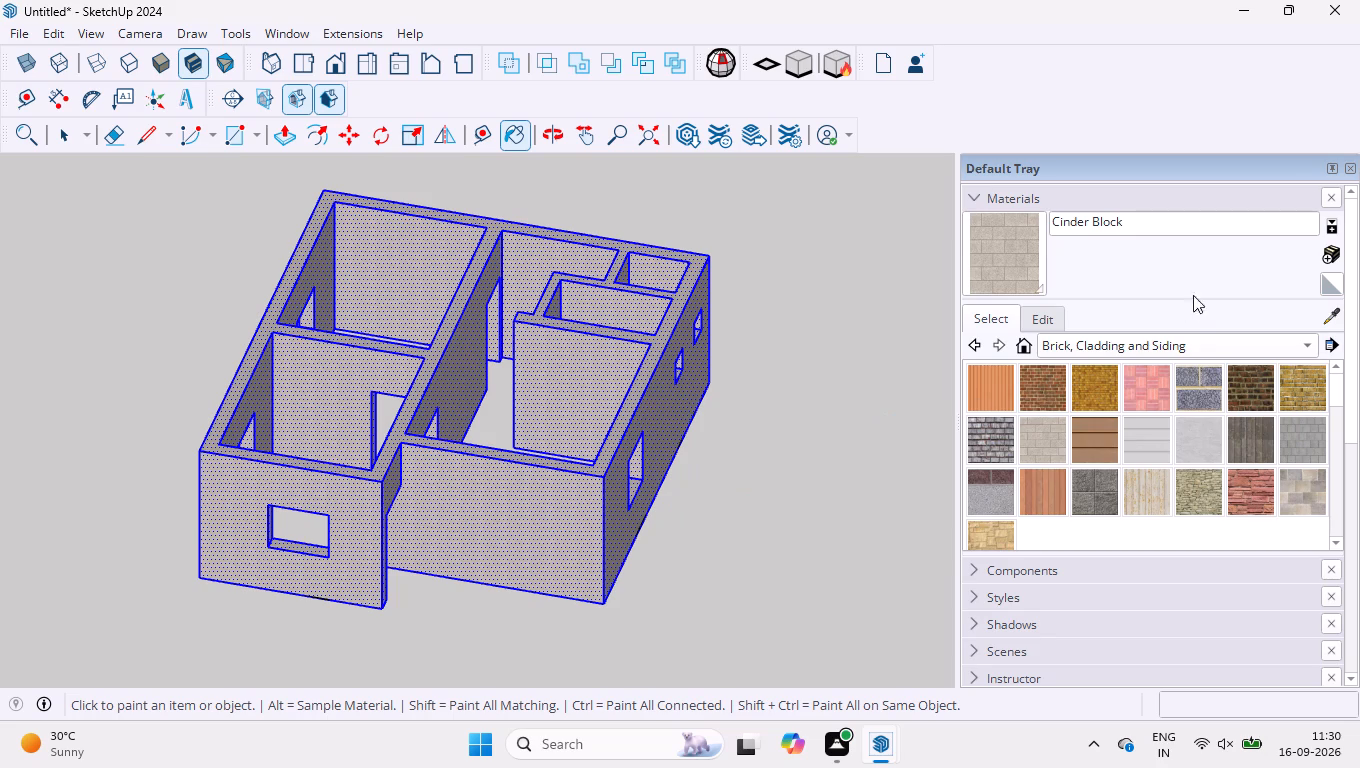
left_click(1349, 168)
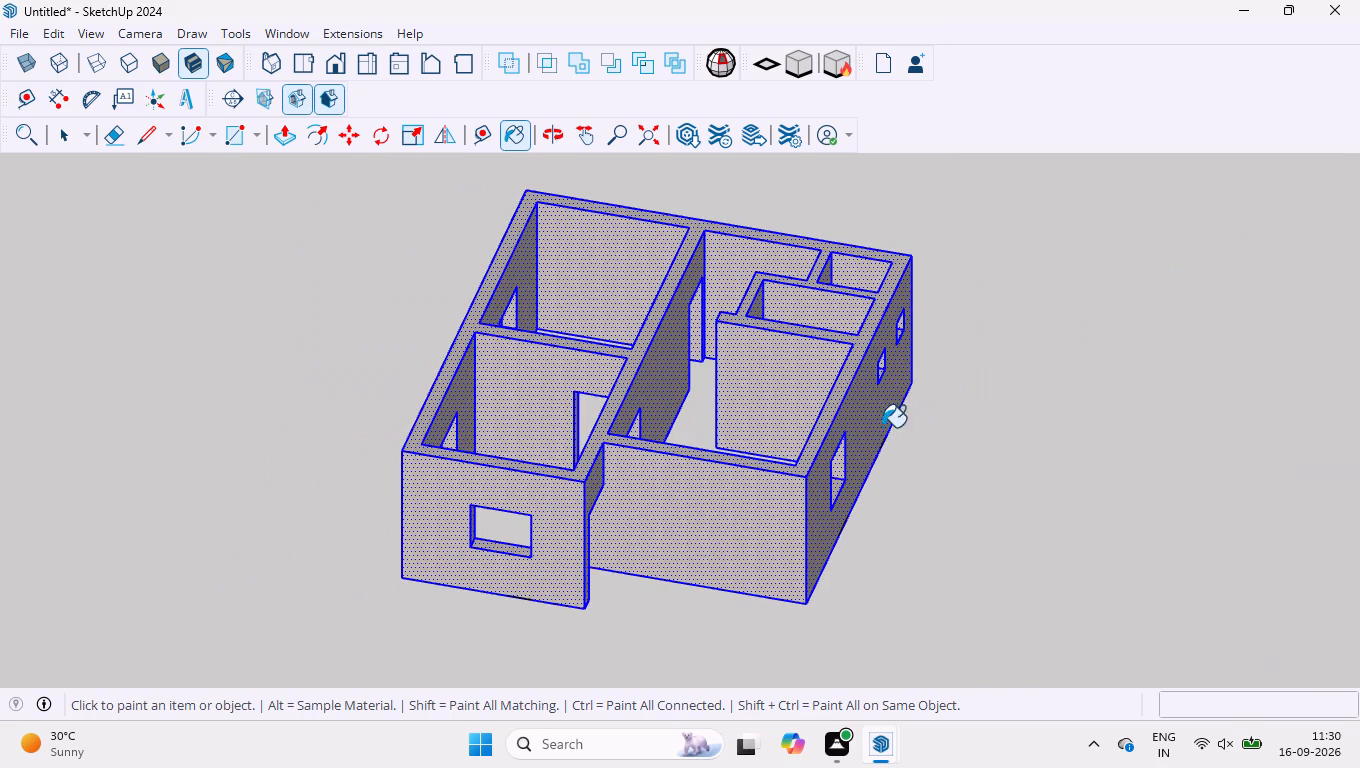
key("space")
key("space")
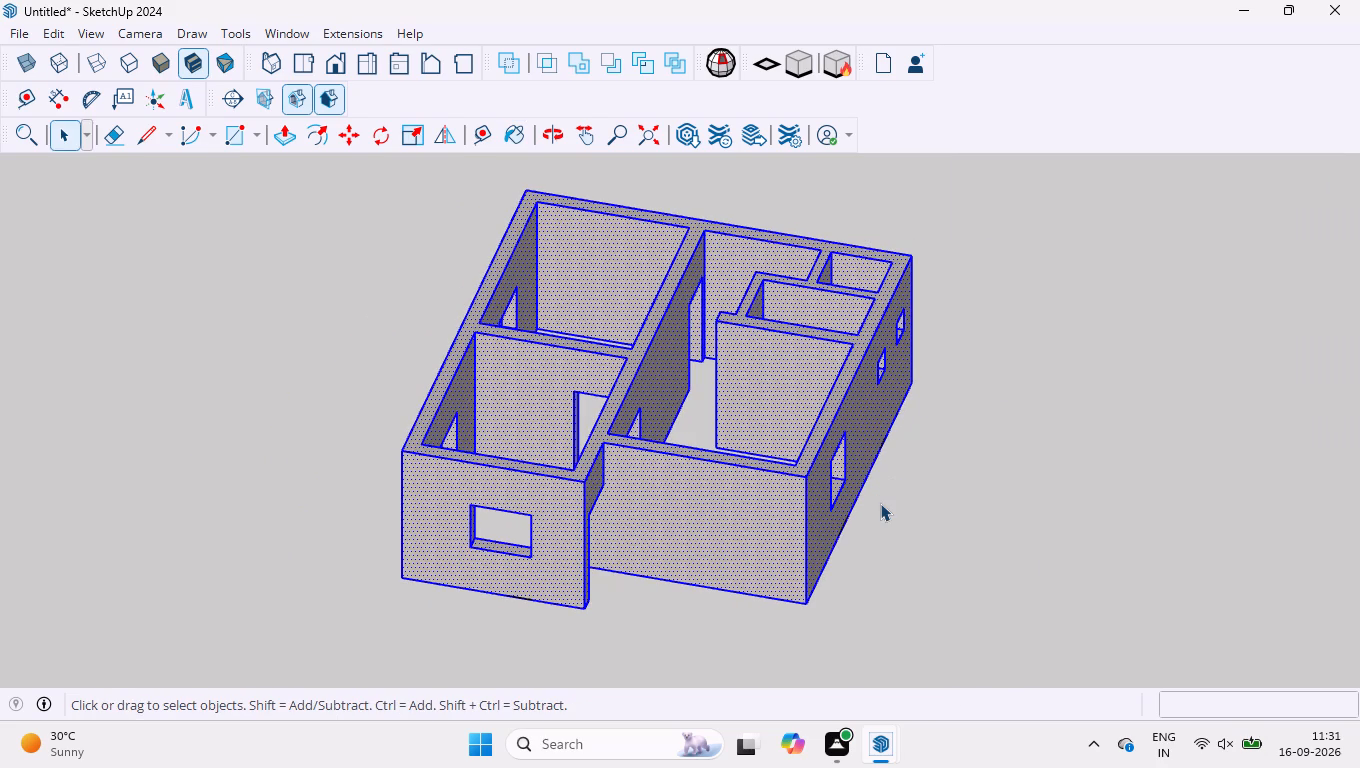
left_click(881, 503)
Examine the Cinder Block texture on the outer walls up close and across the whole house.
scroll(660, 520, "up", 6)
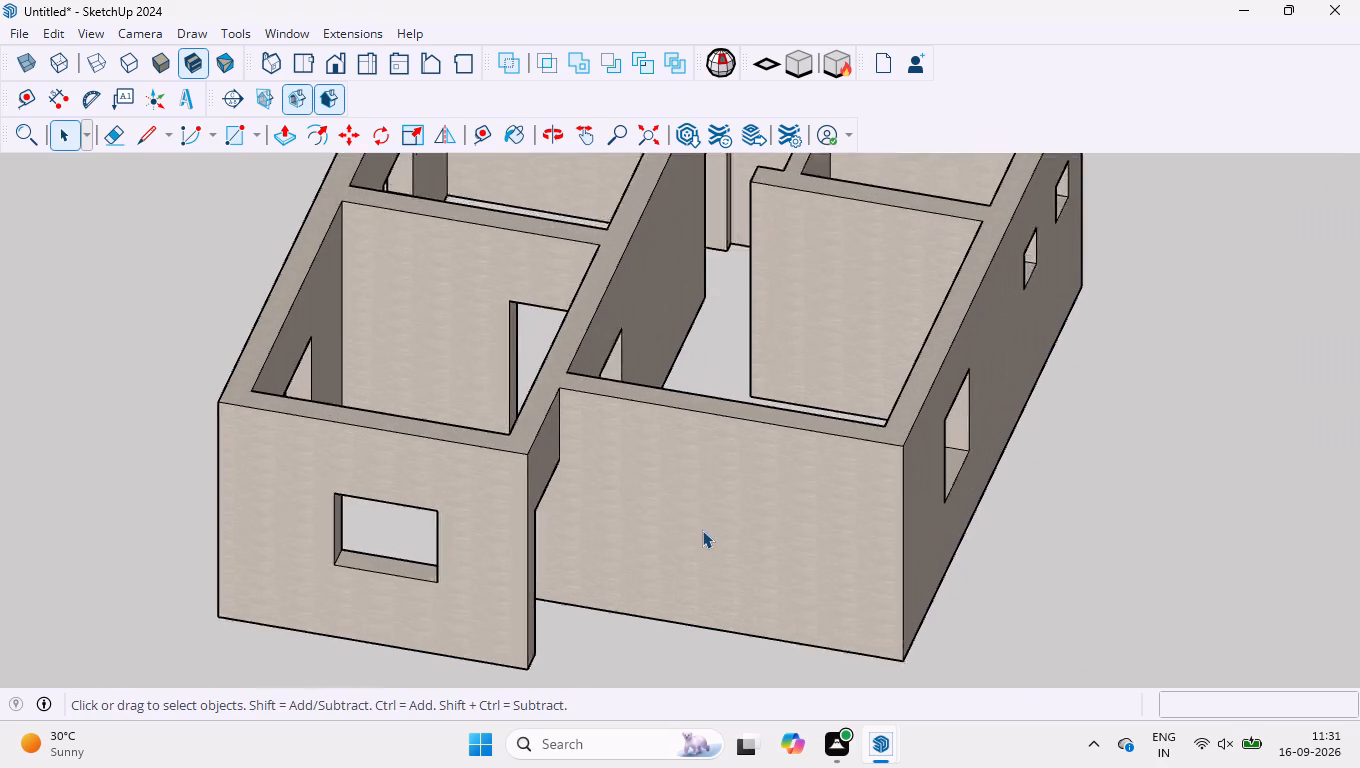
scroll(702, 530, "up", 20)
scroll(702, 530, "up", 4)
scroll(765, 480, "down", 4)
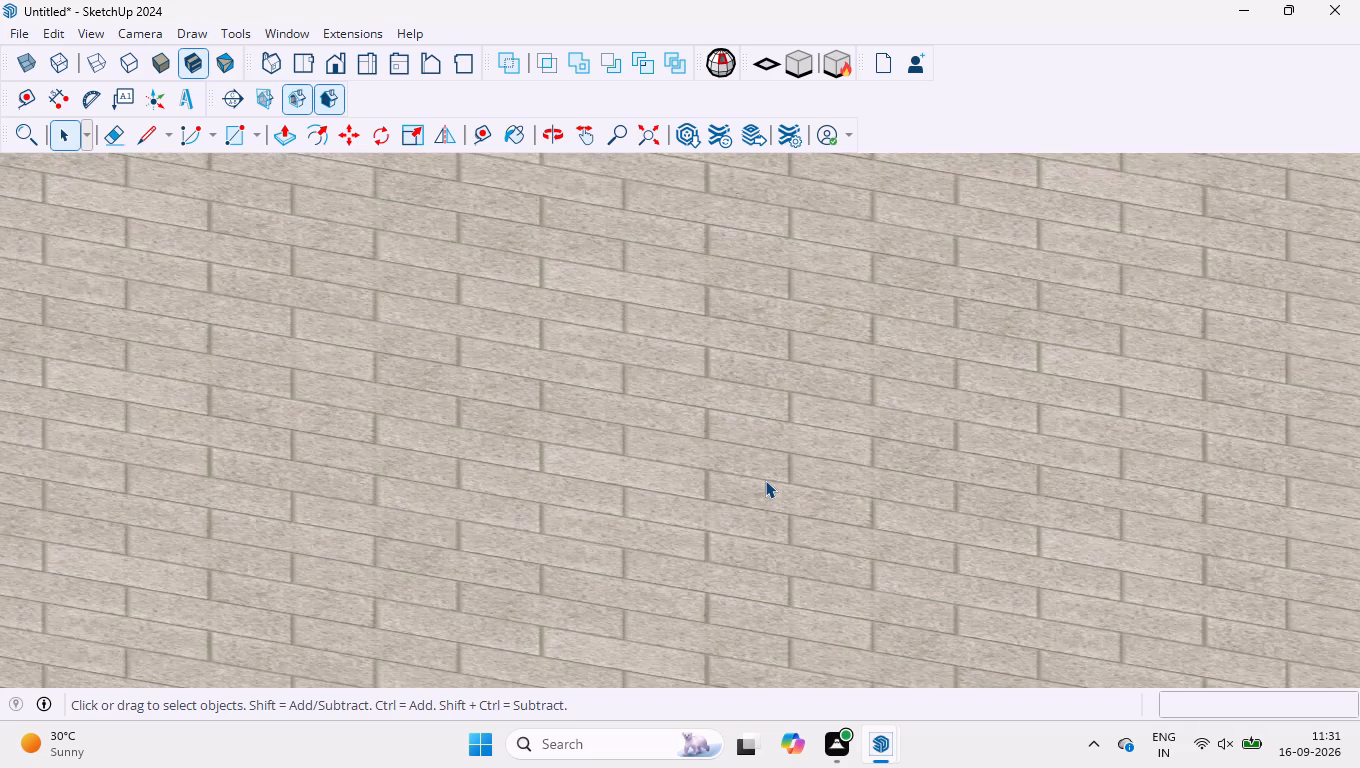
scroll(765, 480, "down", 10)
scroll(765, 490, "down", 20)
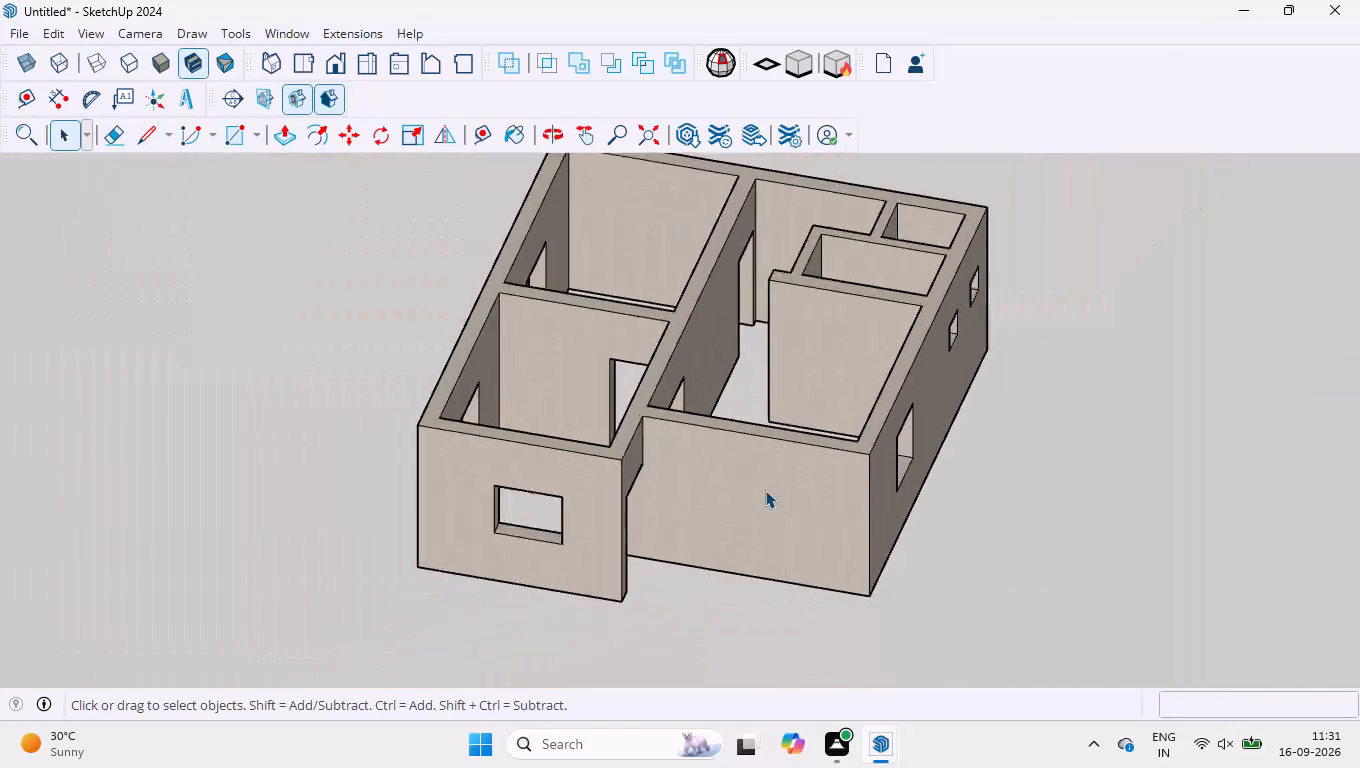
scroll(766, 477, "down", 3)
scroll(762, 453, "up", 1)
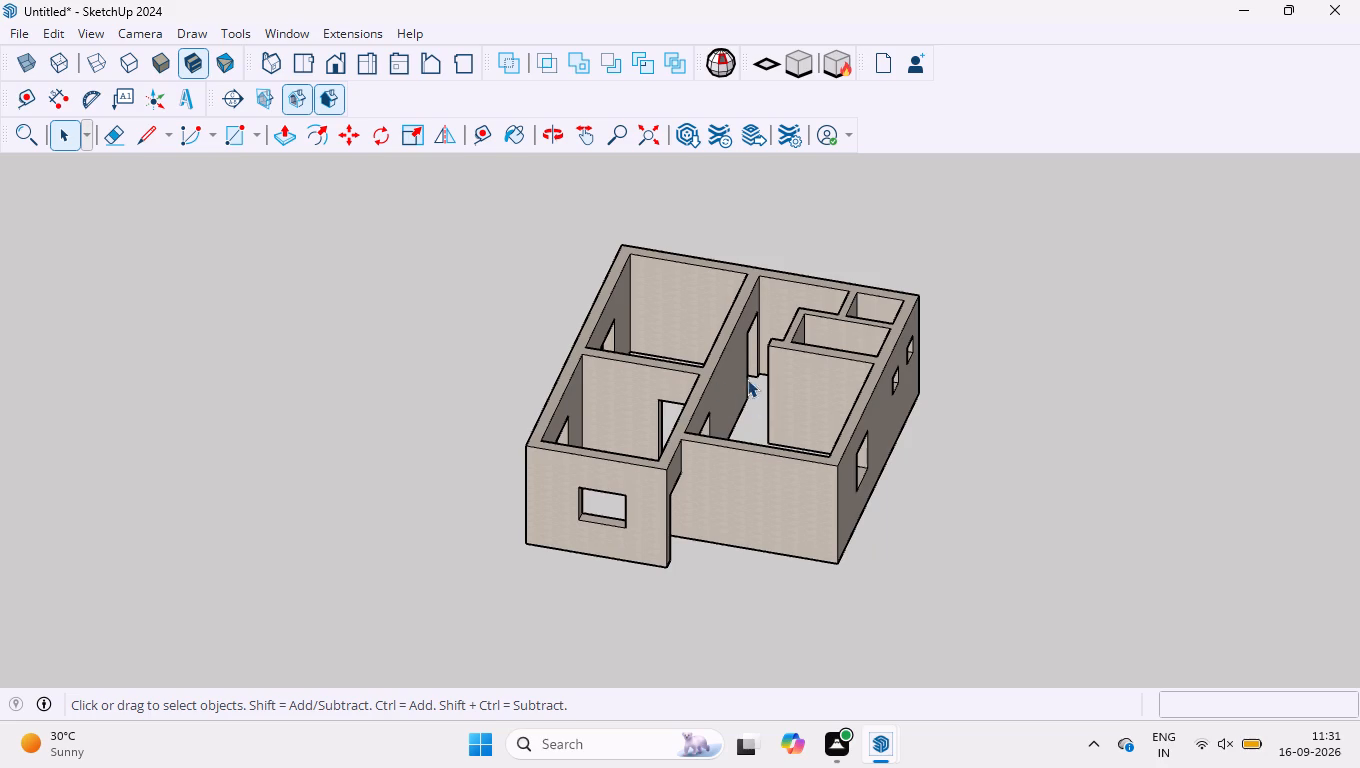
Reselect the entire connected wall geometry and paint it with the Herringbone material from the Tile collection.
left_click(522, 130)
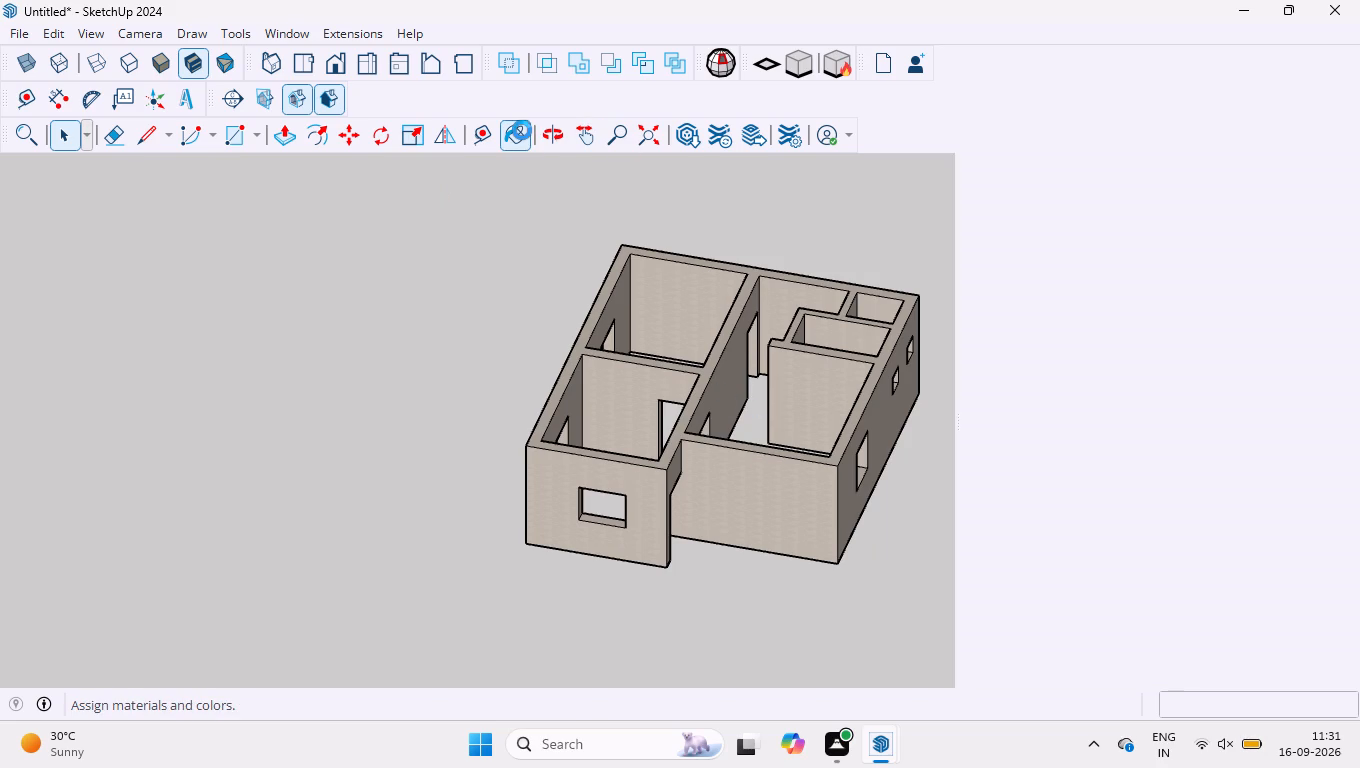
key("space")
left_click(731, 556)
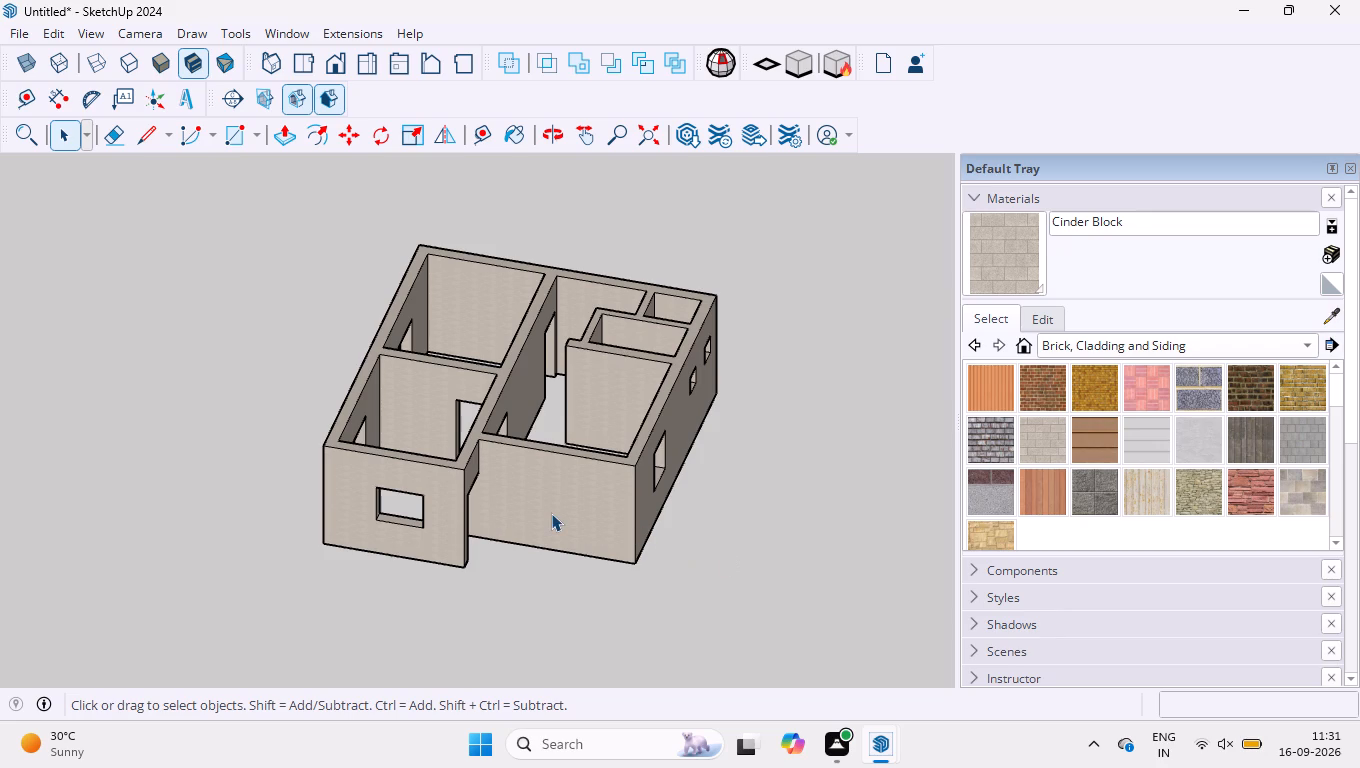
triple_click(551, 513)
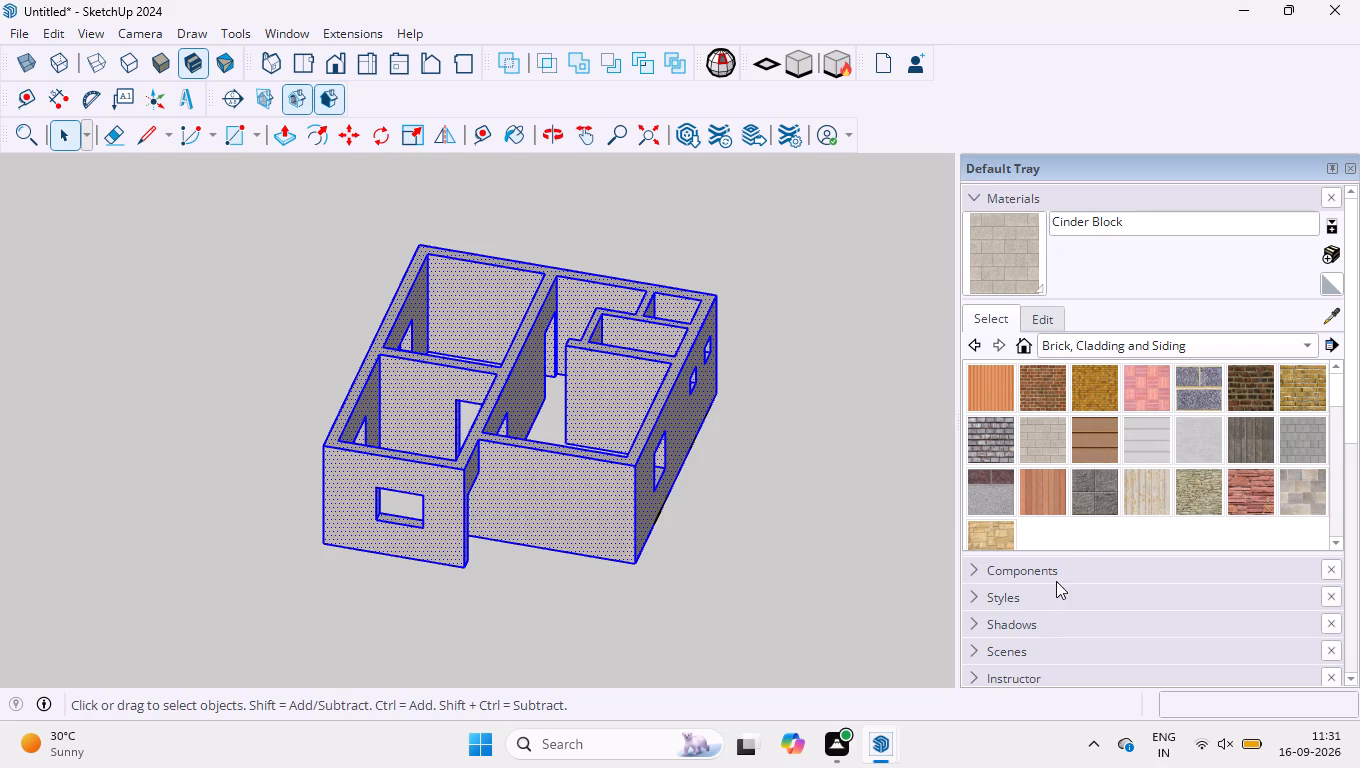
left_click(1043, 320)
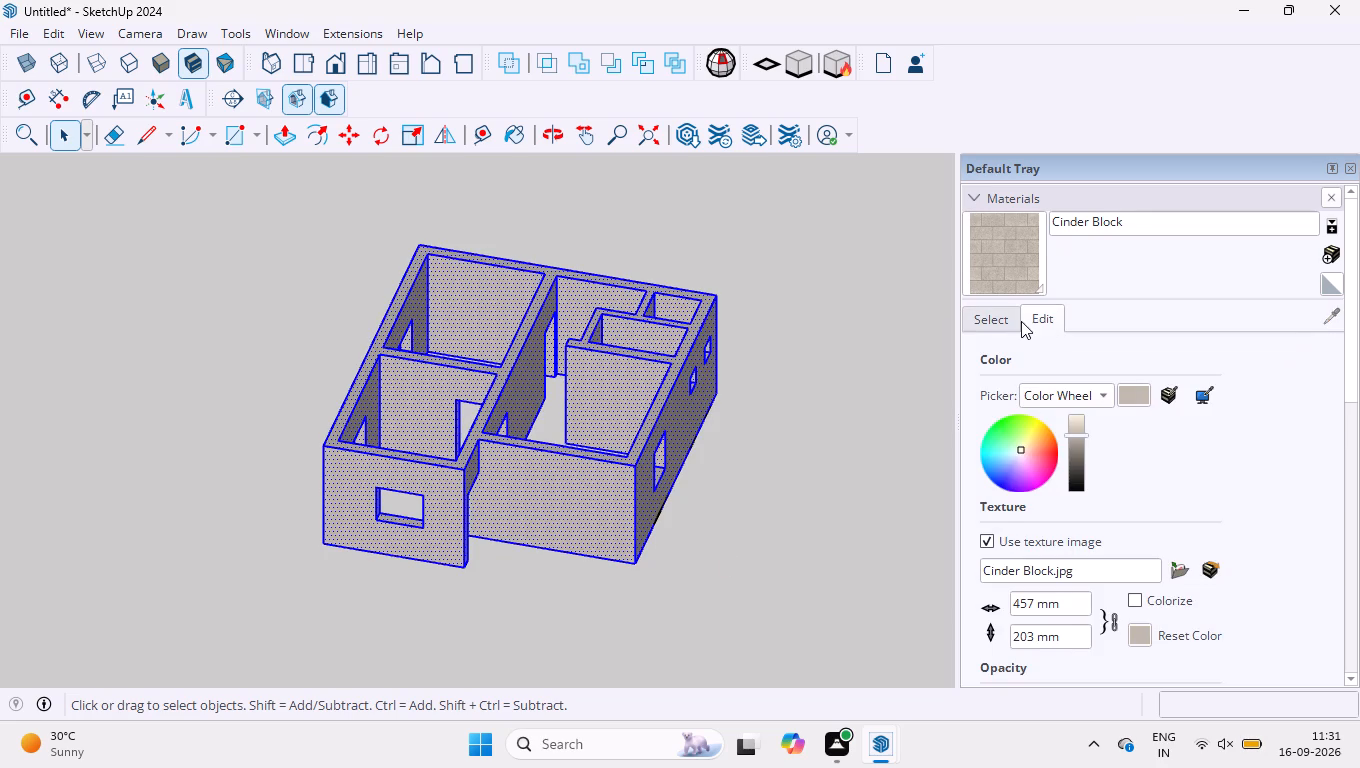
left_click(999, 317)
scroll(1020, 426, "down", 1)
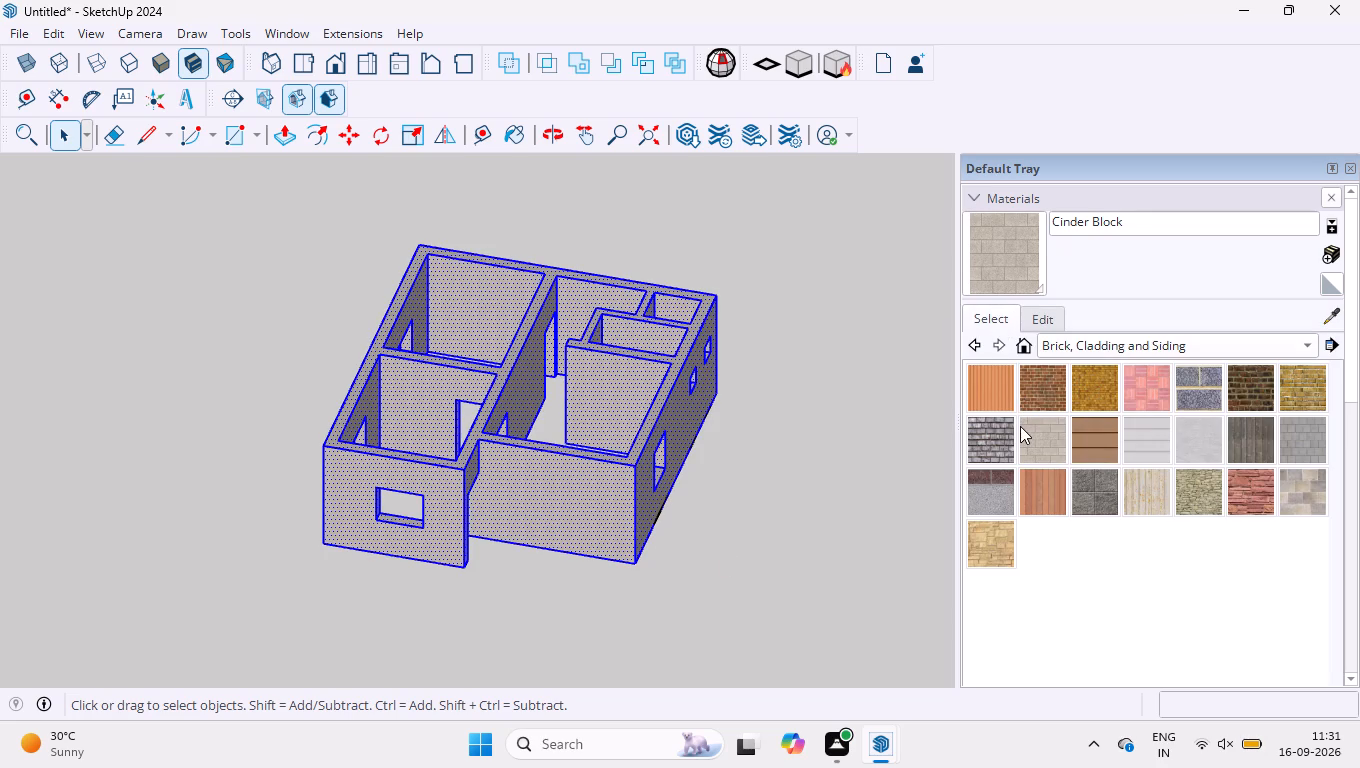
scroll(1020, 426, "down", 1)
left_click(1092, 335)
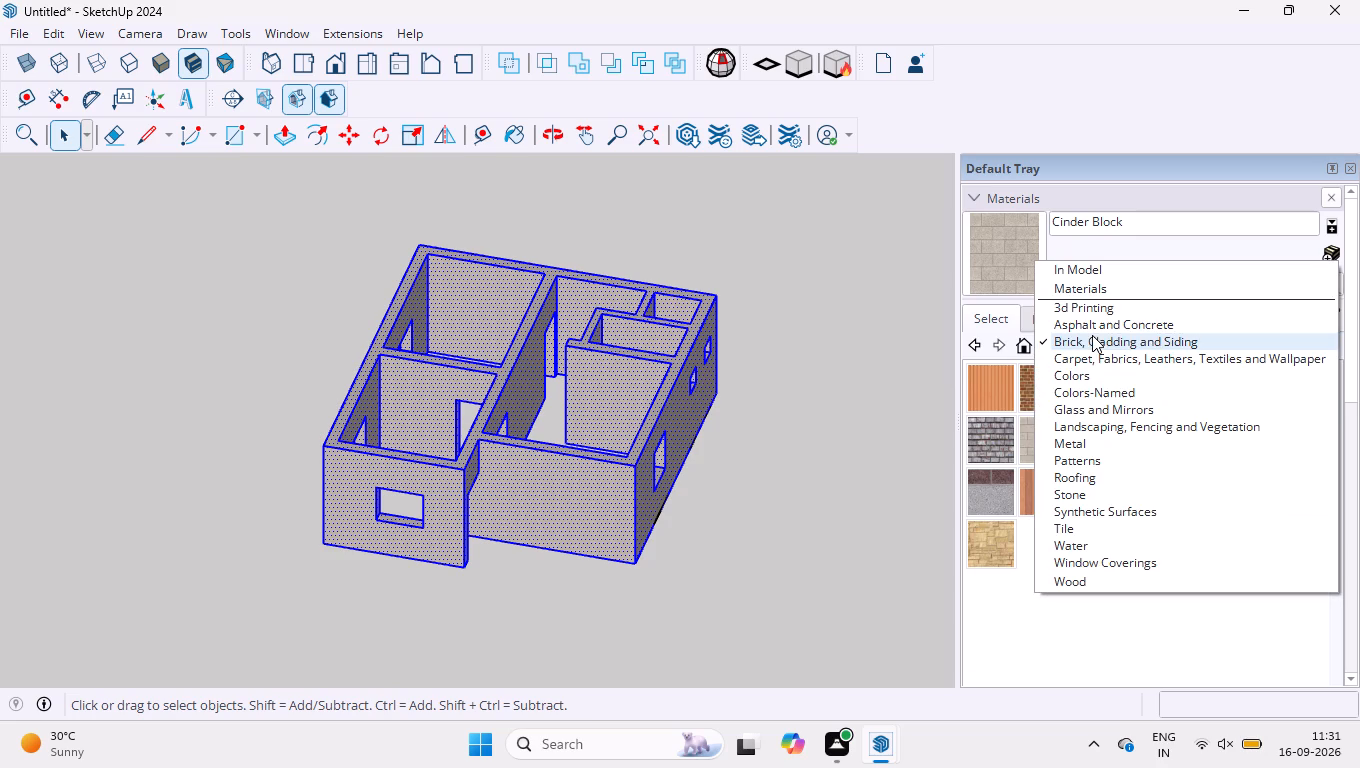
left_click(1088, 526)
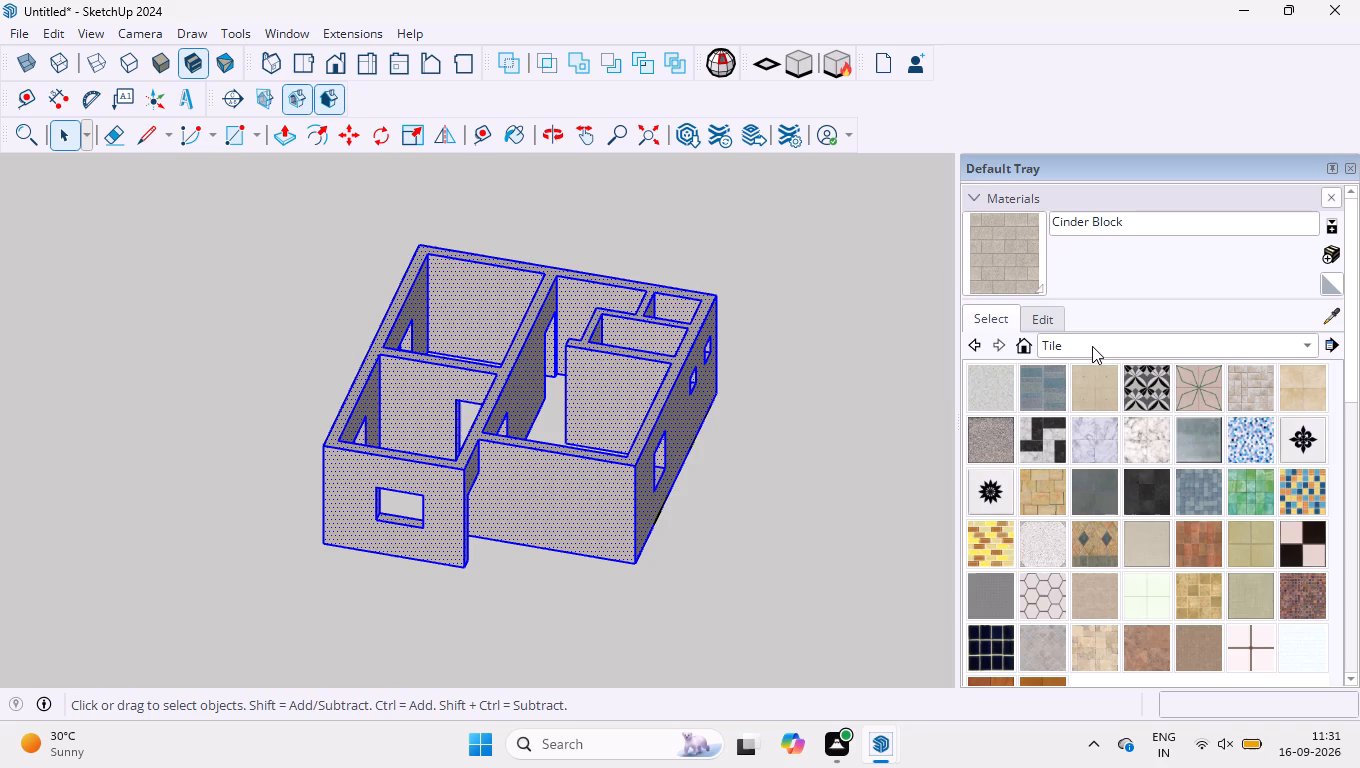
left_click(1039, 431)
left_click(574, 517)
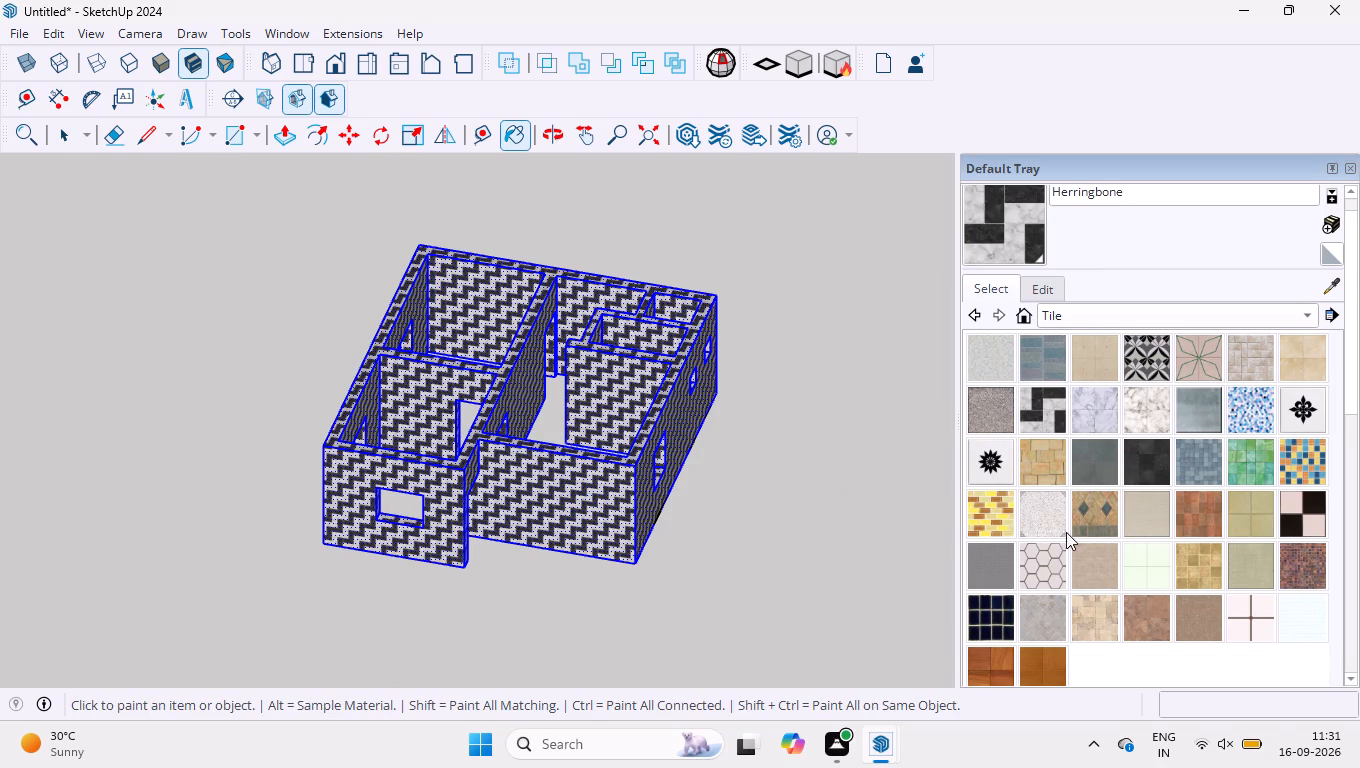
Repaint all the selected walls with the Tile Hexagon White material.
left_click(1036, 565)
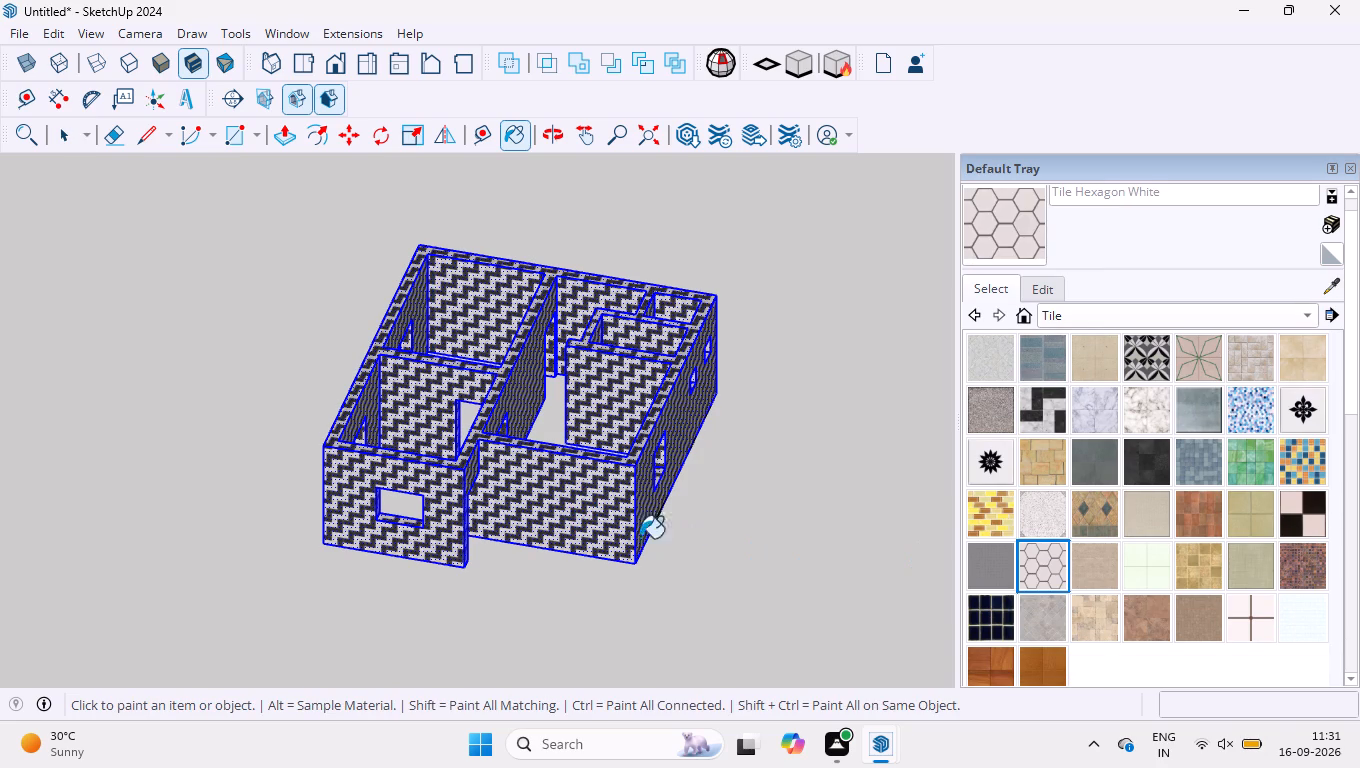
left_click(587, 532)
scroll(587, 530, "up", 1)
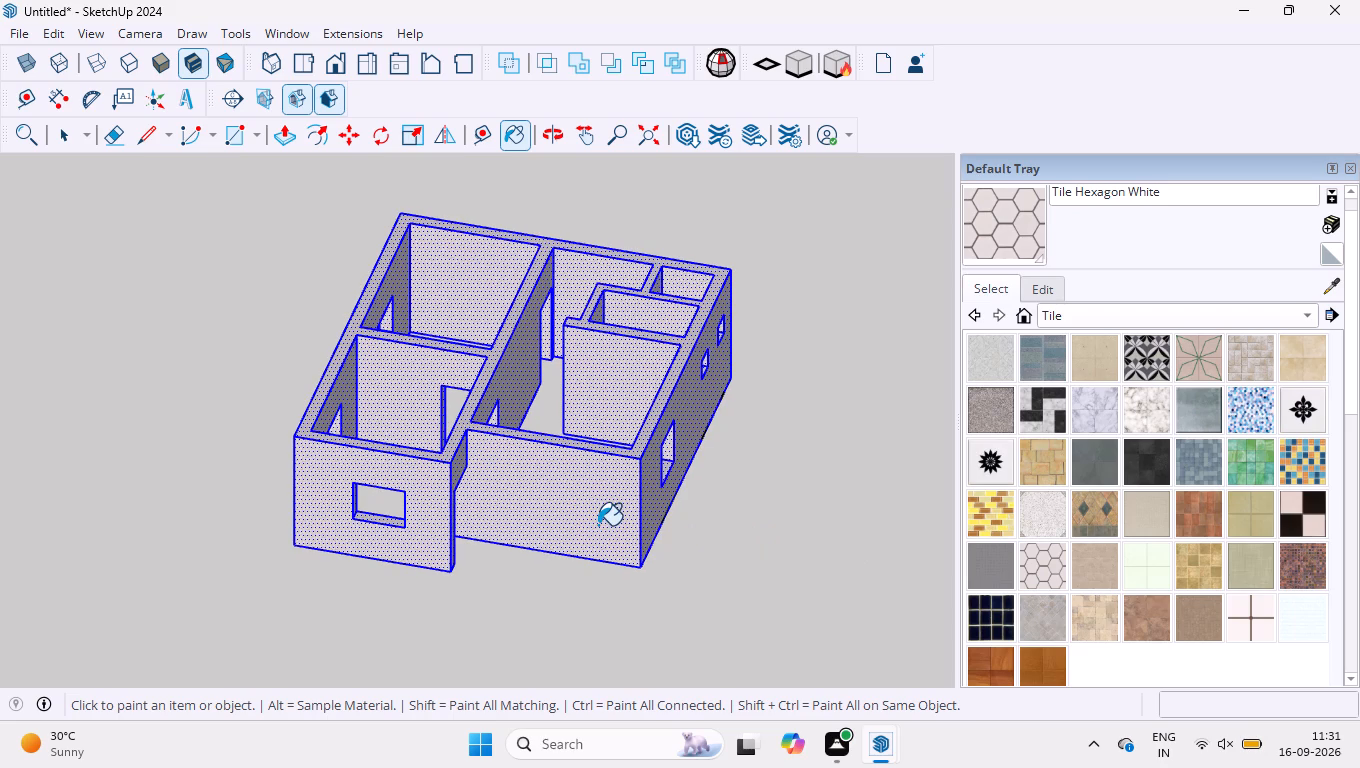
left_click(598, 525)
left_click(1050, 564)
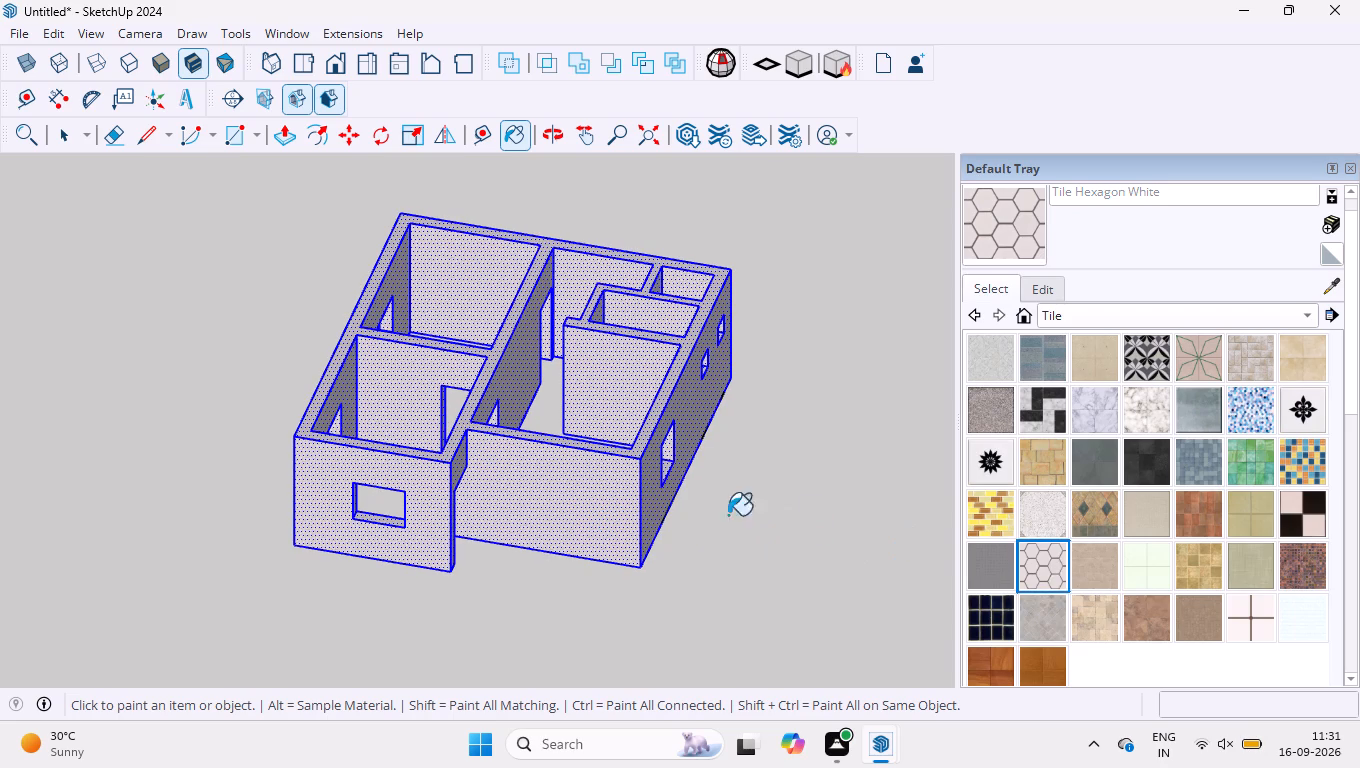
left_click(599, 499)
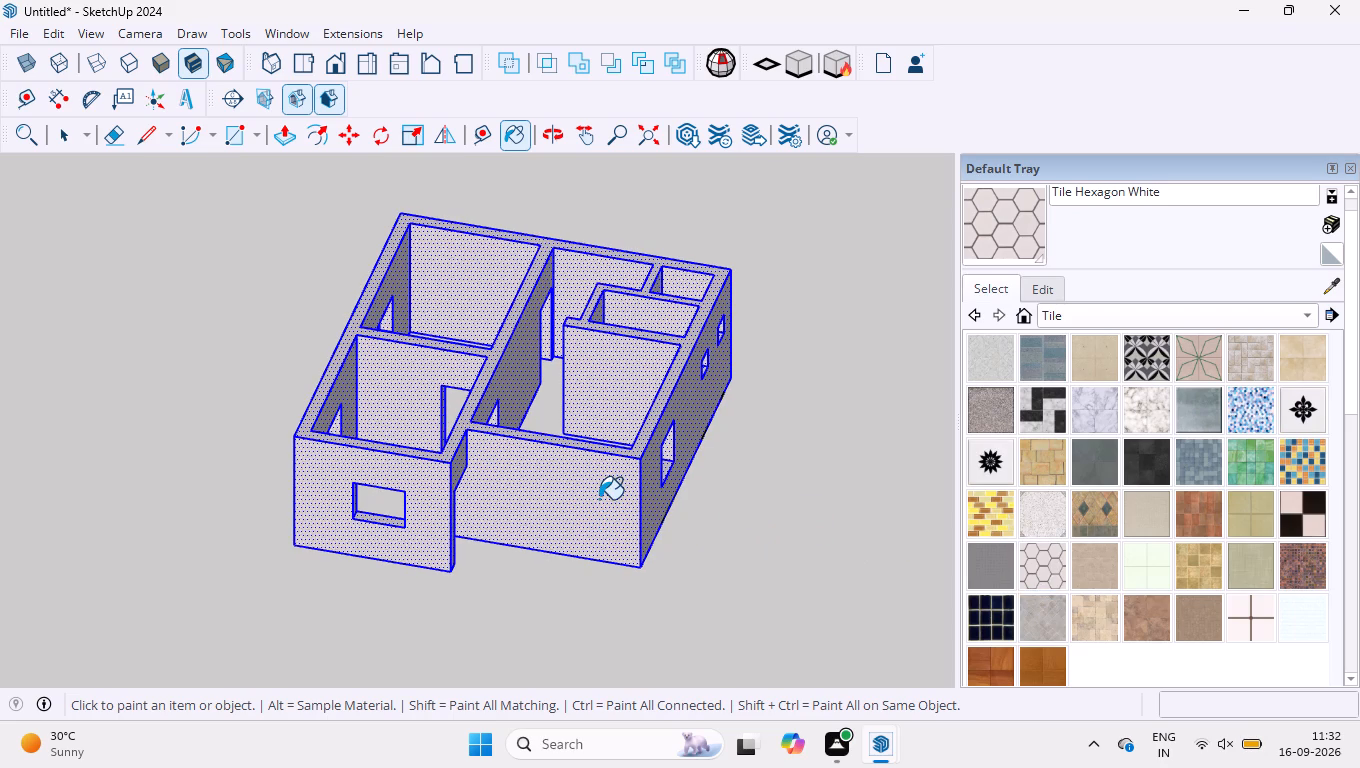
left_click(600, 499)
key("Return")
Close the materials tray and clear the wall selection.
left_click(845, 625)
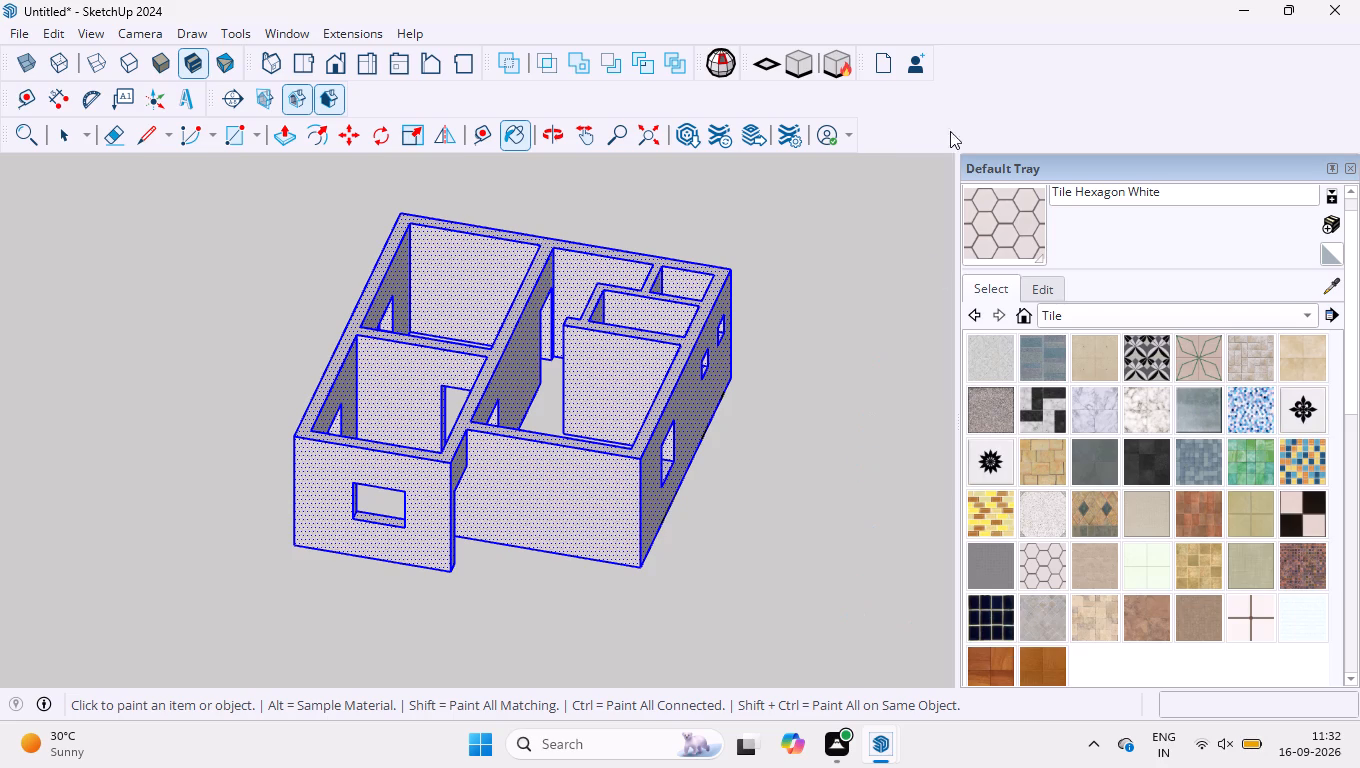
left_click(1352, 170)
key("space")
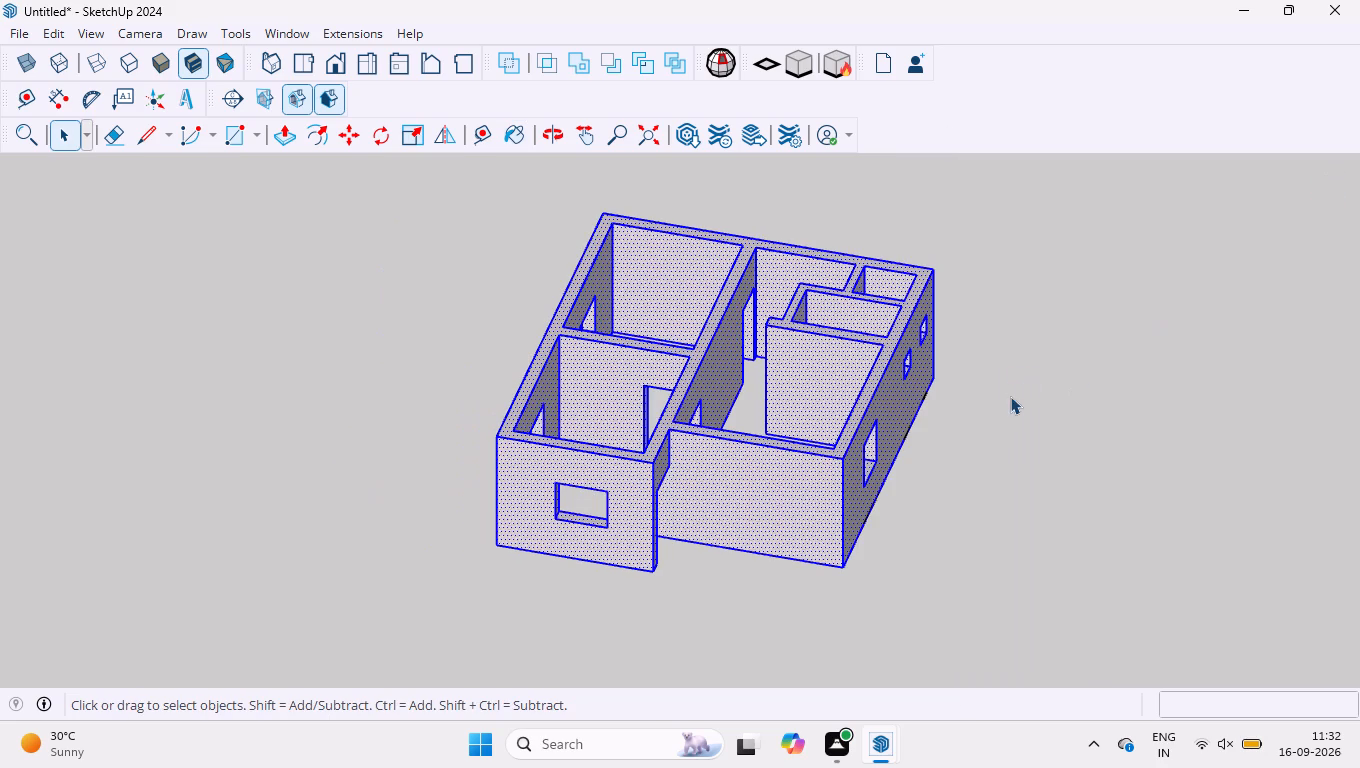
left_click(1001, 403)
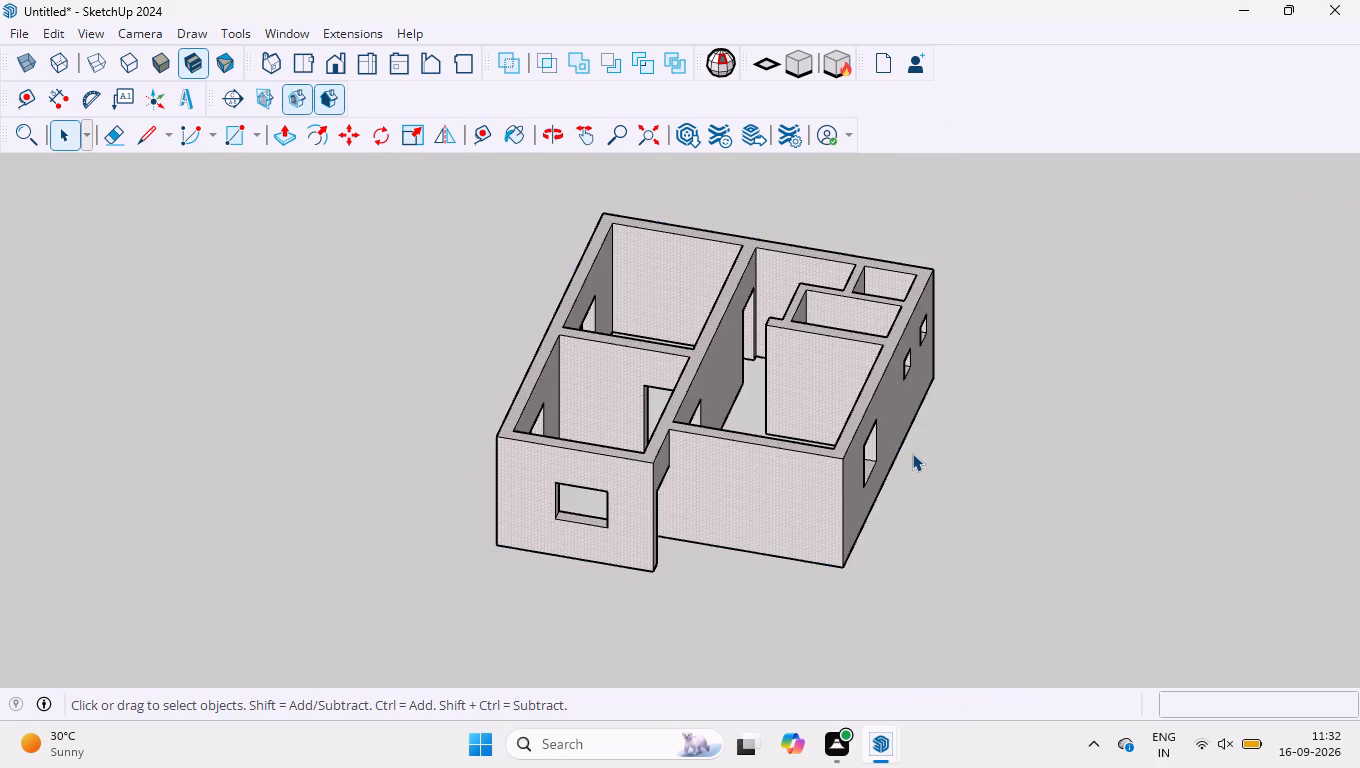
Examine the Tile Hexagon White texture on the walls from several sides of the house.
middle_click_drag(1043, 502, 697, 486)
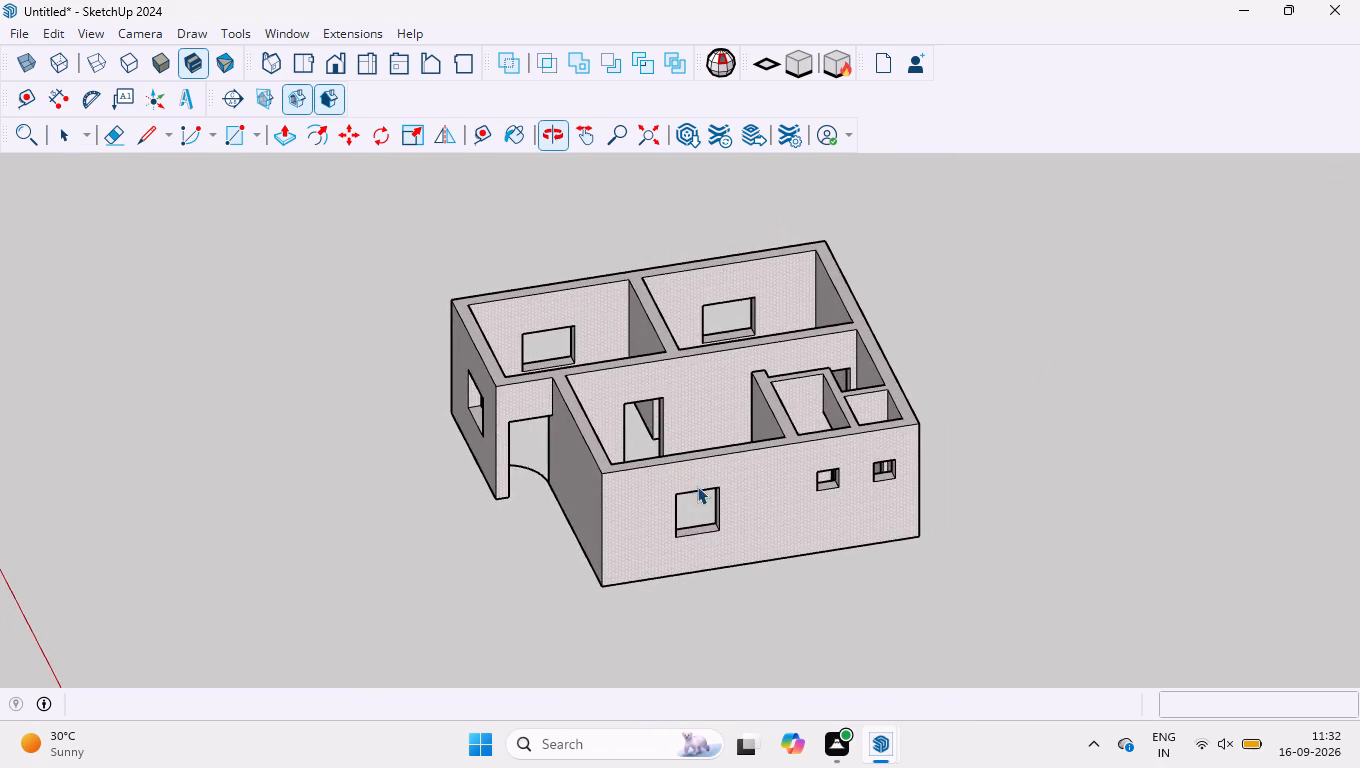
scroll(720, 555, "up", 7)
scroll(713, 506, "down", 10)
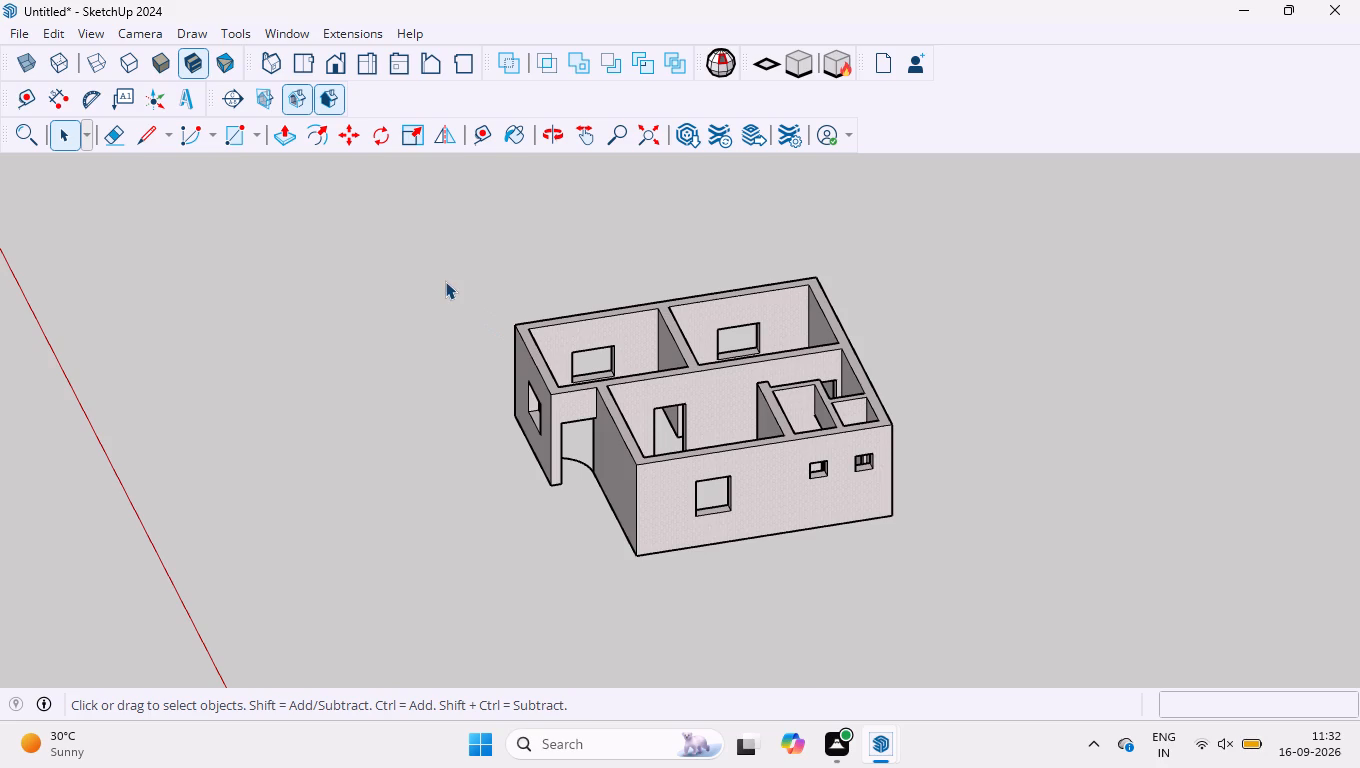
middle_click_drag(433, 337, 773, 500)
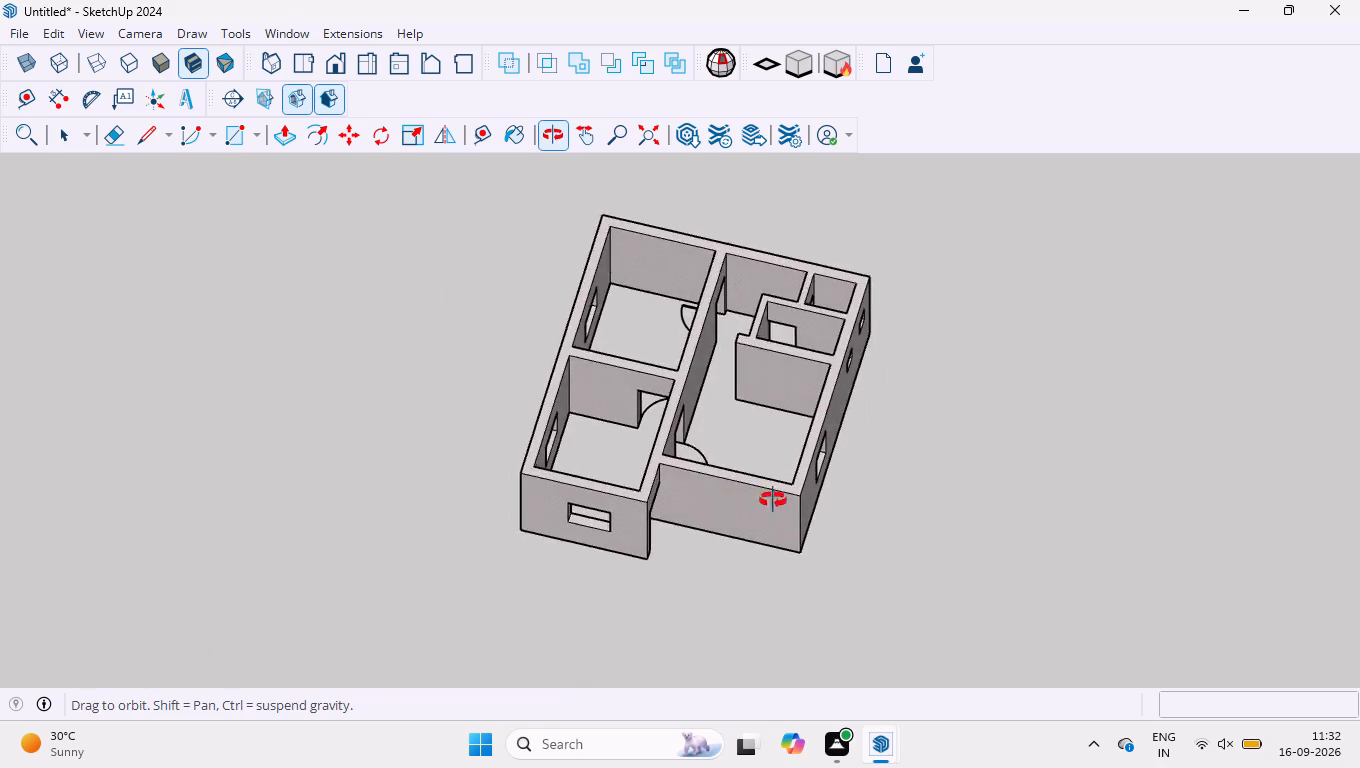
middle_click_drag(773, 500, 720, 438)
scroll(728, 328, "up", 2)
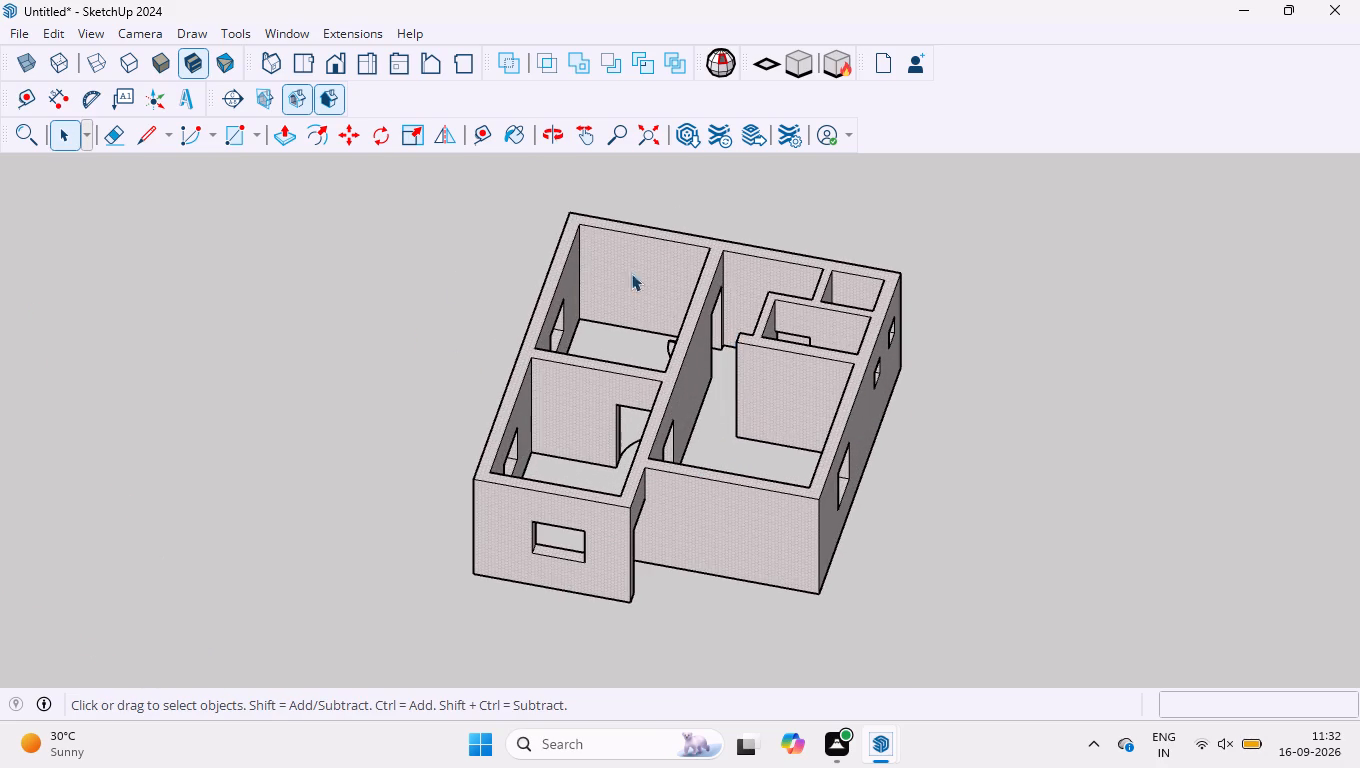
scroll(545, 397, "down", 4)
Select the whole house model and make it a single group, then clear the selection.
left_click_drag(396, 187, 862, 660)
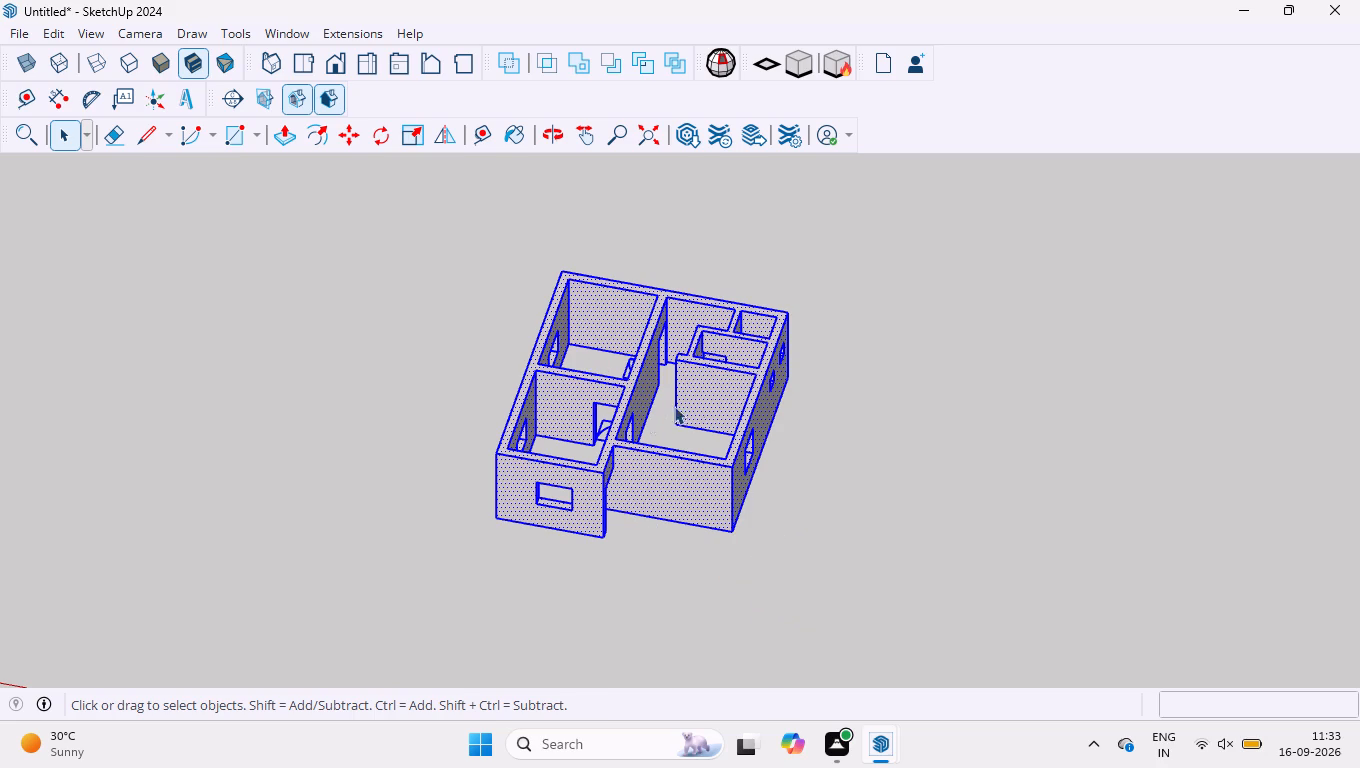
right_click(707, 398)
left_click(764, 217)
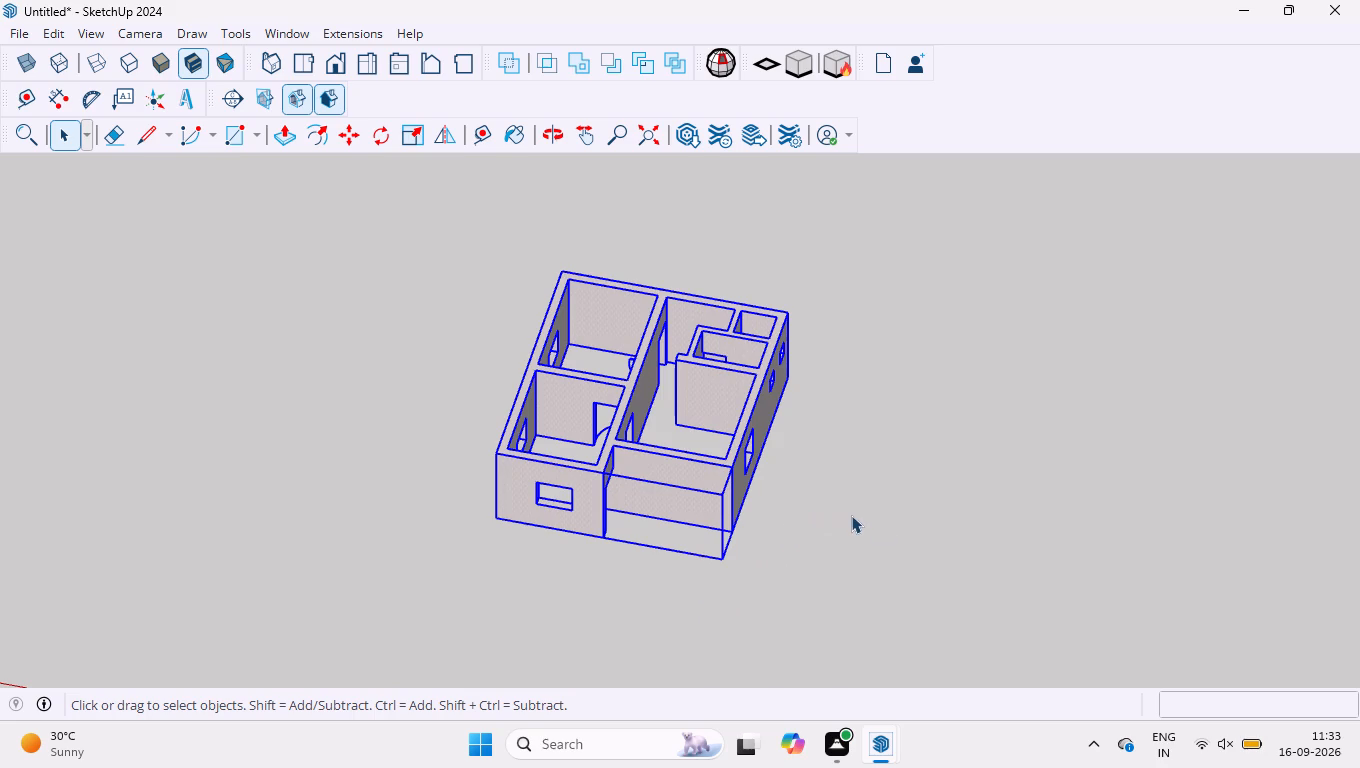
left_click(993, 543)
middle_click_drag(974, 553, 604, 566)
left_click(697, 470)
right_click(653, 575)
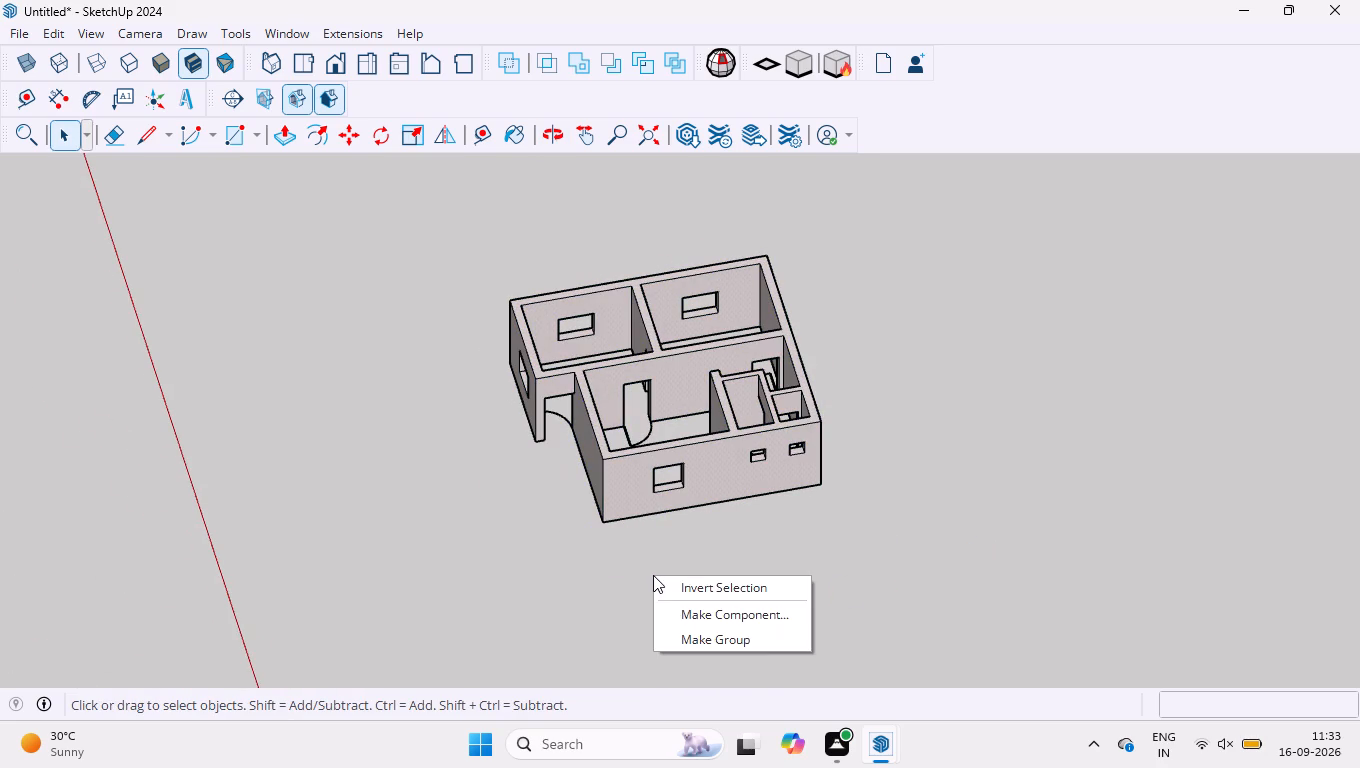
left_click(653, 575)
Draw a rectangle of about 1146 × 1000 mm corner to corner over the large window opening in the wall with the two ventilators.
scroll(733, 425, "up", 11)
scroll(553, 663, "up", 1)
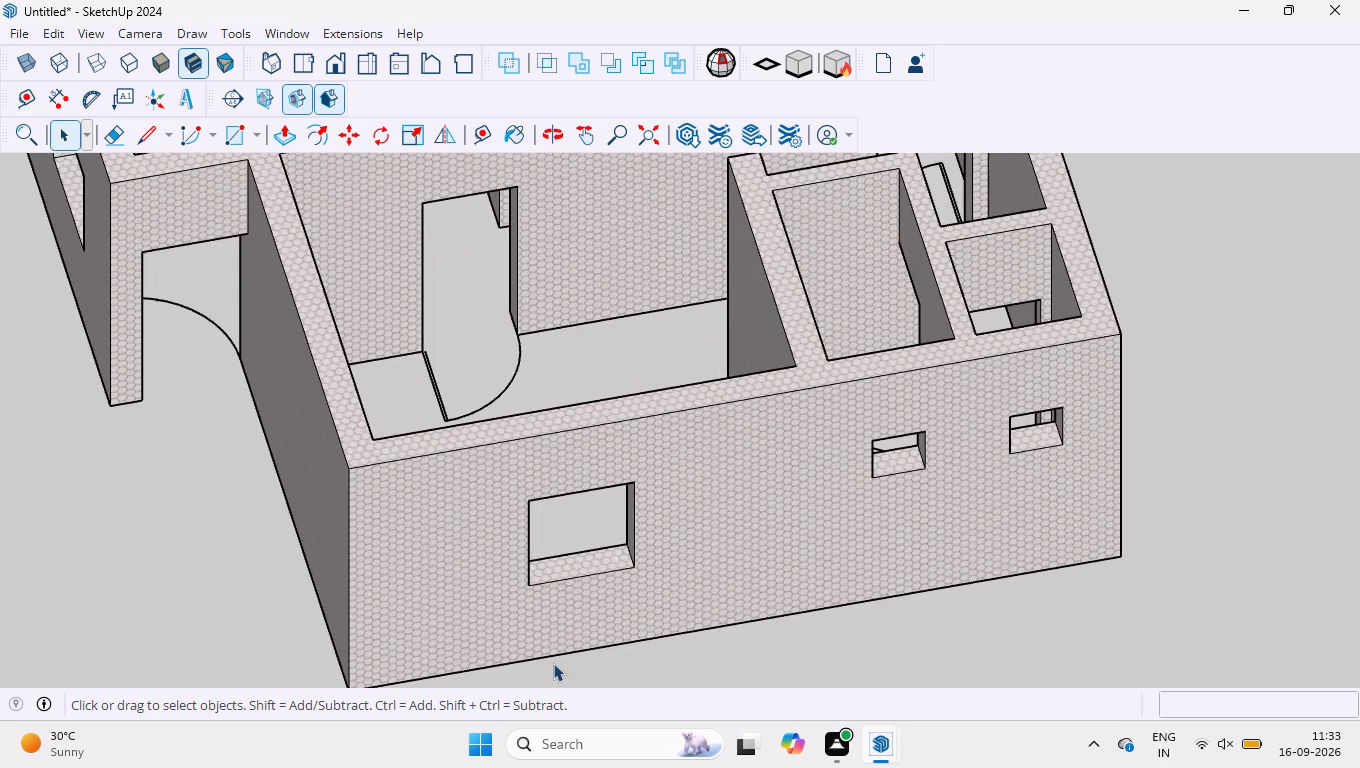
middle_click_drag(554, 656, 559, 544)
scroll(614, 592, "up", 3)
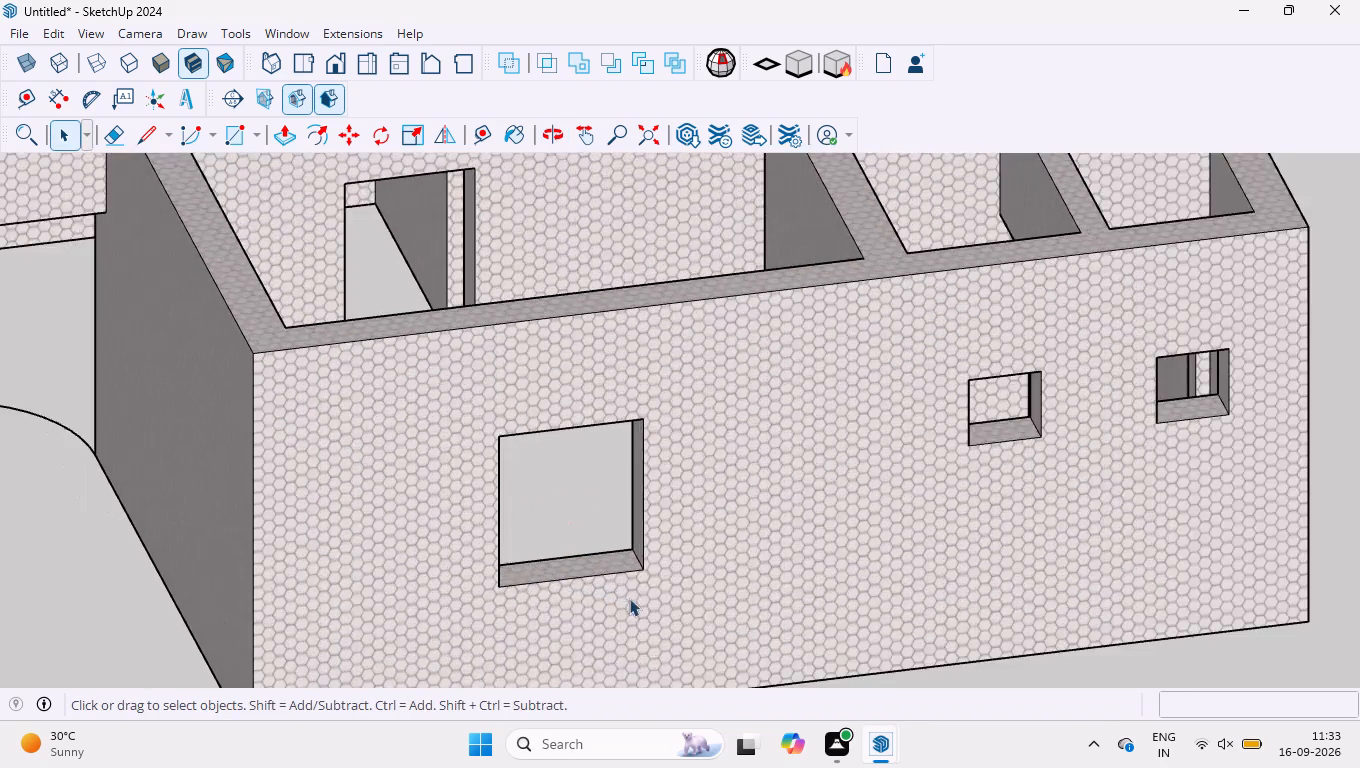
scroll(638, 597, "up", 6)
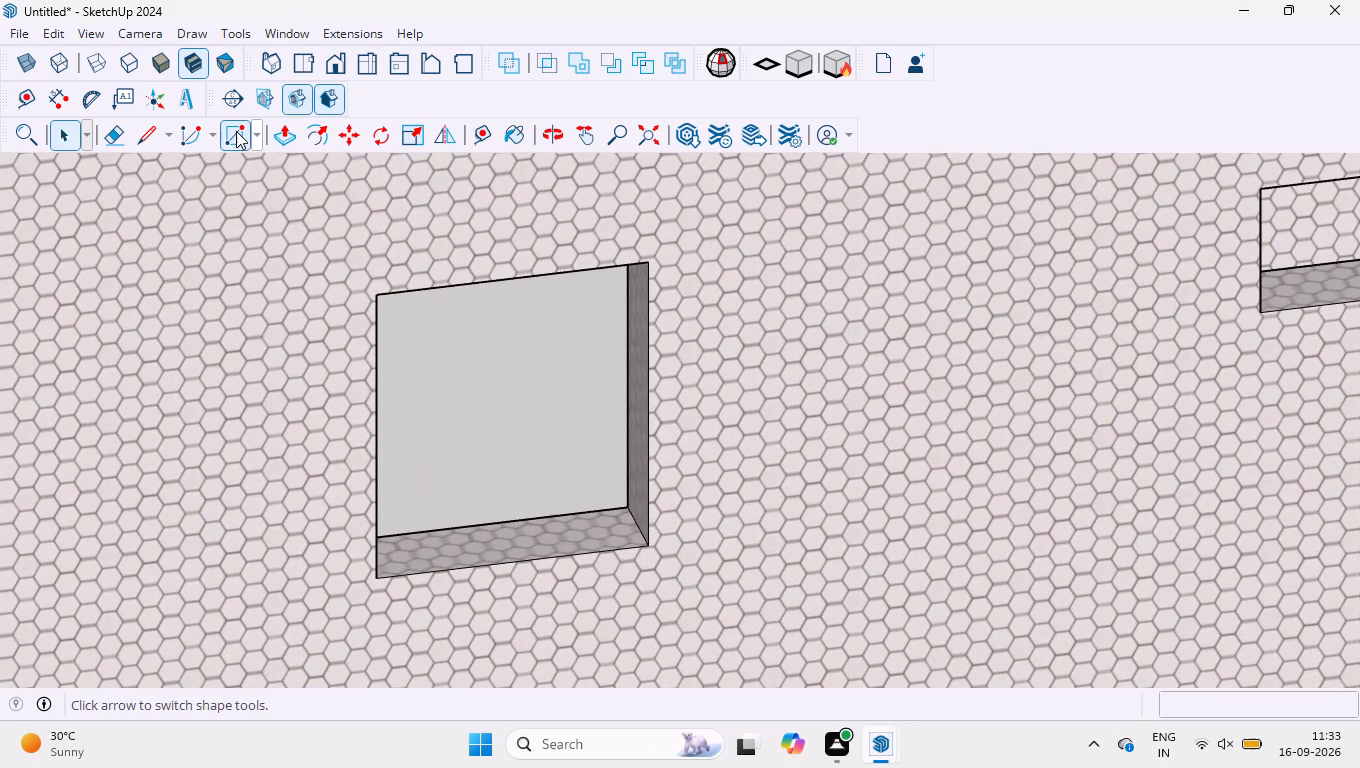
left_click(236, 131)
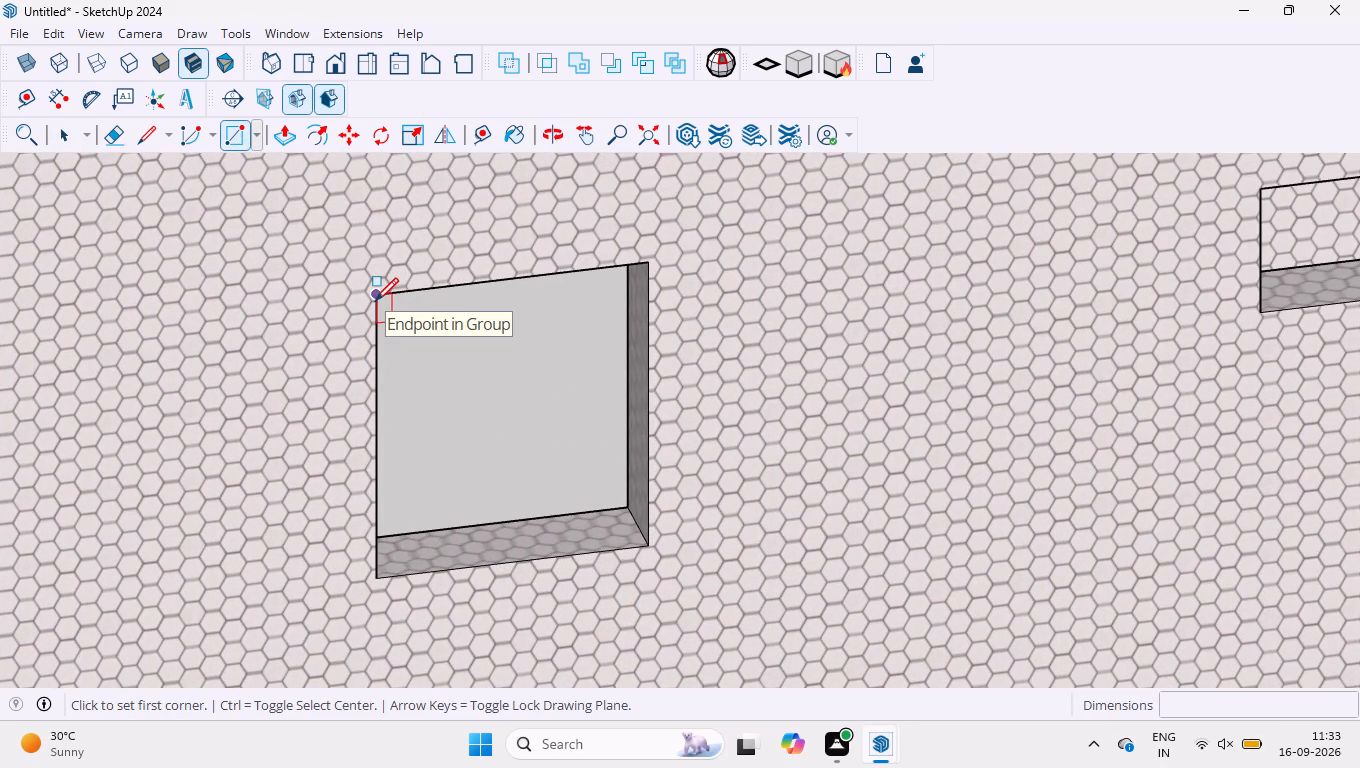
left_click(375, 301)
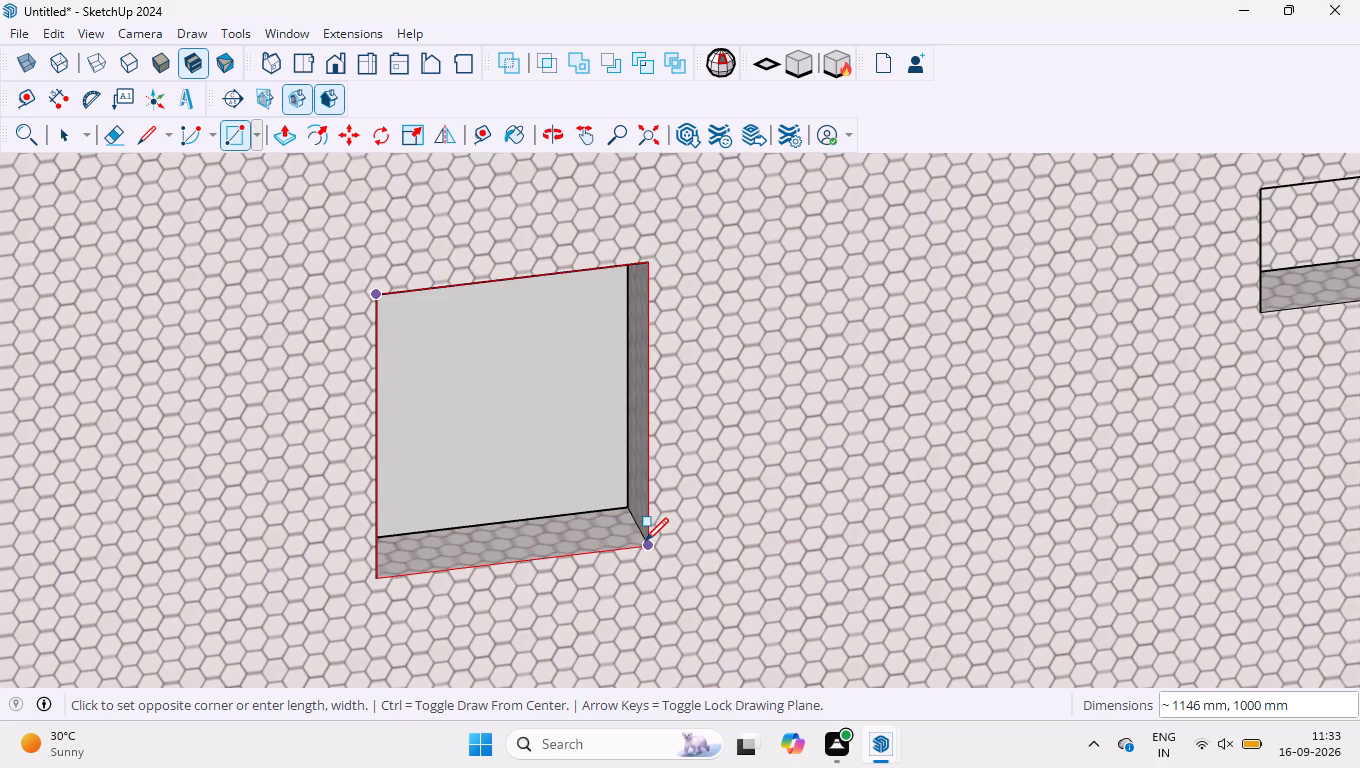
left_click(646, 543)
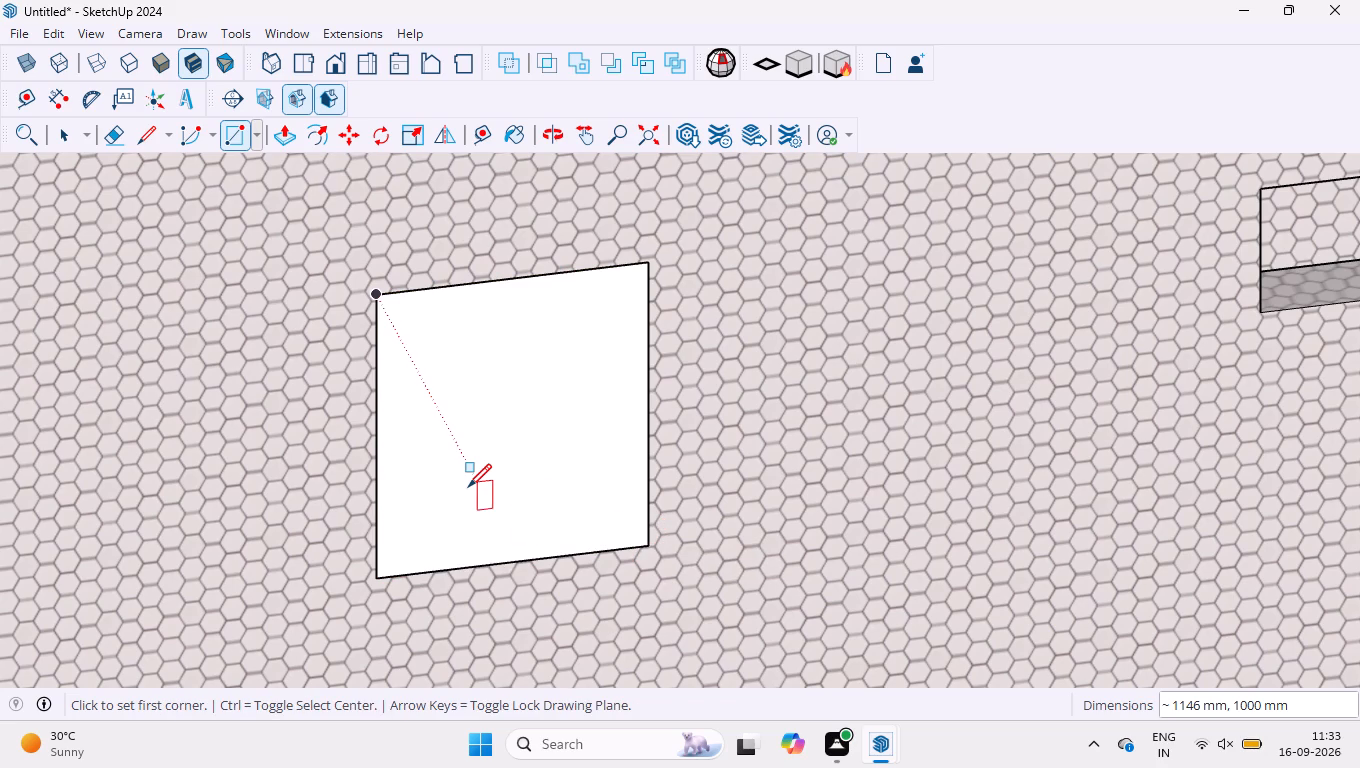
key("space")
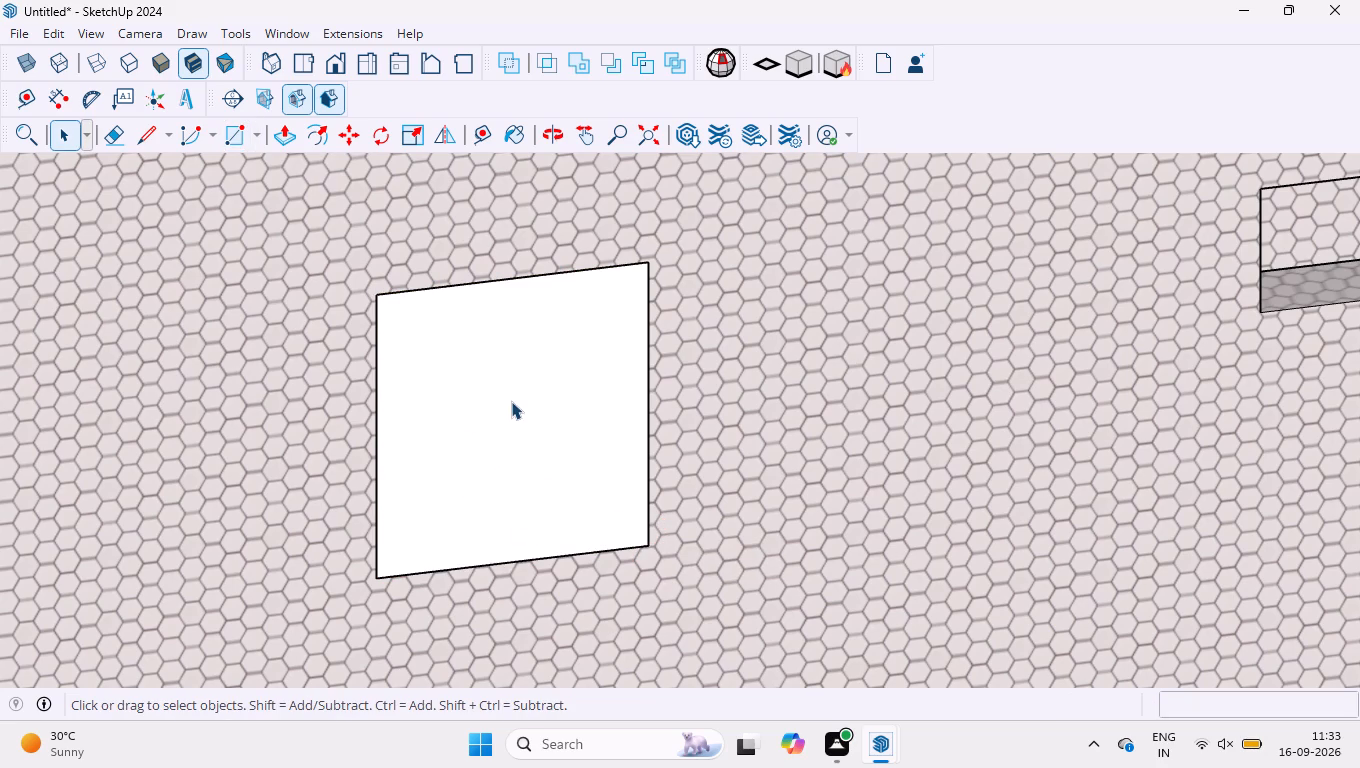
Move the new rectangular face out of the window opening to the empty space outside the house.
left_click(511, 401)
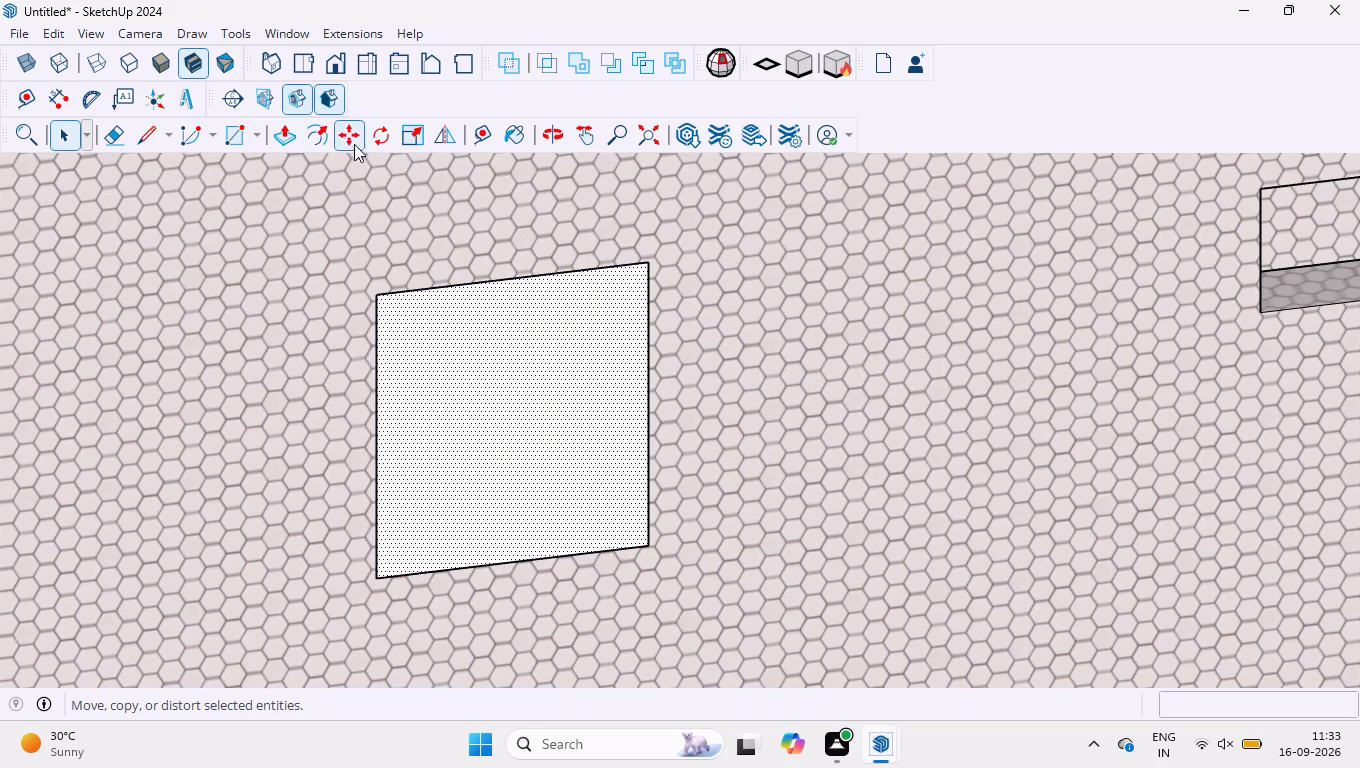
left_click(341, 141)
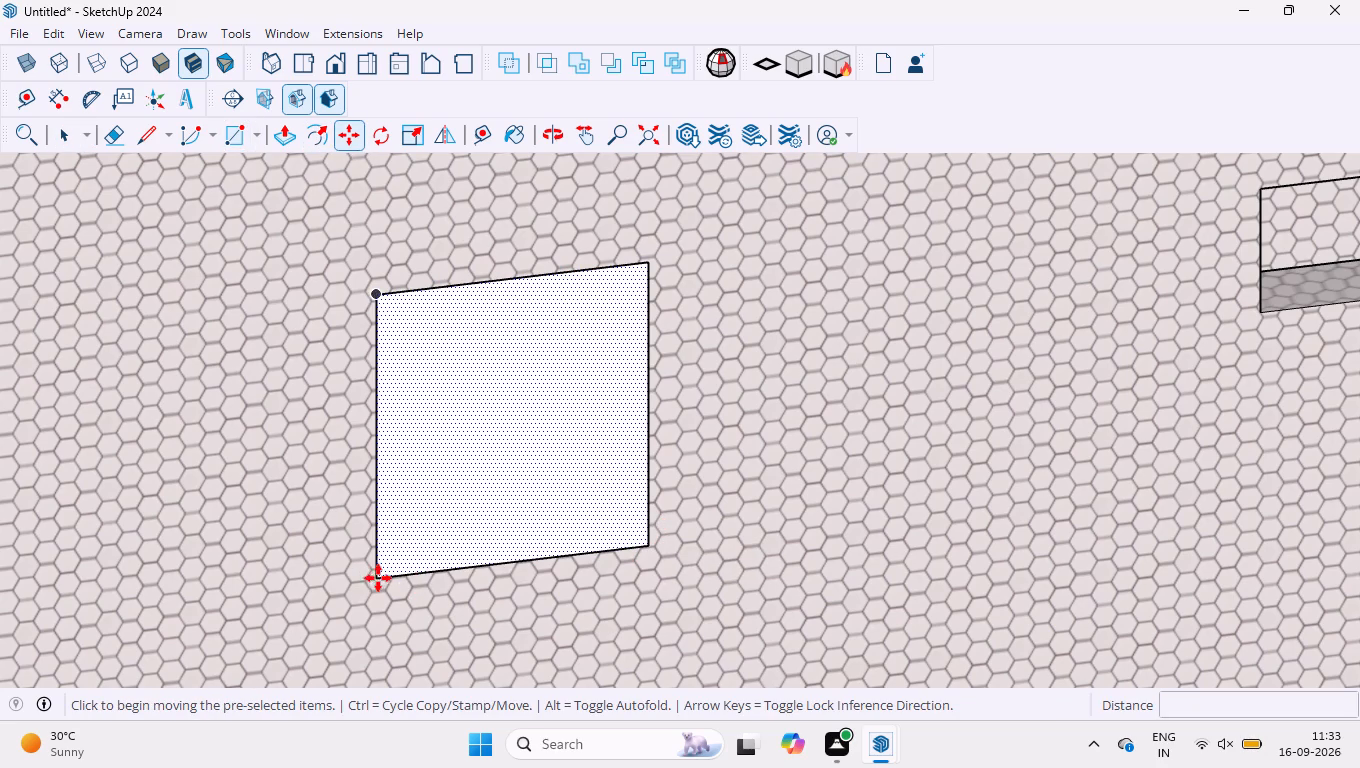
left_click(379, 578)
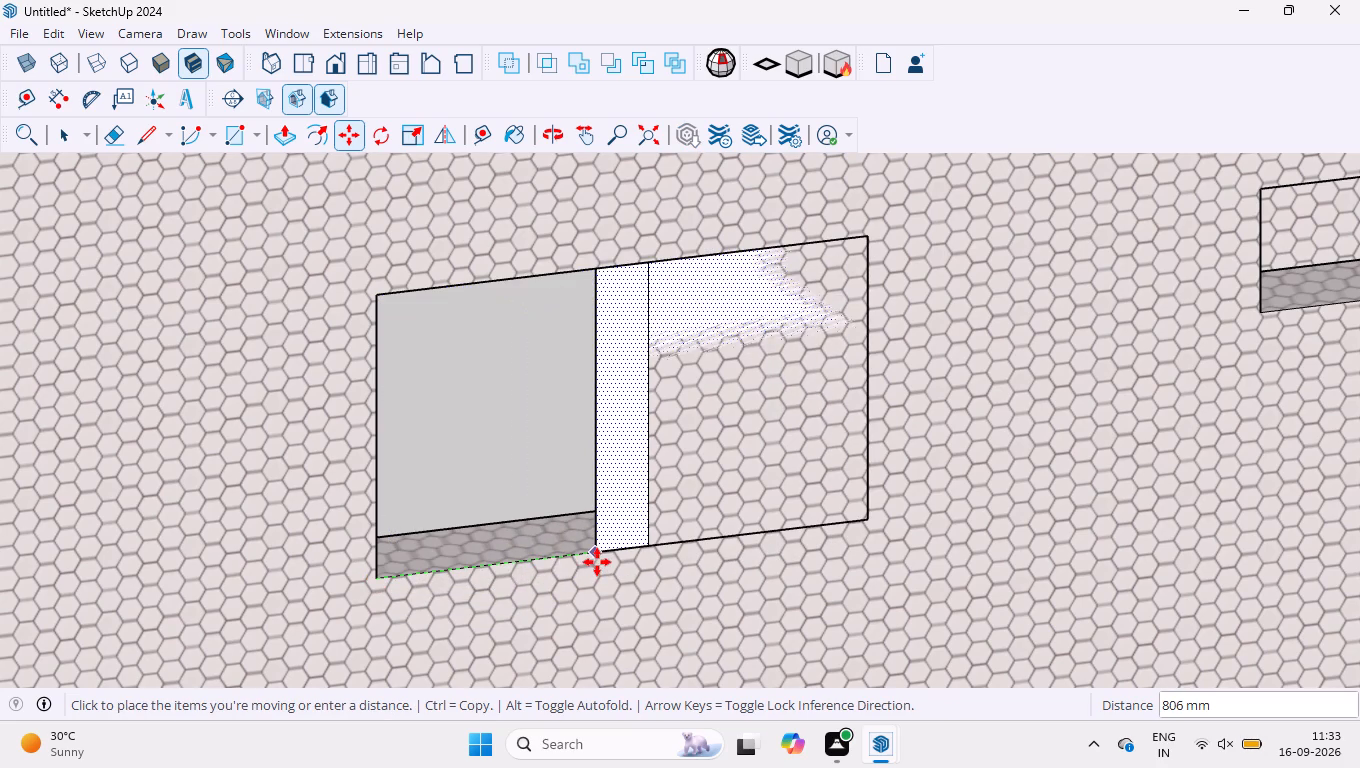
scroll(593, 541, "down", 8)
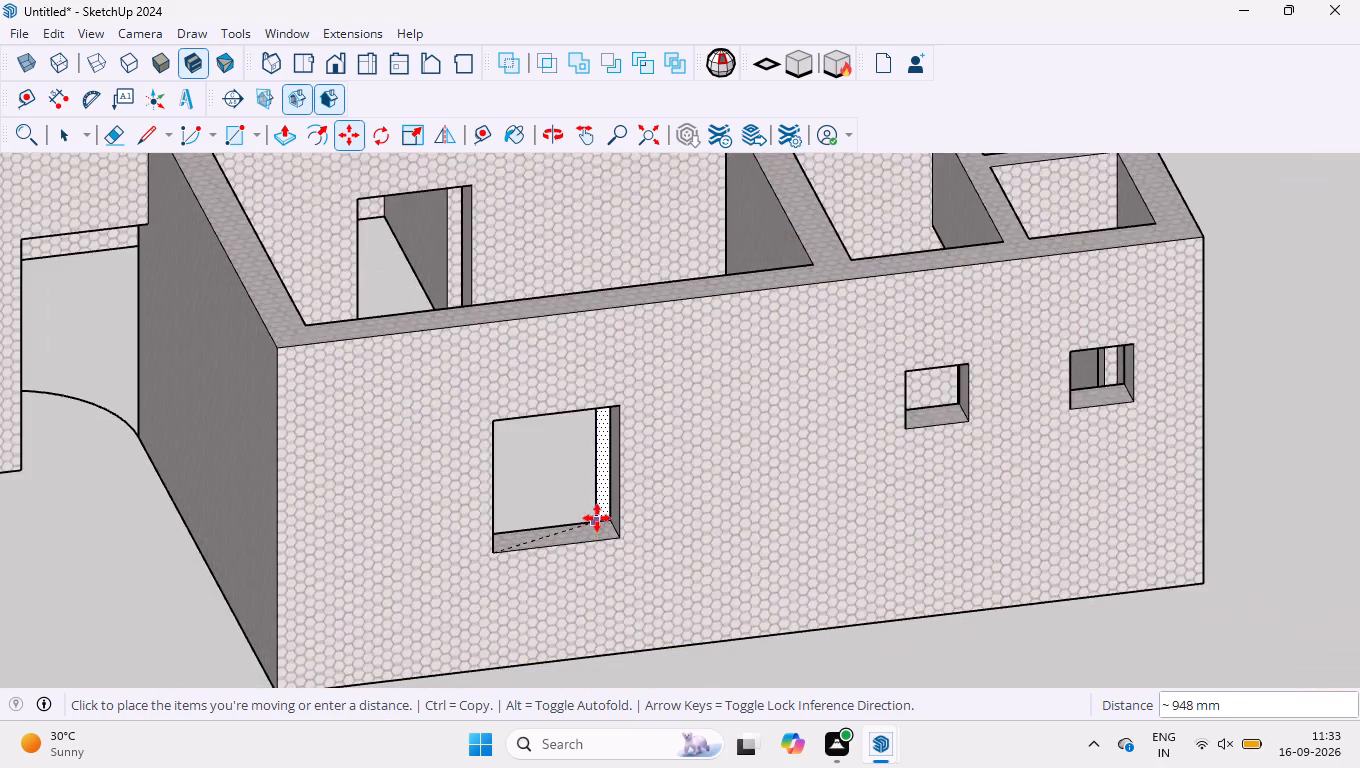
scroll(597, 518, "down", 15)
middle_click_drag(636, 531, 722, 493)
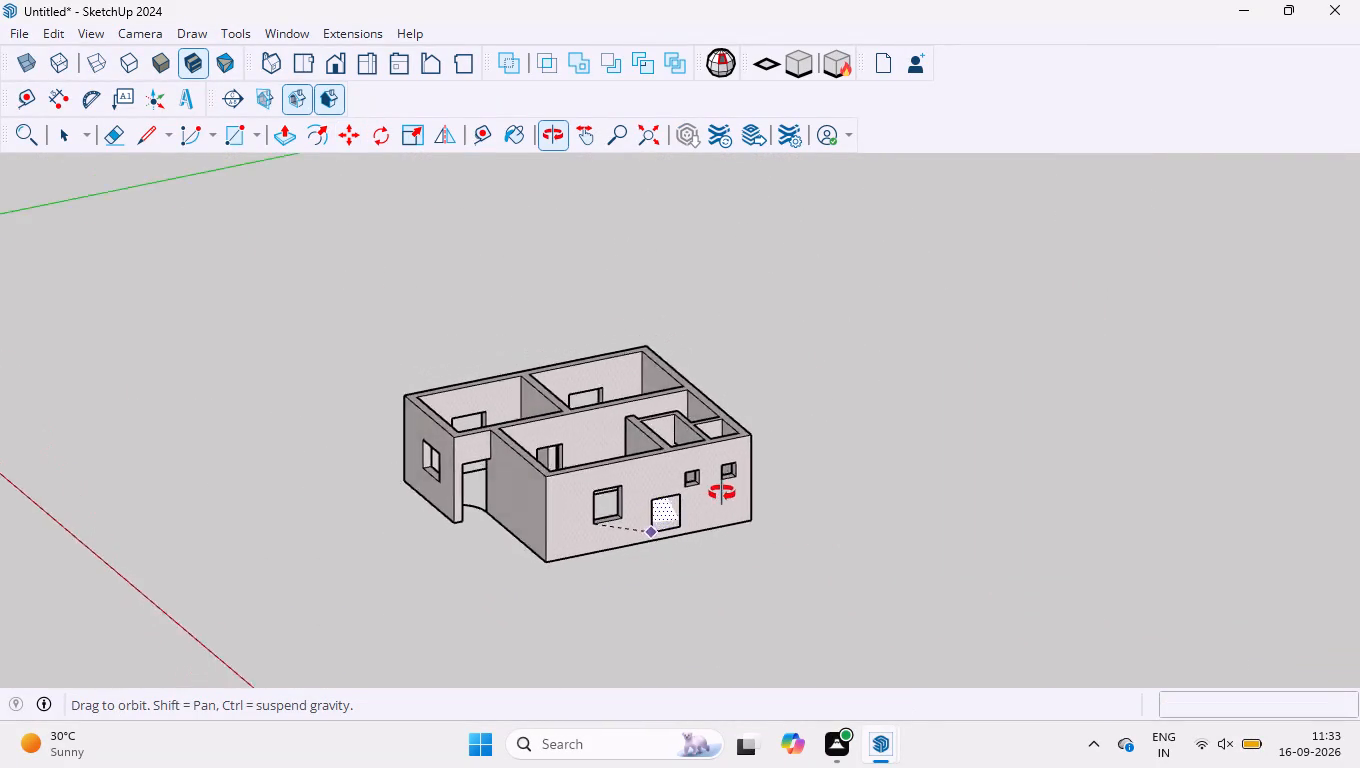
middle_click_drag(722, 493, 759, 442)
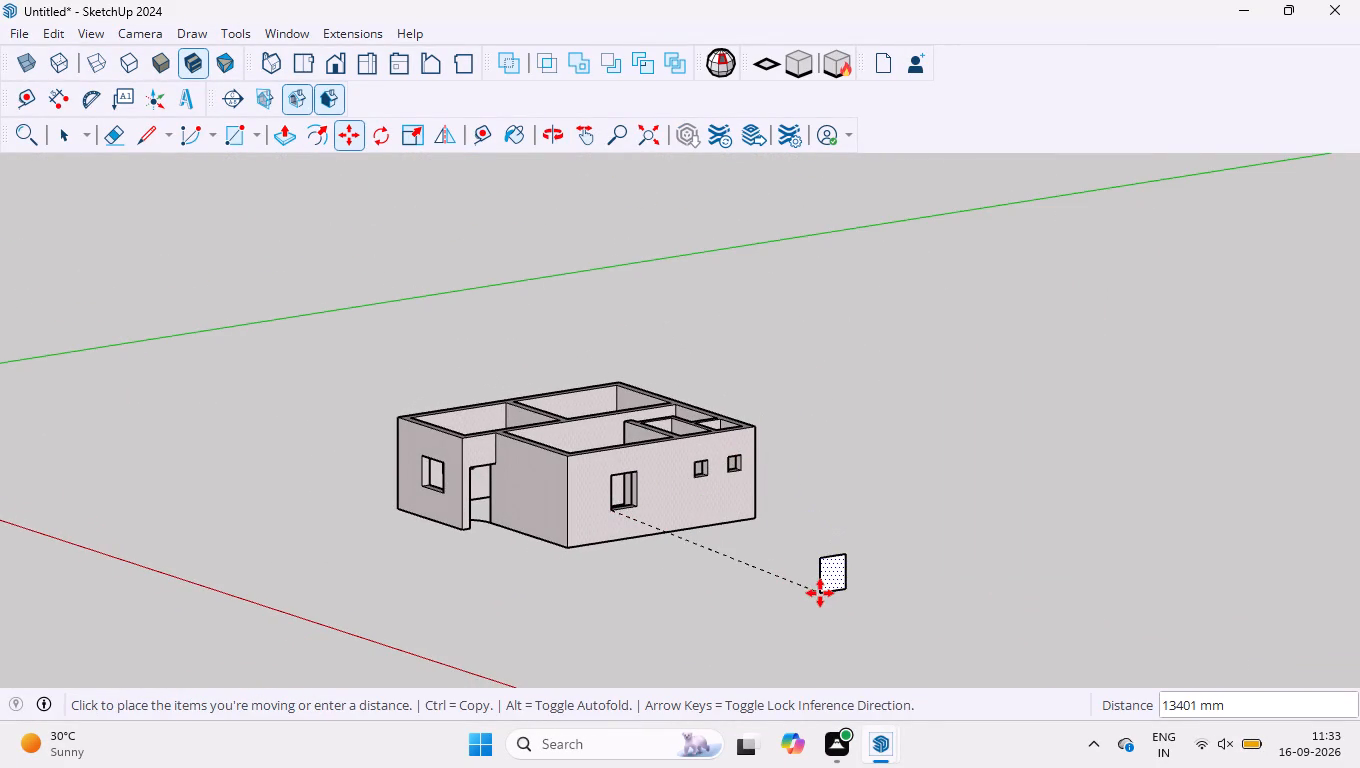
left_click(839, 609)
key("space")
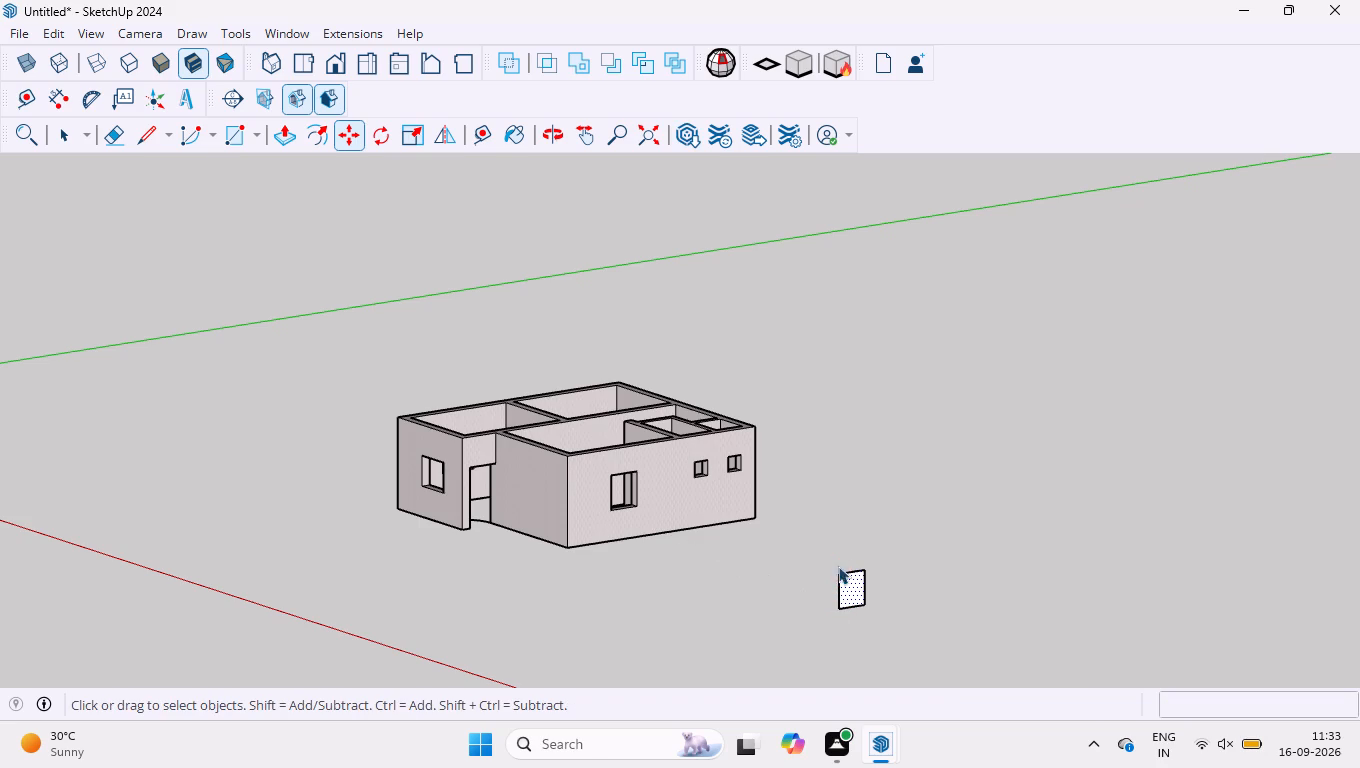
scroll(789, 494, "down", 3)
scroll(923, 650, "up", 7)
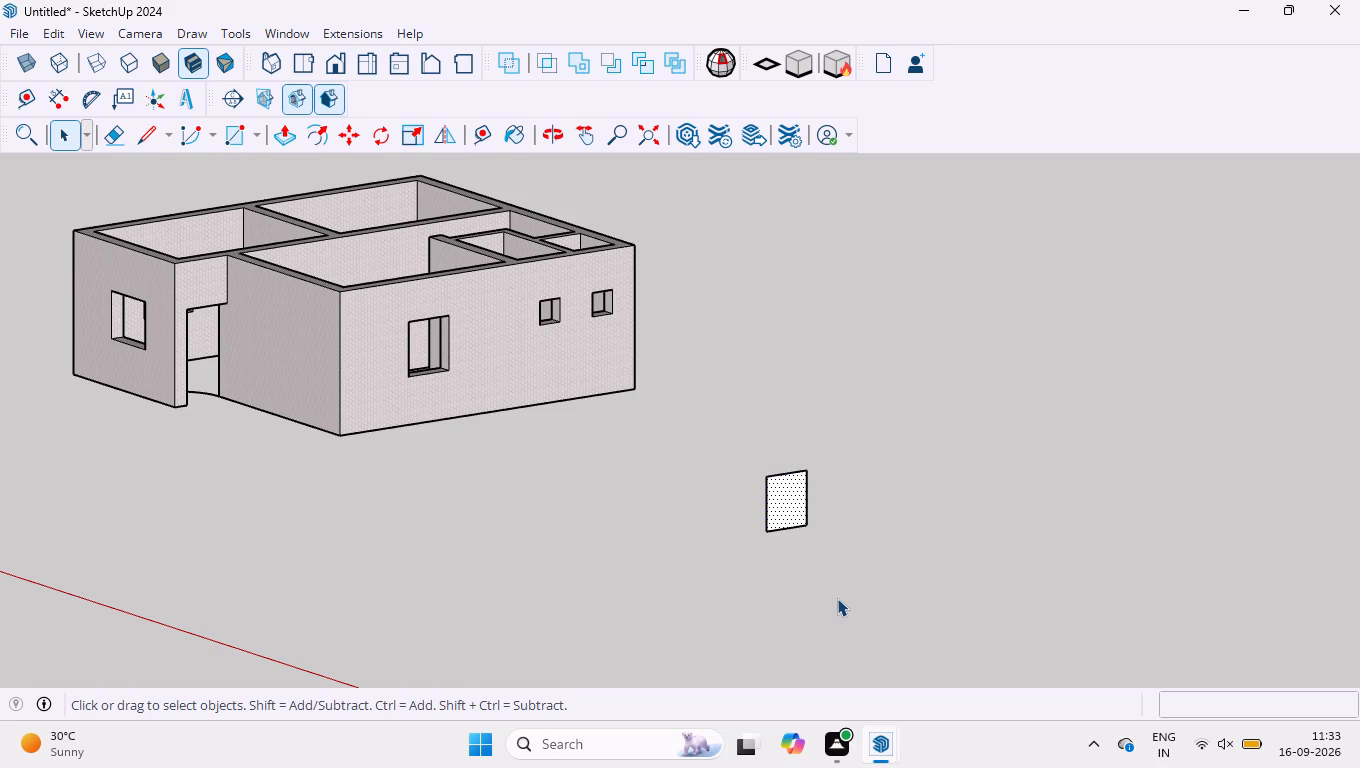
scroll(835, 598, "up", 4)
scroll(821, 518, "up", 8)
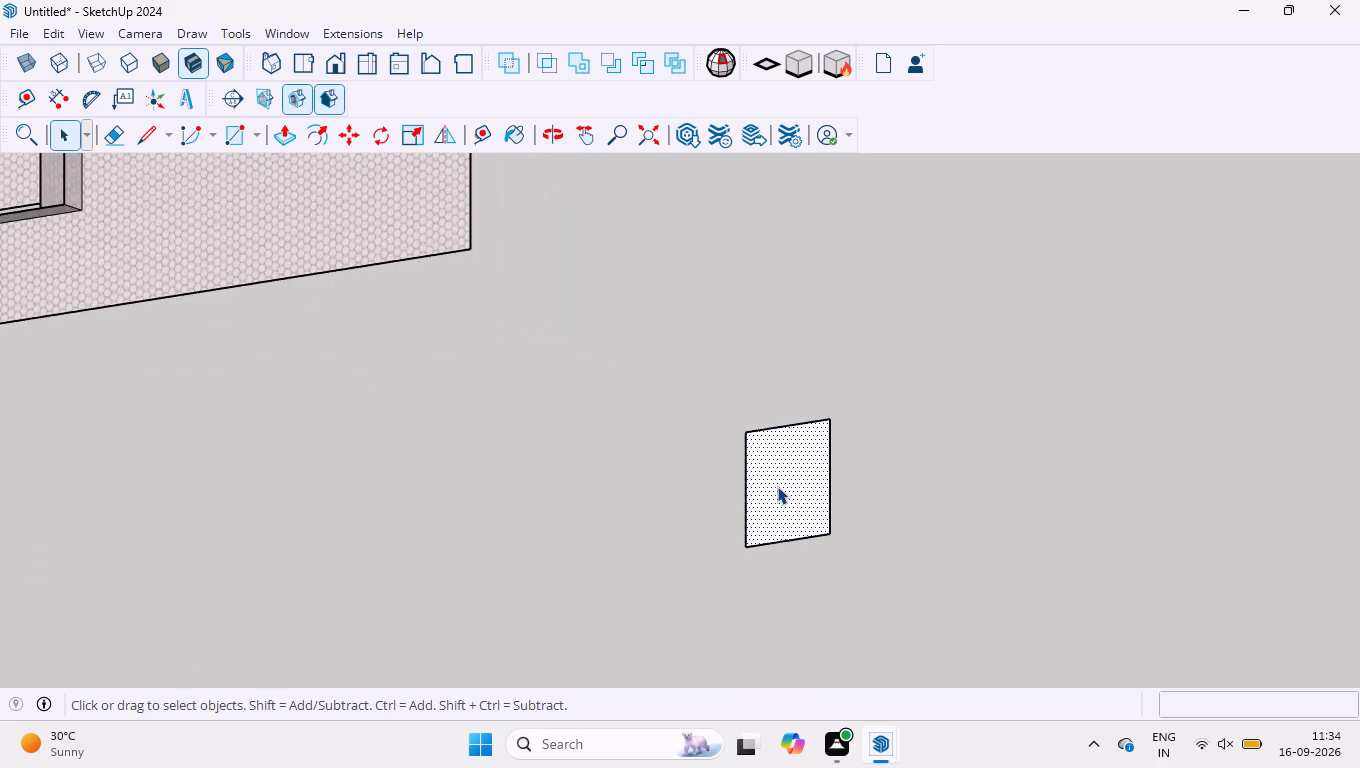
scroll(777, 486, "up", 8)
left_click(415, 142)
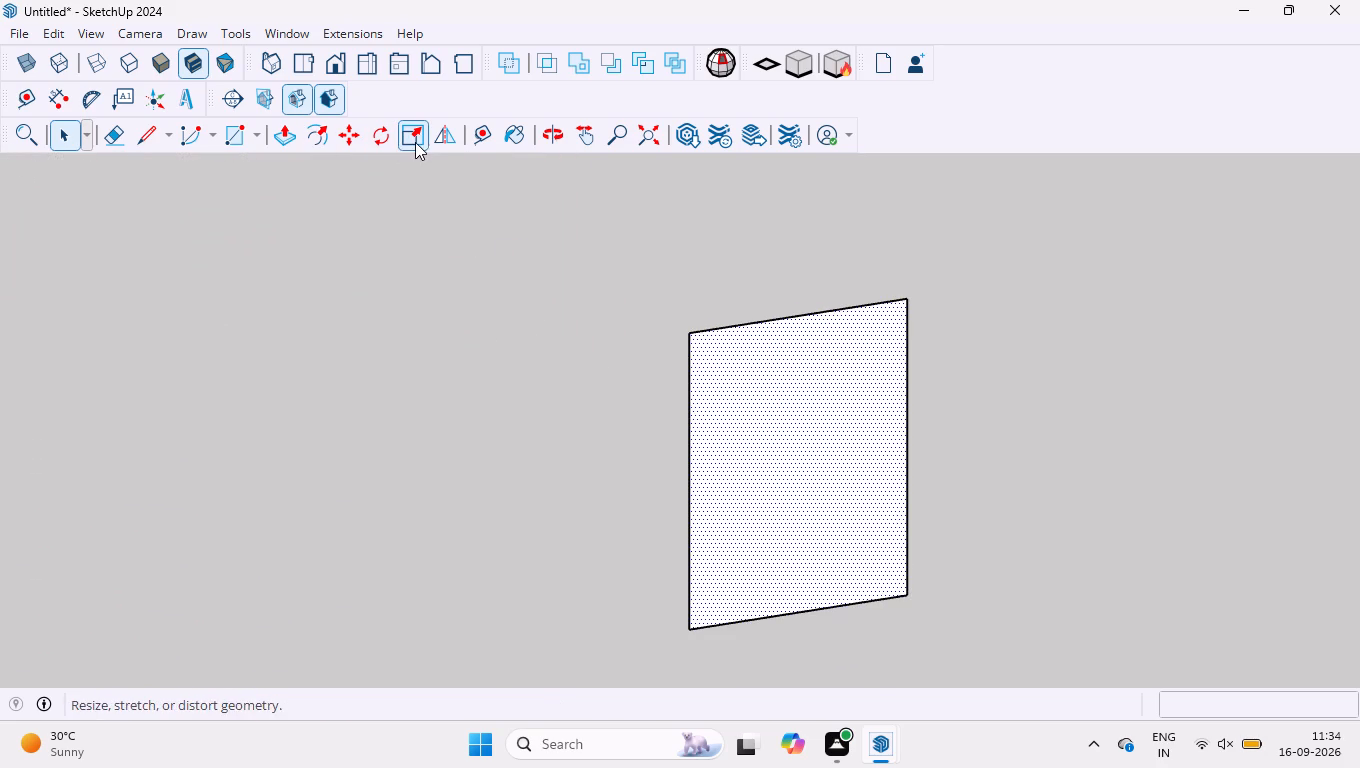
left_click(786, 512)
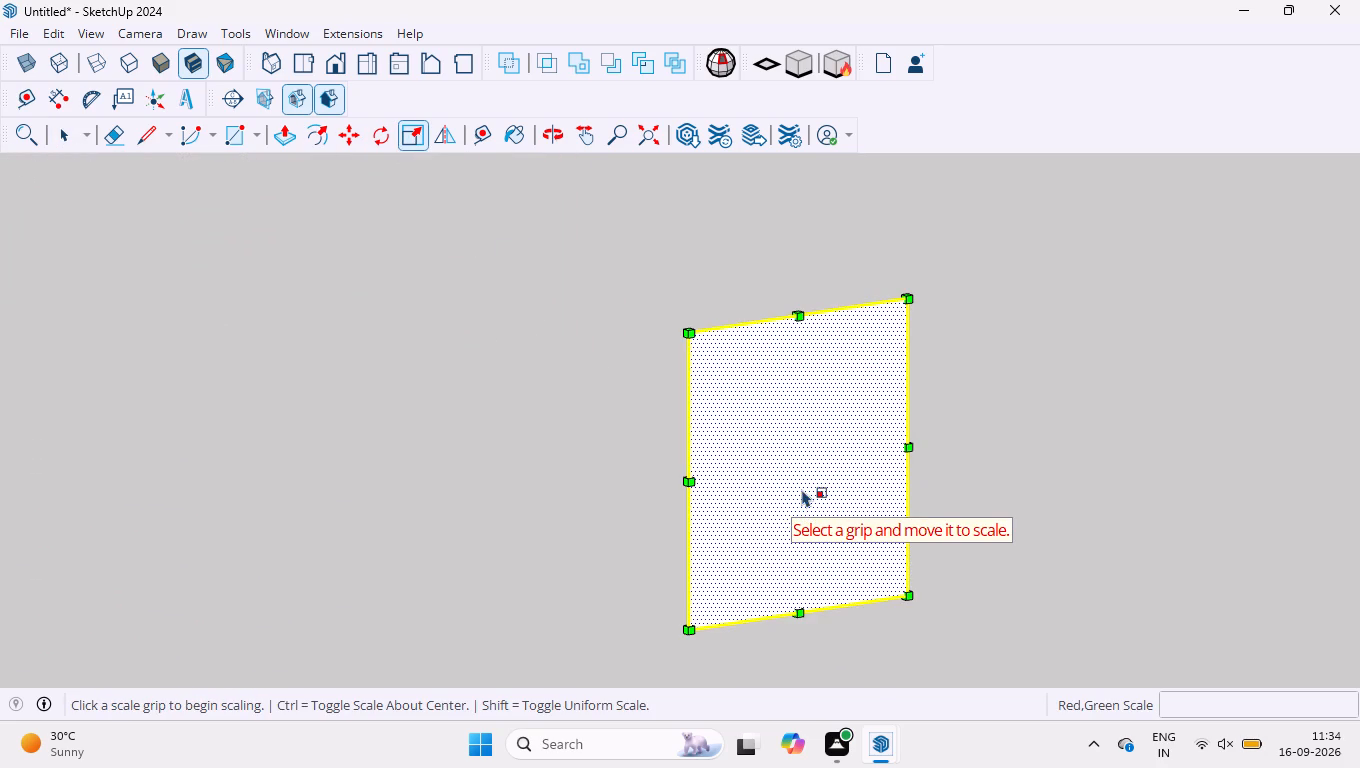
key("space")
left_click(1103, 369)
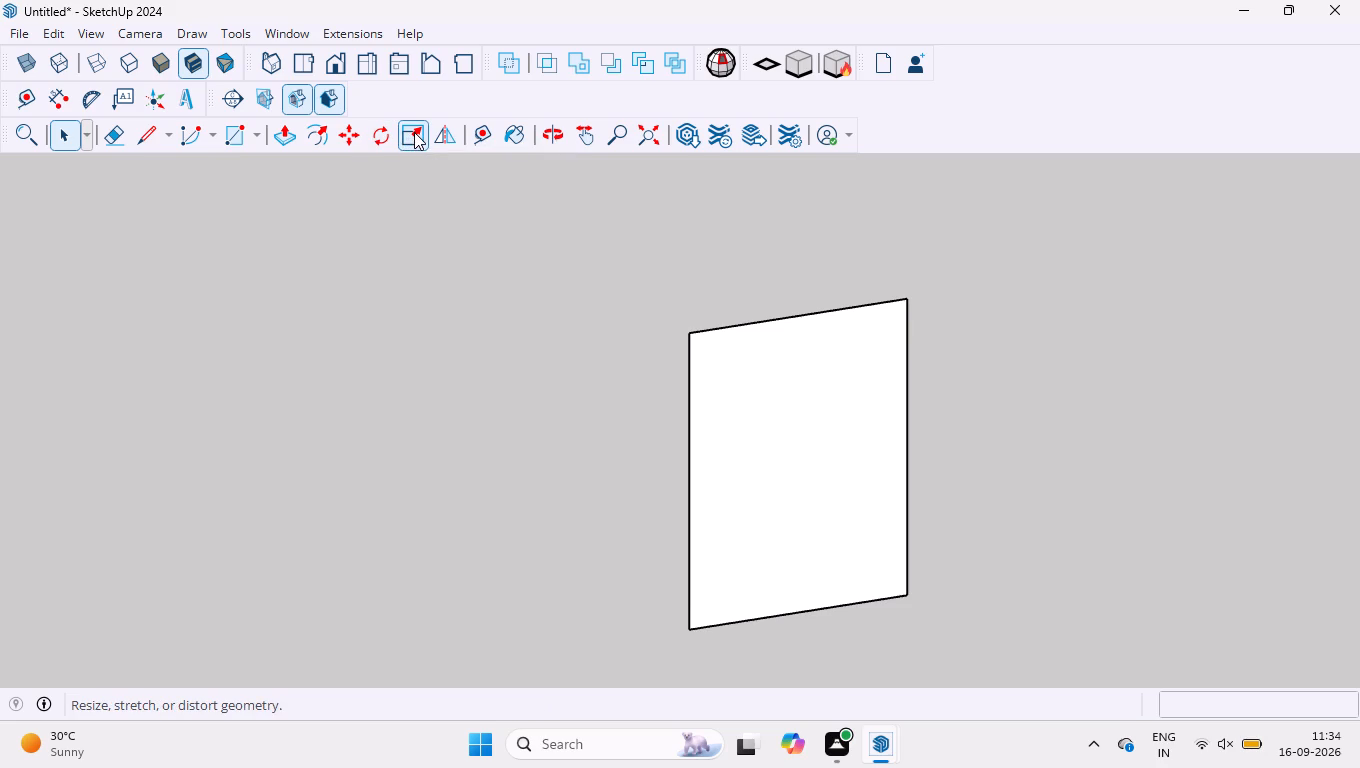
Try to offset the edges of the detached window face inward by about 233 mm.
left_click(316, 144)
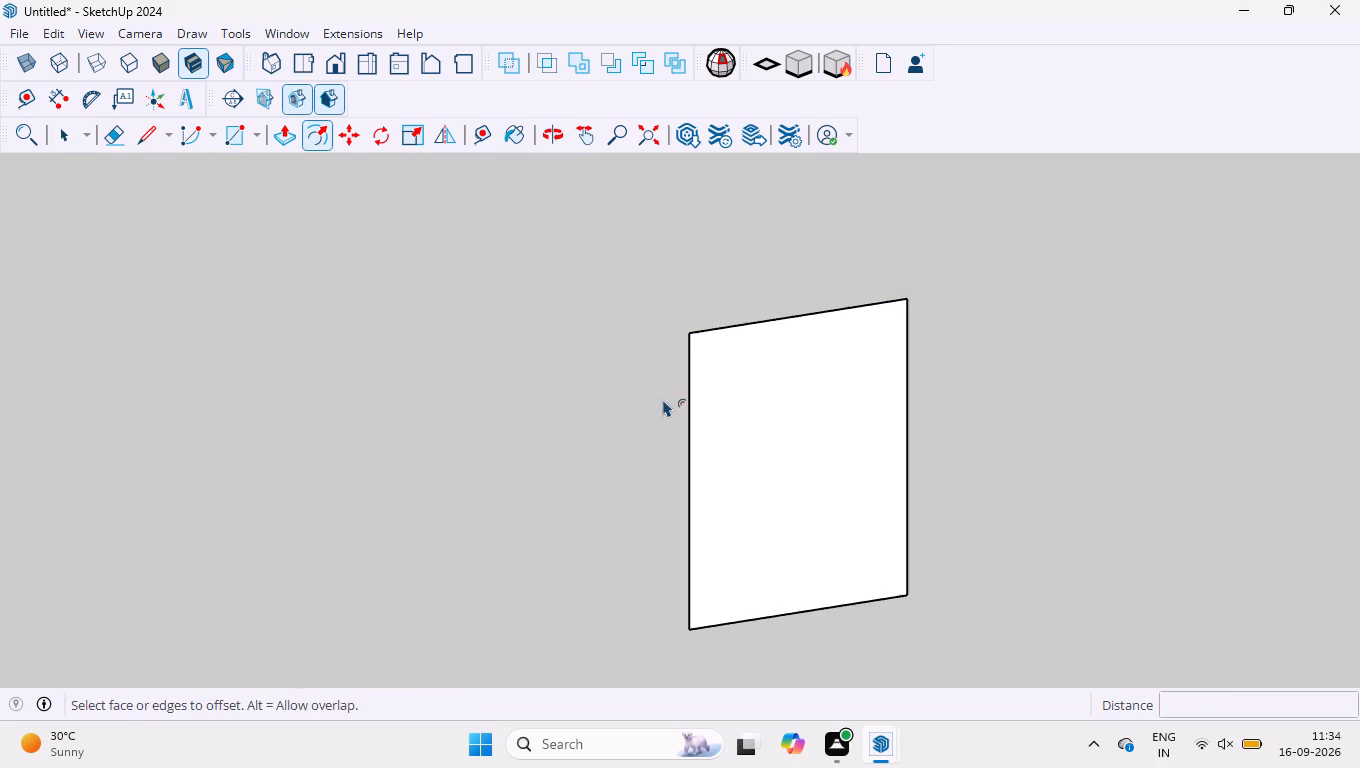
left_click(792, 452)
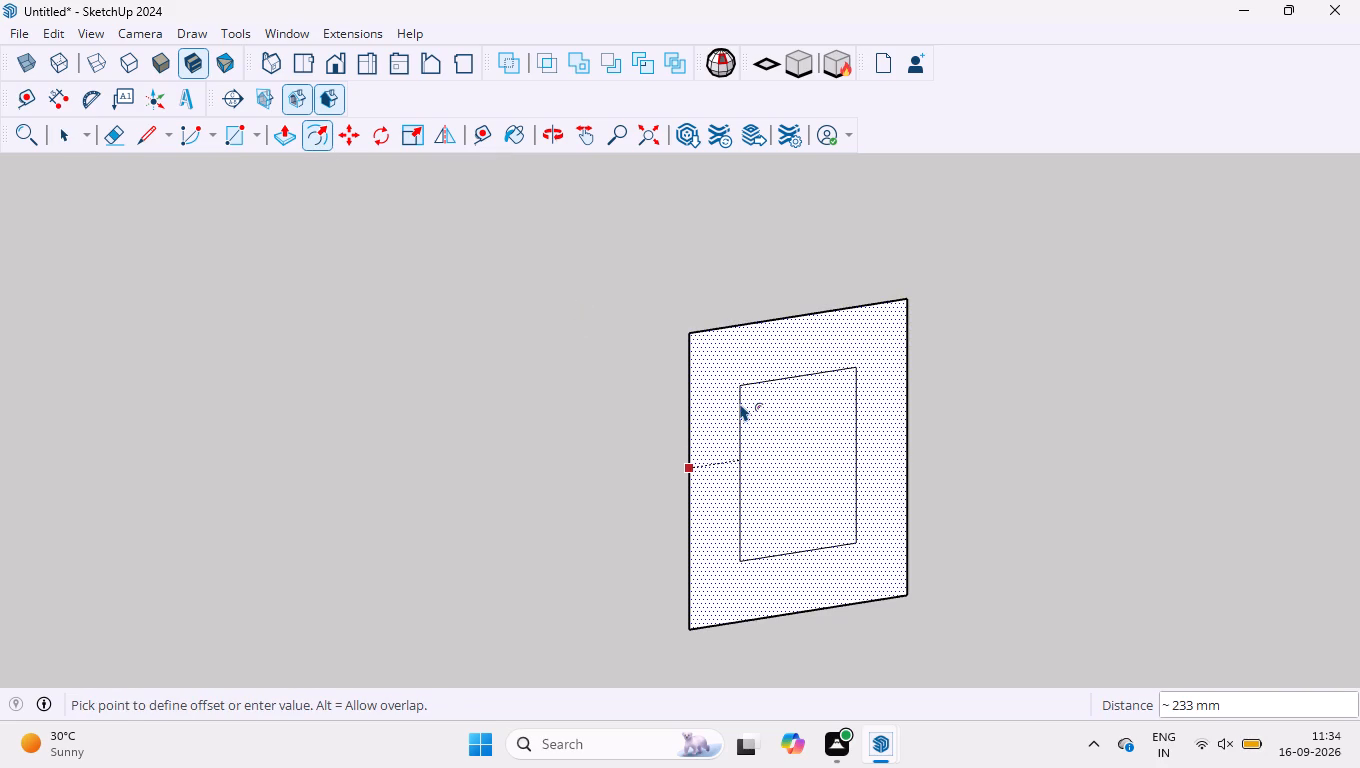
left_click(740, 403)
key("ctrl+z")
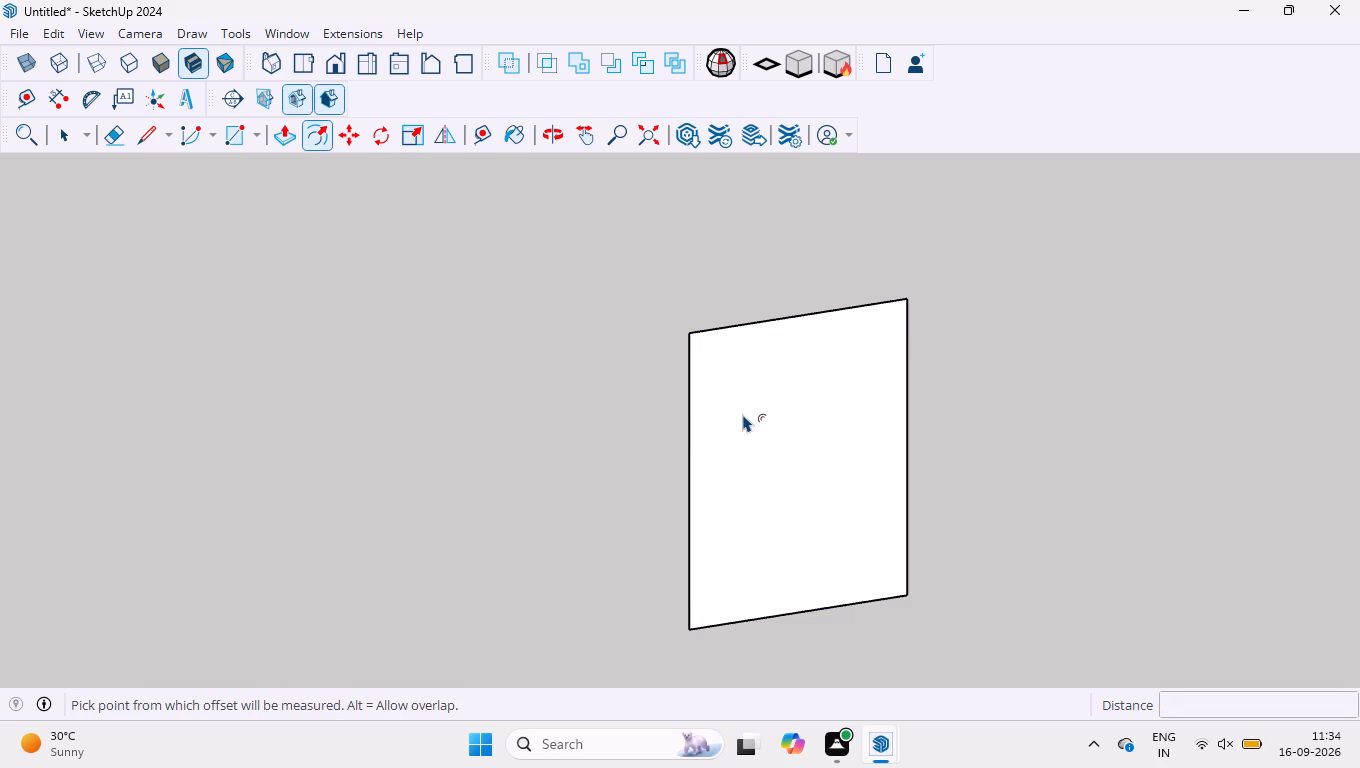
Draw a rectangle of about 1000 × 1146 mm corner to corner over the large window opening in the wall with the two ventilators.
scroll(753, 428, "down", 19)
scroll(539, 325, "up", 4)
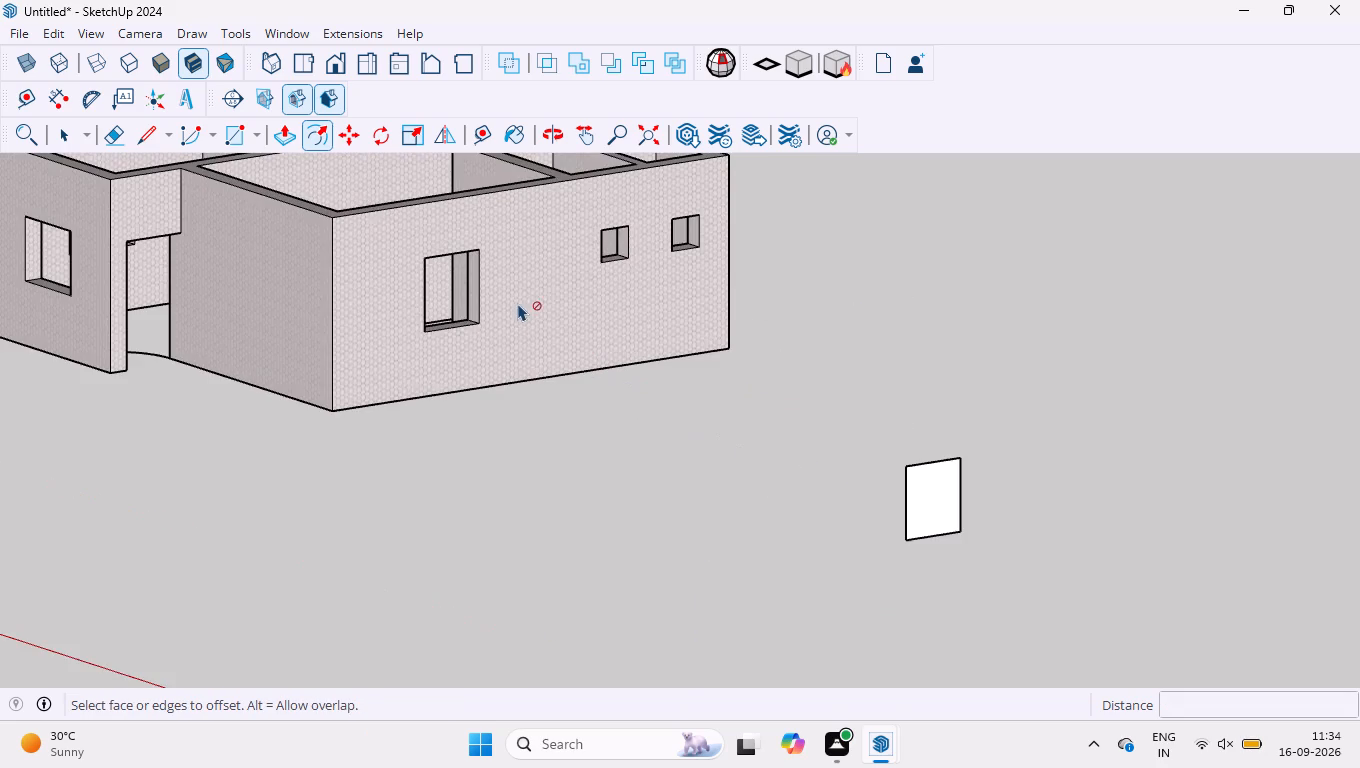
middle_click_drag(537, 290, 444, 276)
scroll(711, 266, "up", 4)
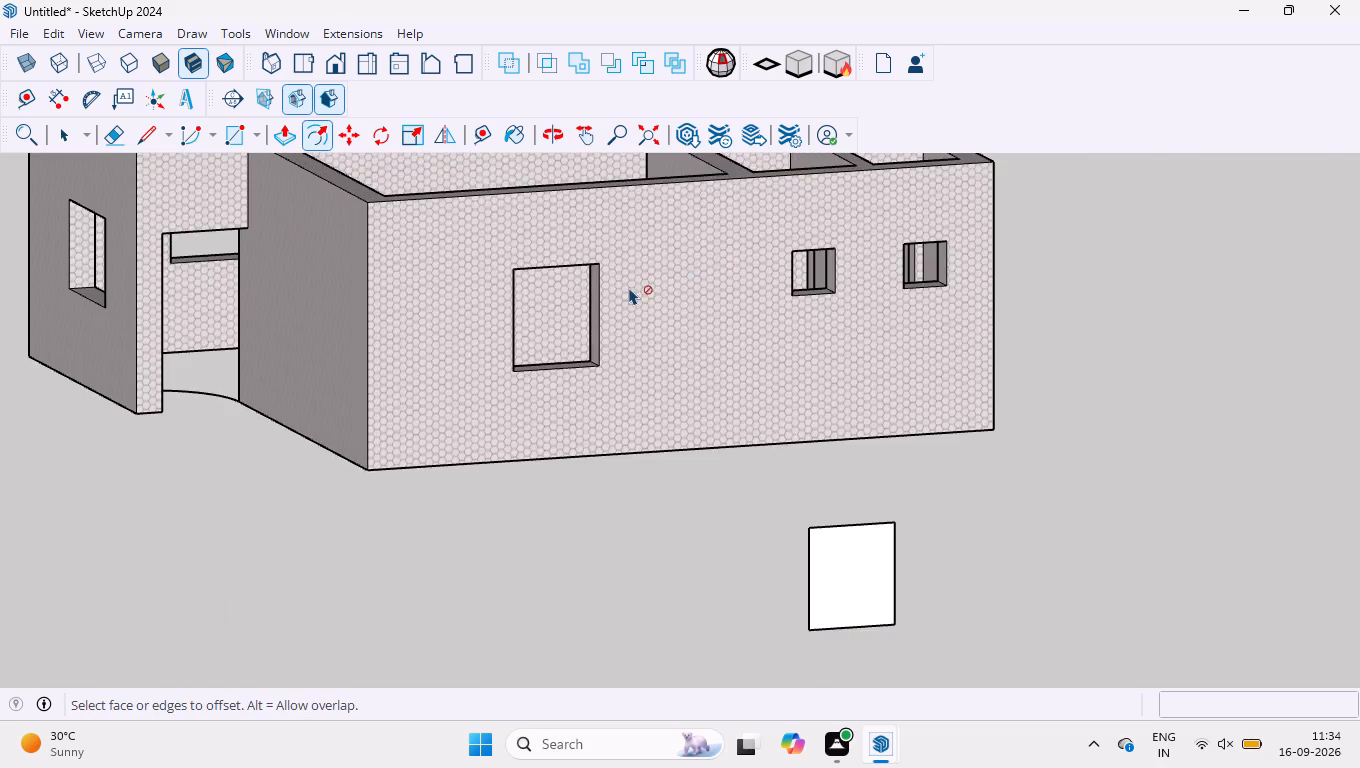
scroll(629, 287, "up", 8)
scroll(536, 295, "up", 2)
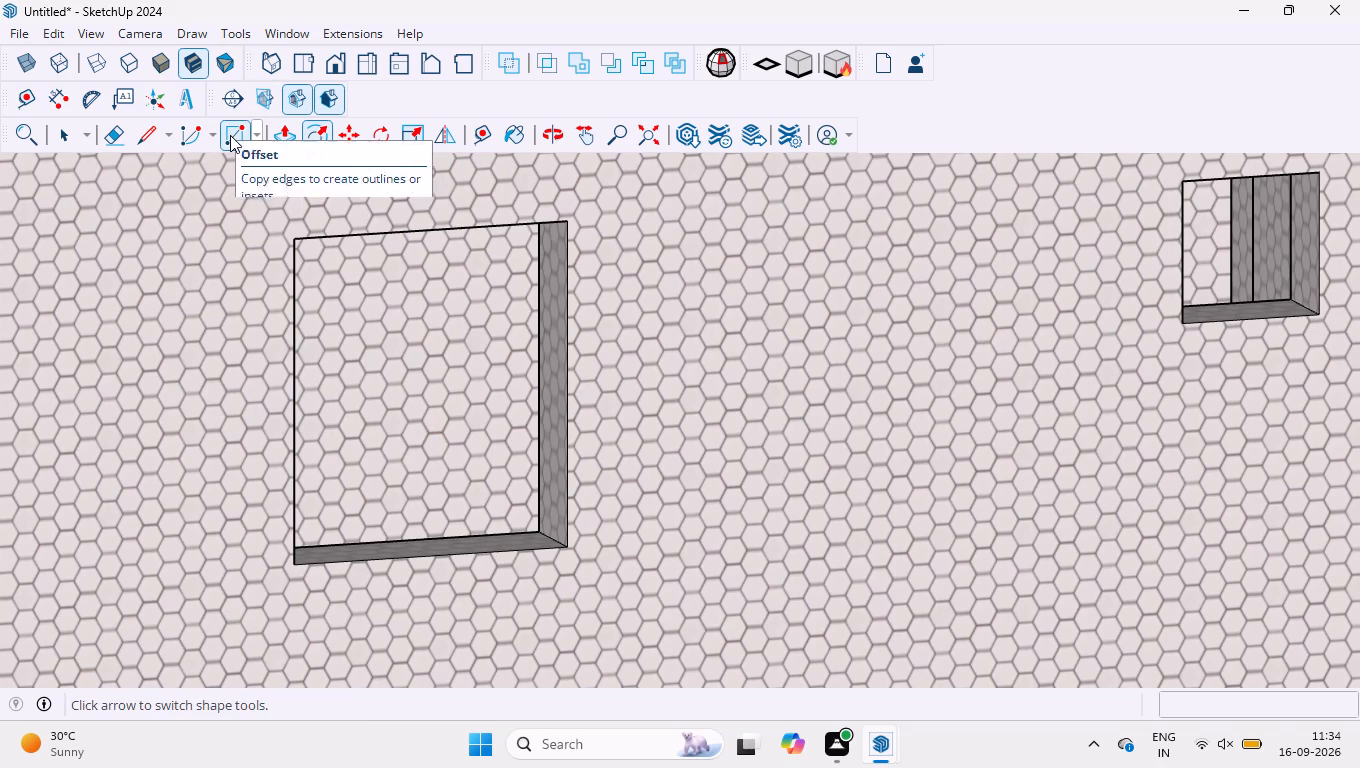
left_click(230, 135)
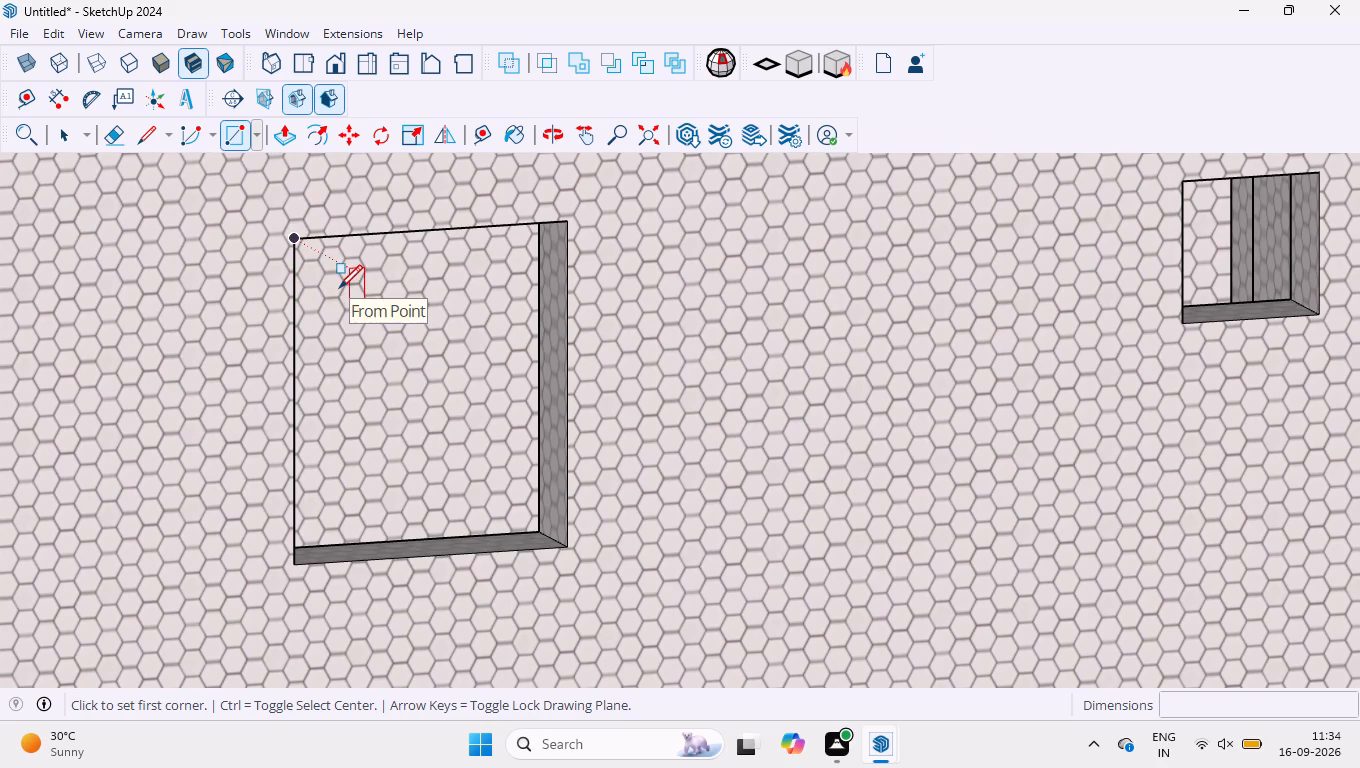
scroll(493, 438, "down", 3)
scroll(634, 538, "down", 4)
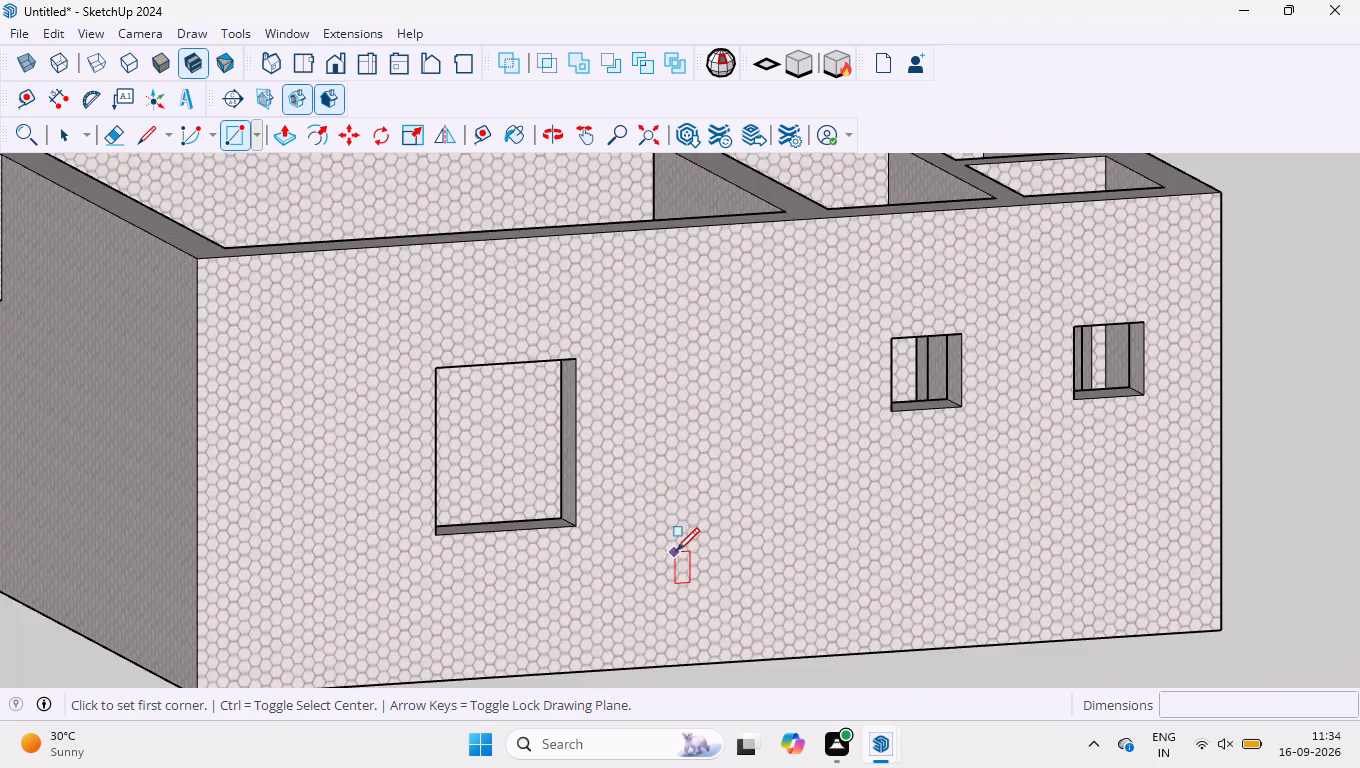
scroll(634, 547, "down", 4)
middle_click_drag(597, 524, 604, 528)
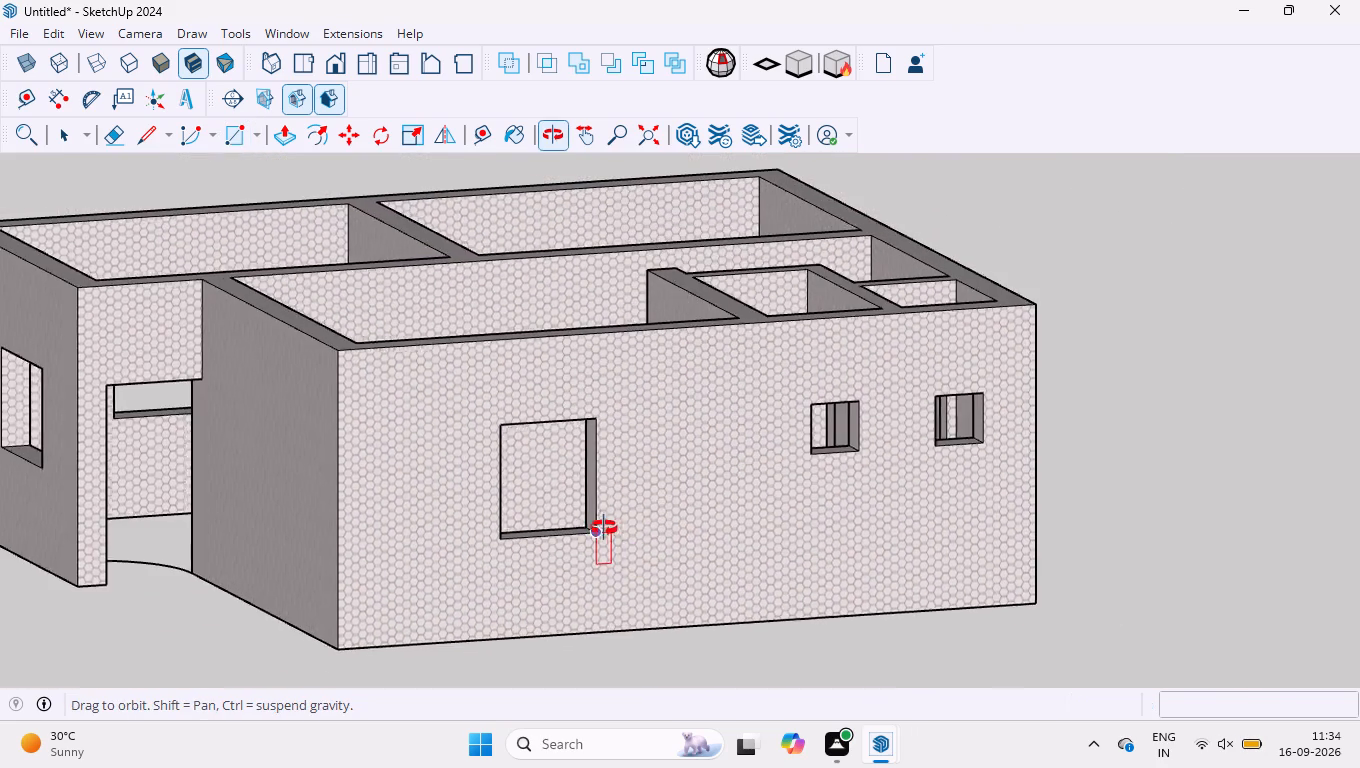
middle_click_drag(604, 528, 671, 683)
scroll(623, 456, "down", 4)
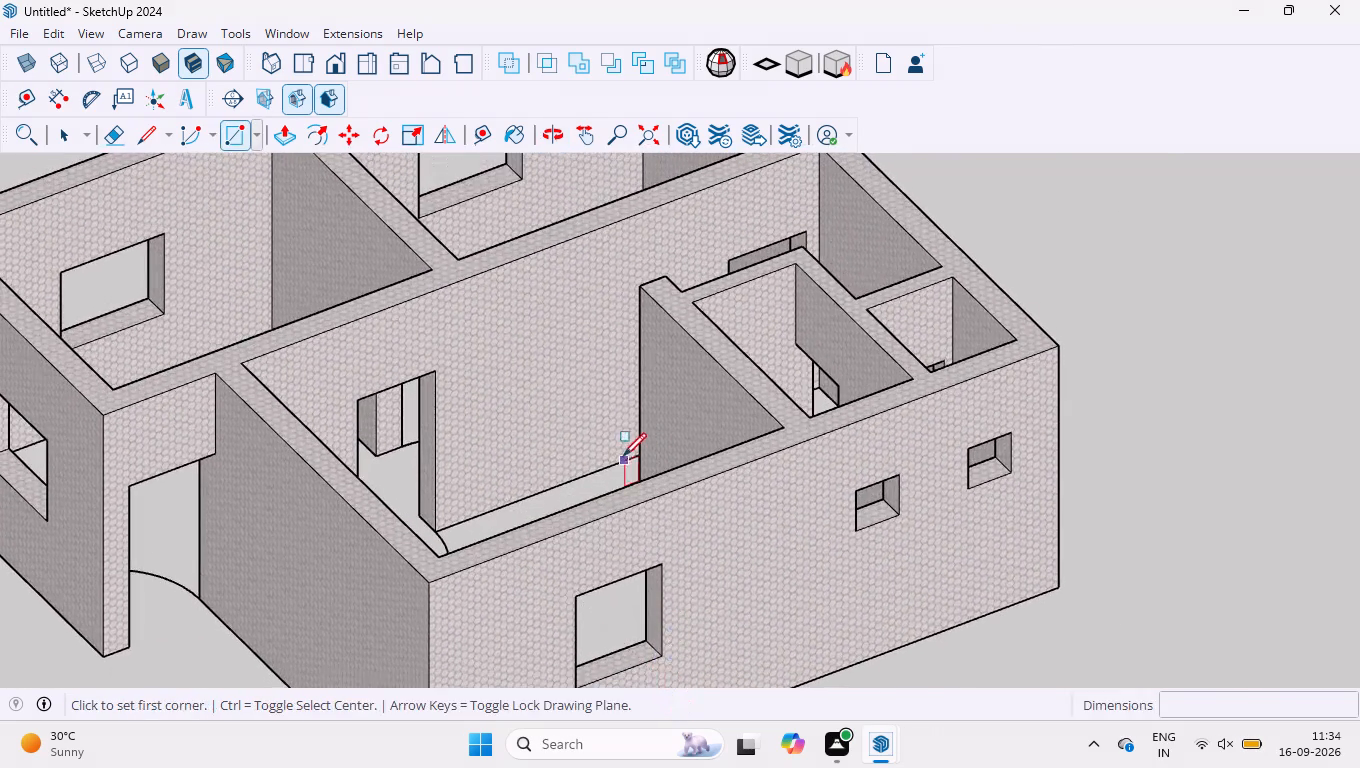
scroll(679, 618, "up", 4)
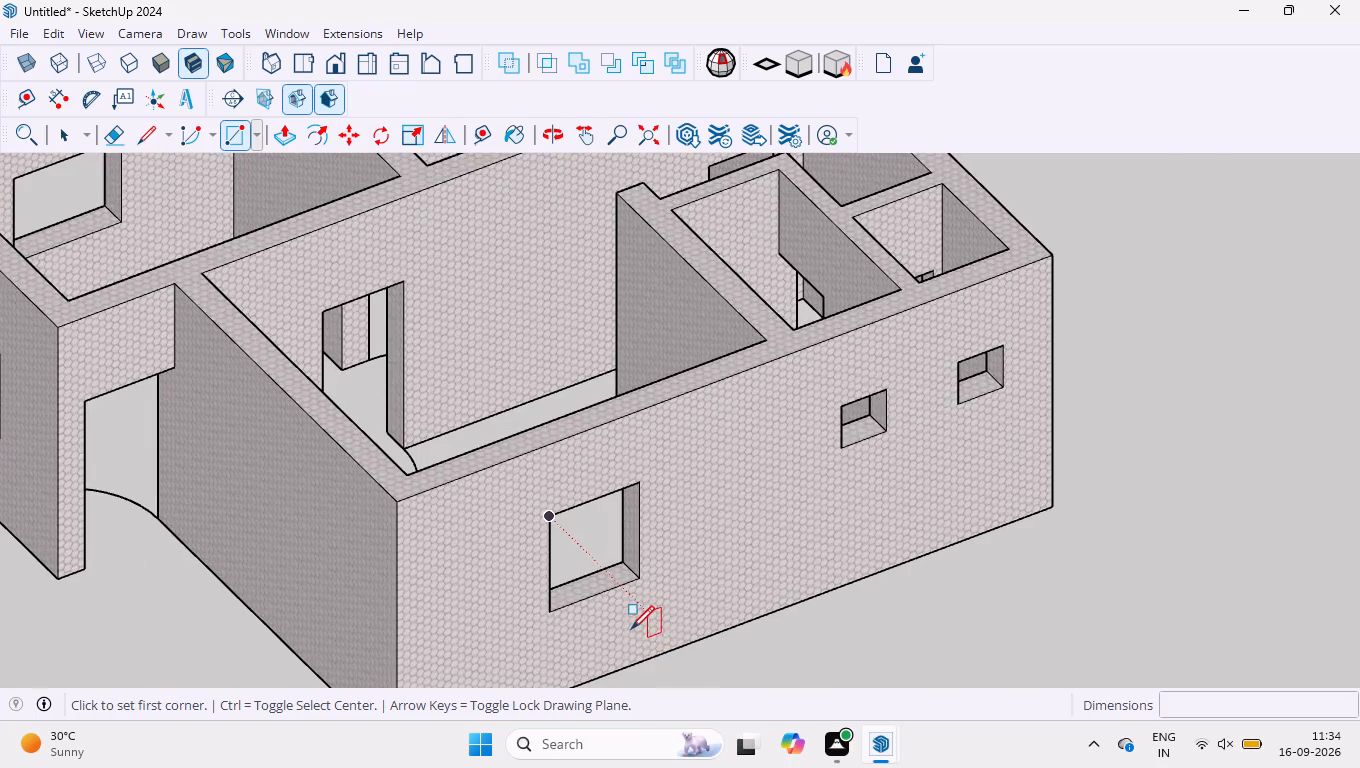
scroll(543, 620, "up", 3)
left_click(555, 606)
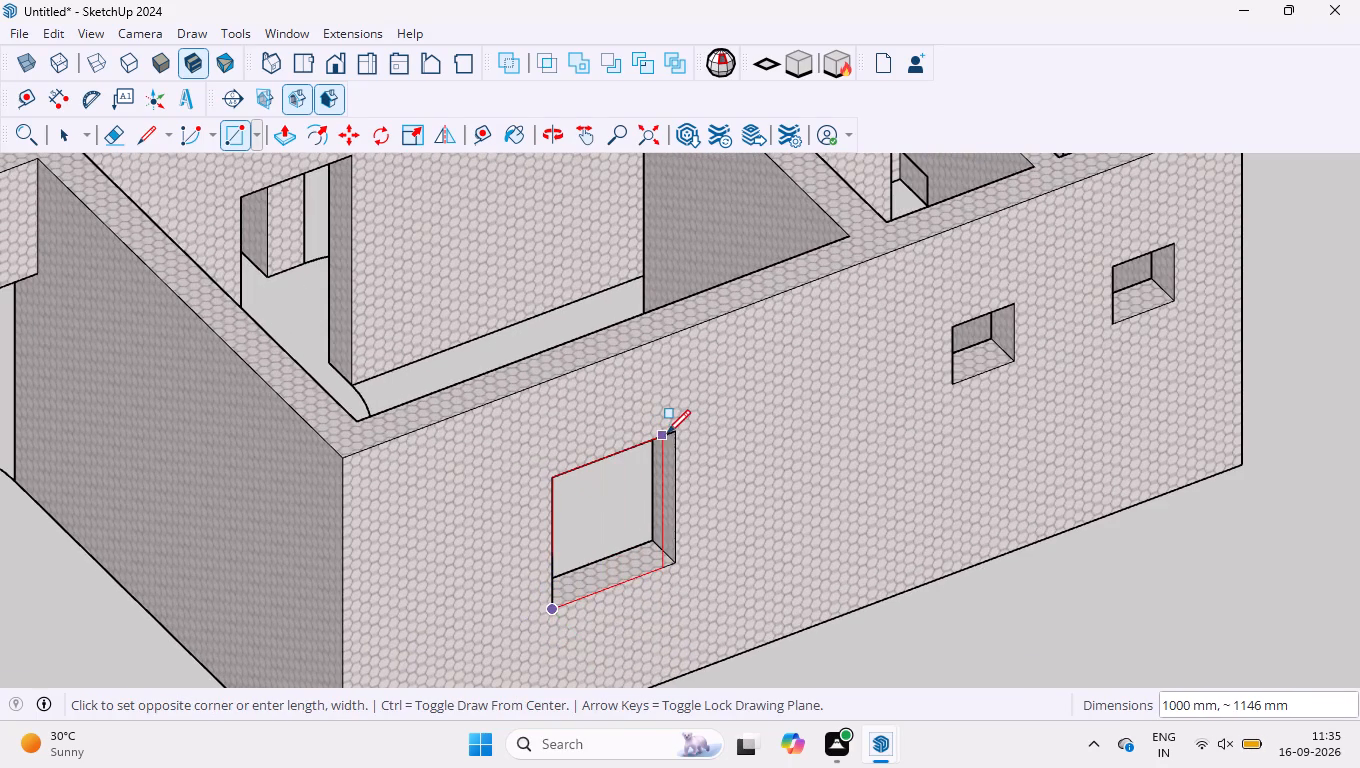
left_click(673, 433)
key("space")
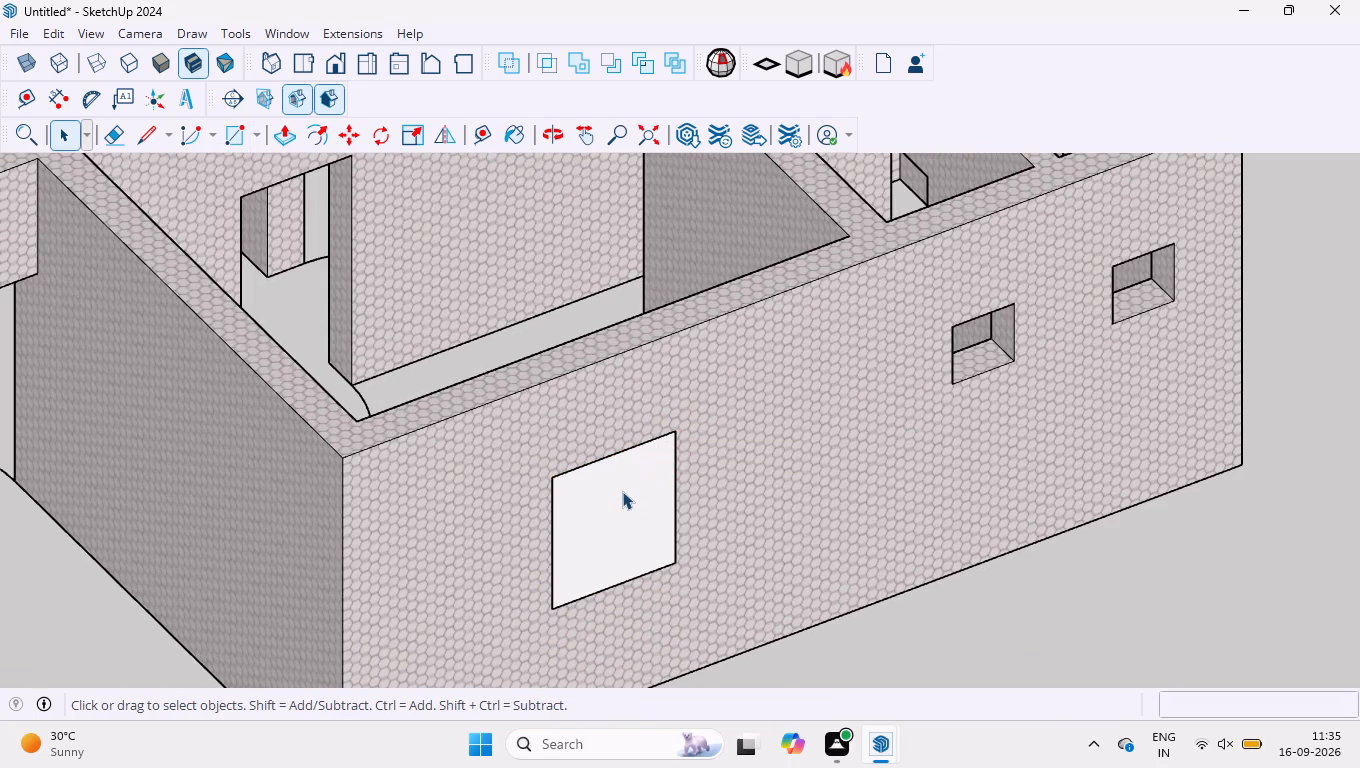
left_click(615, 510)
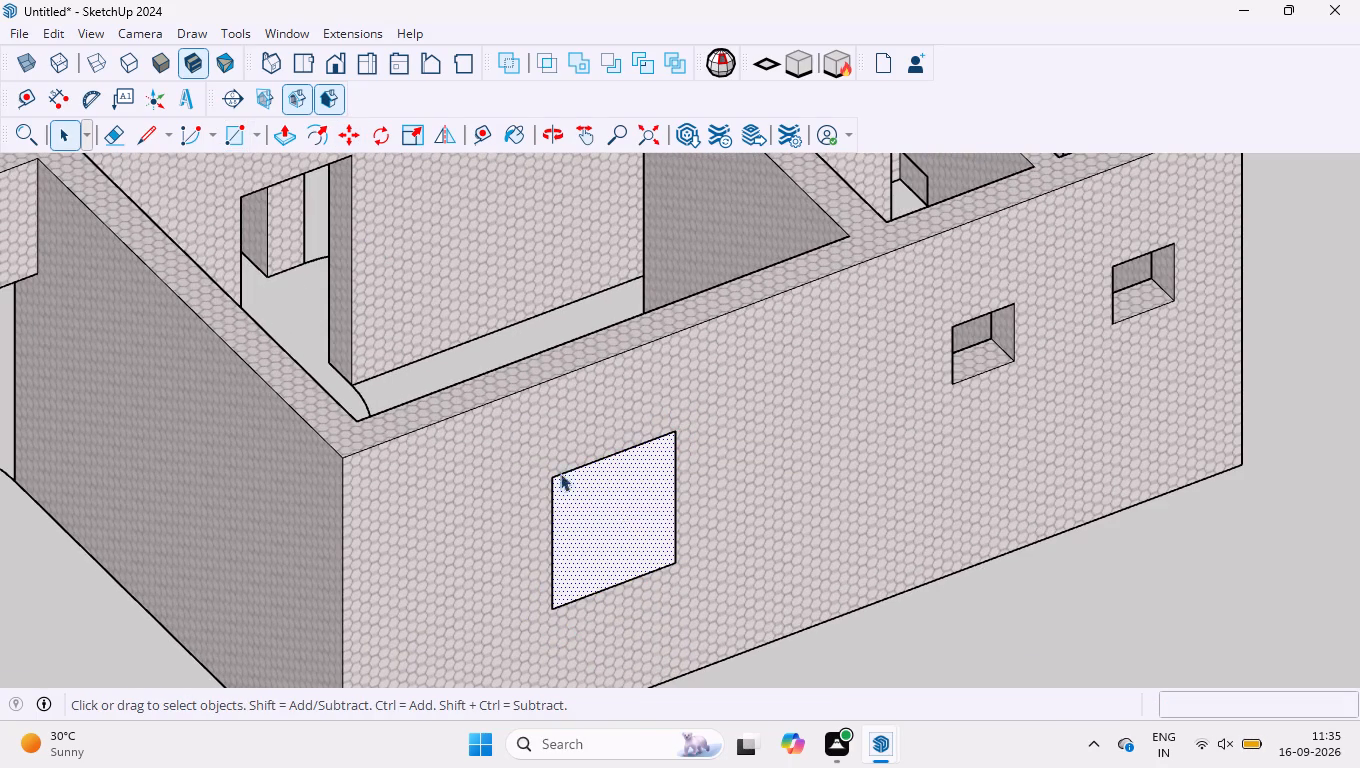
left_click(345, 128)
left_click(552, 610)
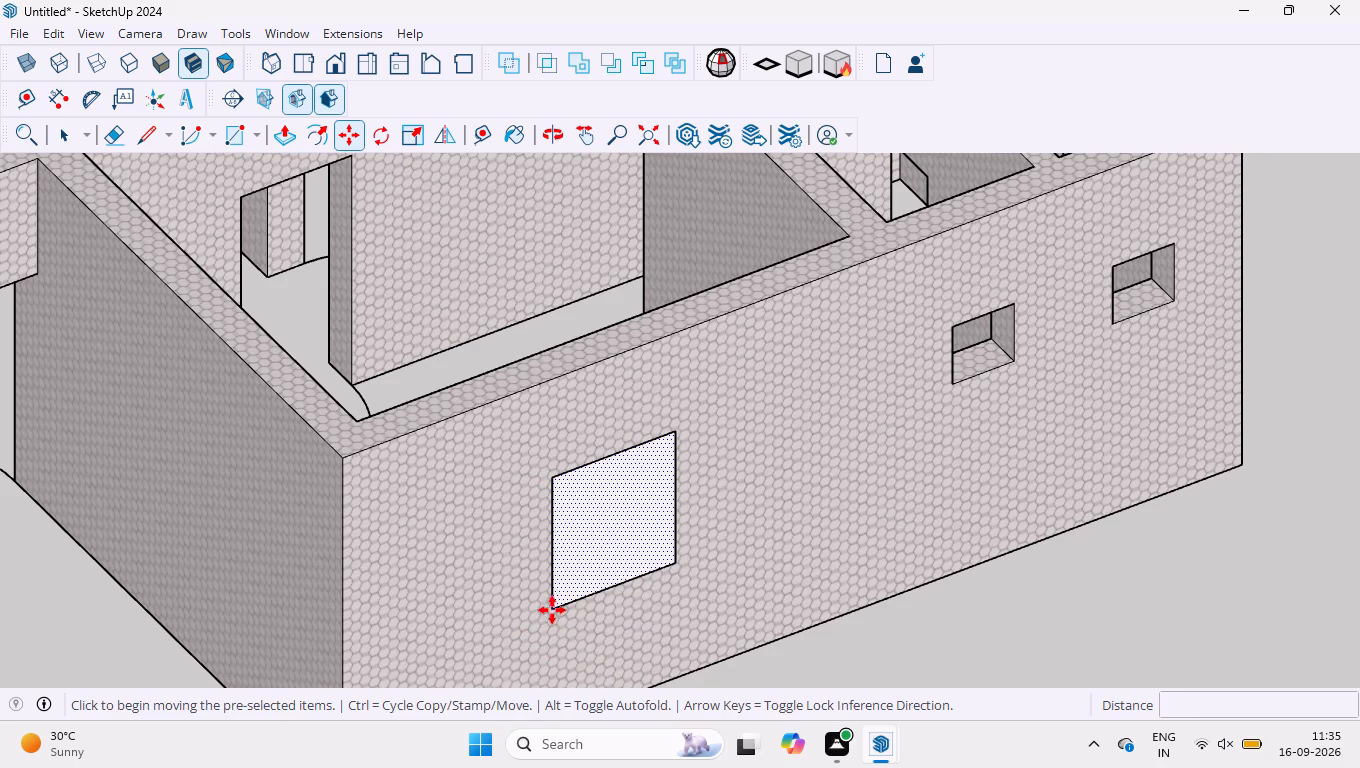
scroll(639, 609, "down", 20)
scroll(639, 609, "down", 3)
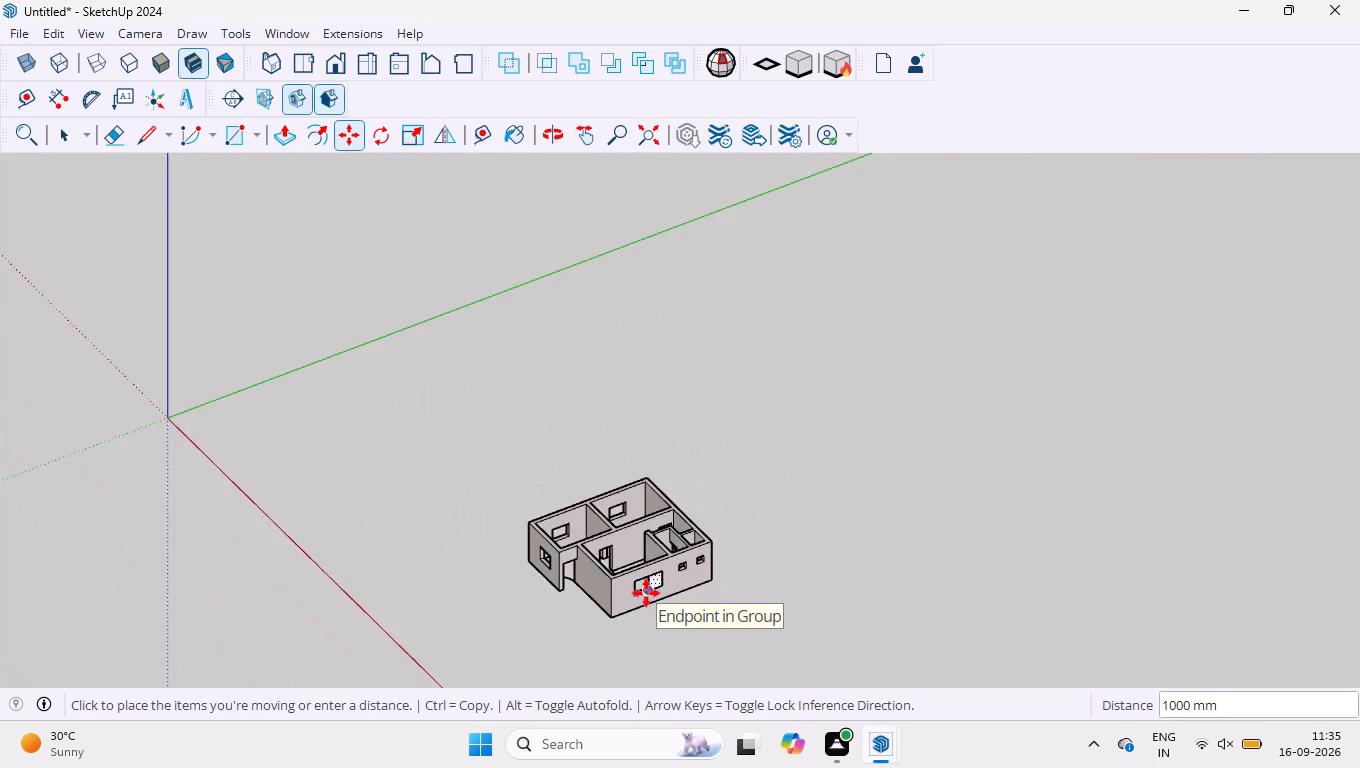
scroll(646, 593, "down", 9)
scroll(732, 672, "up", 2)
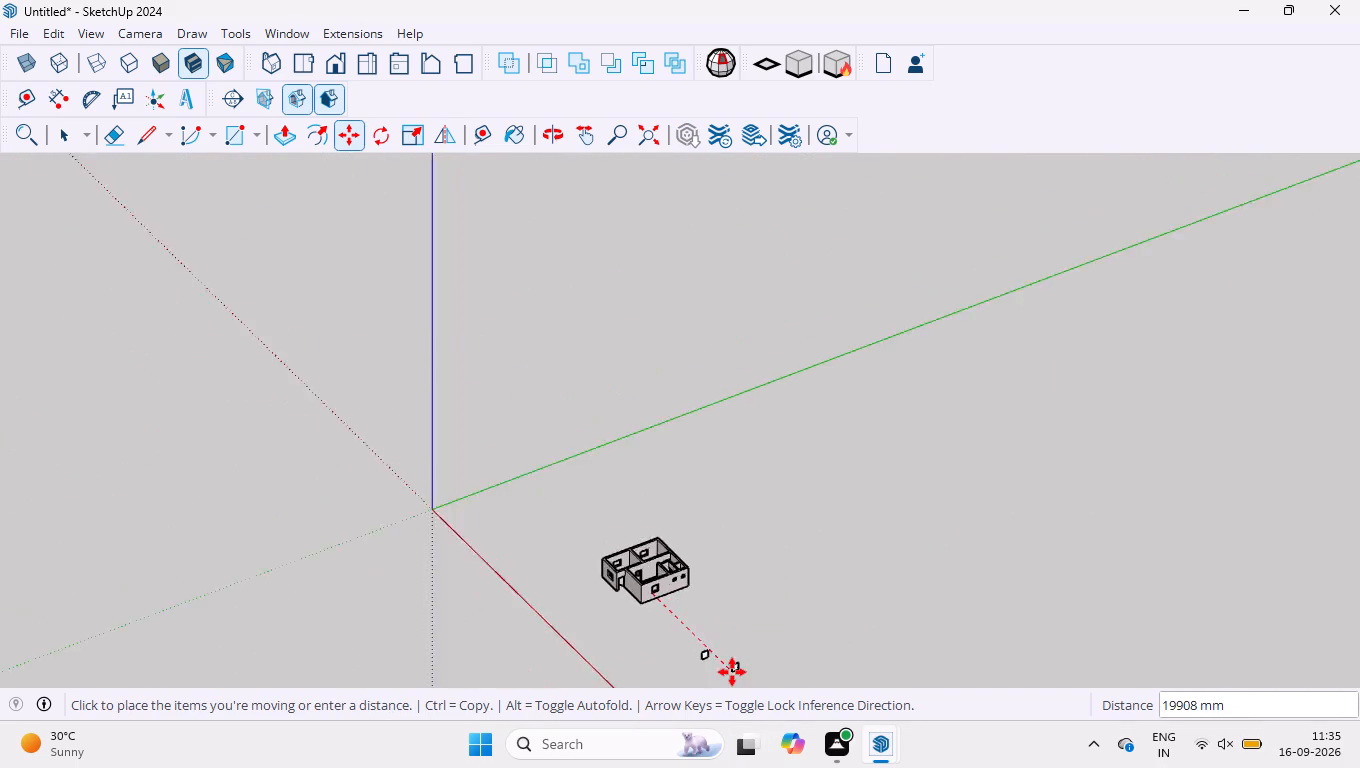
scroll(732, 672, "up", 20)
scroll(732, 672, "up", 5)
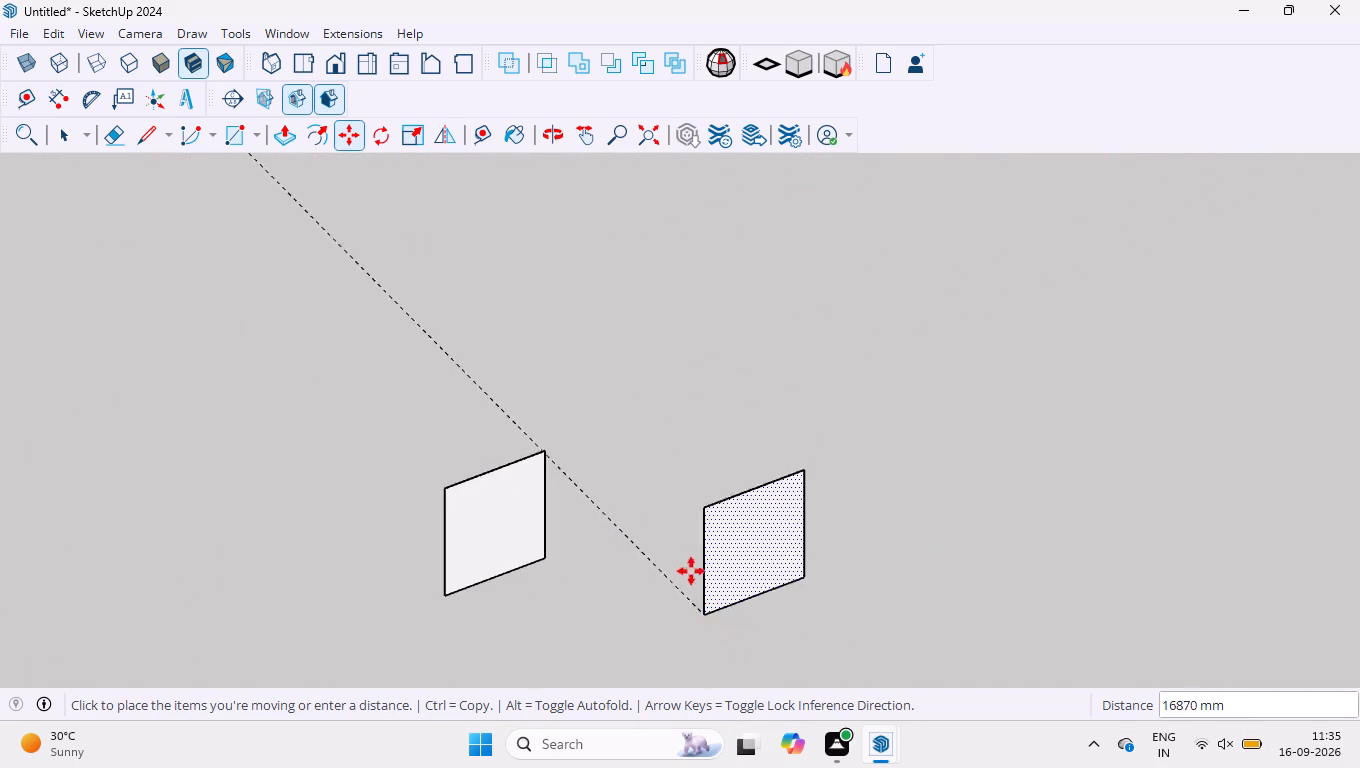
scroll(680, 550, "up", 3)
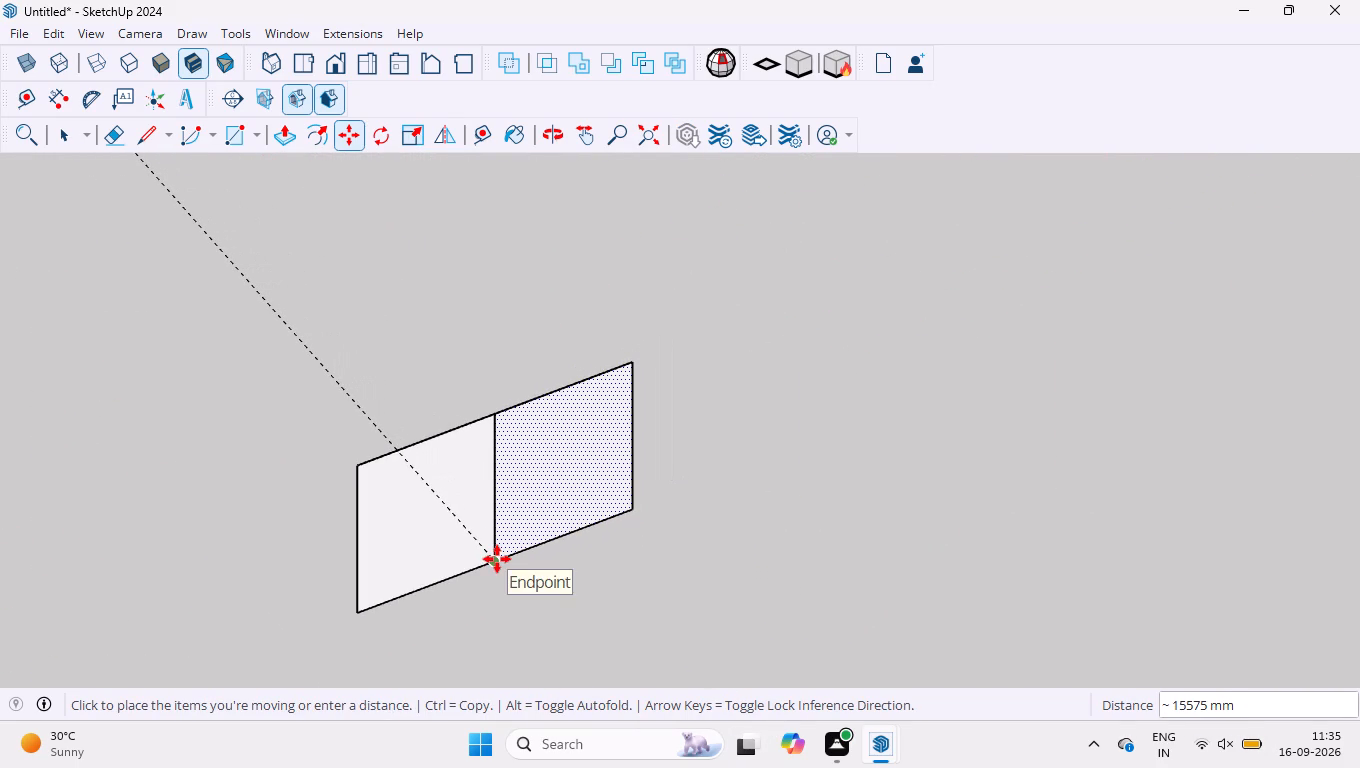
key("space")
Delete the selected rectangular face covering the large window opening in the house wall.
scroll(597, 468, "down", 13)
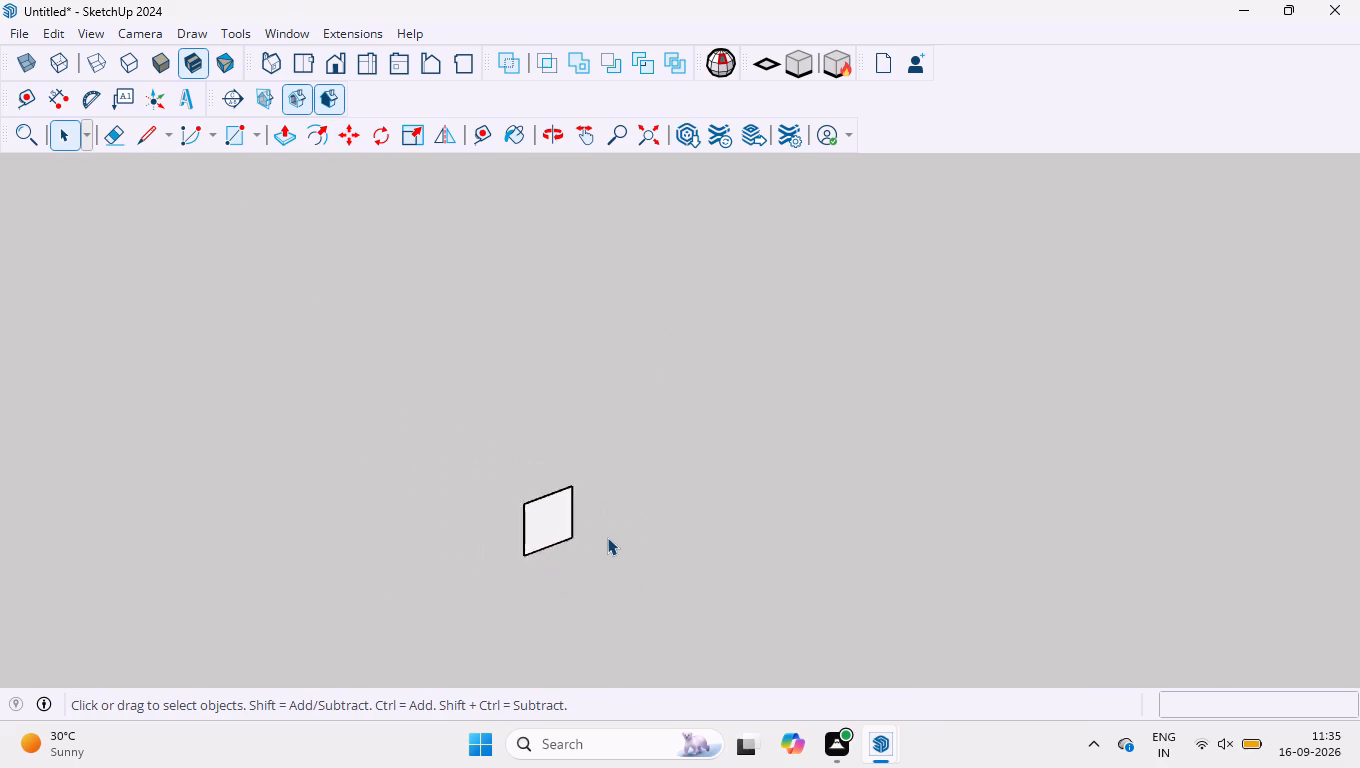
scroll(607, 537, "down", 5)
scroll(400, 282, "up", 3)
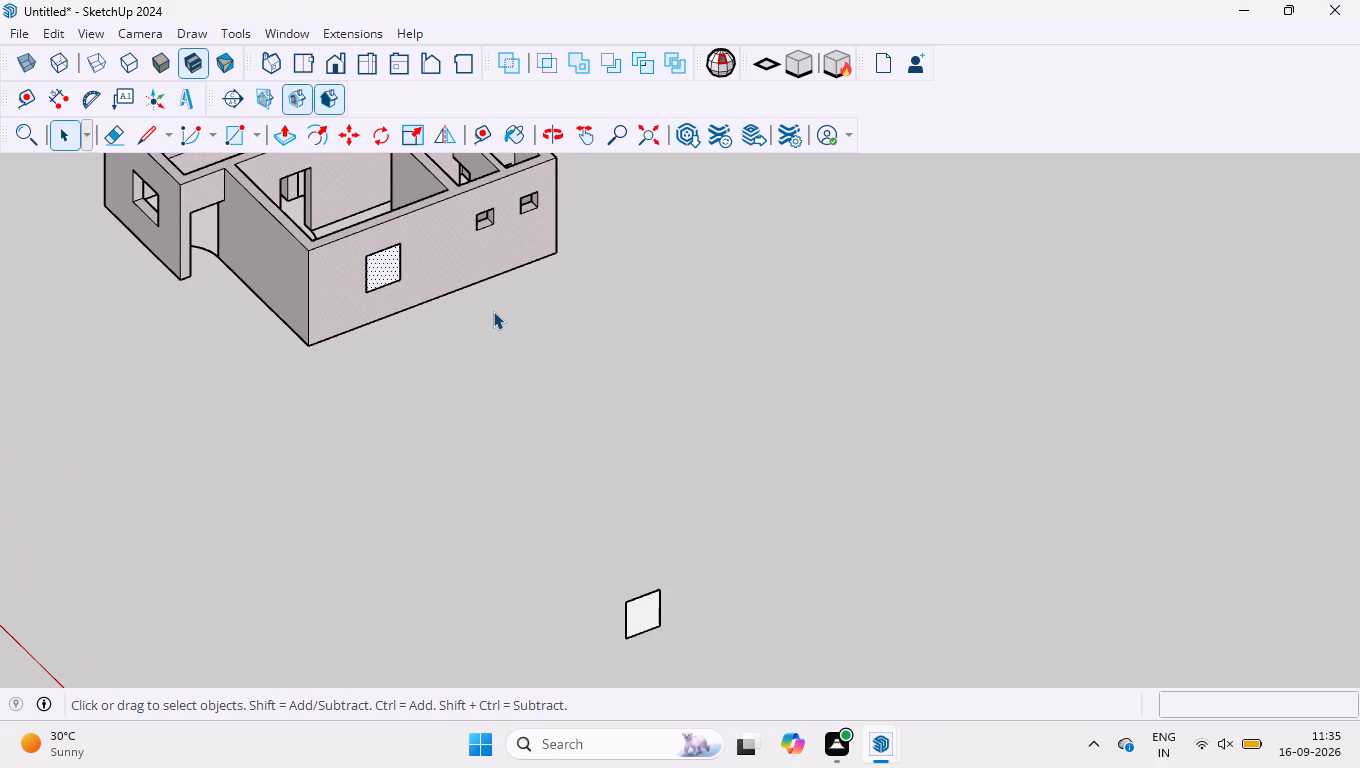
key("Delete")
Offset the edges of the detached window face inward by 50 mm to outline the window frame.
scroll(639, 665, "up", 11)
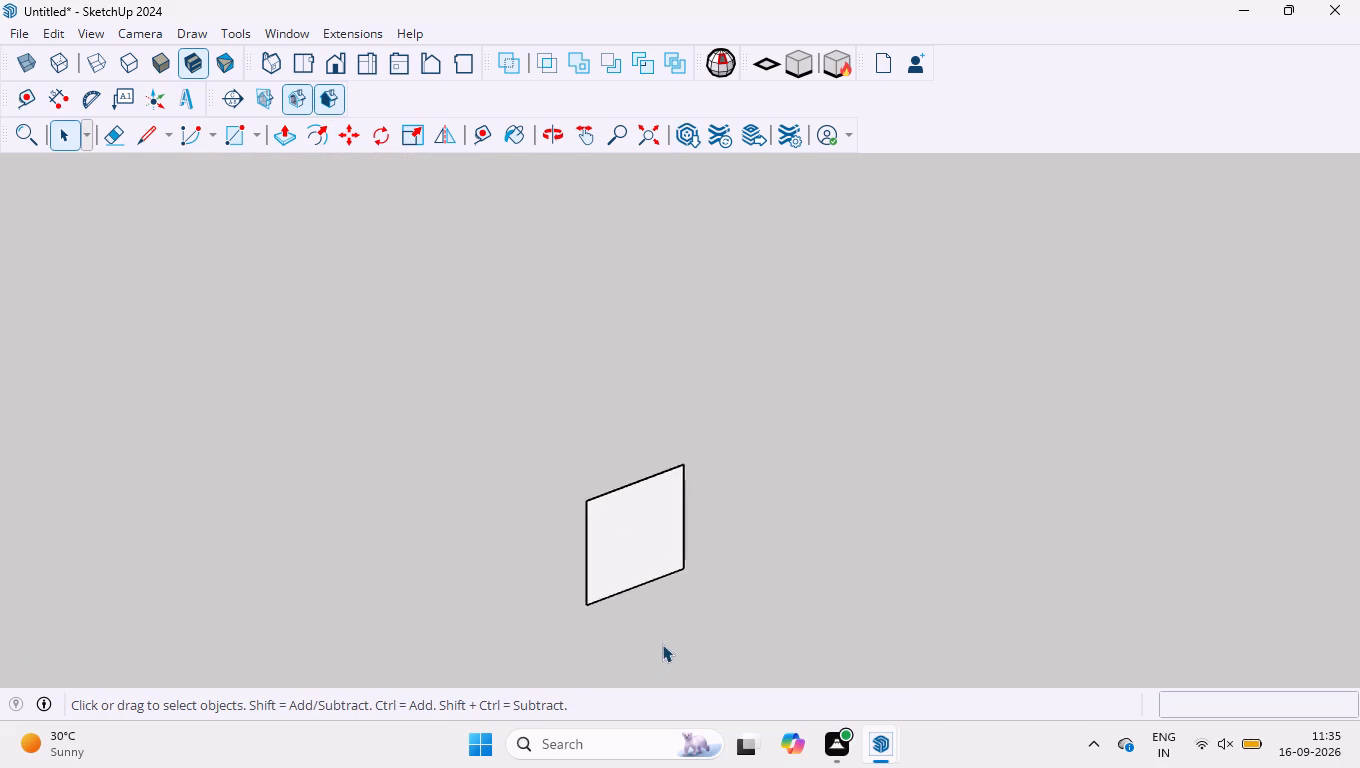
scroll(662, 644, "up", 4)
left_click(324, 131)
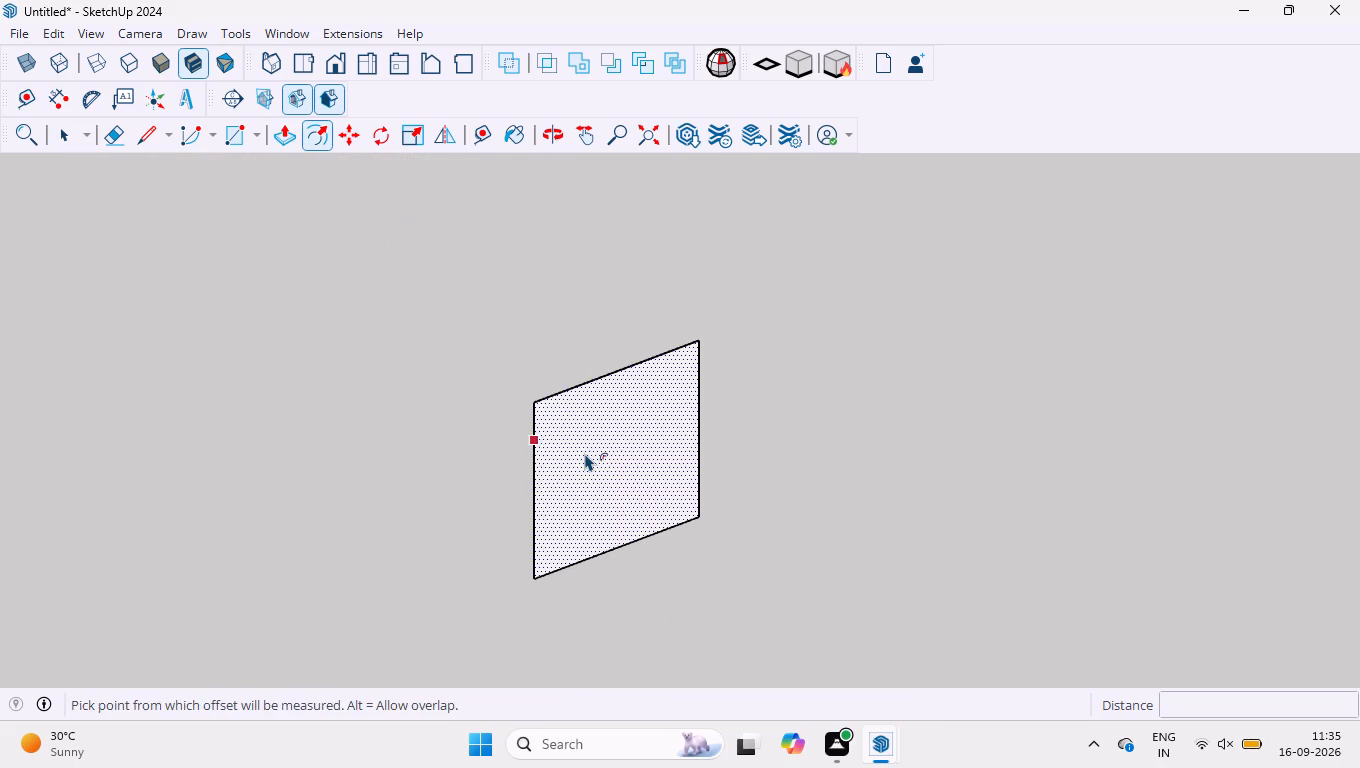
left_click(597, 470)
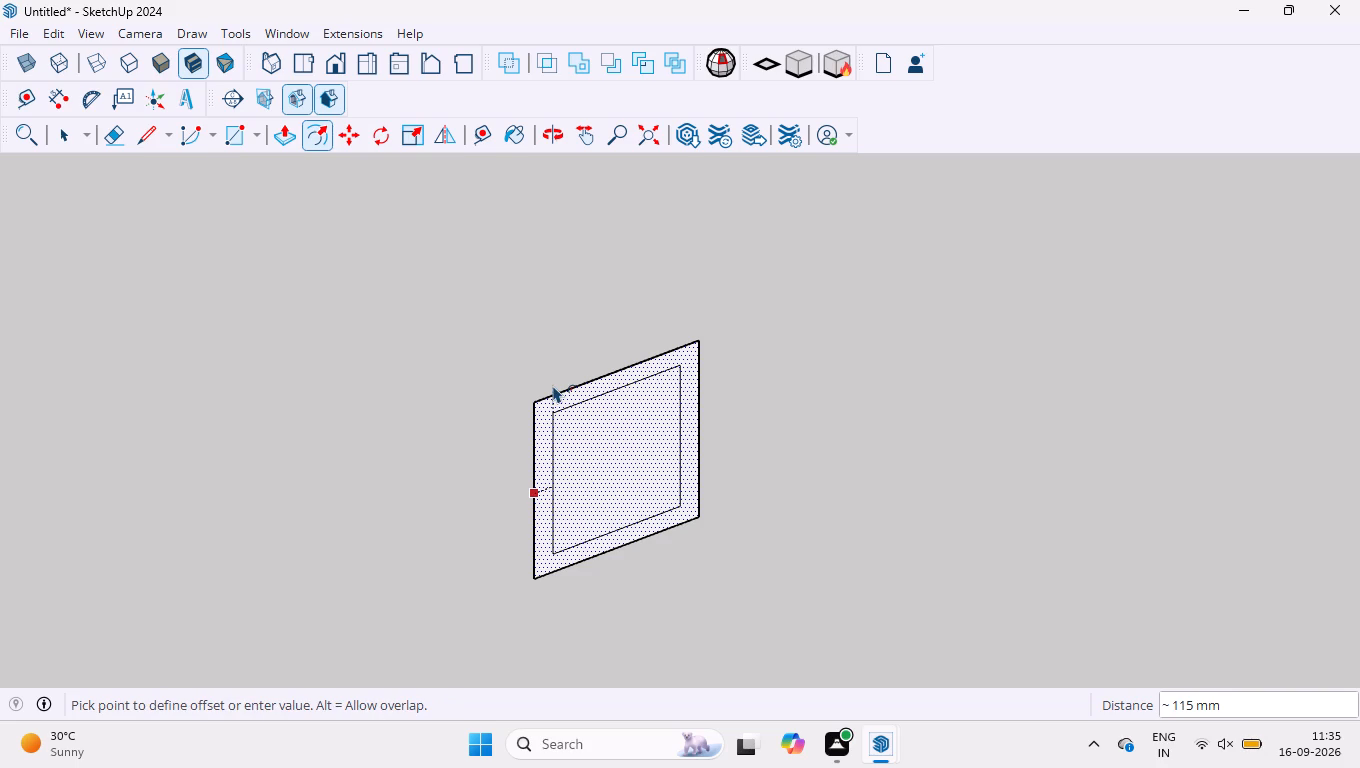
type("50")
key("Return")
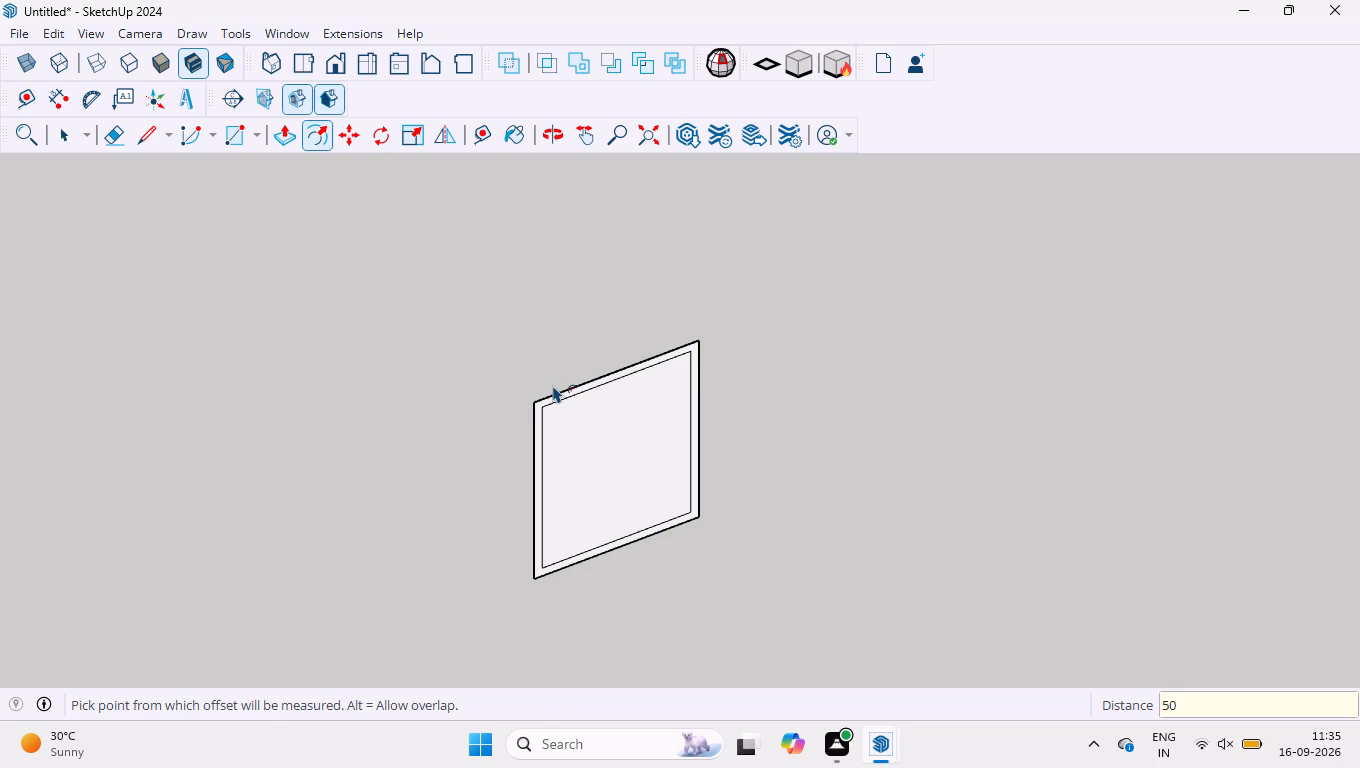
key("space")
Draw a vertical rectangle 25 mm wide and about 1046 mm high inside the frame, starting from the midpoint of its inner top edge.
scroll(648, 423, "down", 2)
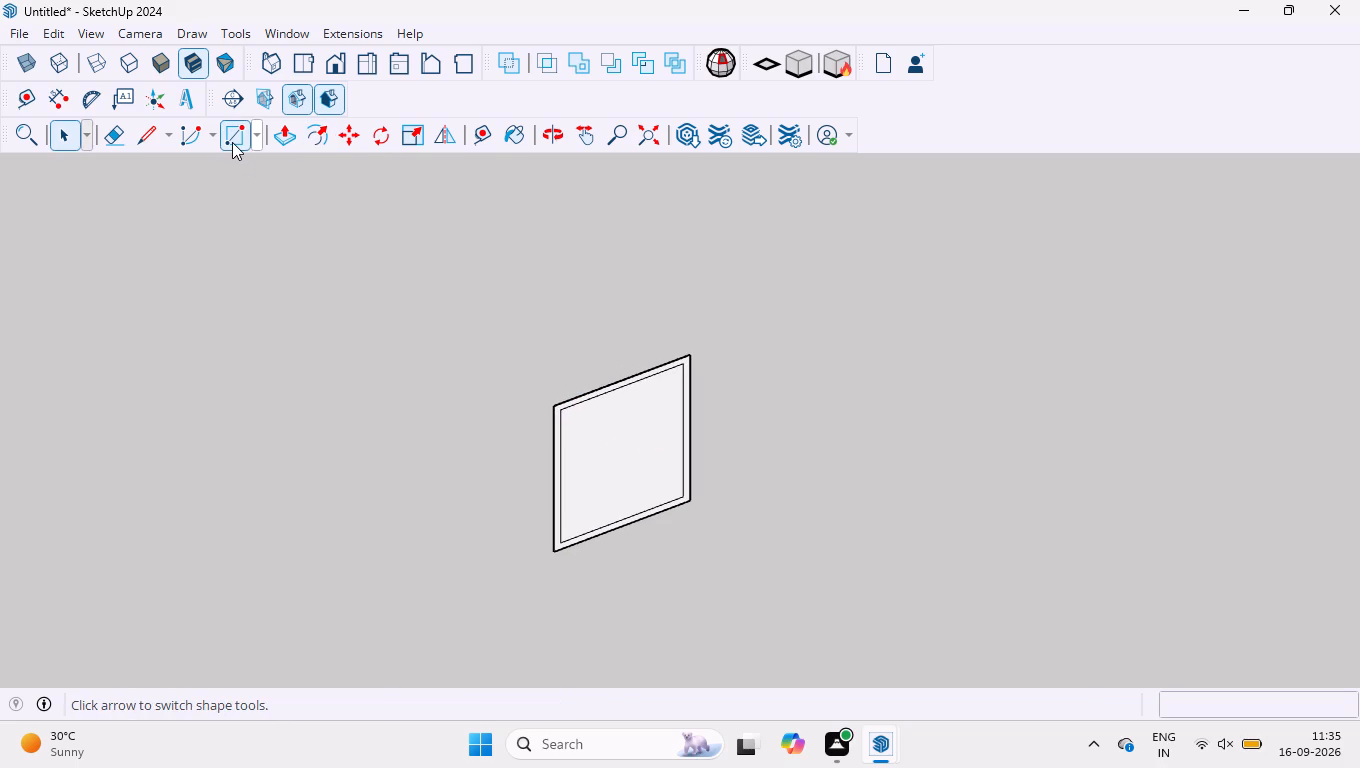
left_click(232, 142)
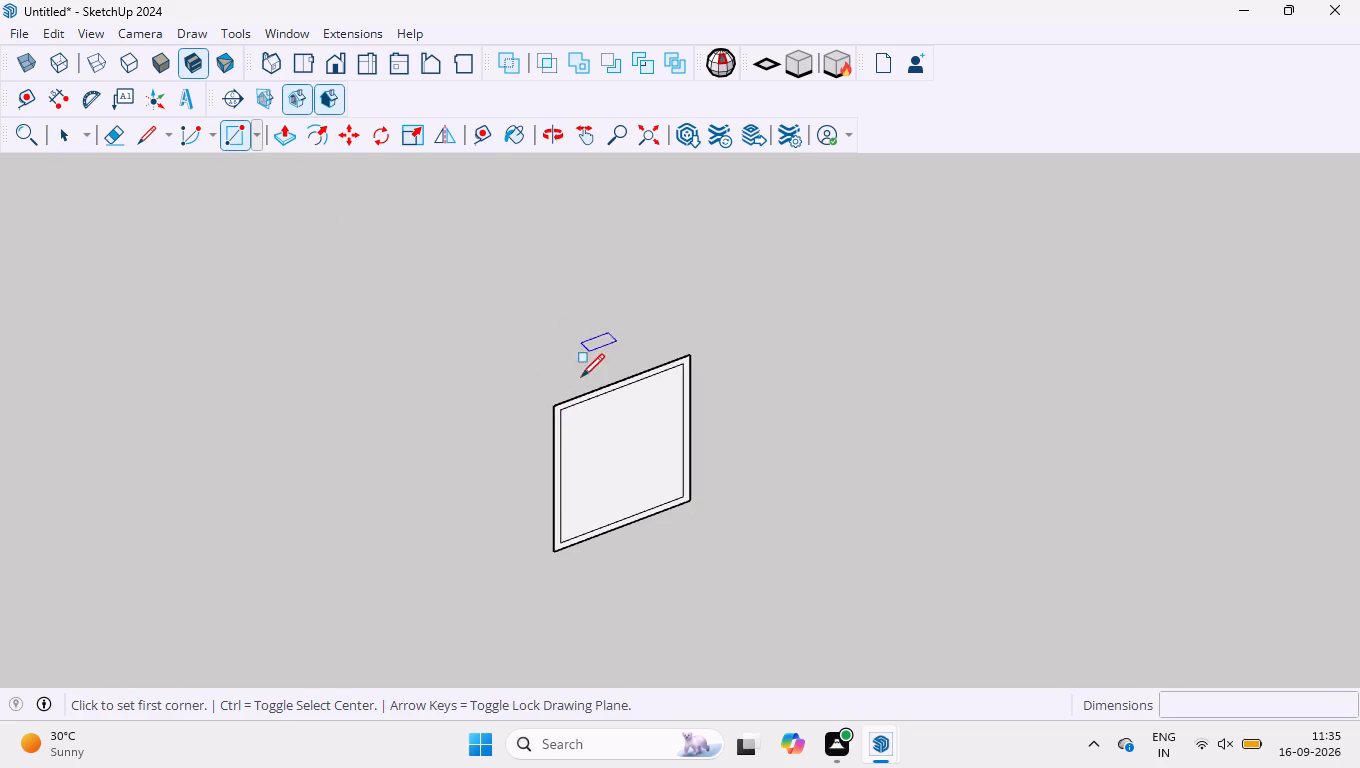
scroll(657, 509, "up", 4)
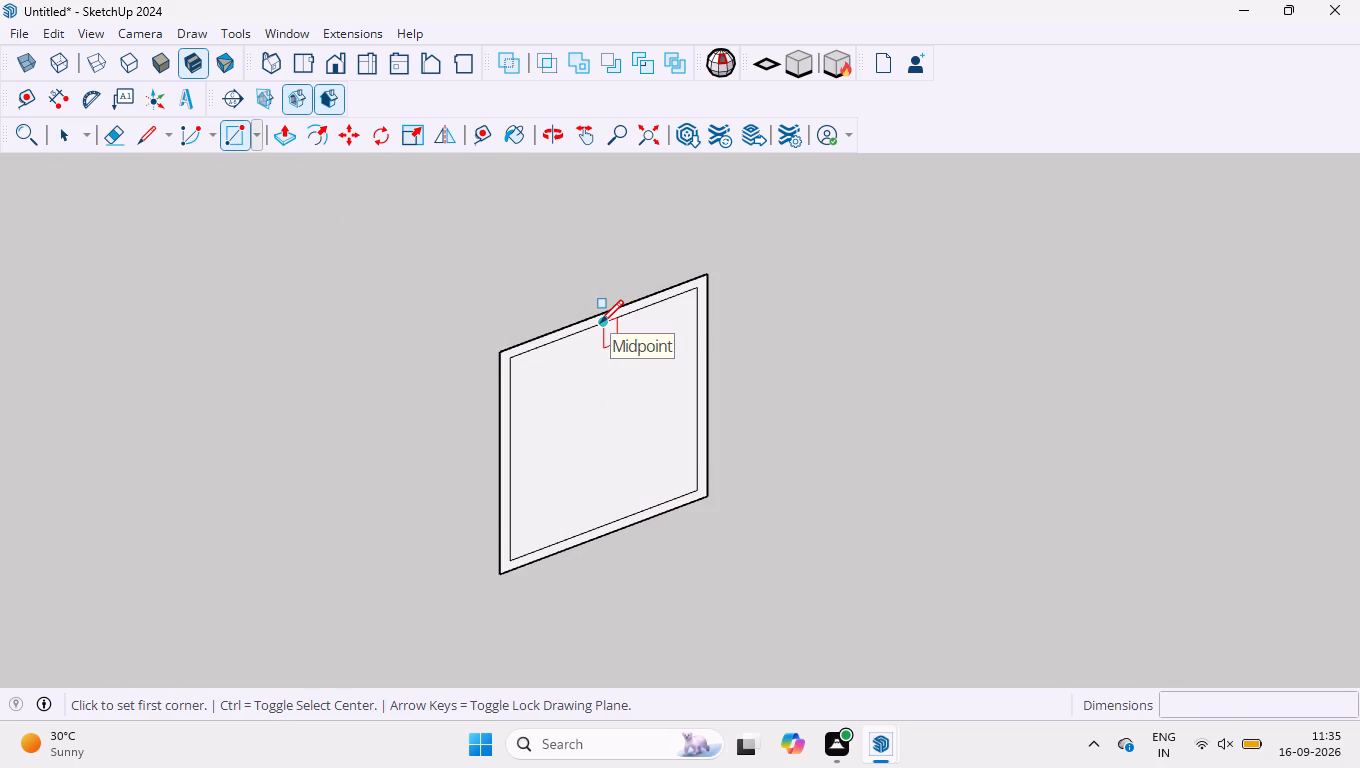
left_click(600, 323)
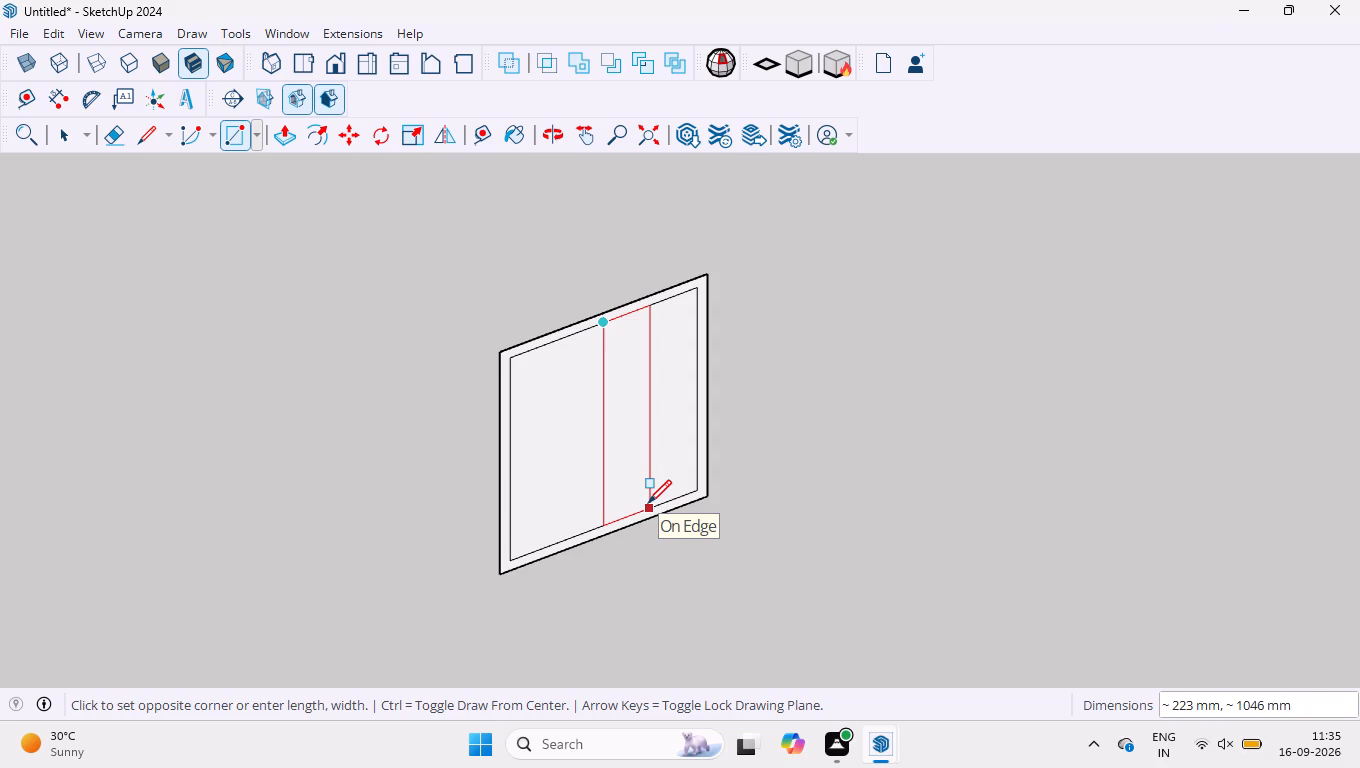
type("25")
key("Return")
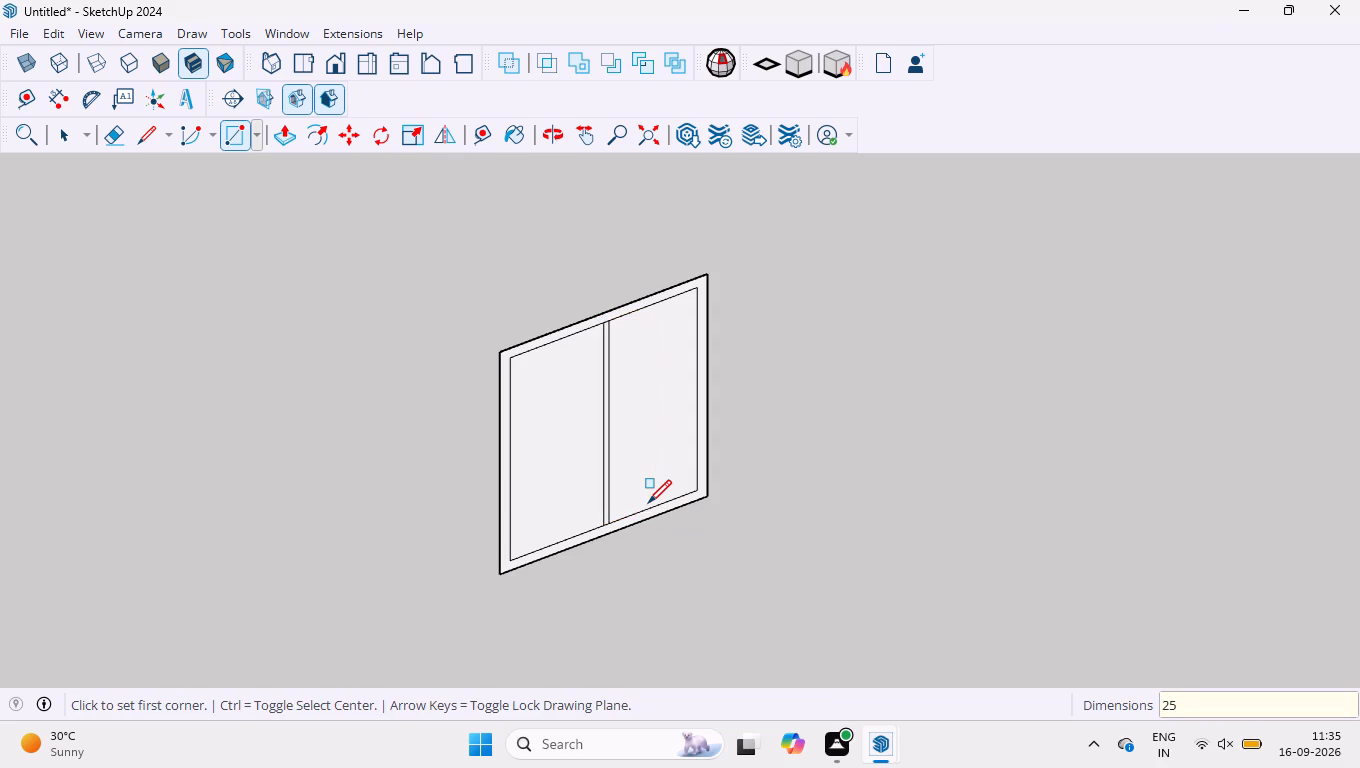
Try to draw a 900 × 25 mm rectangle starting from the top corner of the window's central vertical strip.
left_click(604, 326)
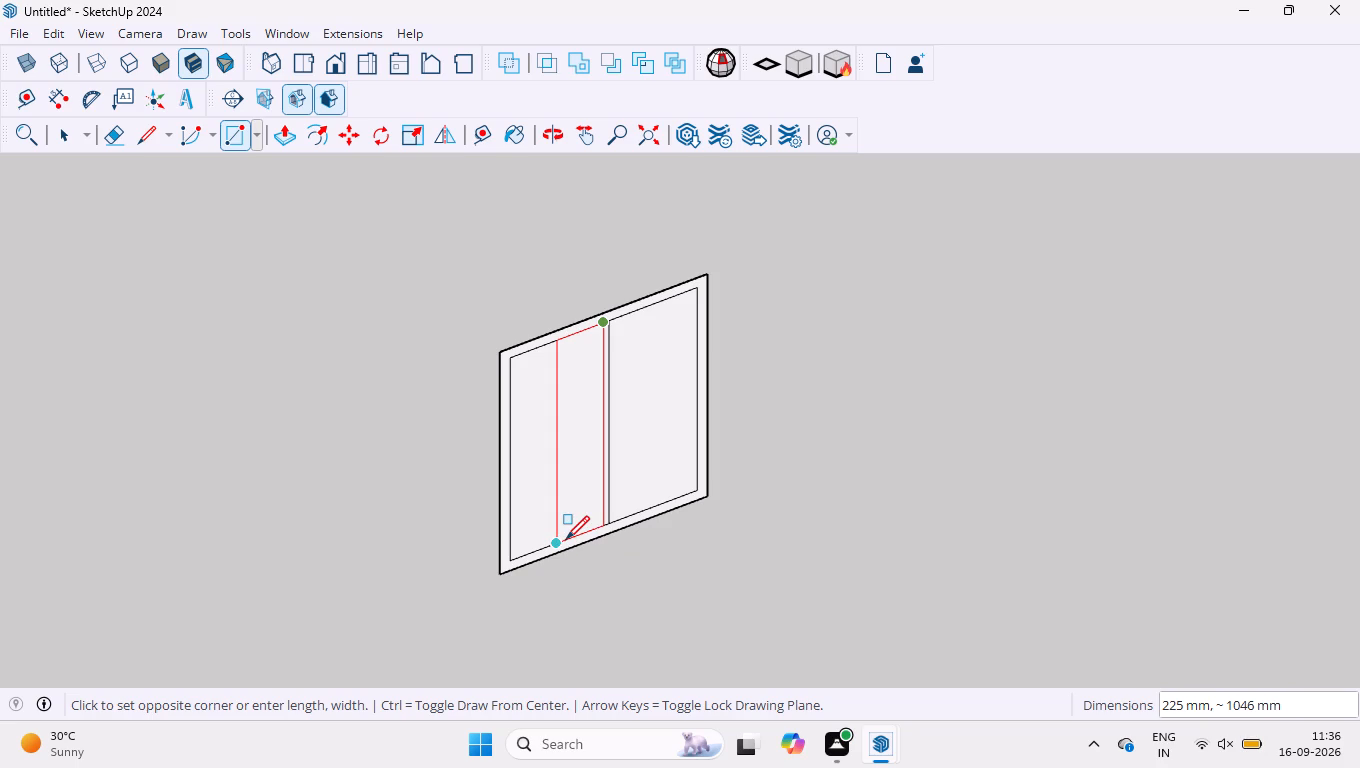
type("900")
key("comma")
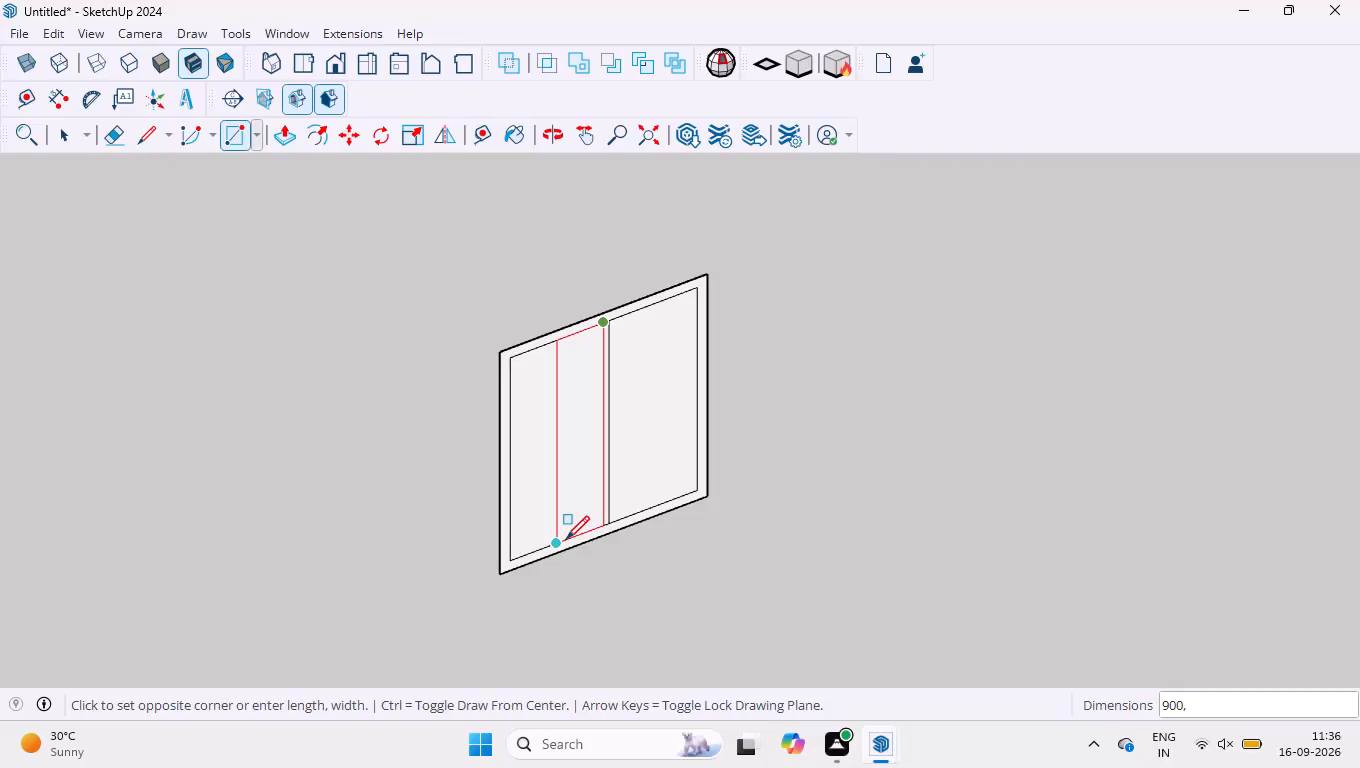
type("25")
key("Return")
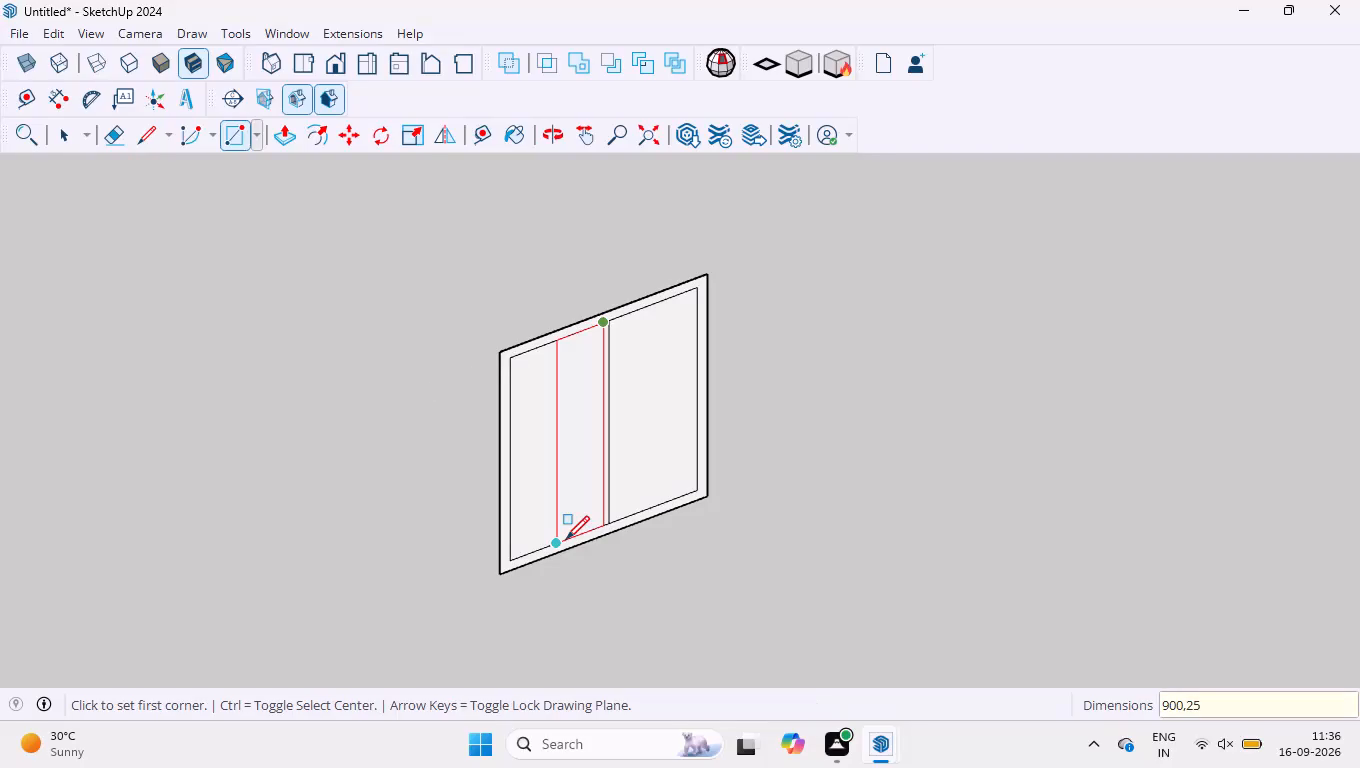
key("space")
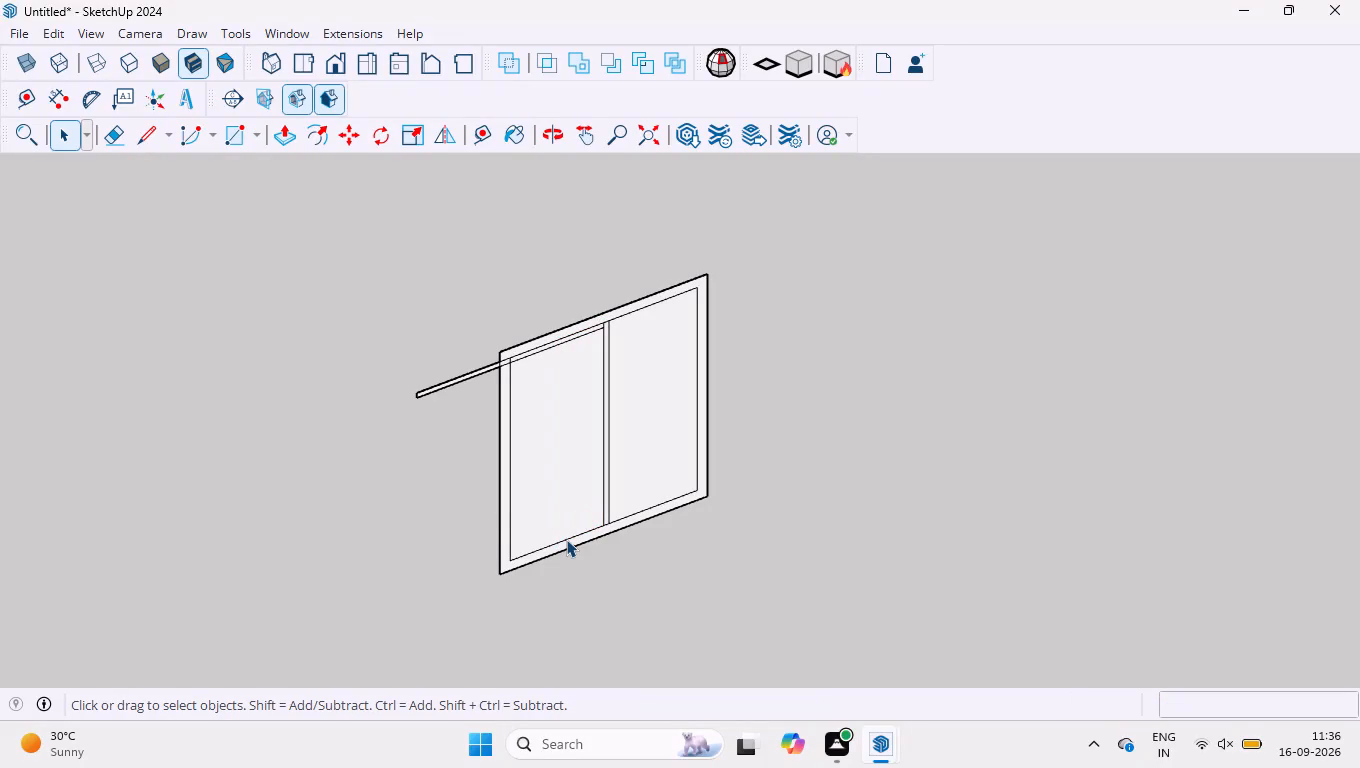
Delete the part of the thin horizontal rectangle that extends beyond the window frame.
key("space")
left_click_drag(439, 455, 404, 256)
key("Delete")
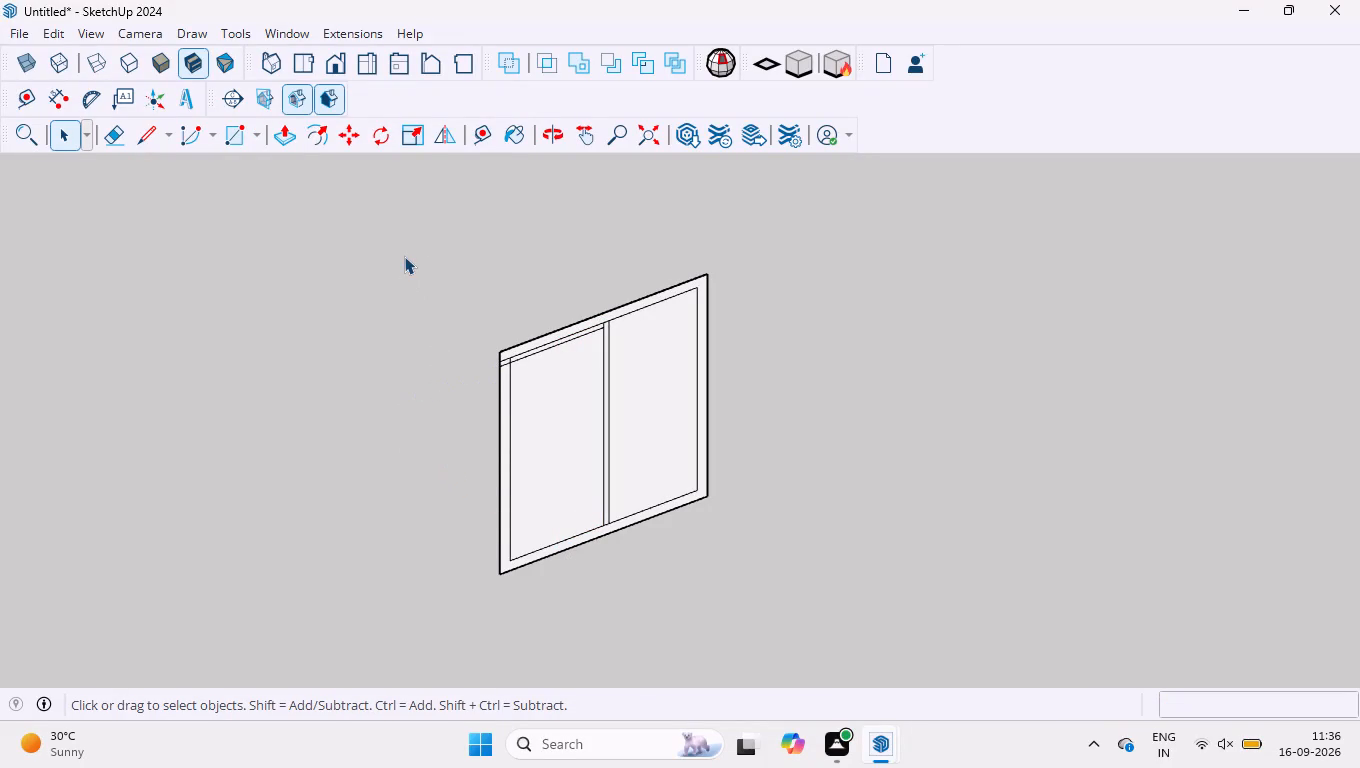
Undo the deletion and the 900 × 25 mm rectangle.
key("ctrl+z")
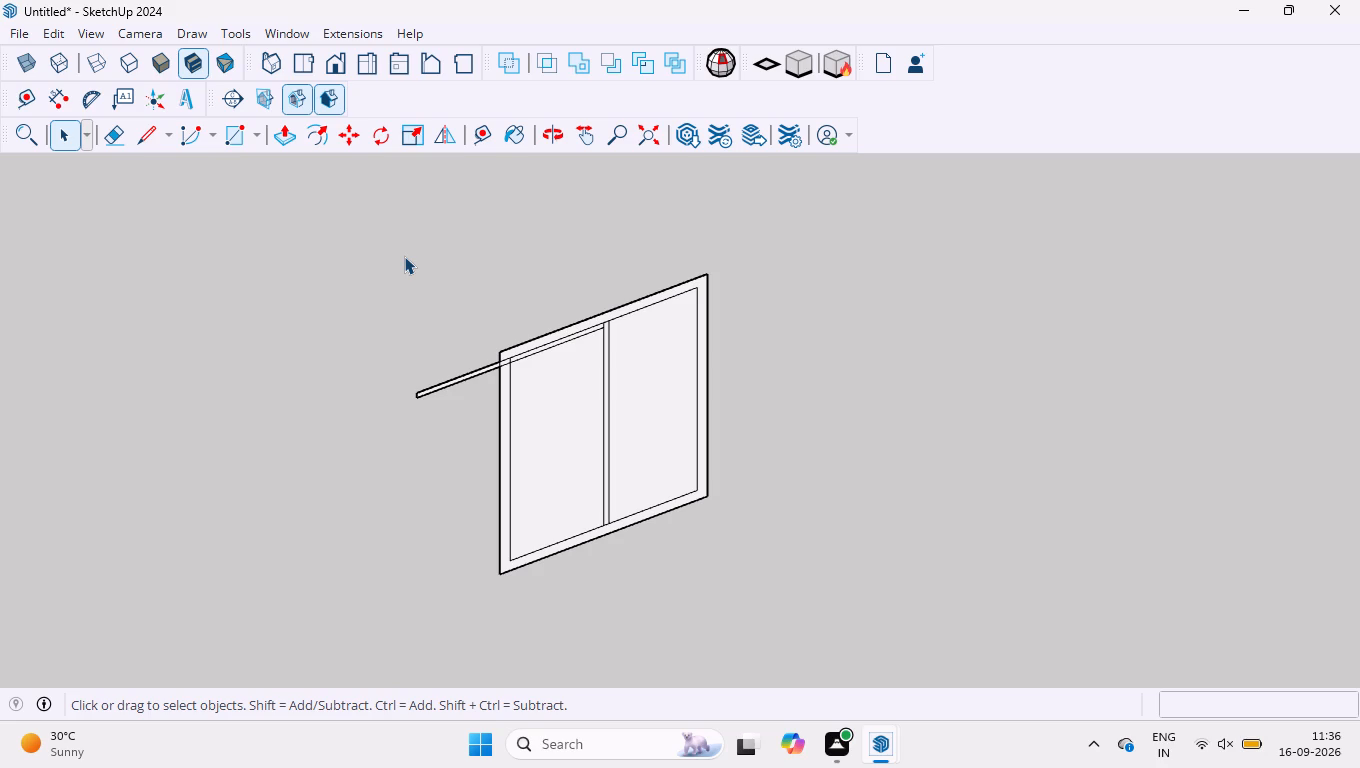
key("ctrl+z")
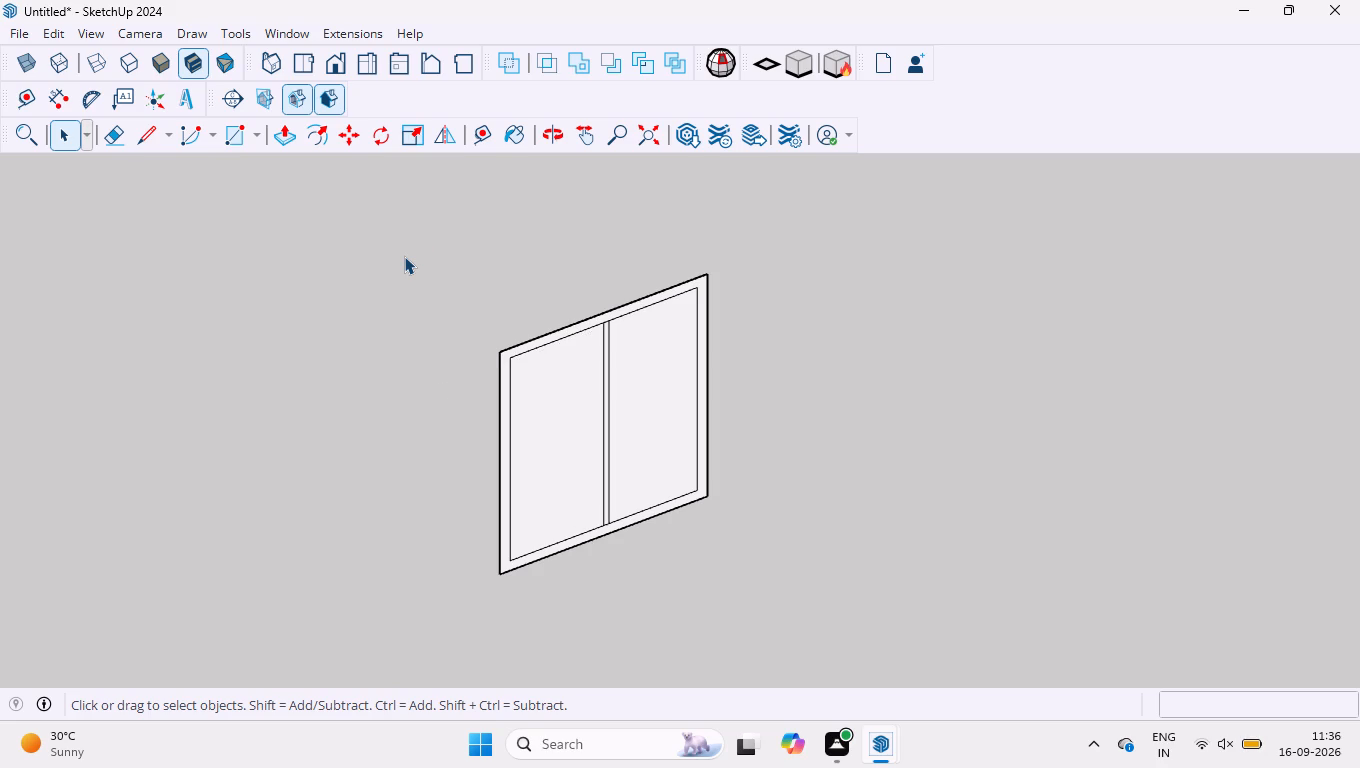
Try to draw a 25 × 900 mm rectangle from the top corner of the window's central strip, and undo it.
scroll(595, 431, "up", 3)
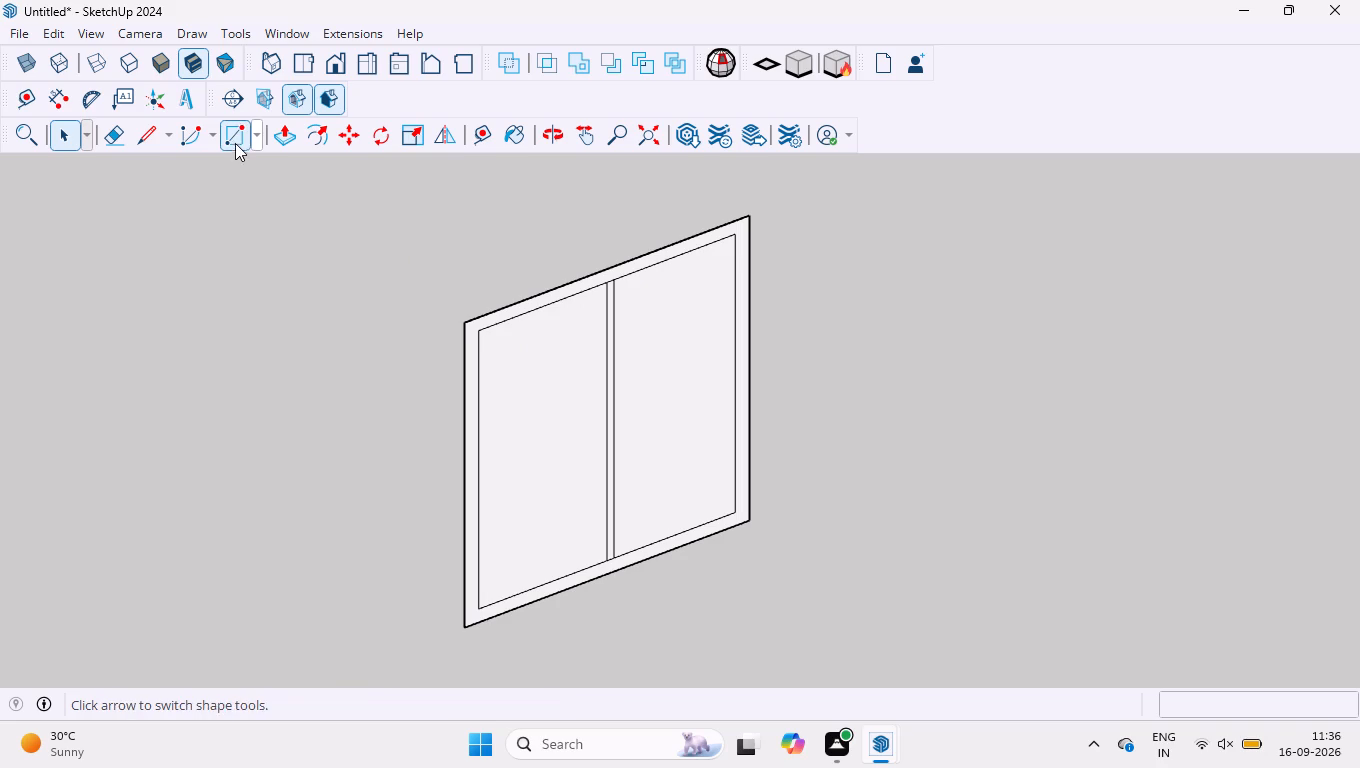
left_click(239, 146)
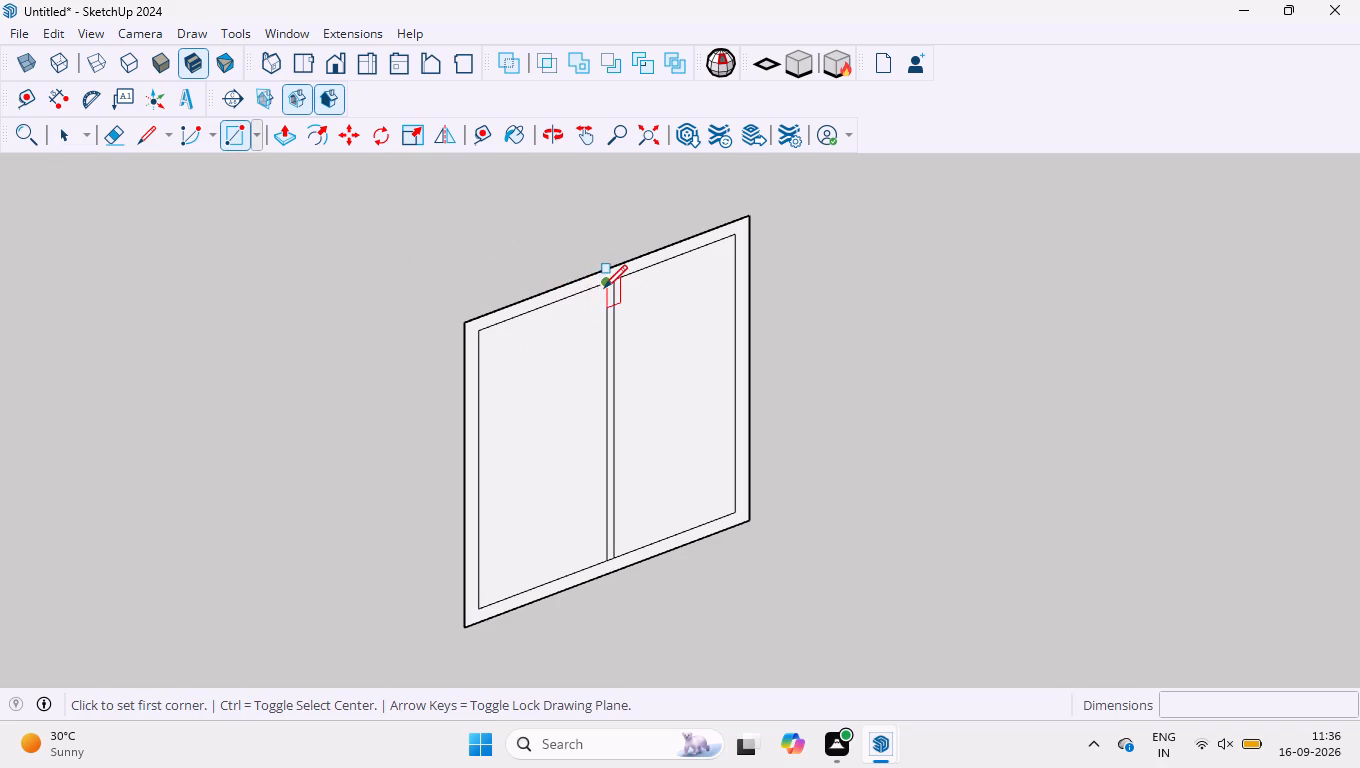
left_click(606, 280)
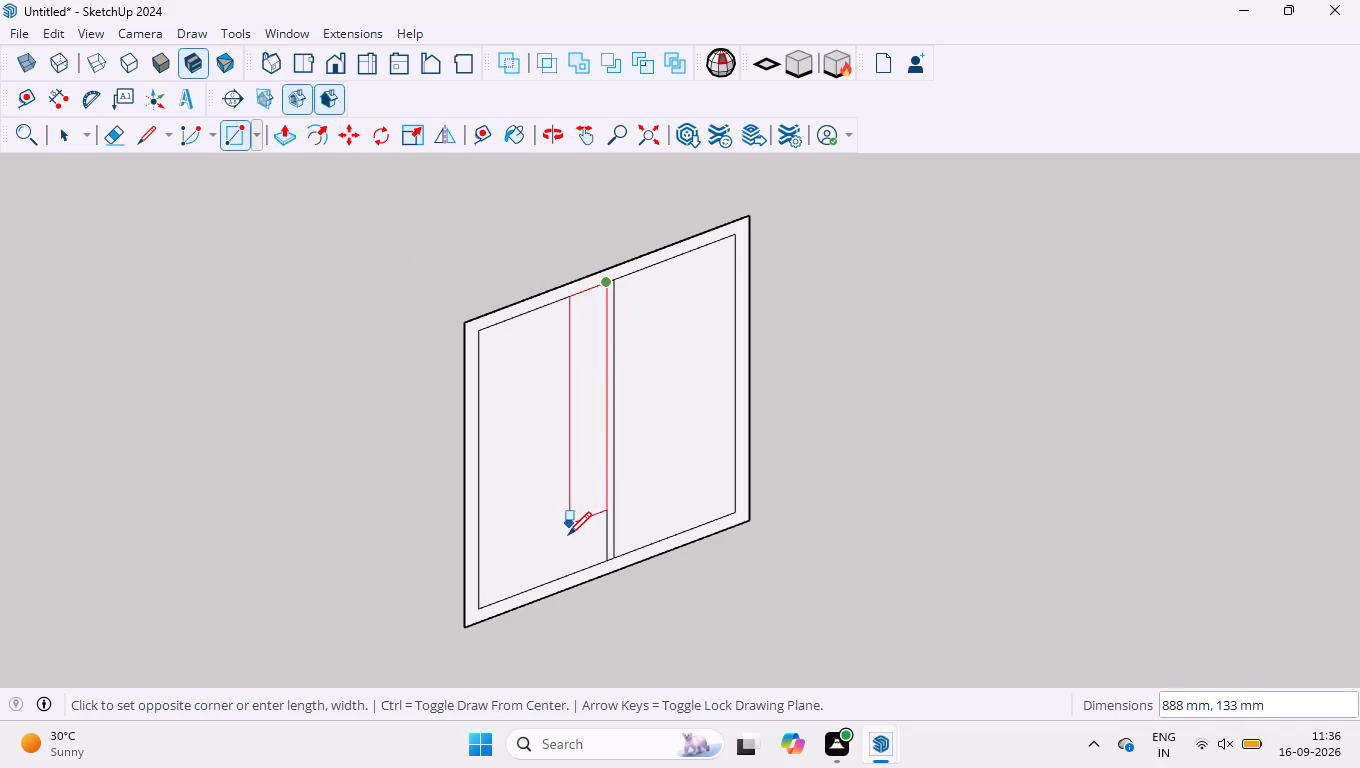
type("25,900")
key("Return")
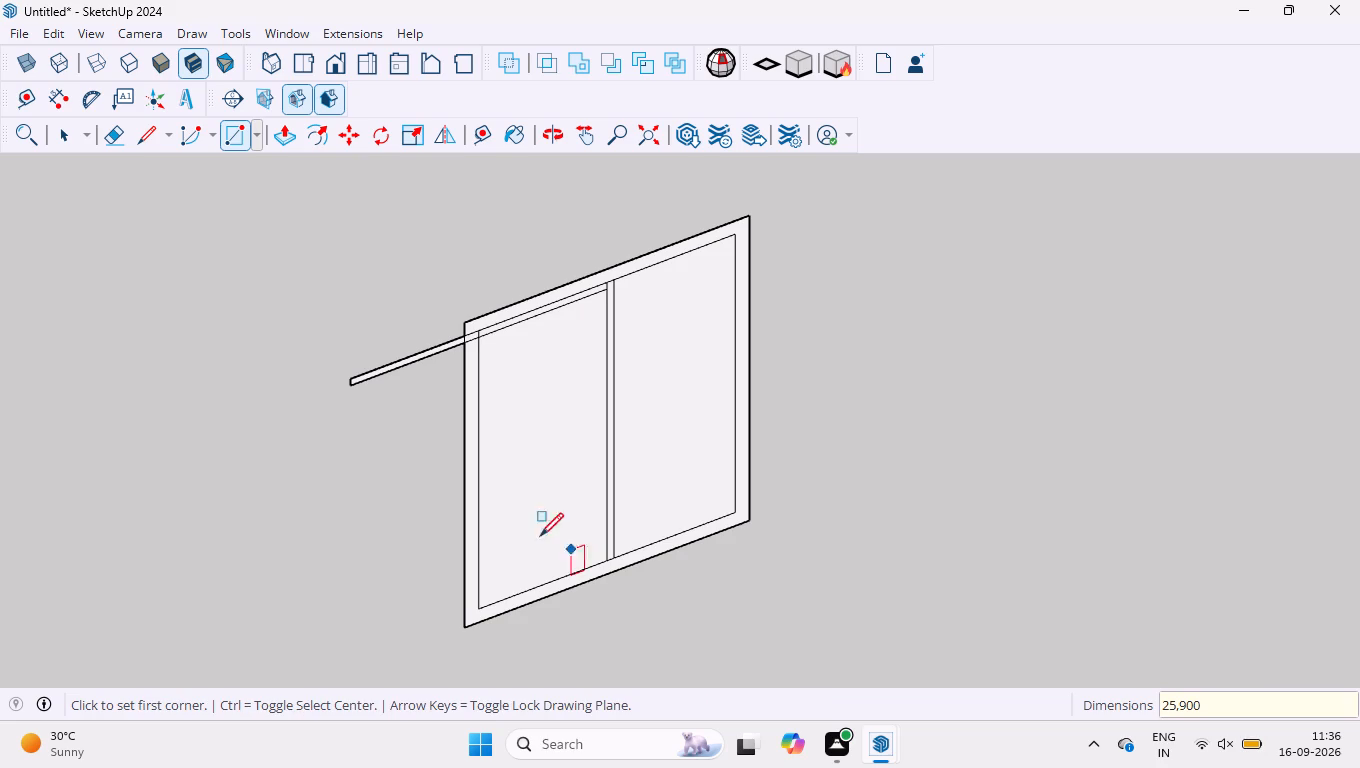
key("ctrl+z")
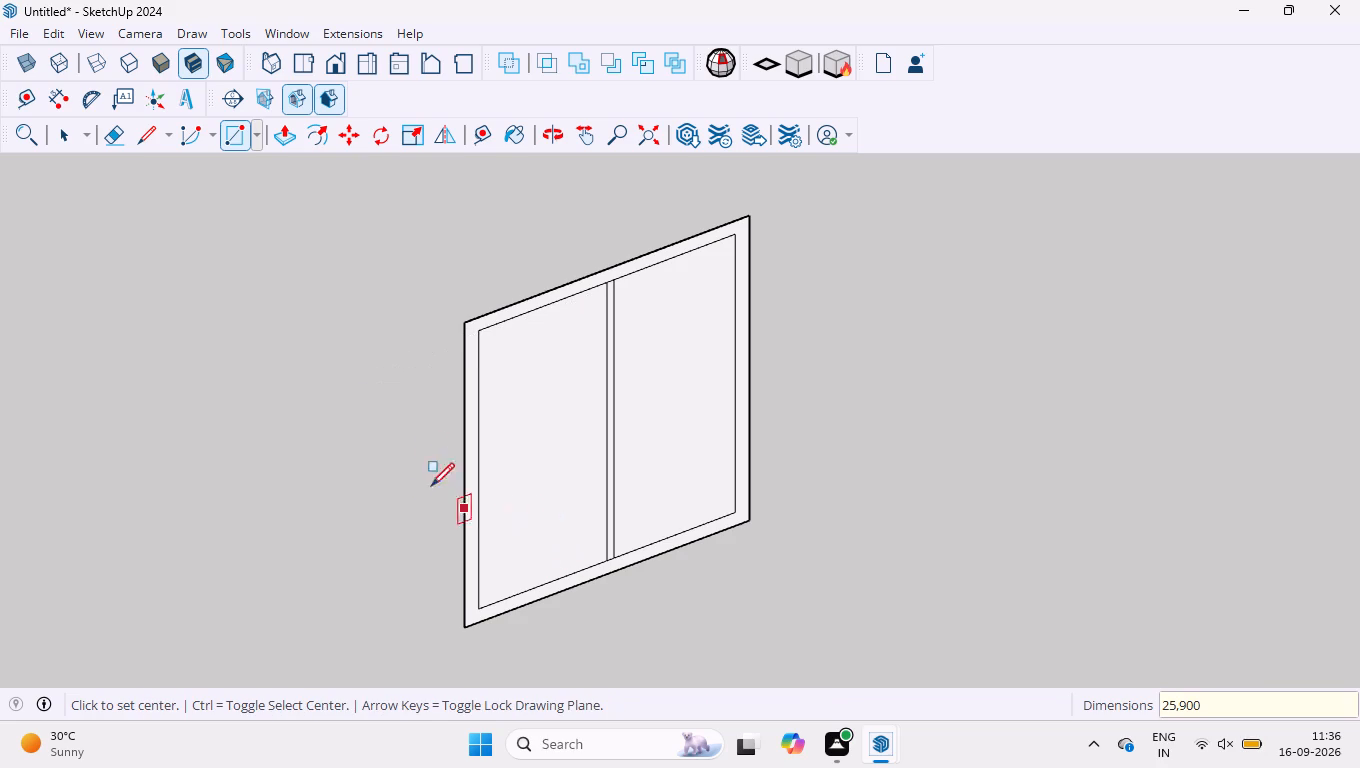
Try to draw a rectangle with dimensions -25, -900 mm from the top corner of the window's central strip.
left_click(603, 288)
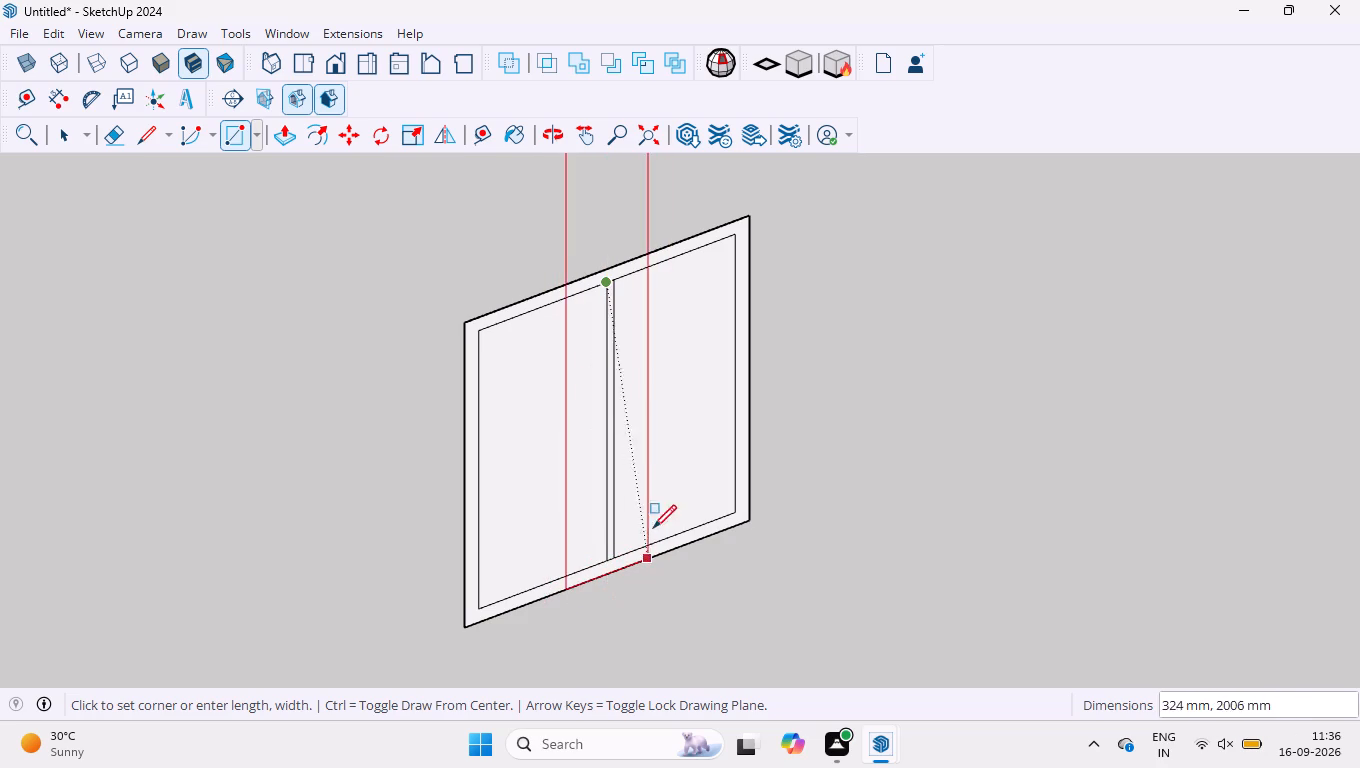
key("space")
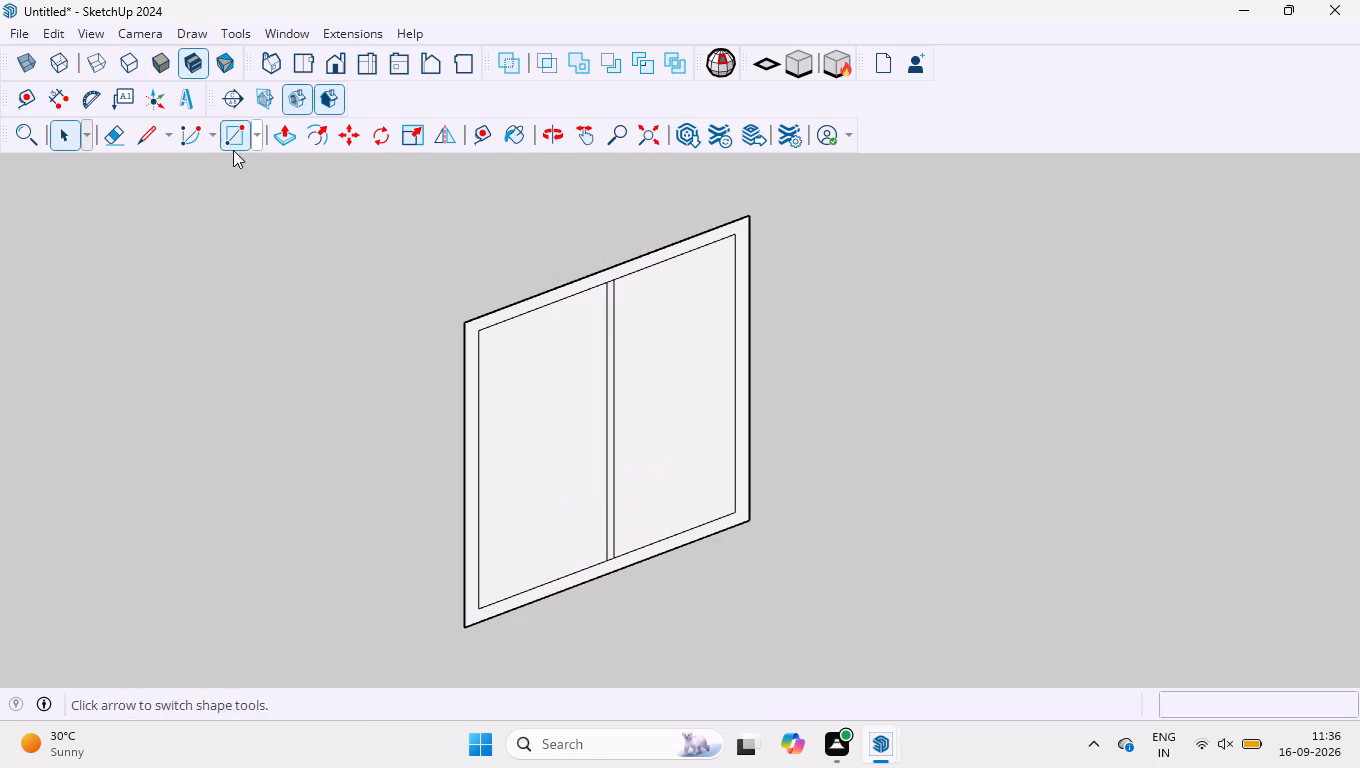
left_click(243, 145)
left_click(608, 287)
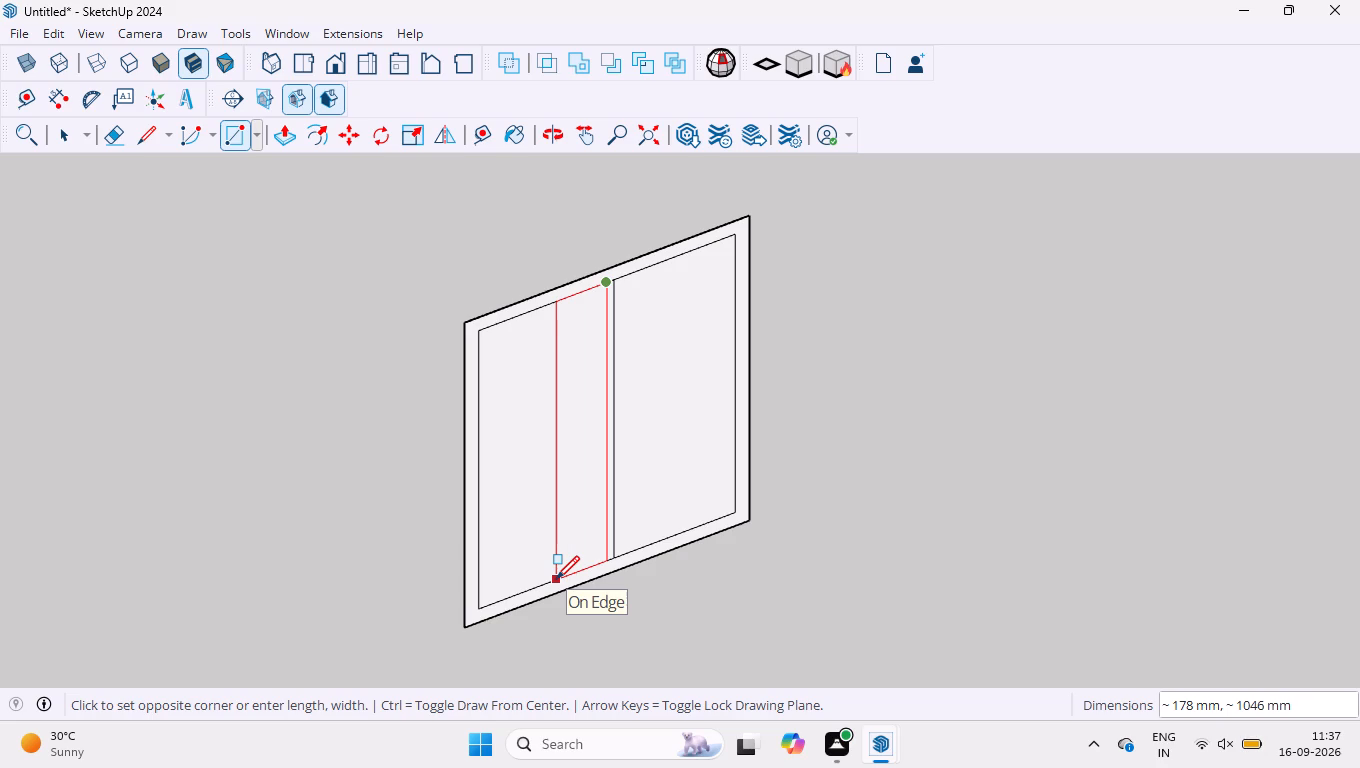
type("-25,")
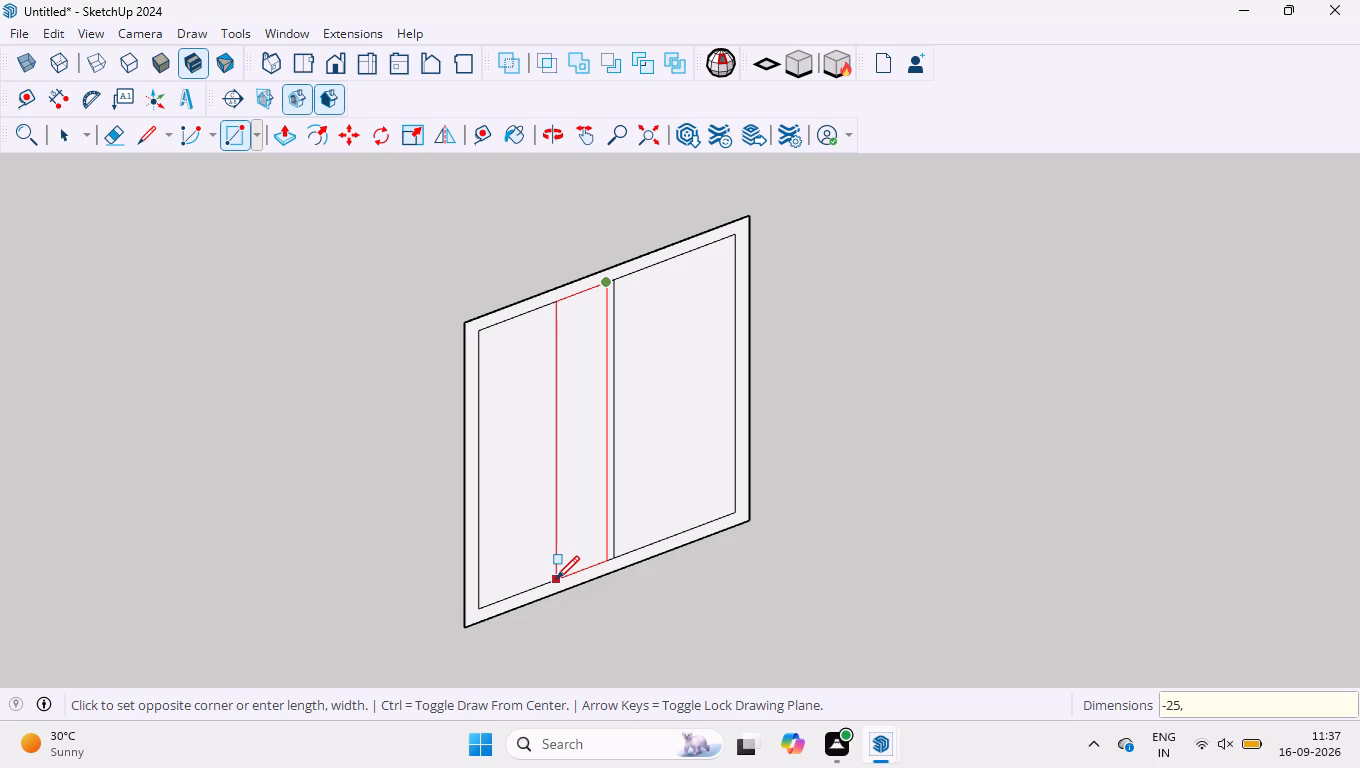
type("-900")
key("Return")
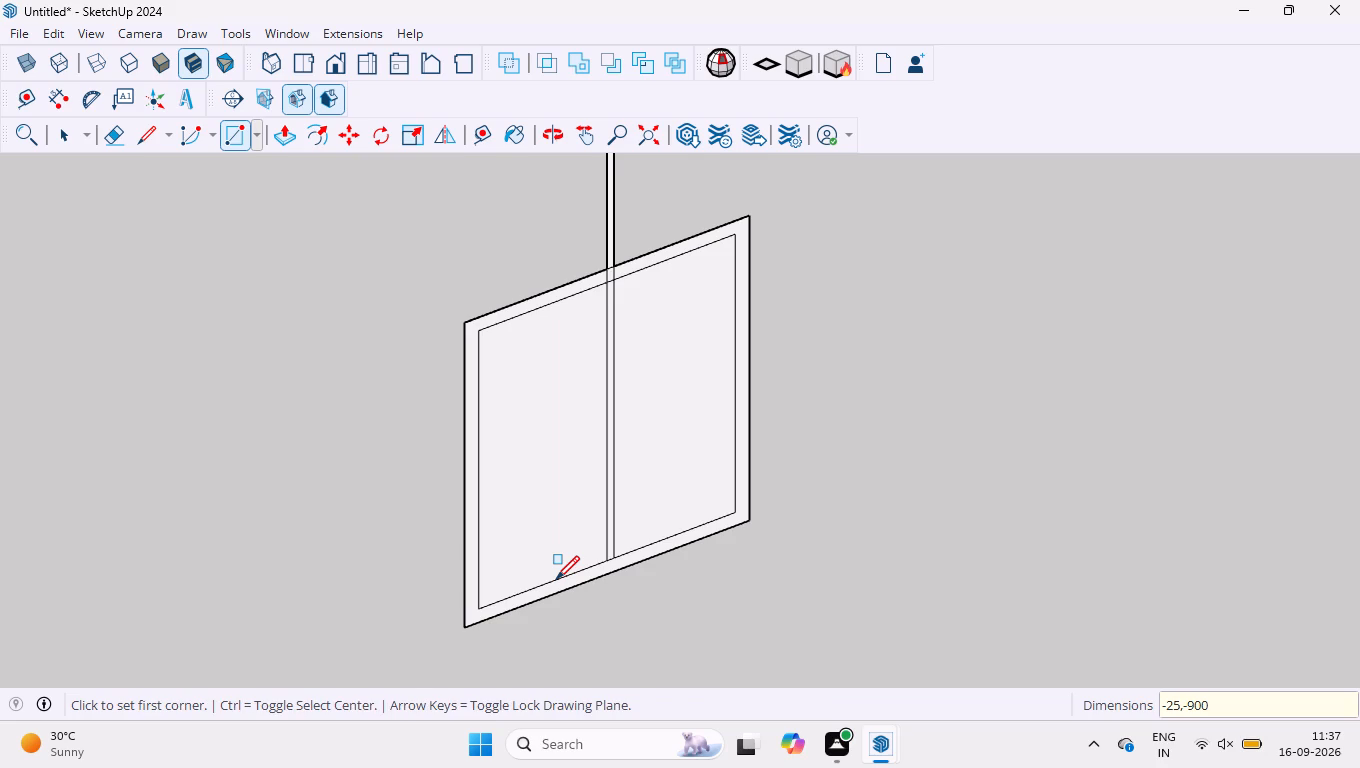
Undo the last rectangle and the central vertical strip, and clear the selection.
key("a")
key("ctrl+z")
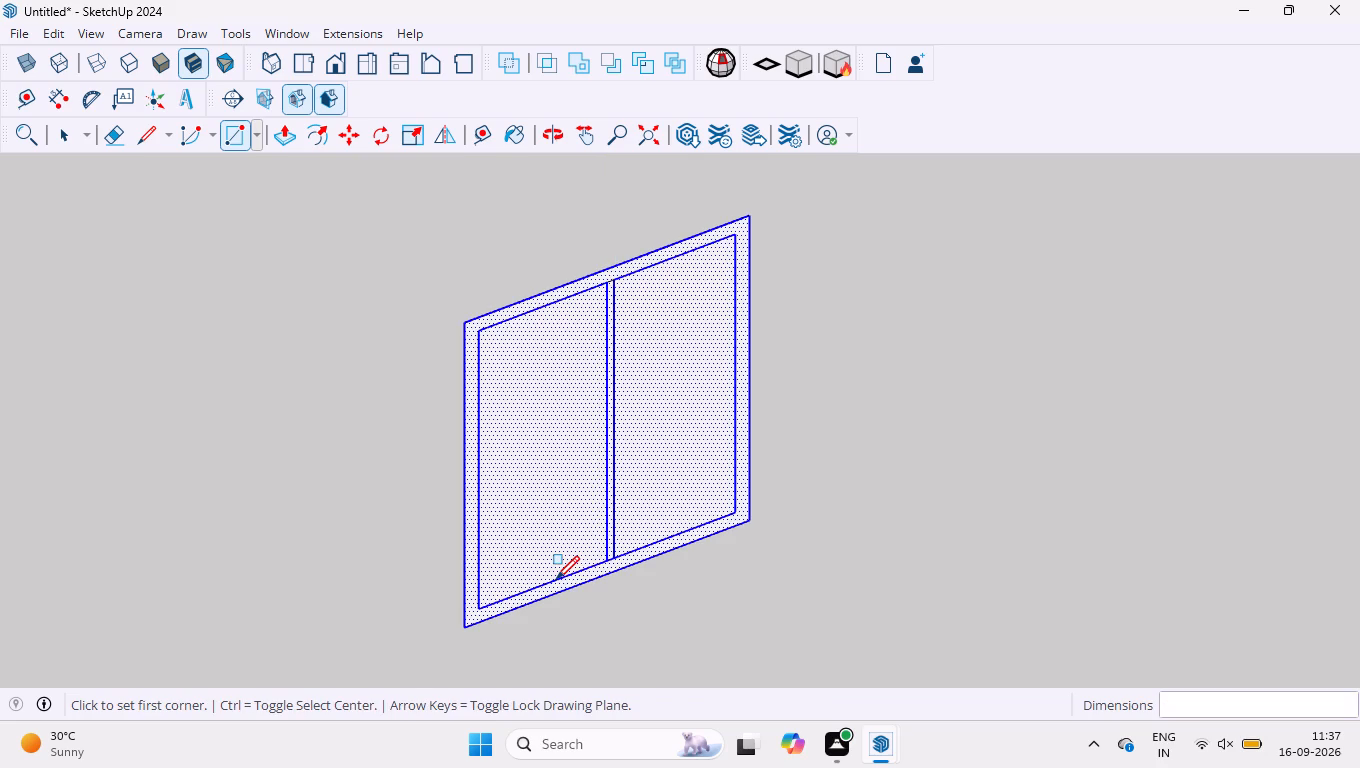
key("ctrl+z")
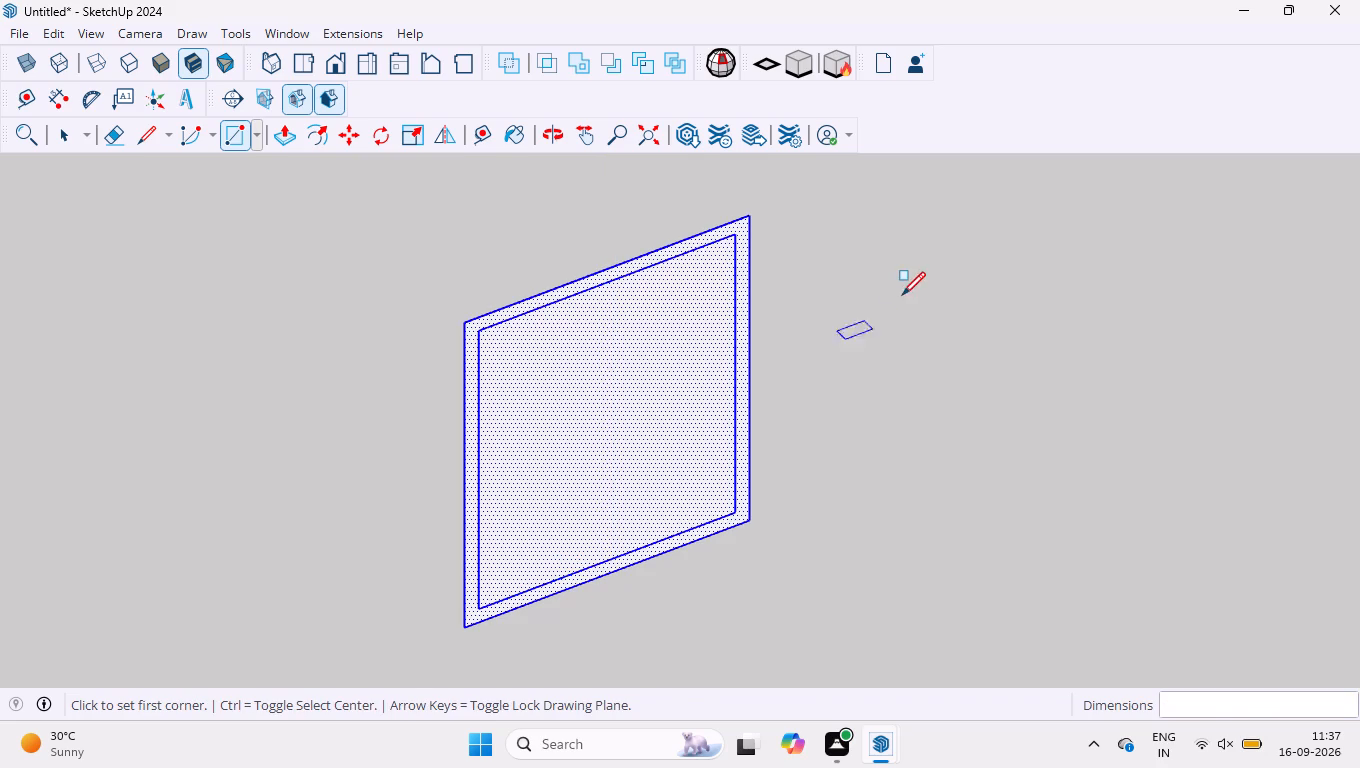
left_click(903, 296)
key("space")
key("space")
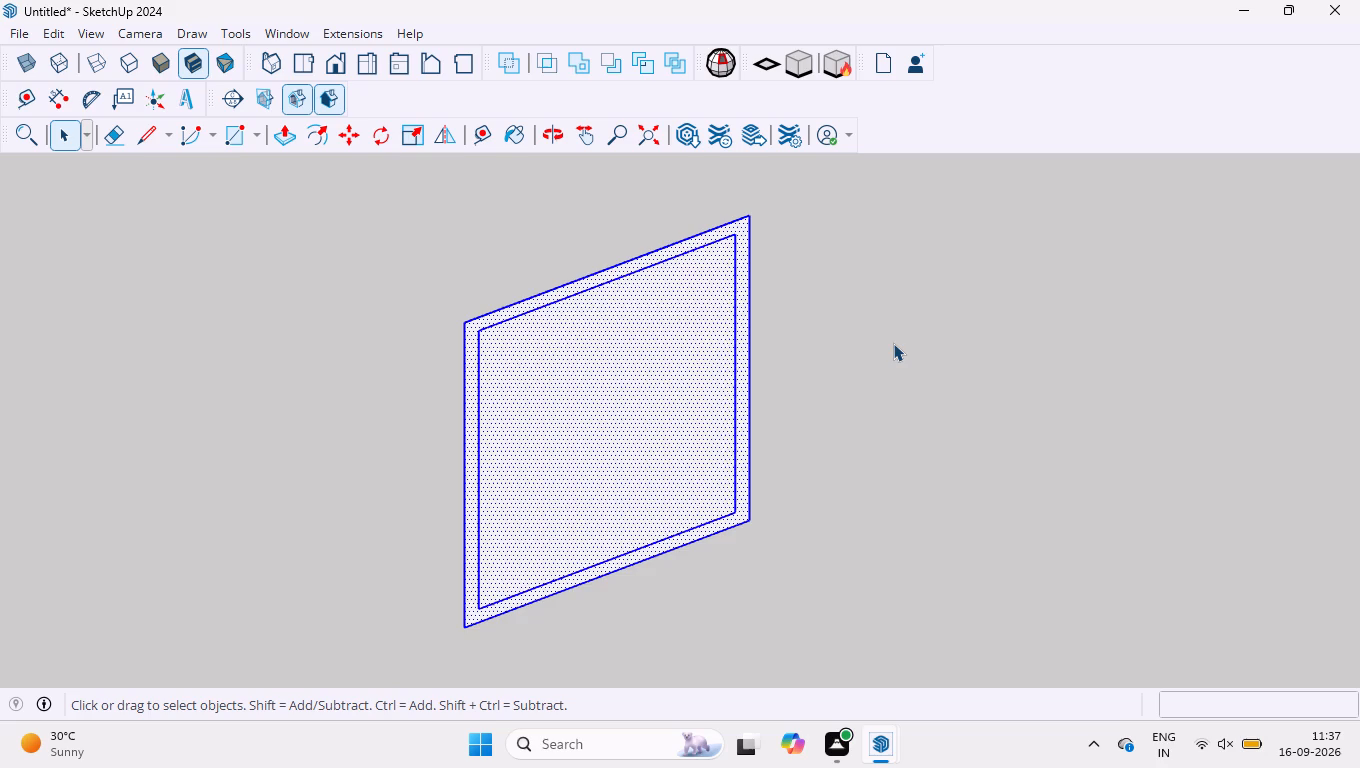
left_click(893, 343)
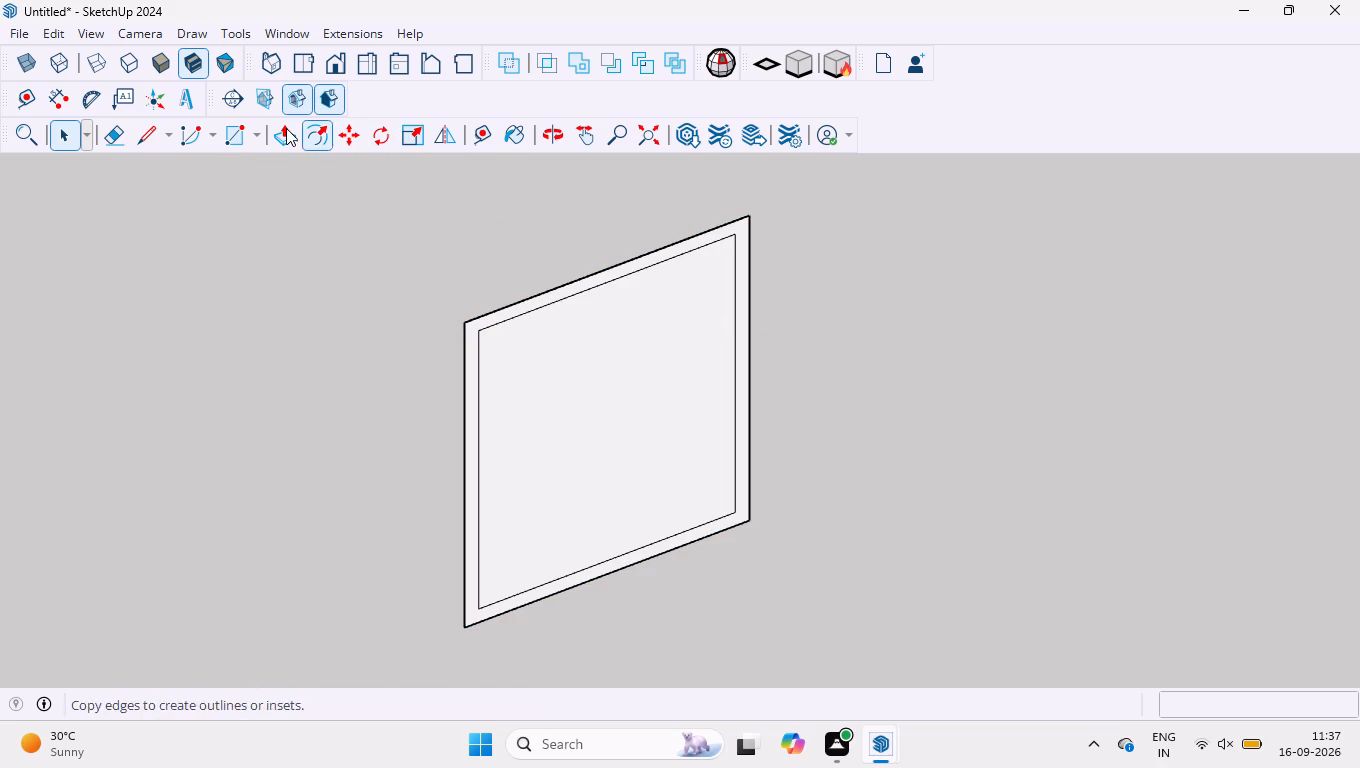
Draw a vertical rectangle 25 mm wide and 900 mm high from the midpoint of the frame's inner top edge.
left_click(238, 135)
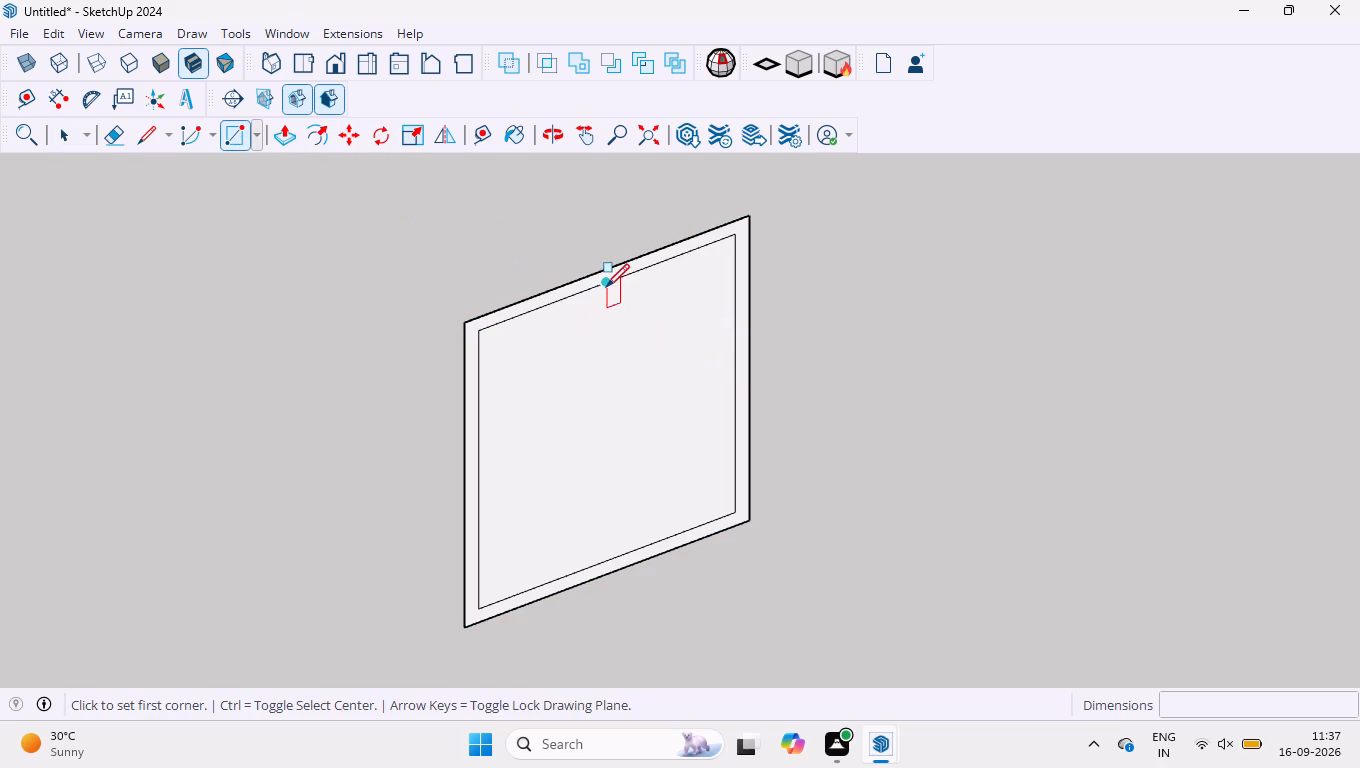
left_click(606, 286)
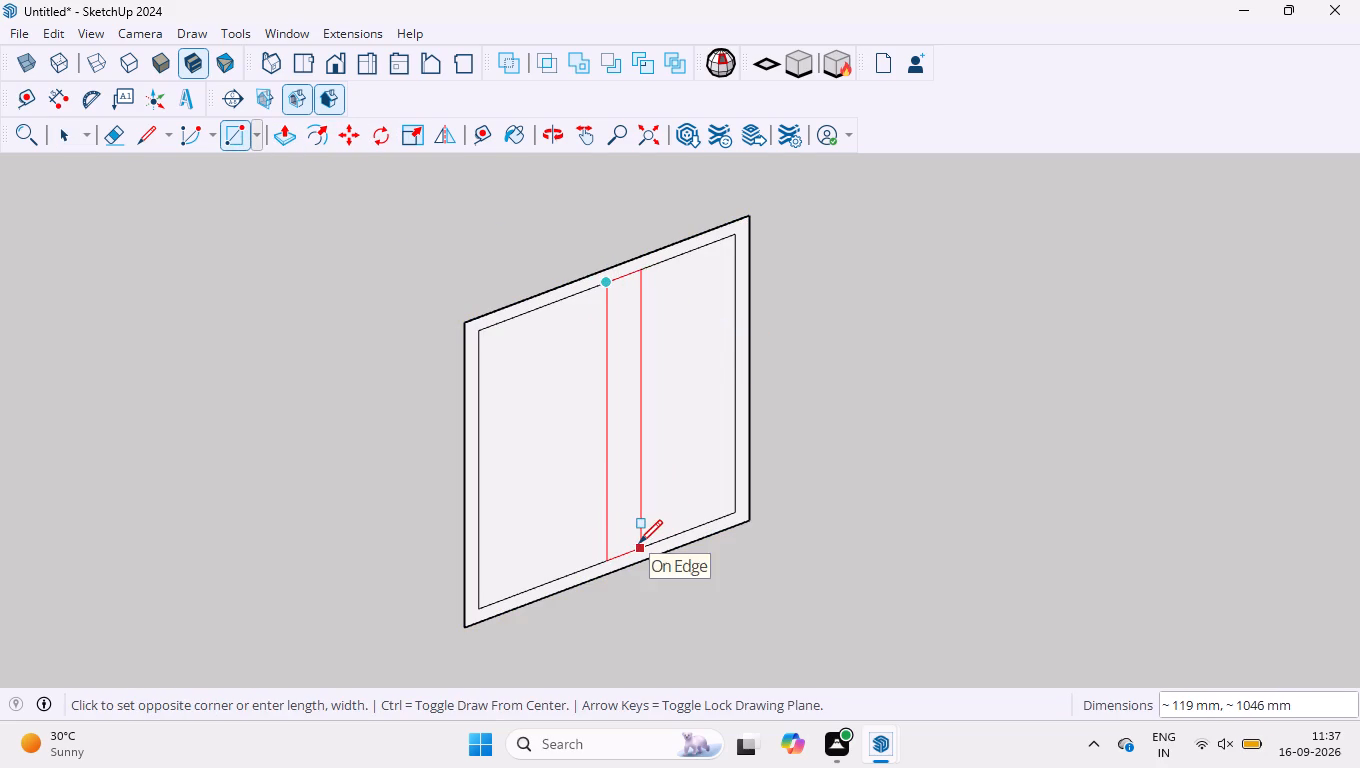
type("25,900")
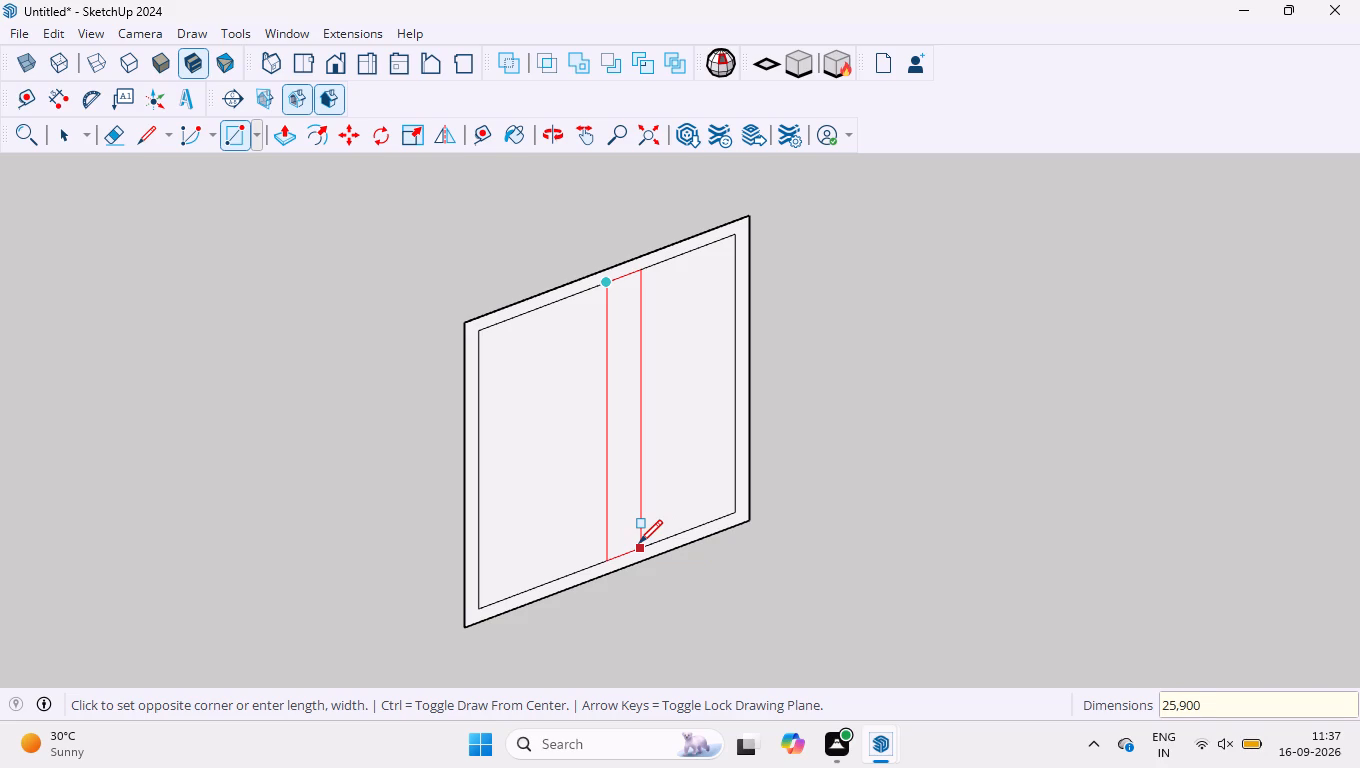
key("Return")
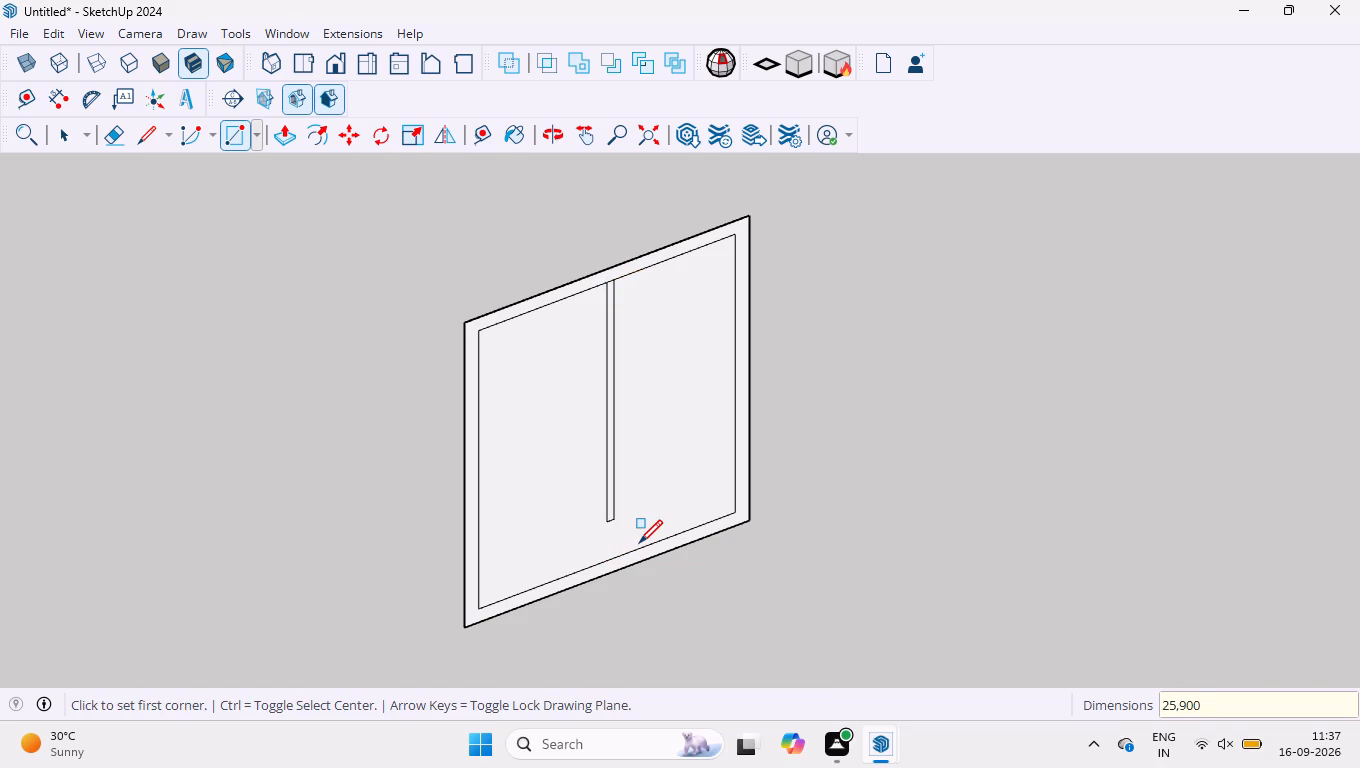
Measure the frame's outer height with a linear dimension, and delete that dimension.
left_click(66, 97)
left_click(462, 392)
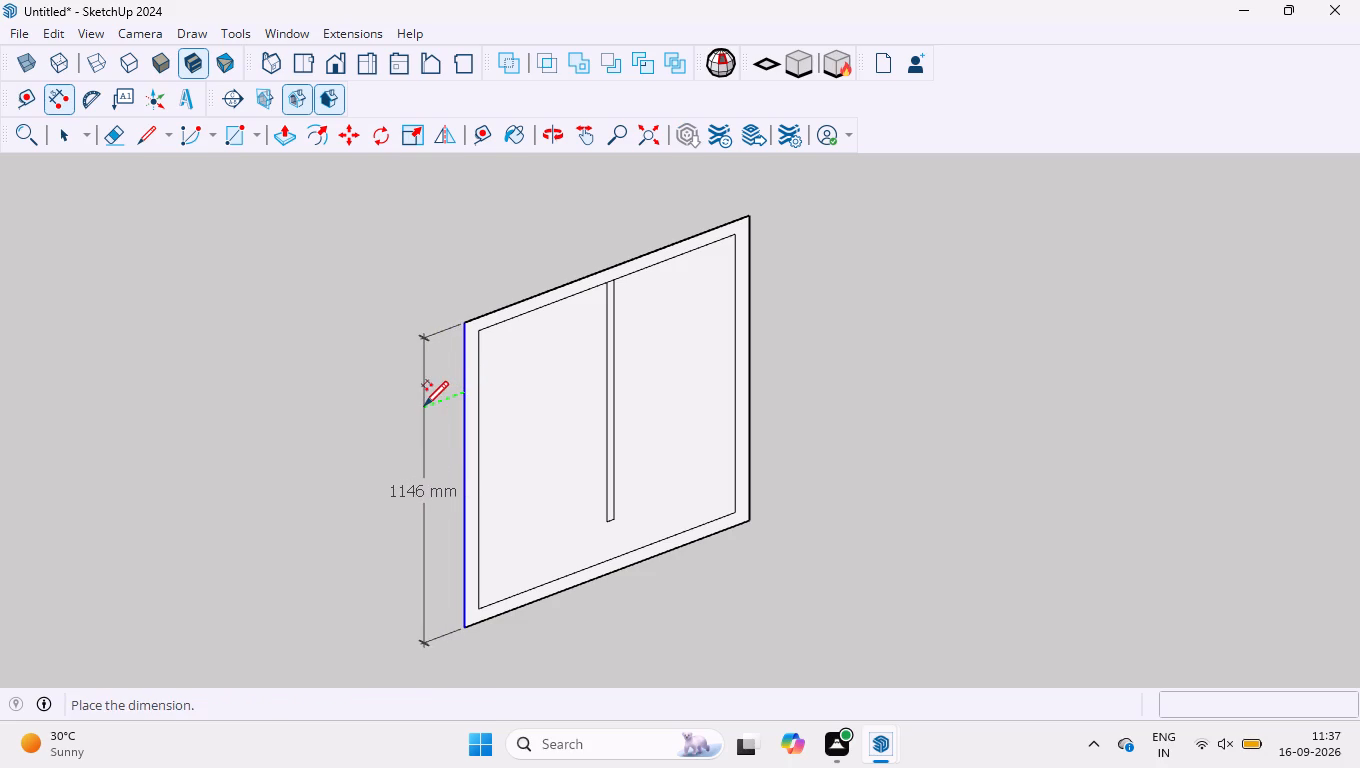
left_click(424, 404)
key("space")
left_click_drag(449, 409, 421, 435)
left_click(347, 464)
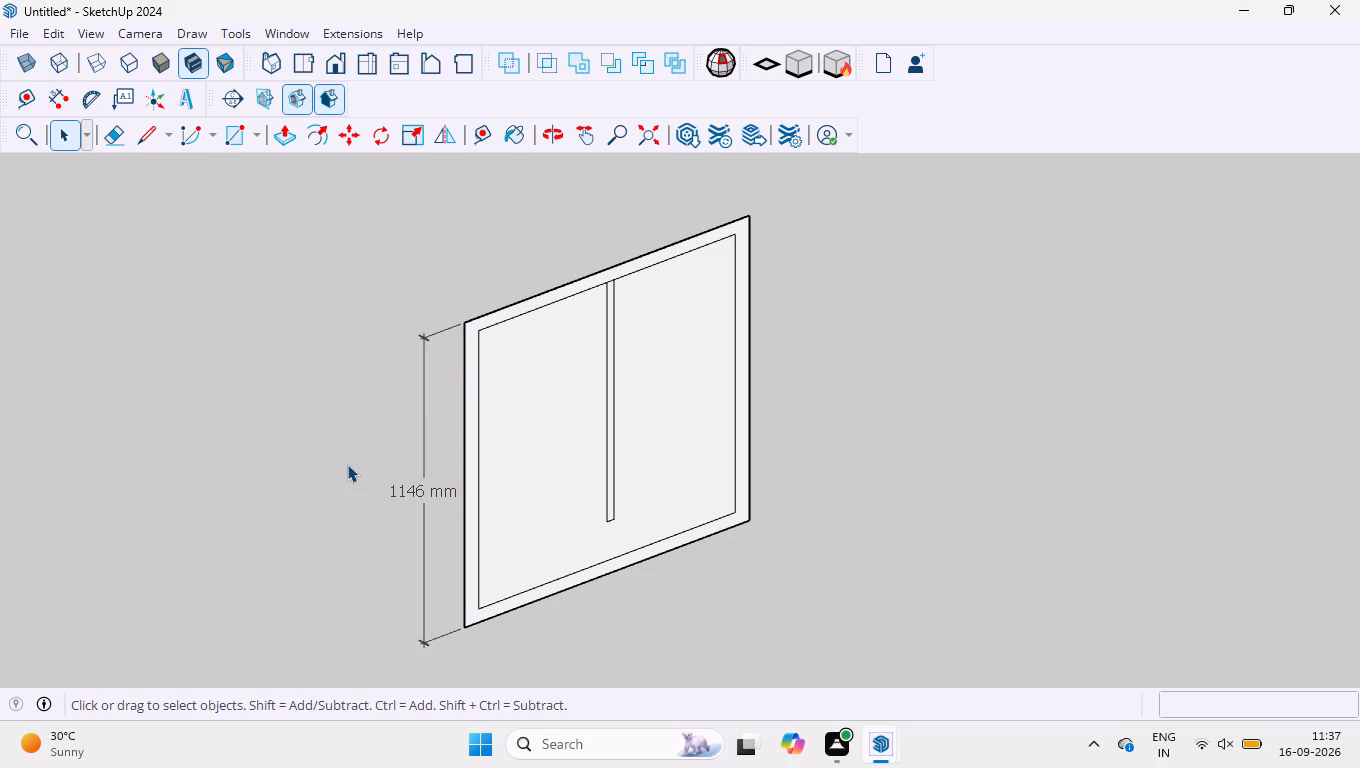
left_click_drag(449, 441, 399, 511)
key("Delete")
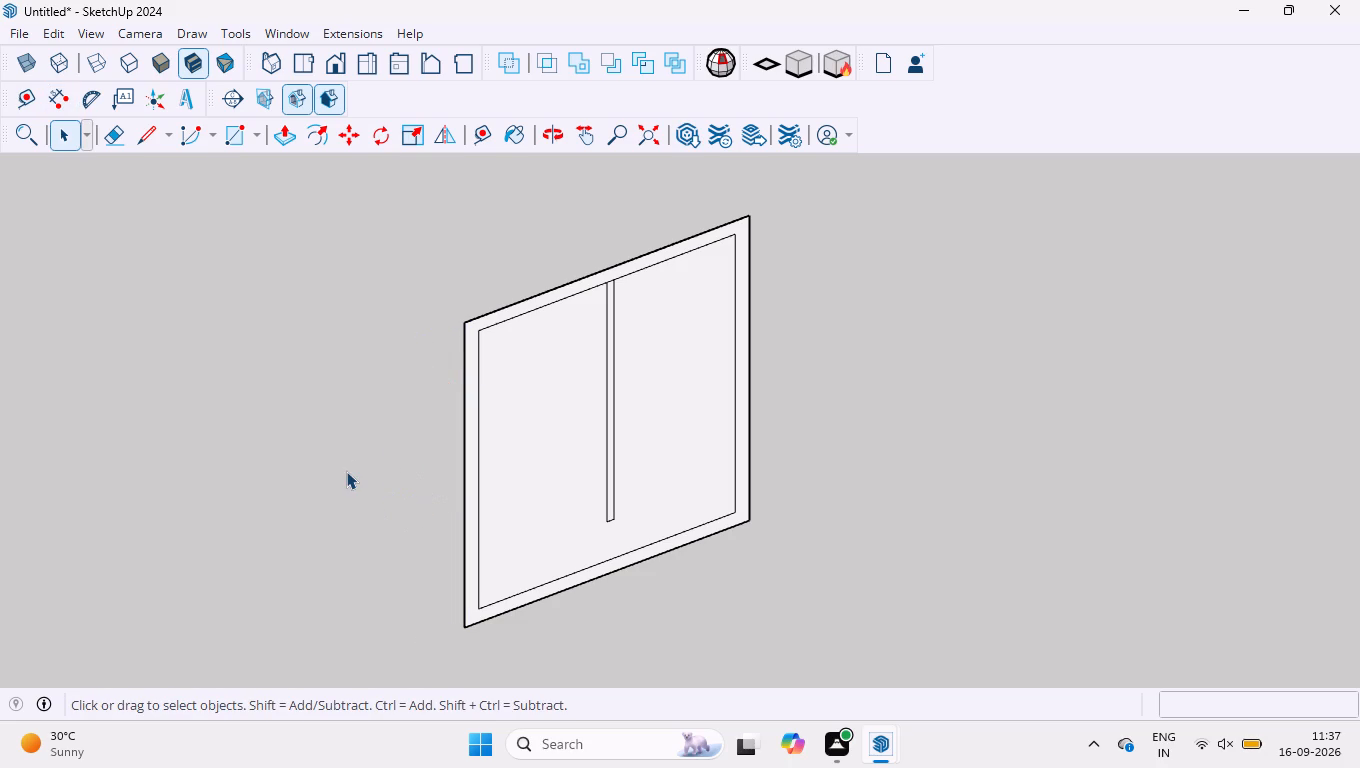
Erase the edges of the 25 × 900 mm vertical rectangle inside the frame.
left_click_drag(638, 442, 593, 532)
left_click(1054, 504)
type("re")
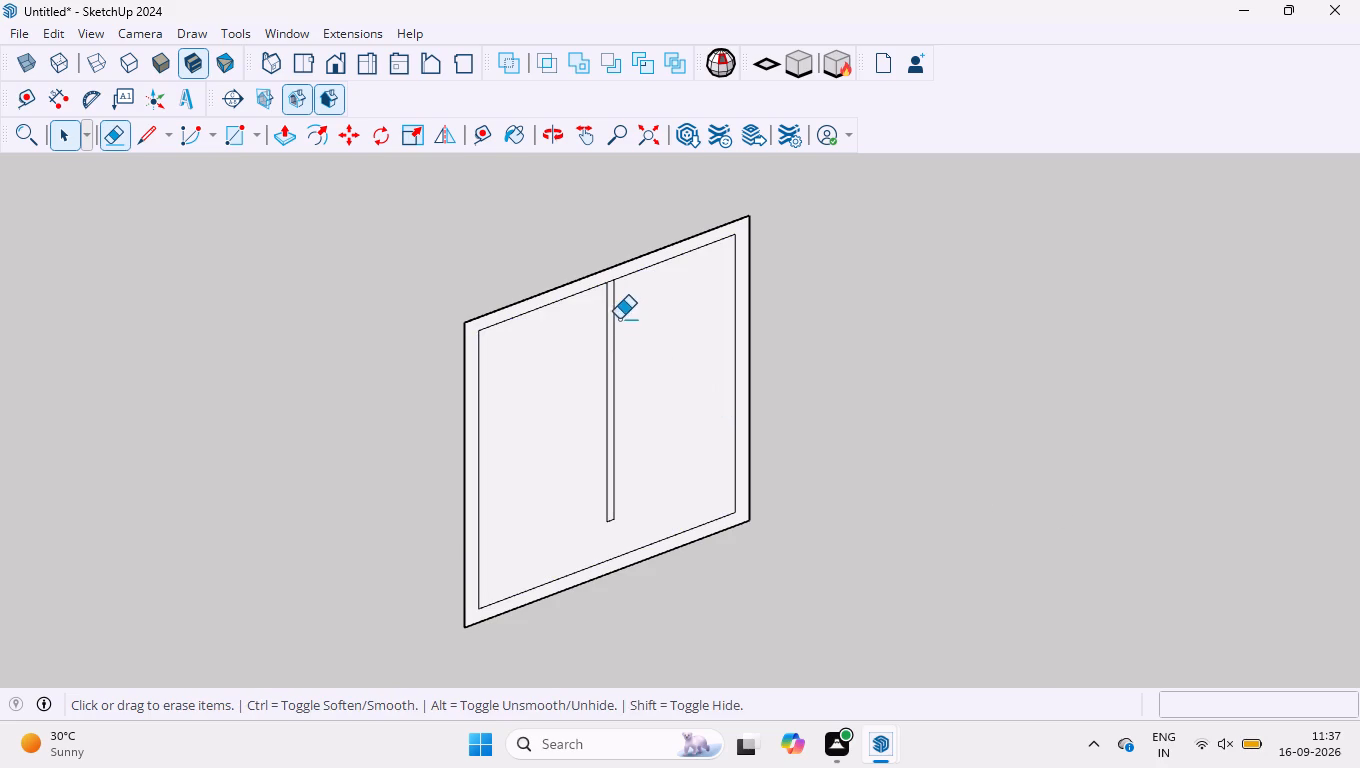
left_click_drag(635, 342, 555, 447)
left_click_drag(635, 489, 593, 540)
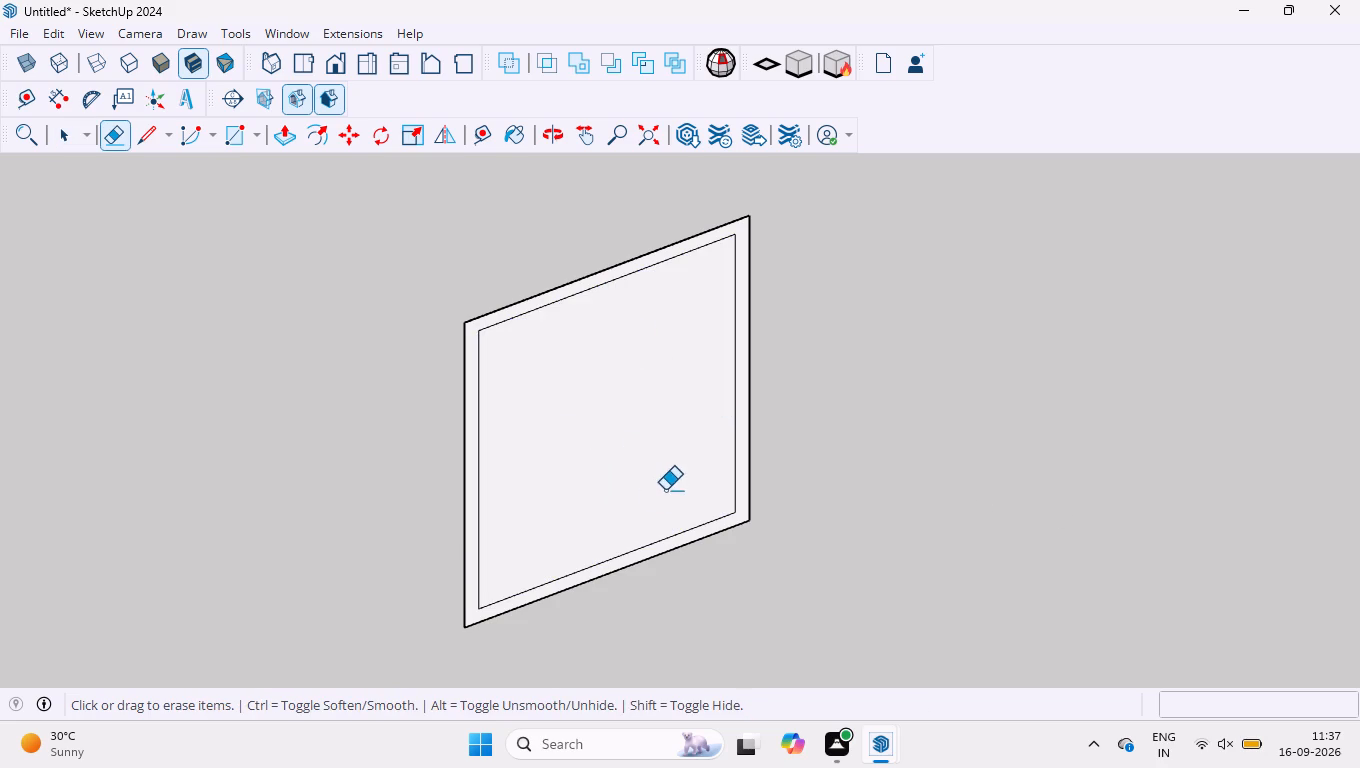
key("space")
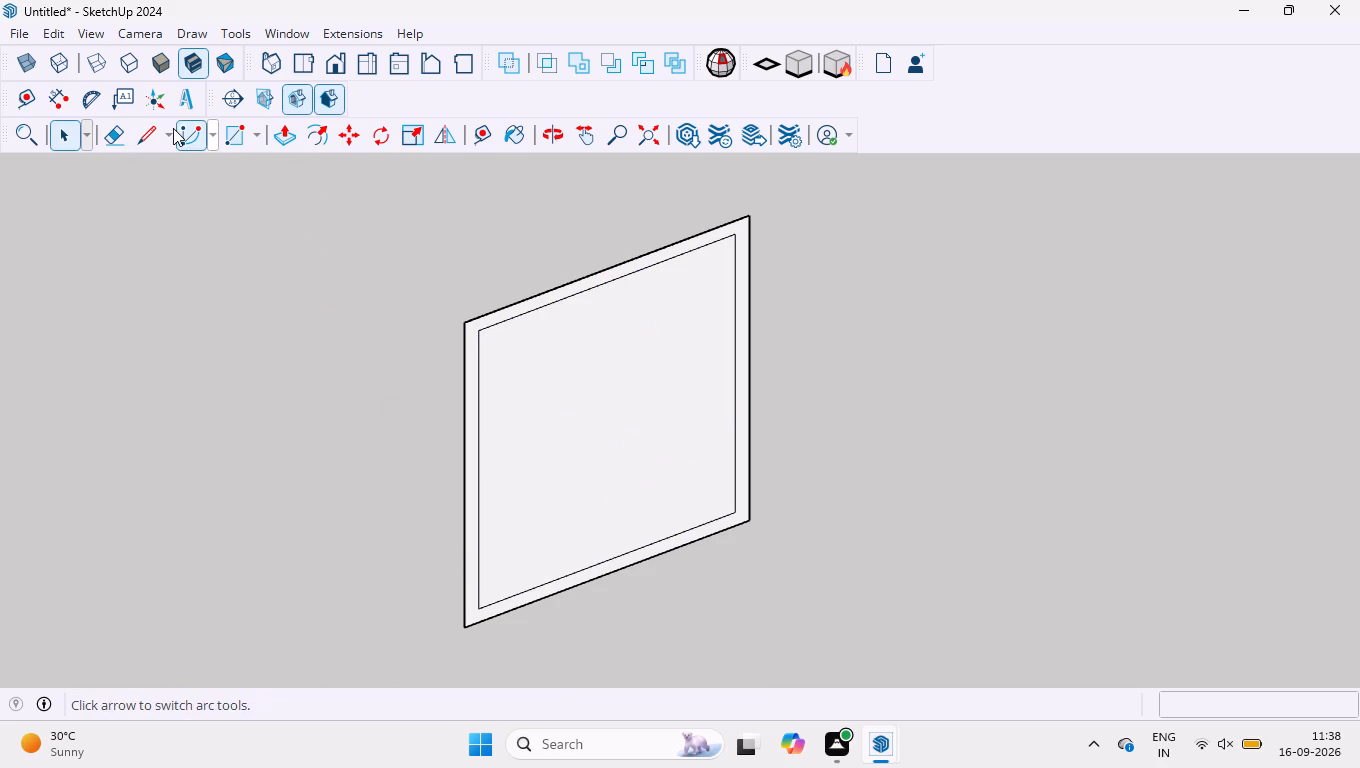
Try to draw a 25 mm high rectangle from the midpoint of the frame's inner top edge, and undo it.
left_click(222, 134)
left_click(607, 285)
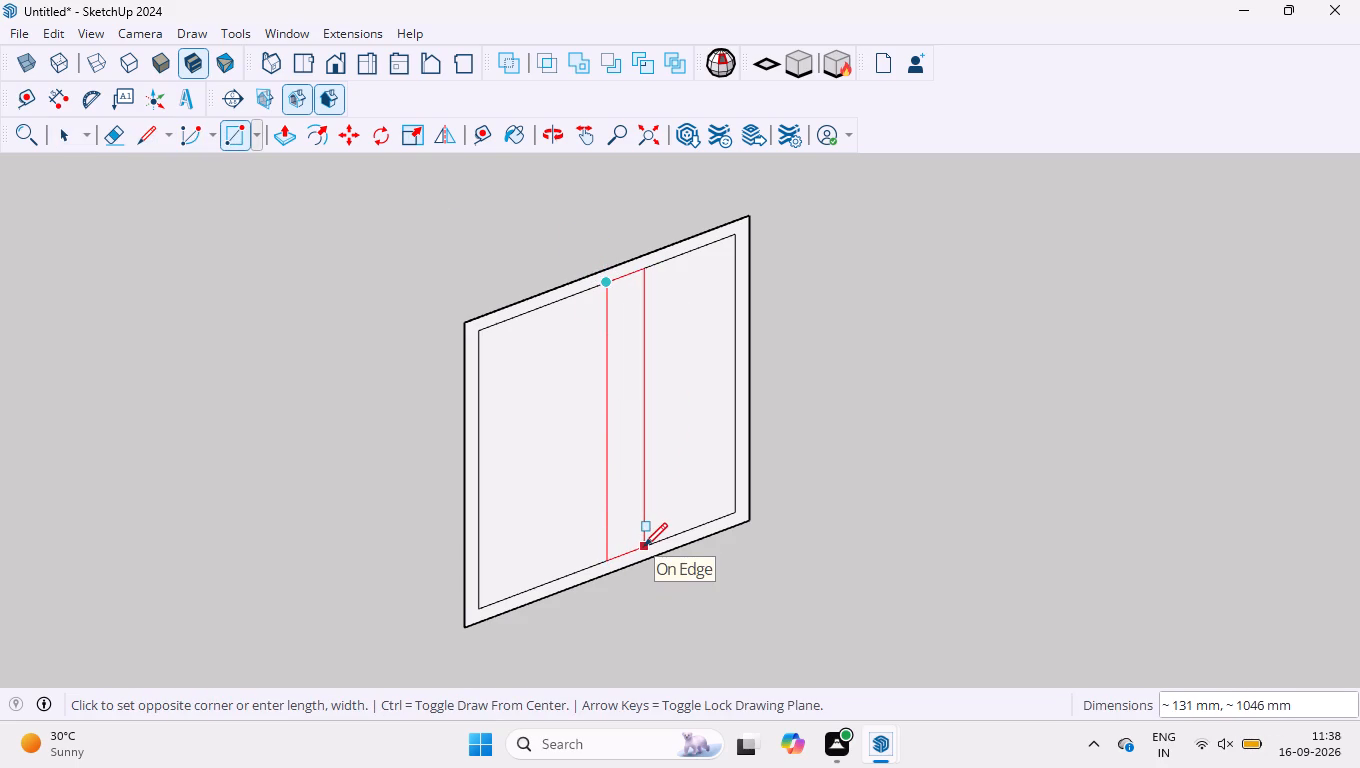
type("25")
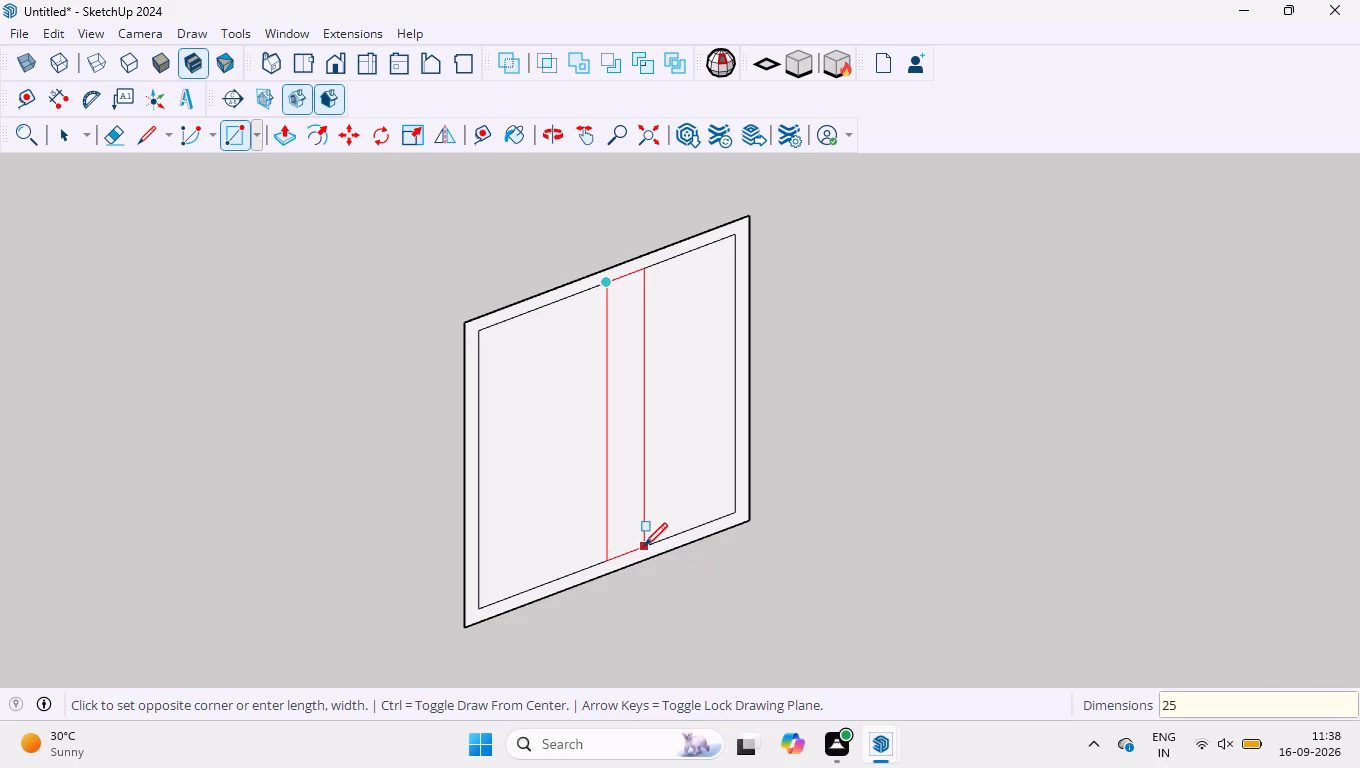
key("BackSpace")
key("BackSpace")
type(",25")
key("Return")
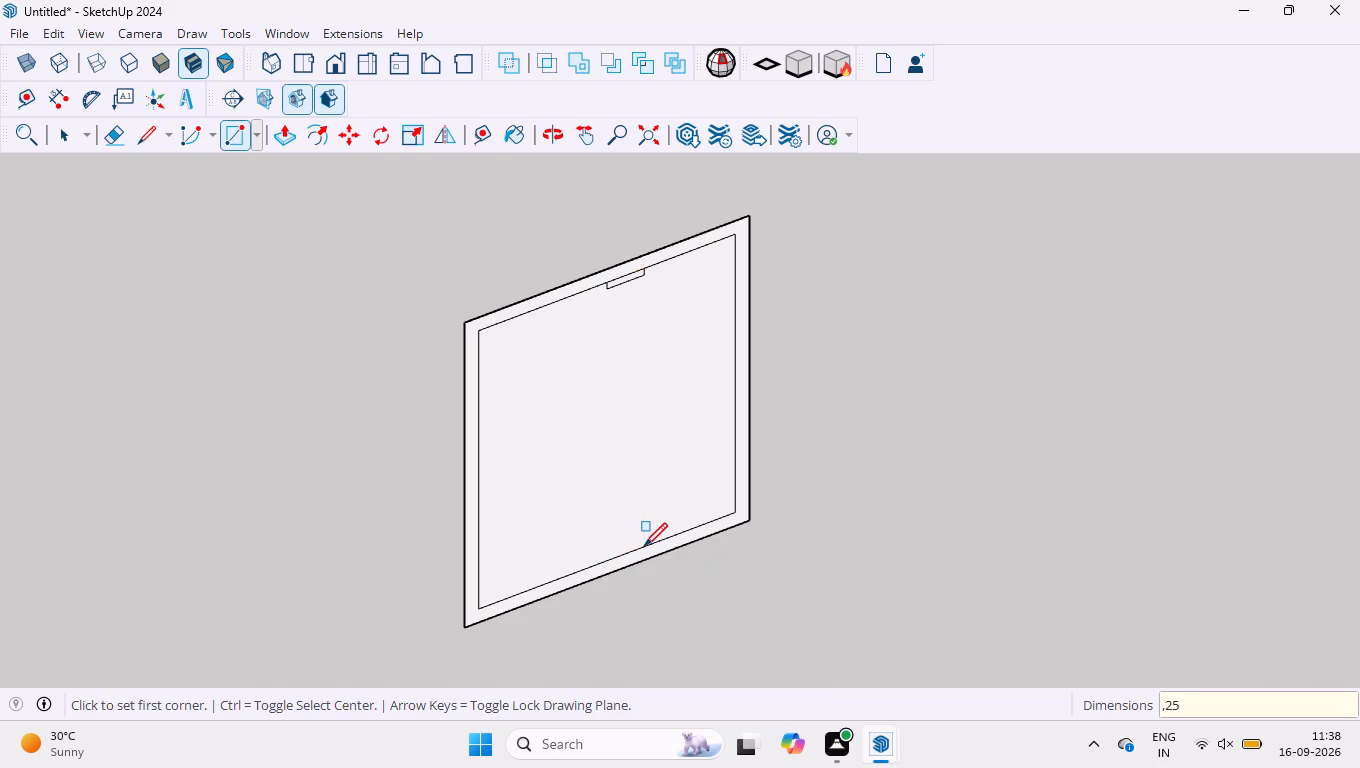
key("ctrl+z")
Draw a vertical rectangle 25 mm wide and 1046 mm high from the midpoint of the frame's inner top edge.
left_click(607, 278)
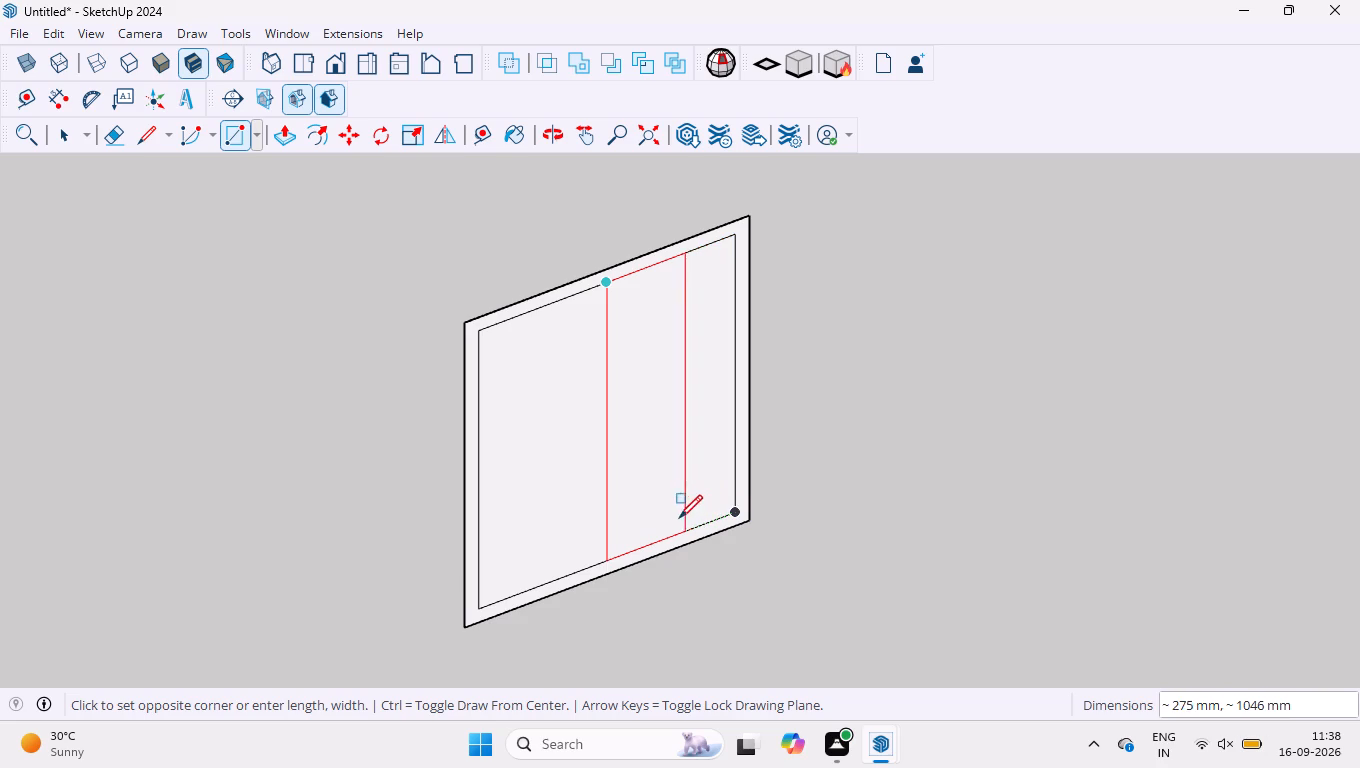
type("25")
type(",1046")
key("Return")
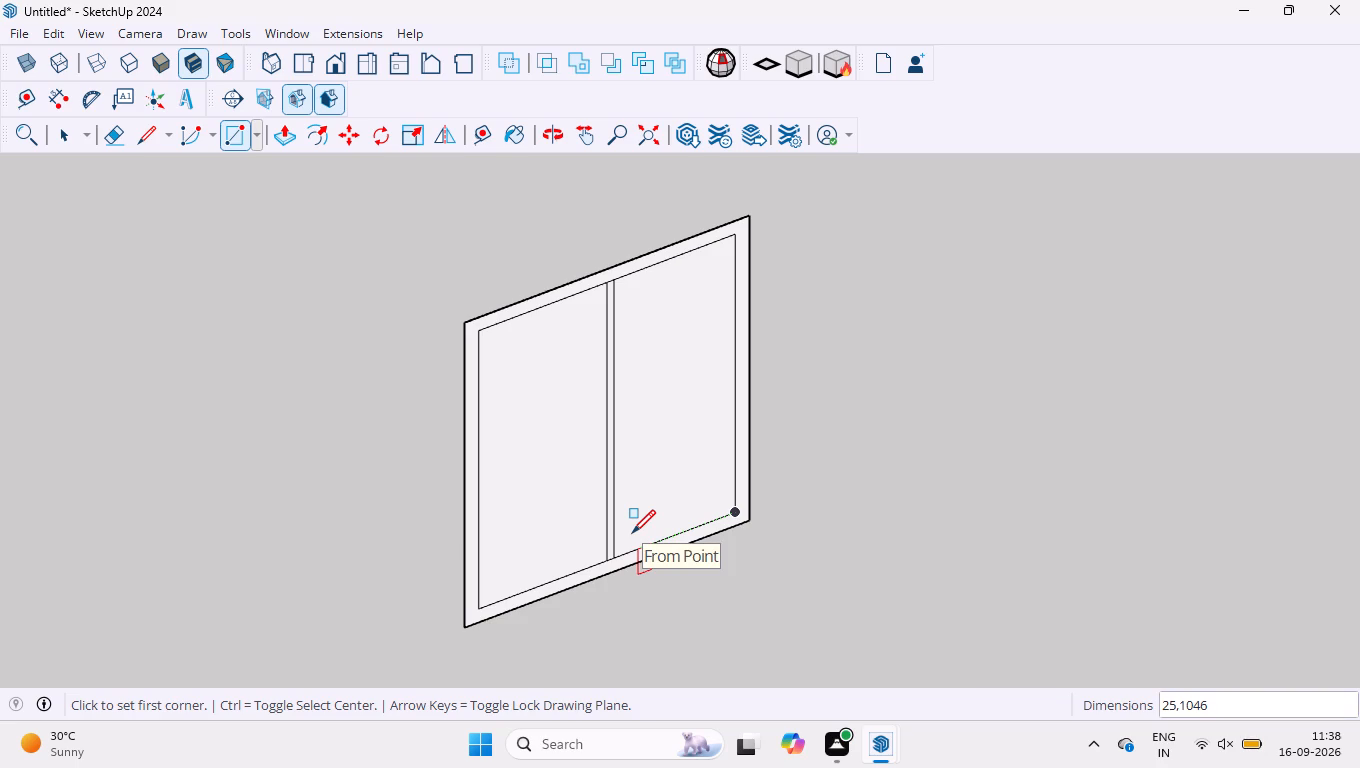
Draw a second 25 × 1046 mm vertical rectangle from the same midpoint, on the other side of the window's centre line.
left_click(604, 285)
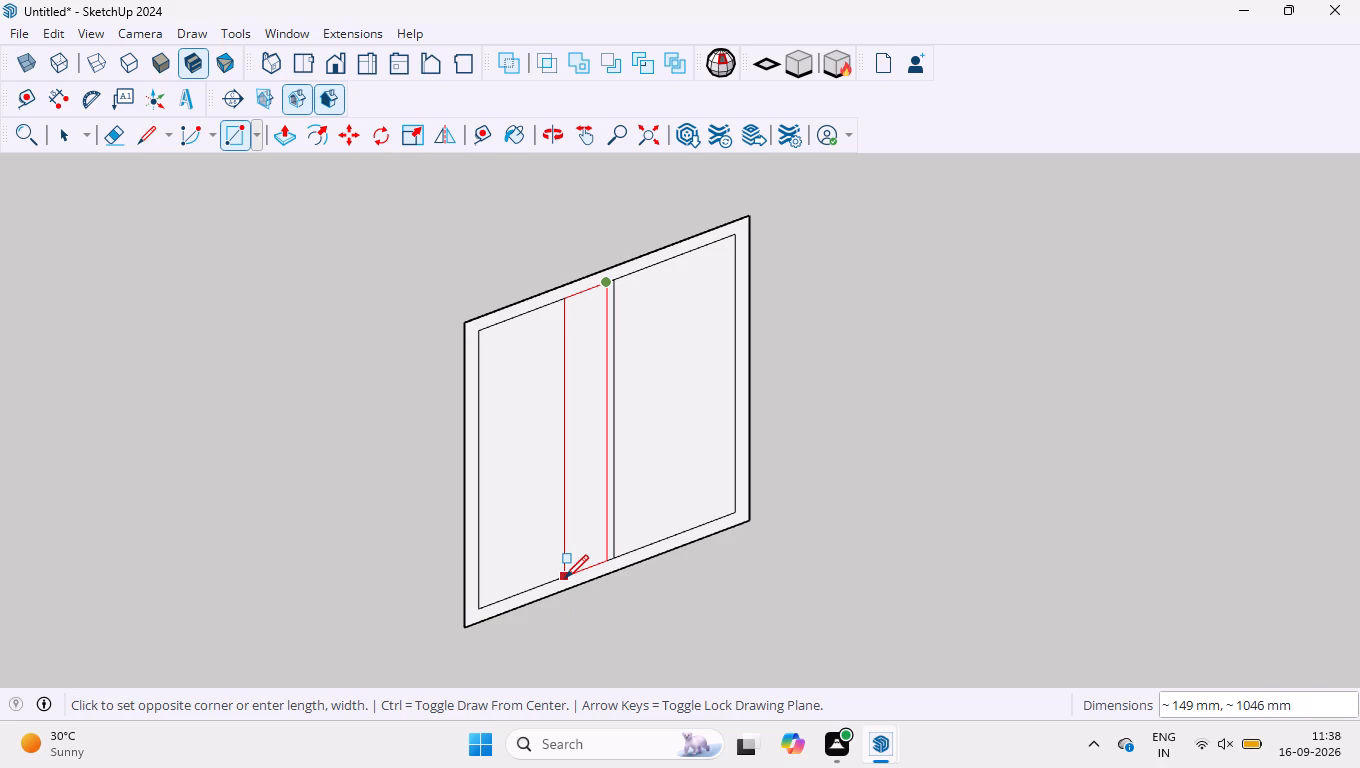
type("25")
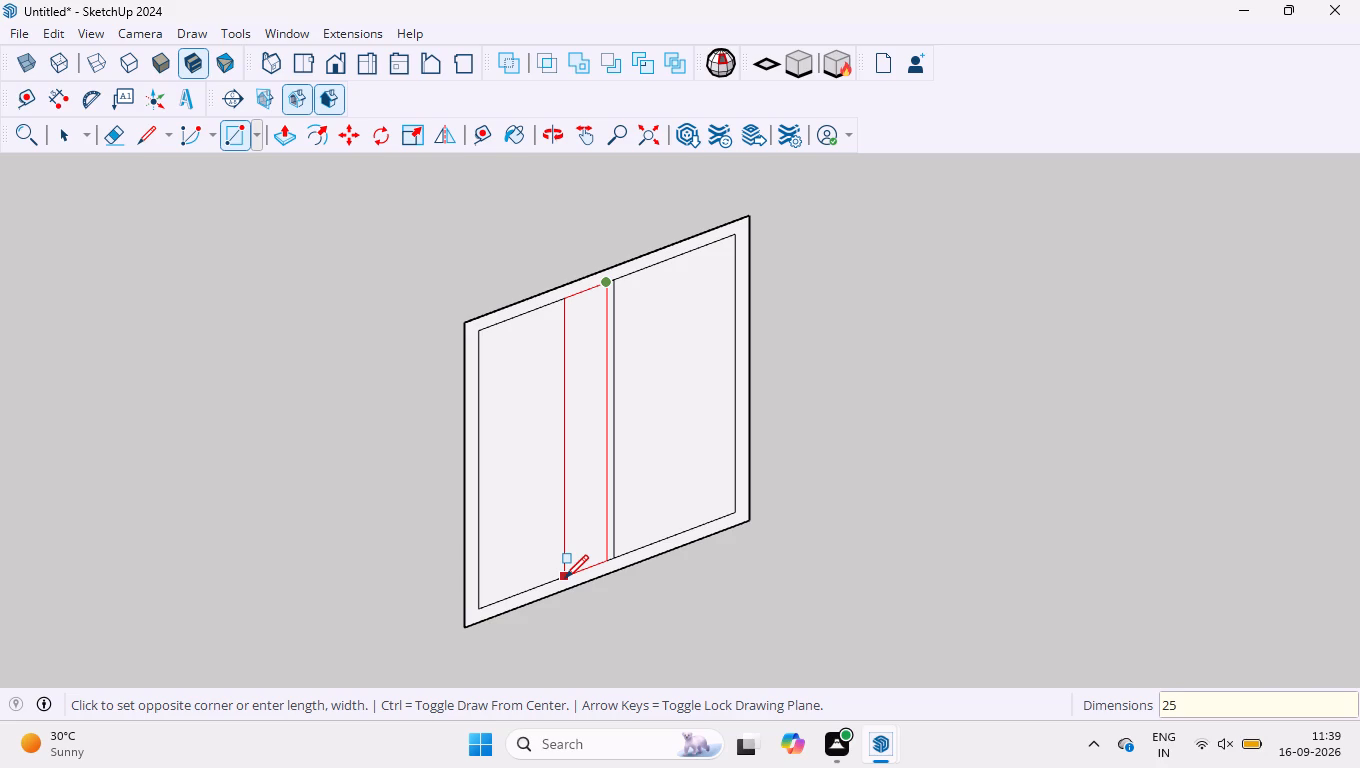
type(",1046")
key("Return")
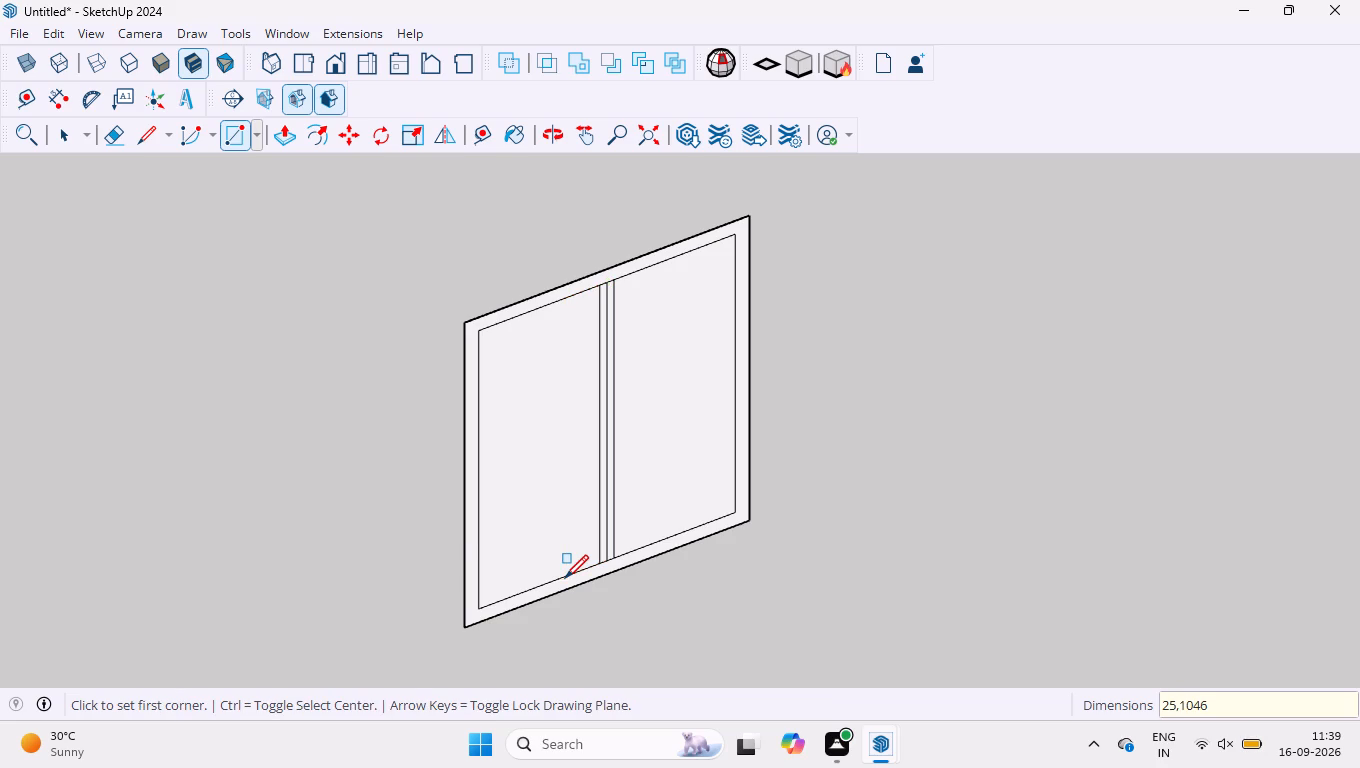
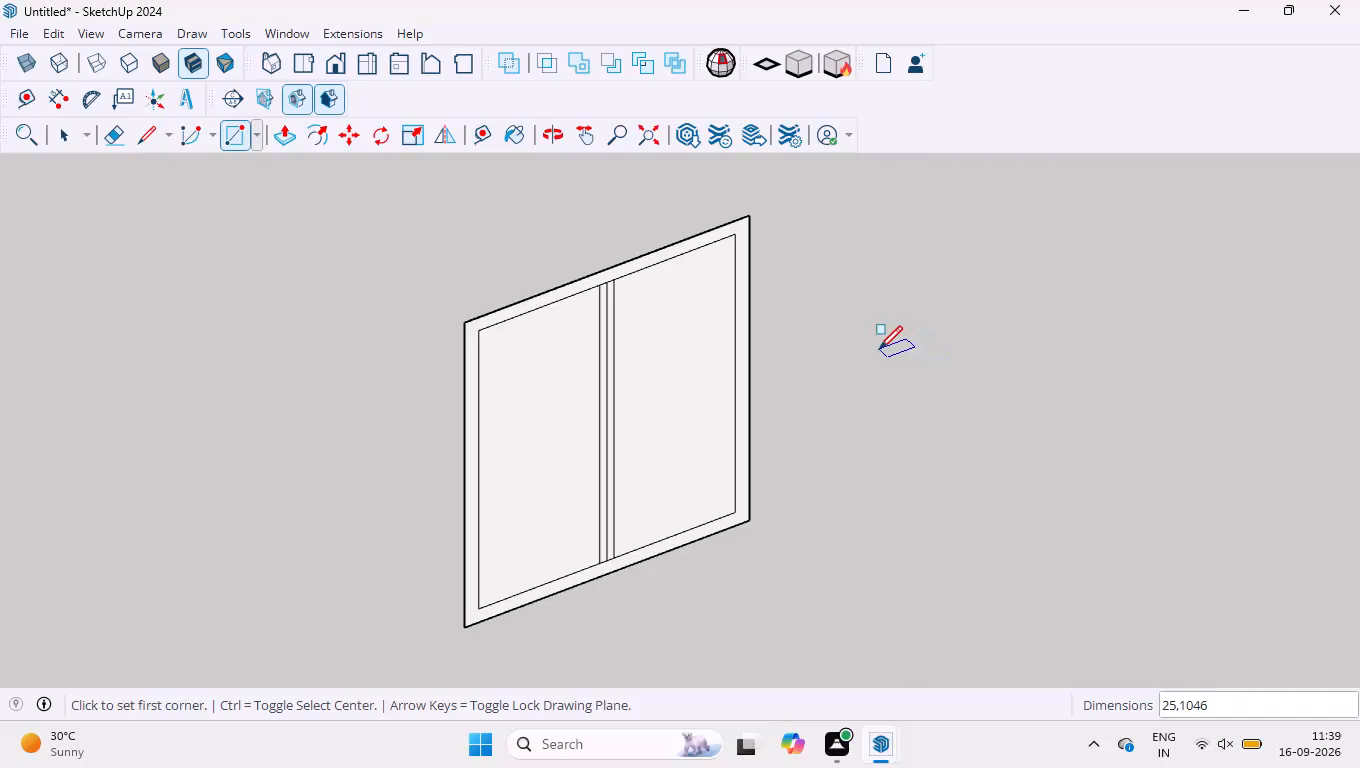
Leave the Rectangle tool and activate the Select tool with the window frame and divider outlines drawn.
key("space")
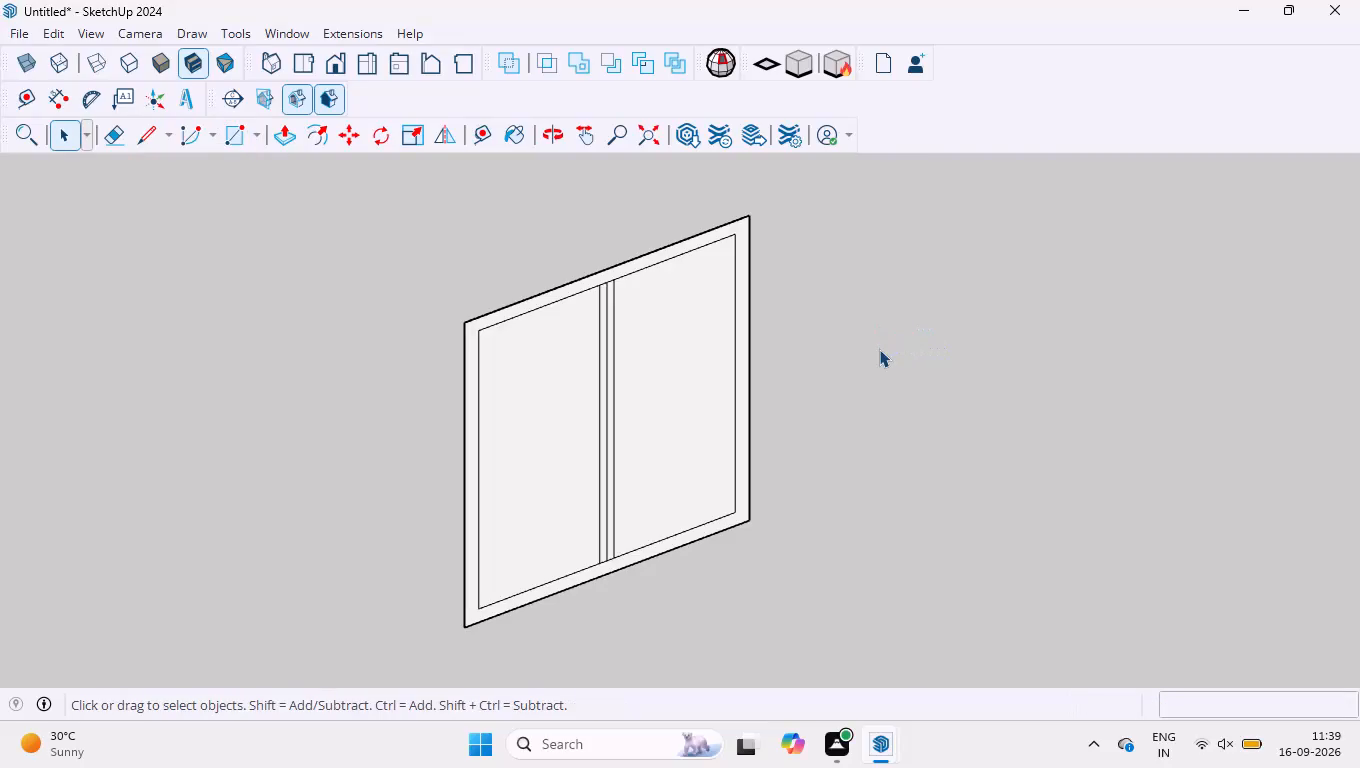
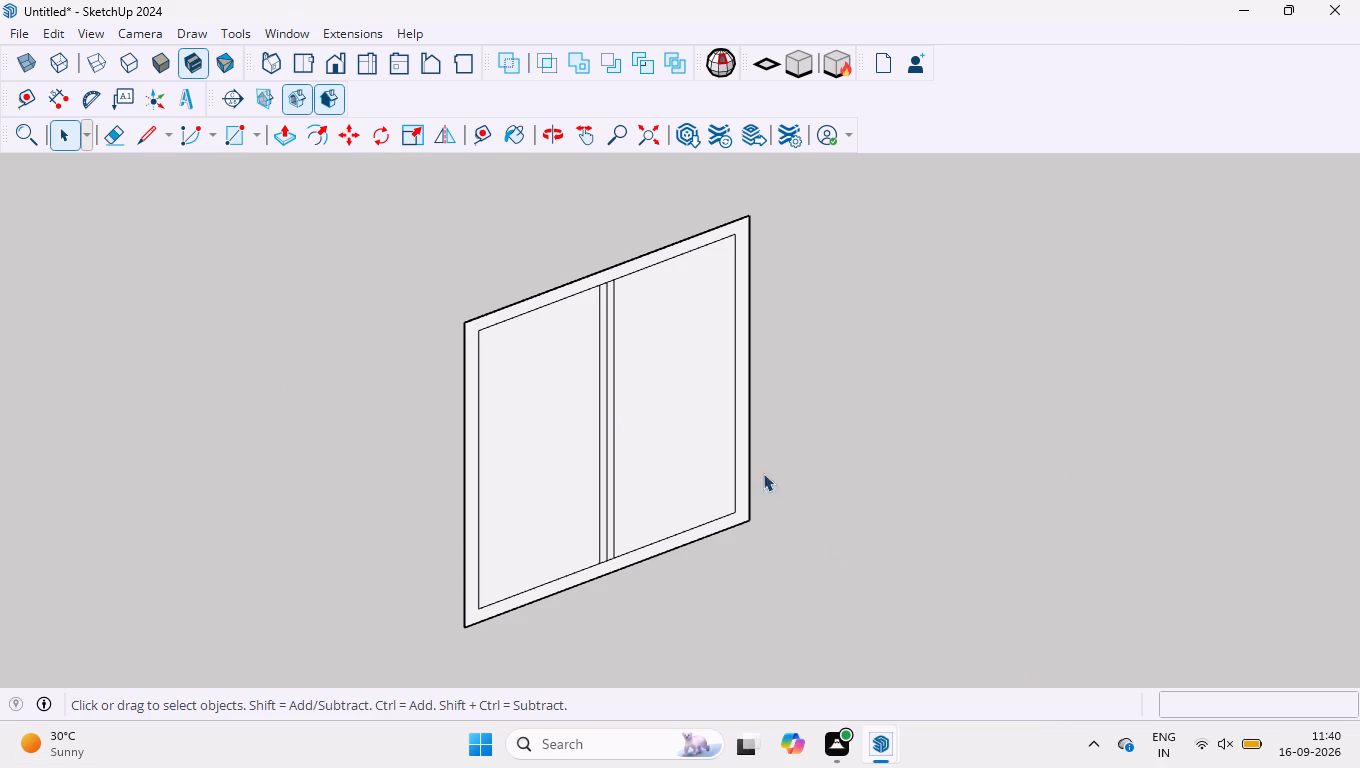
Examine the window's frame and divider outlines, checking that each of the two panes is a separate face.
scroll(786, 326, "down", 4)
scroll(828, 430, "down", 3)
scroll(765, 345, "up", 5)
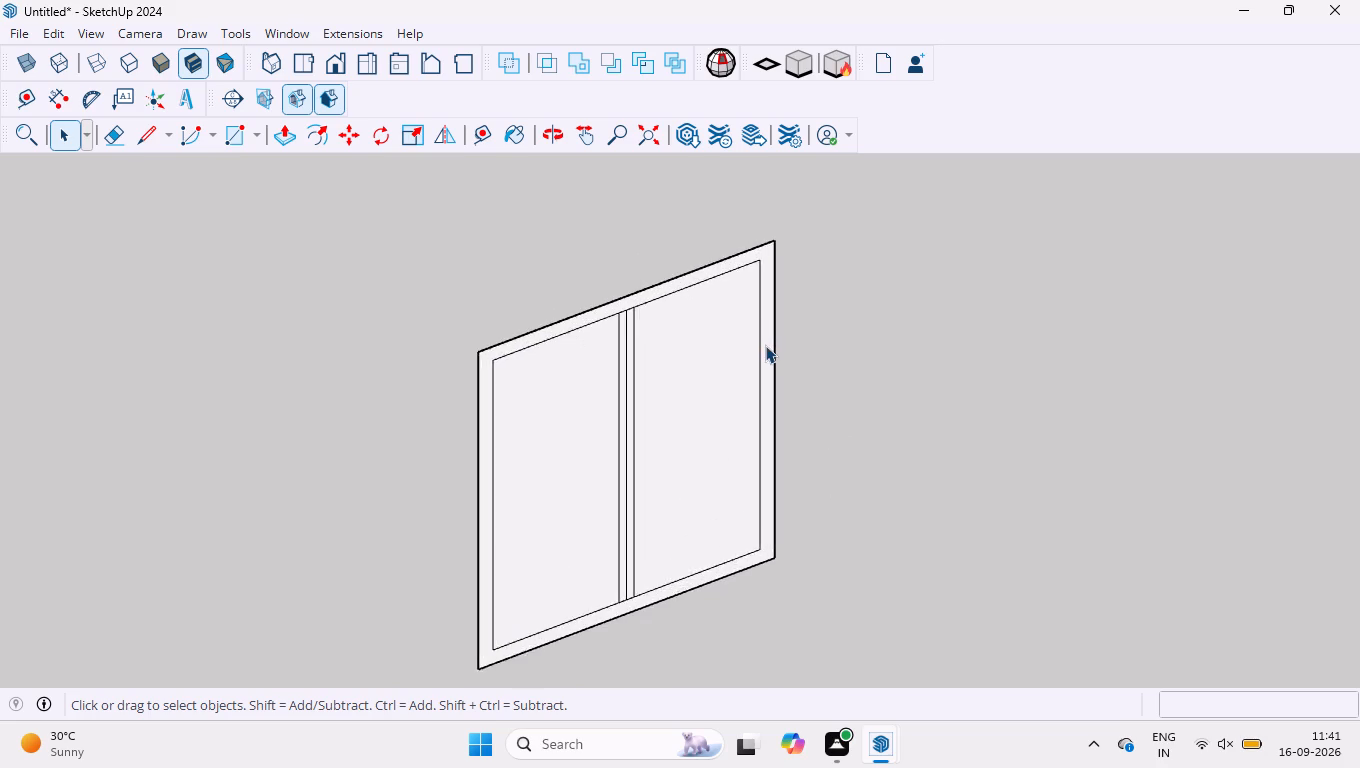
scroll(765, 345, "down", 3)
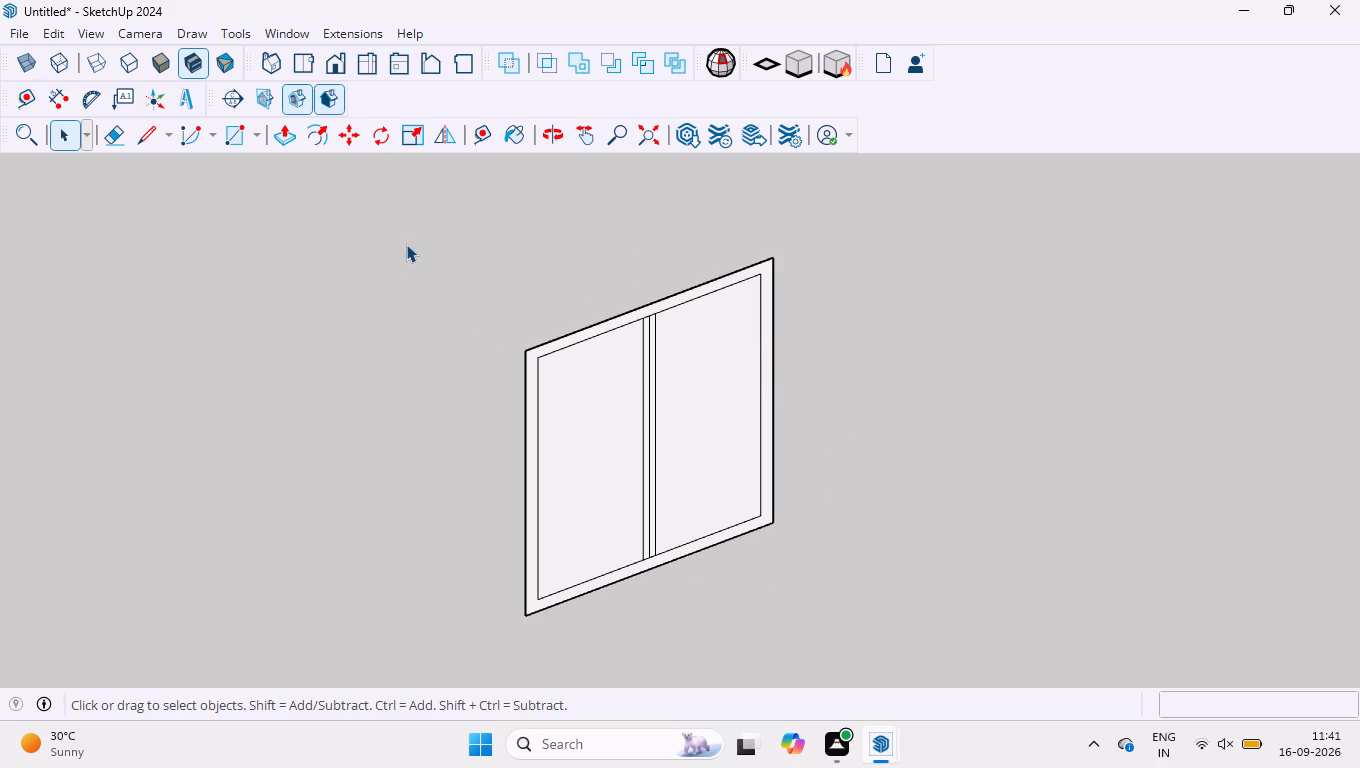
left_click(406, 242)
left_click_drag(407, 241, 444, 264)
left_click_drag(444, 264, 583, 401)
left_click_drag(572, 323, 557, 347)
left_click(465, 248)
double_click(604, 396)
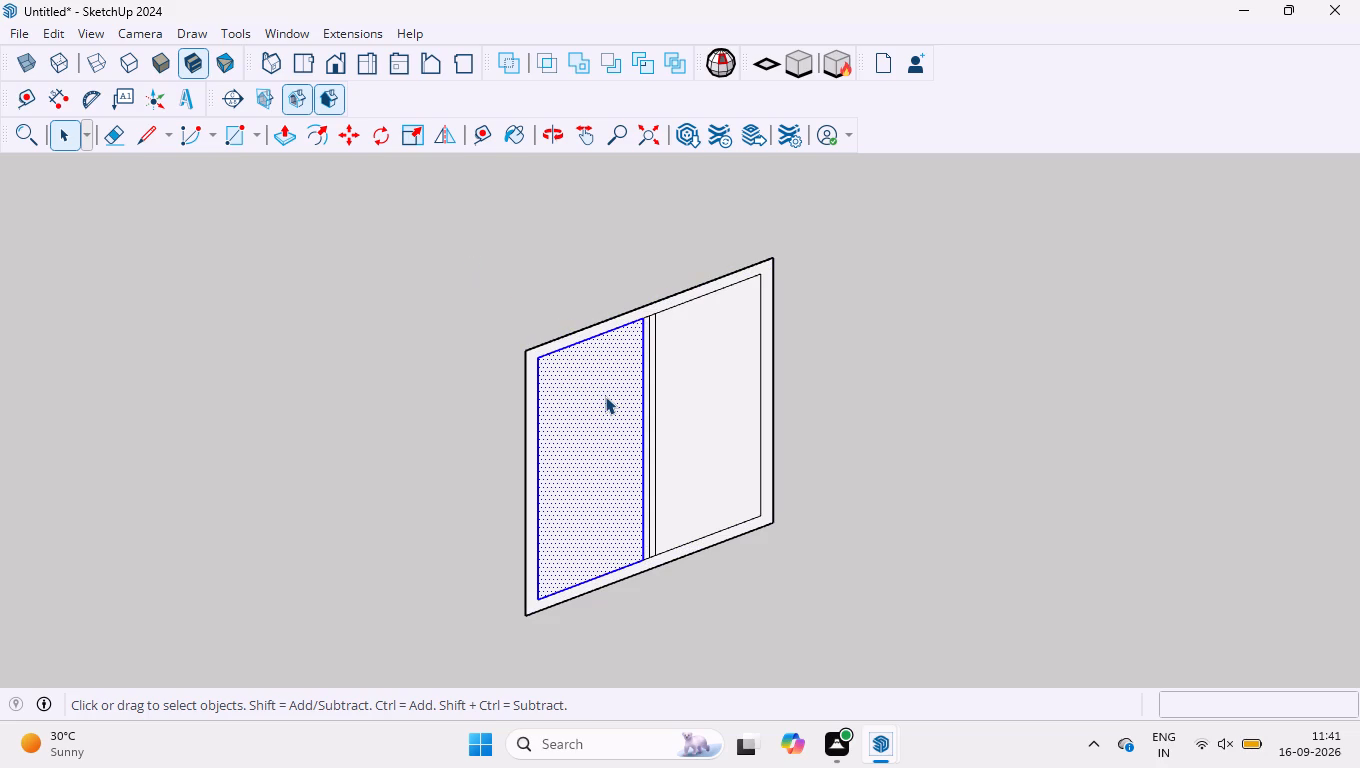
left_click(393, 325)
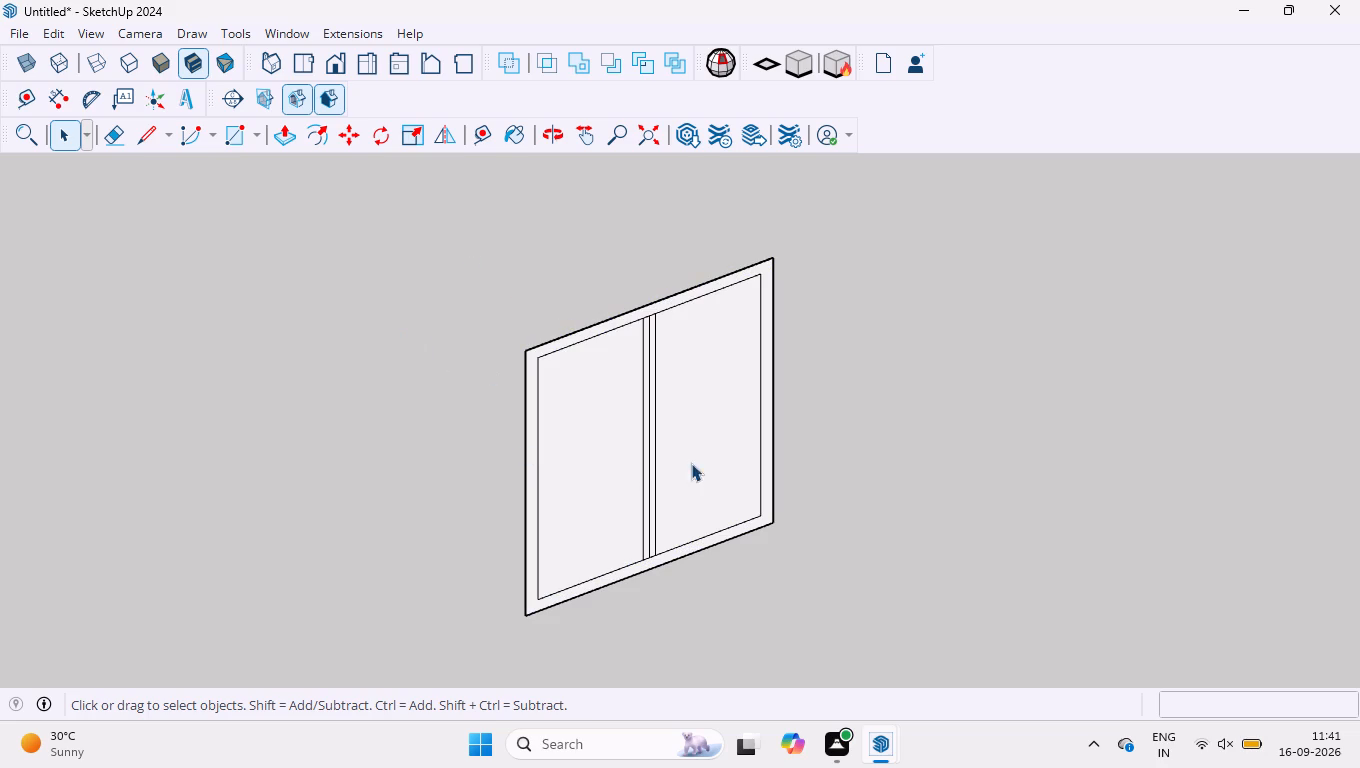
middle_click_drag(985, 562, 825, 497)
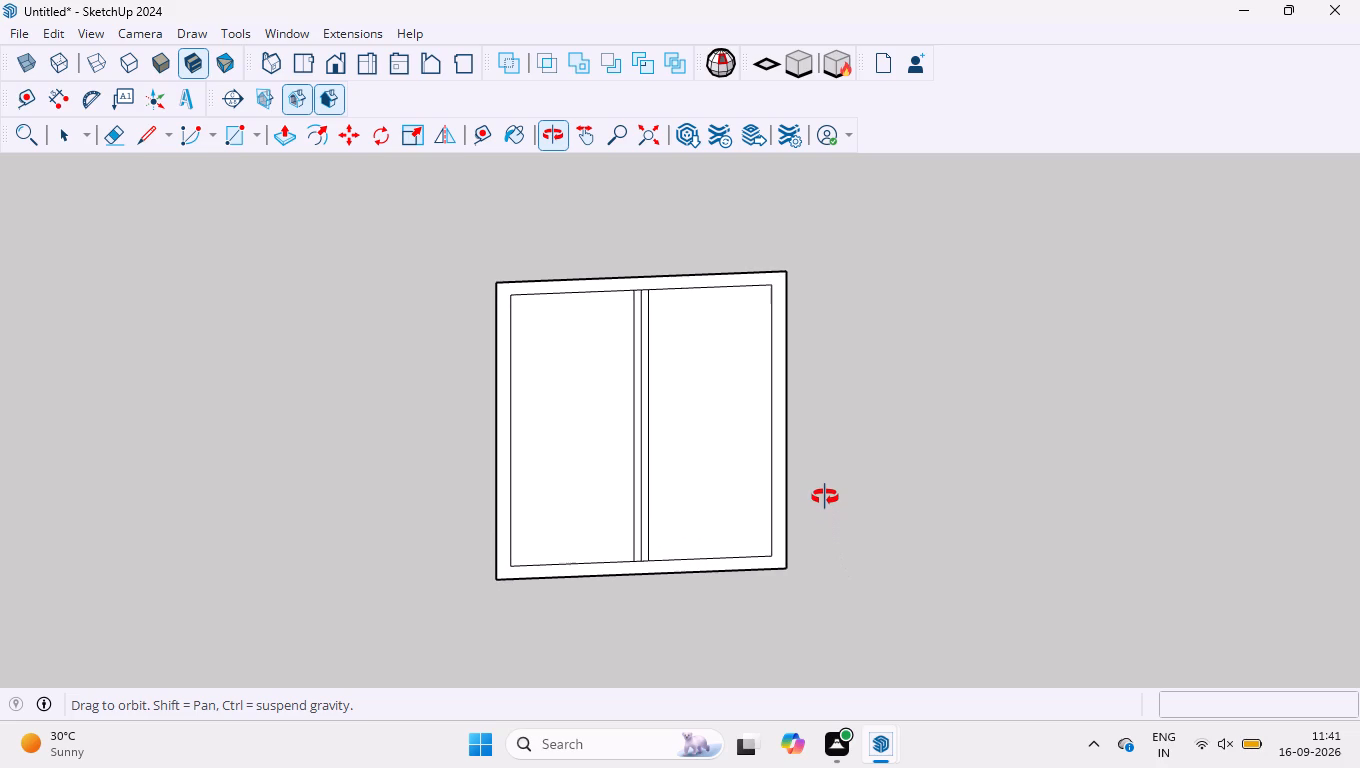
middle_click_drag(825, 497, 831, 443)
scroll(558, 385, "up", 3)
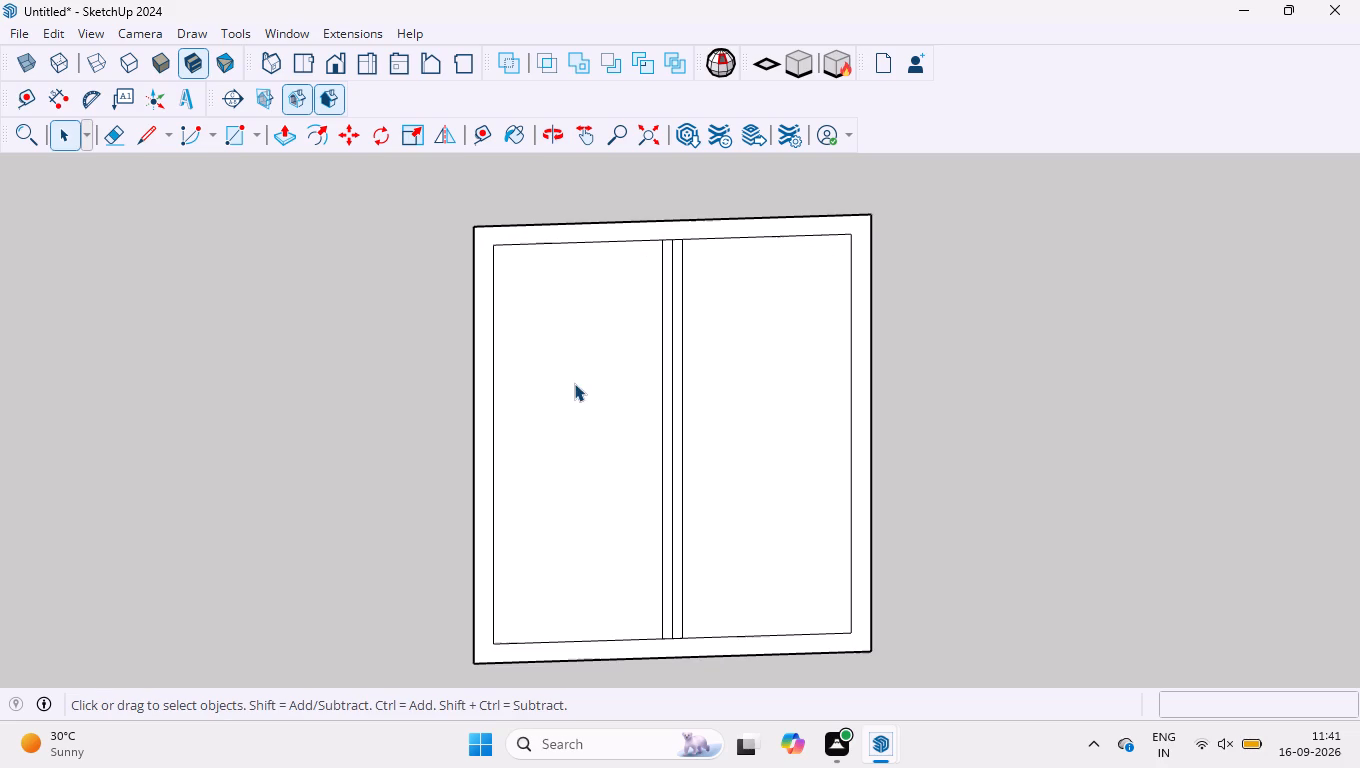
double_click(583, 388)
triple_click(771, 387)
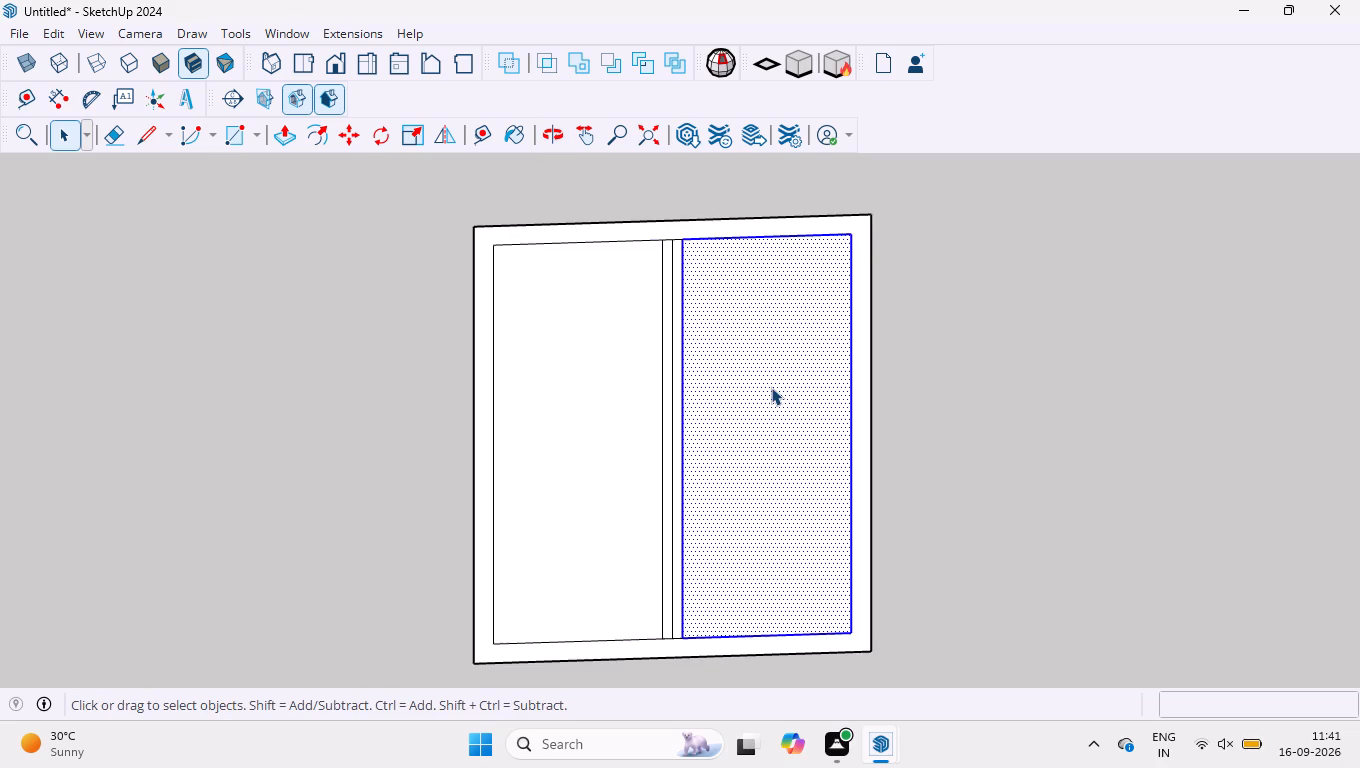
left_click(1000, 399)
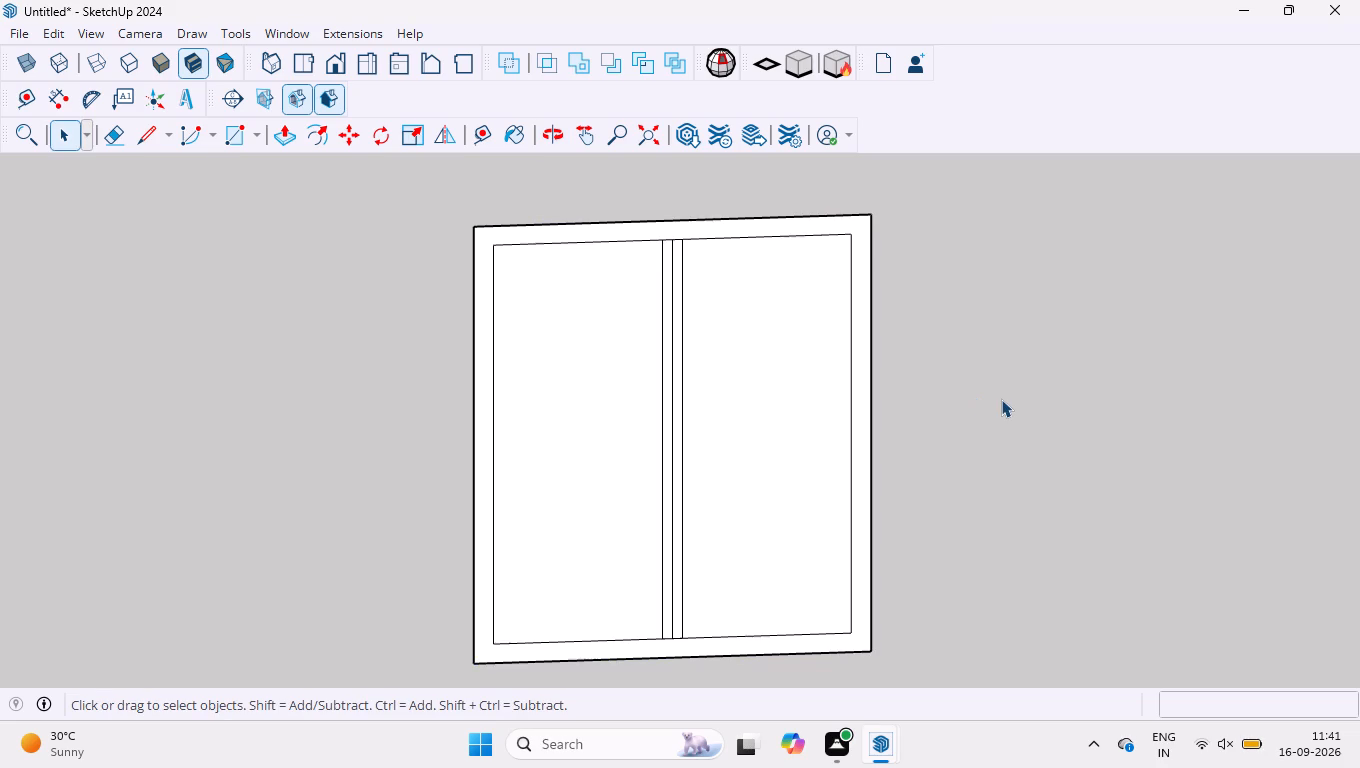
Examine the window outline alongside the house and its wall openings.
scroll(992, 397, "down", 17)
scroll(862, 473, "down", 5)
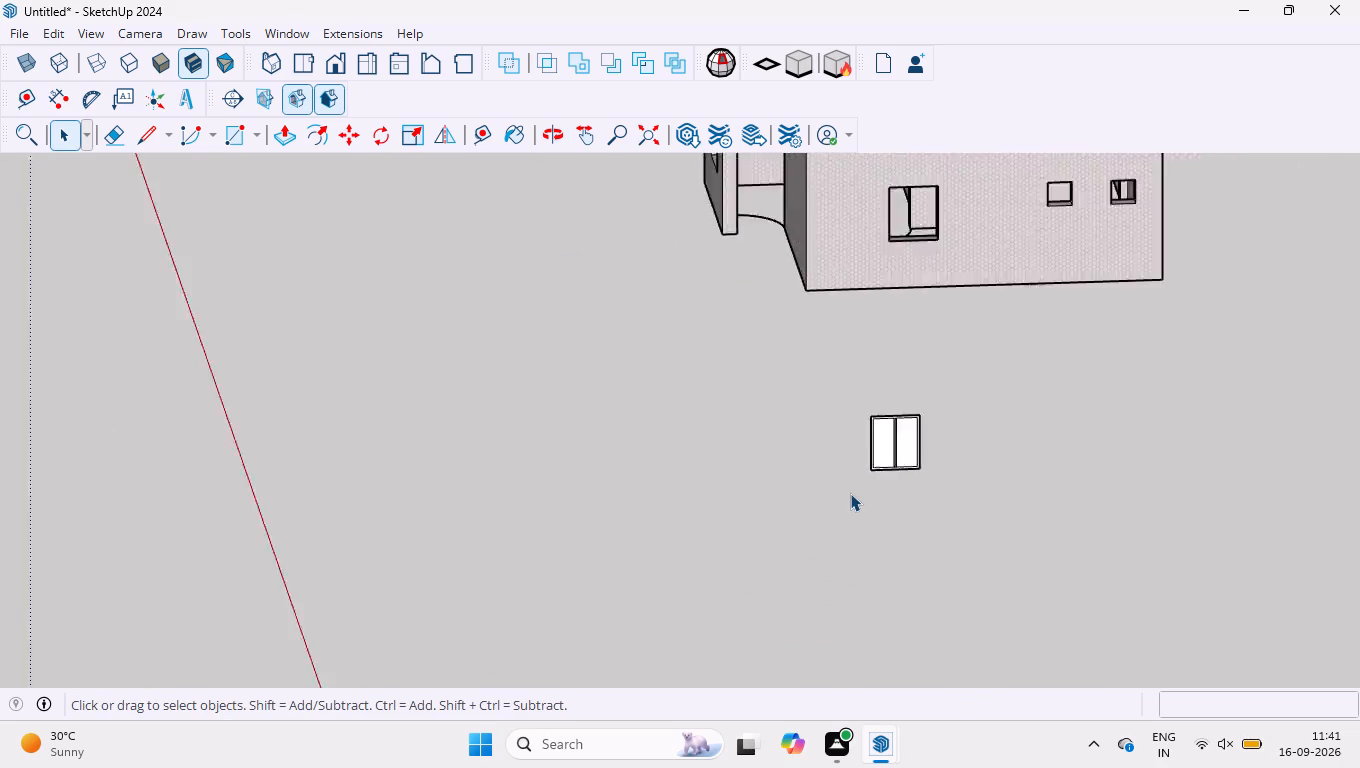
scroll(850, 493, "down", 5)
scroll(795, 230, "up", 2)
scroll(827, 437, "up", 1)
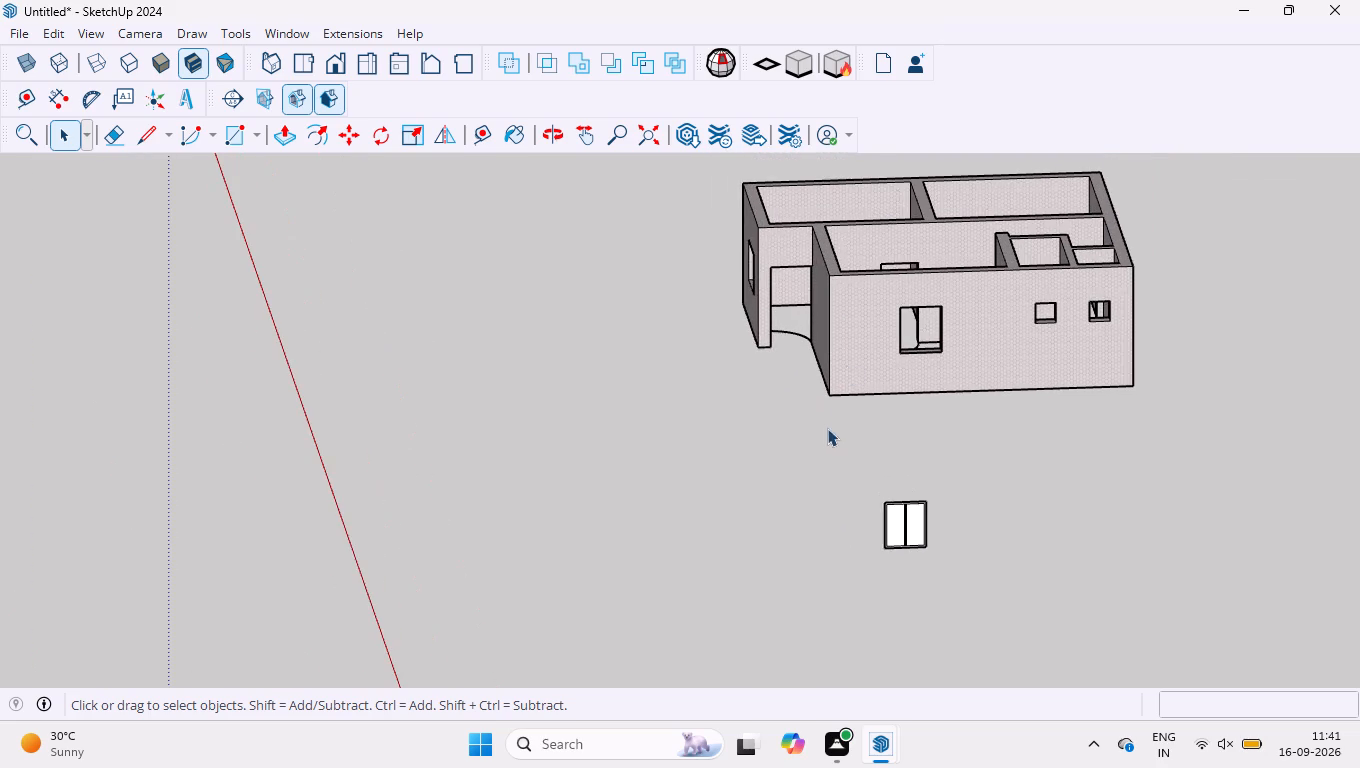
scroll(823, 263, "down", 3)
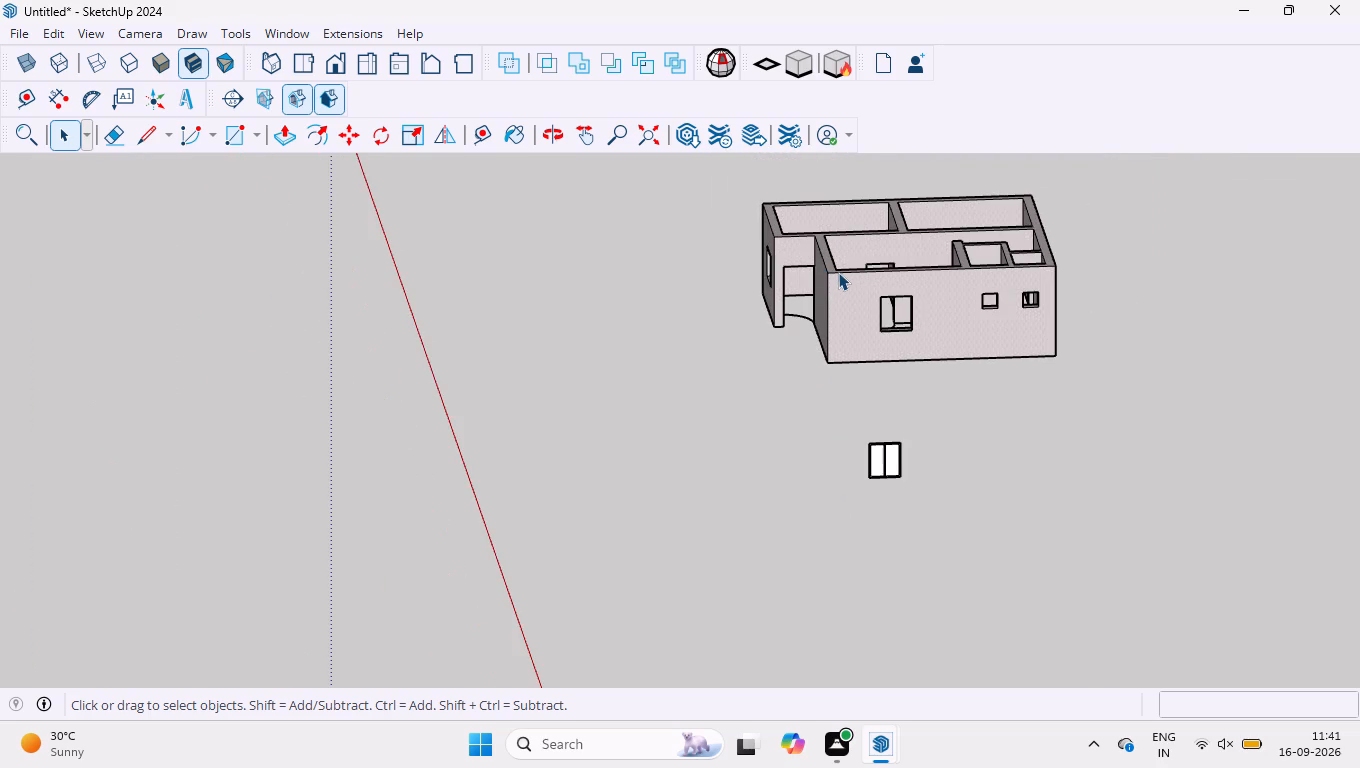
scroll(503, 493, "down", 9)
middle_click_drag(457, 391, 695, 447)
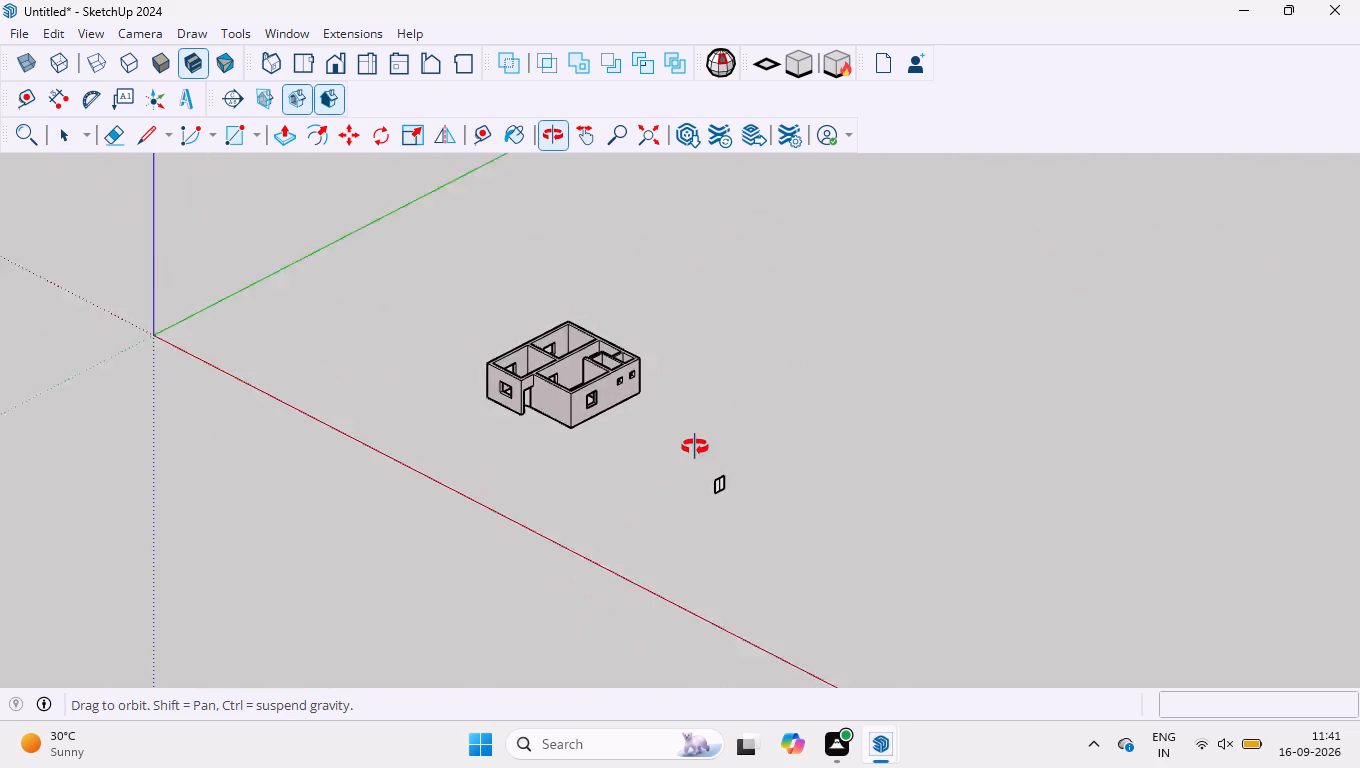
middle_click_drag(695, 447, 695, 444)
scroll(705, 449, "up", 6)
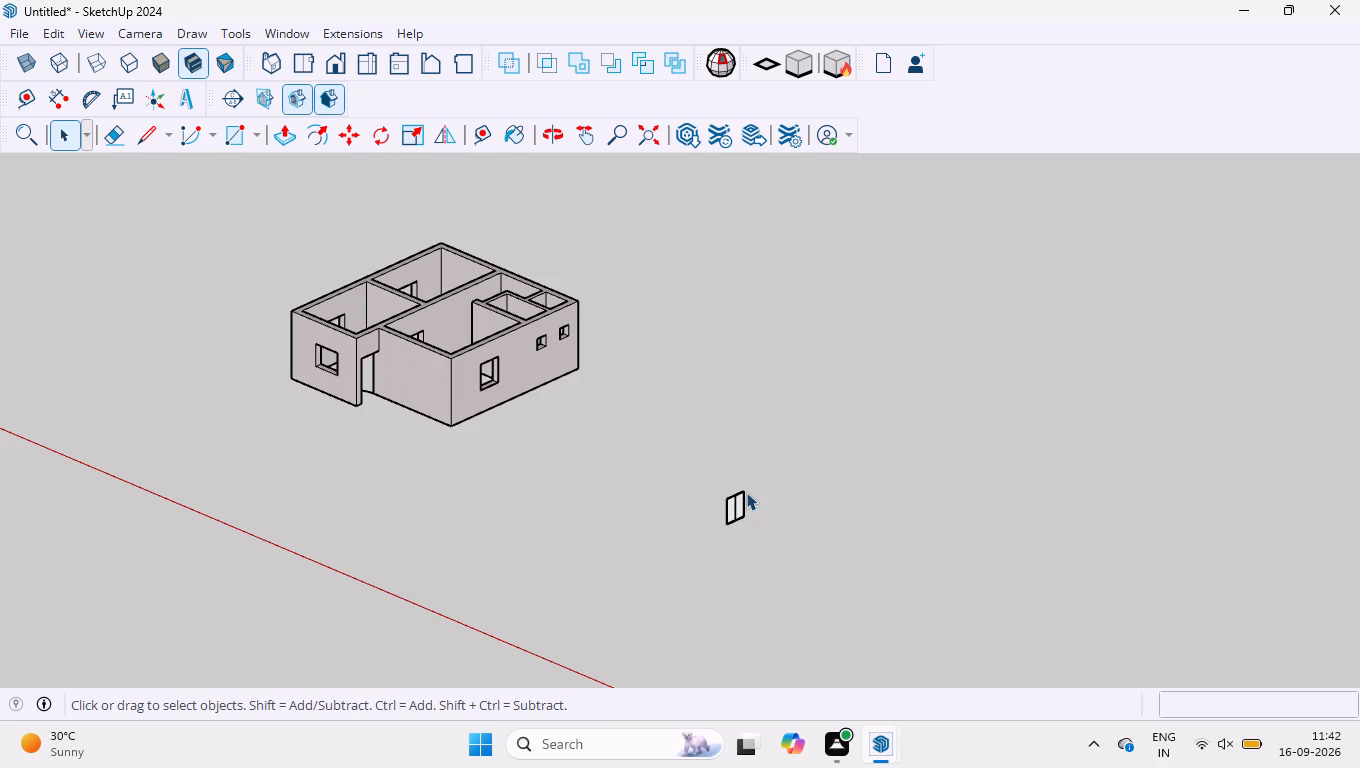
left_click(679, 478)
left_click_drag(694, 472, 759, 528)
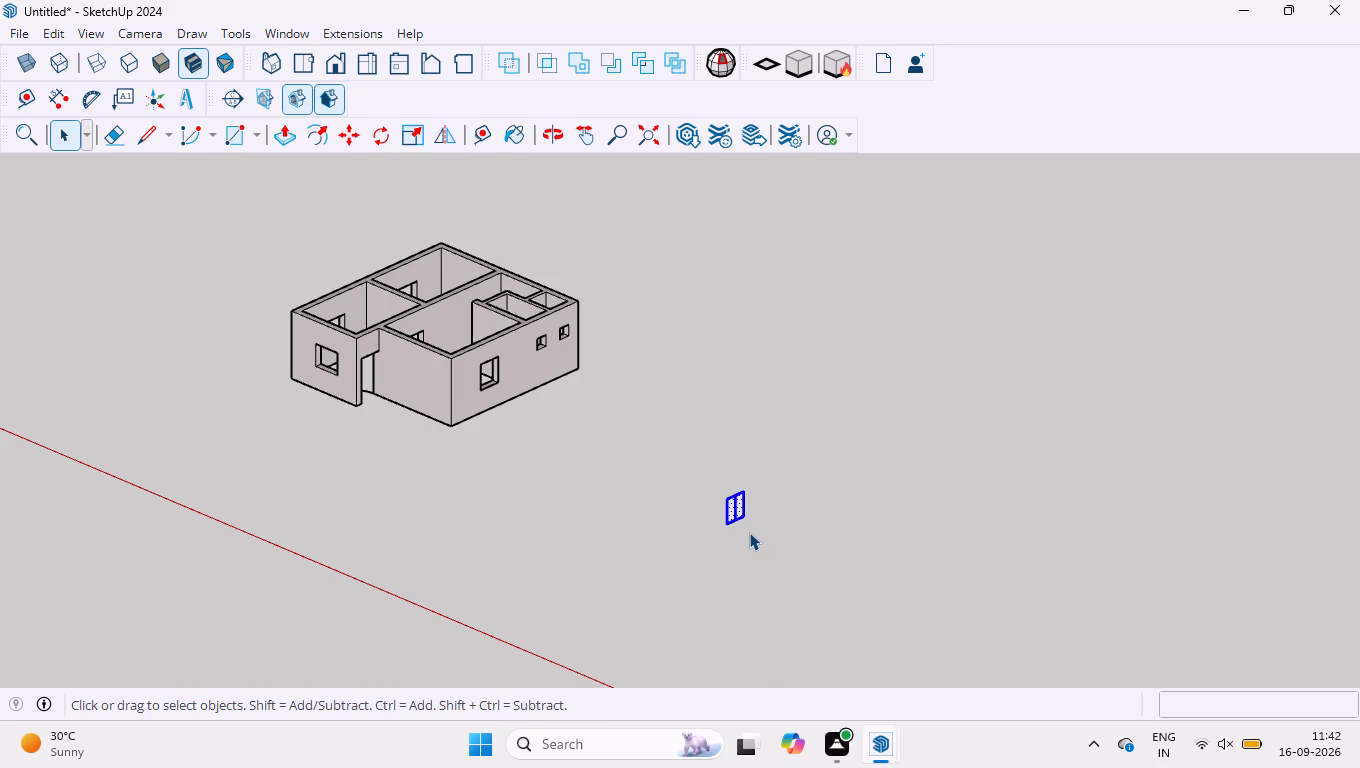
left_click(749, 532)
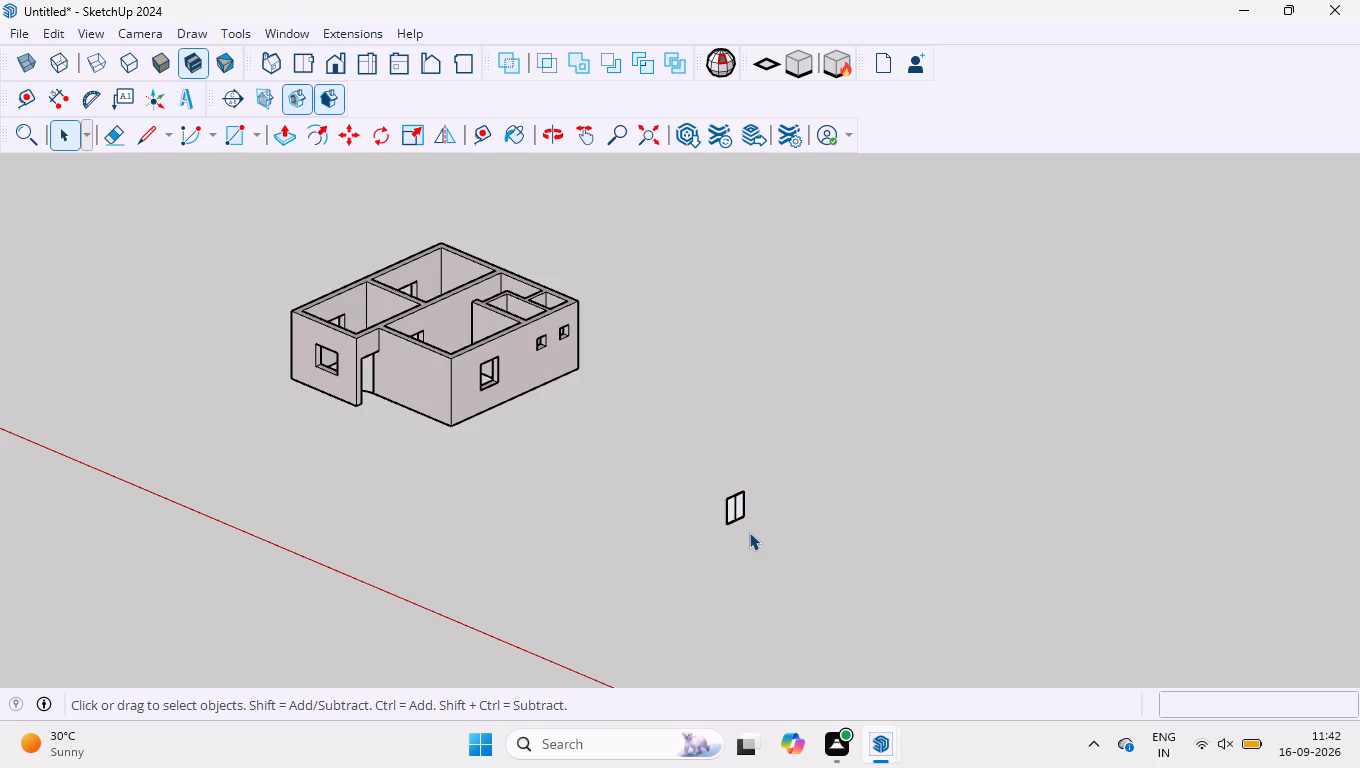